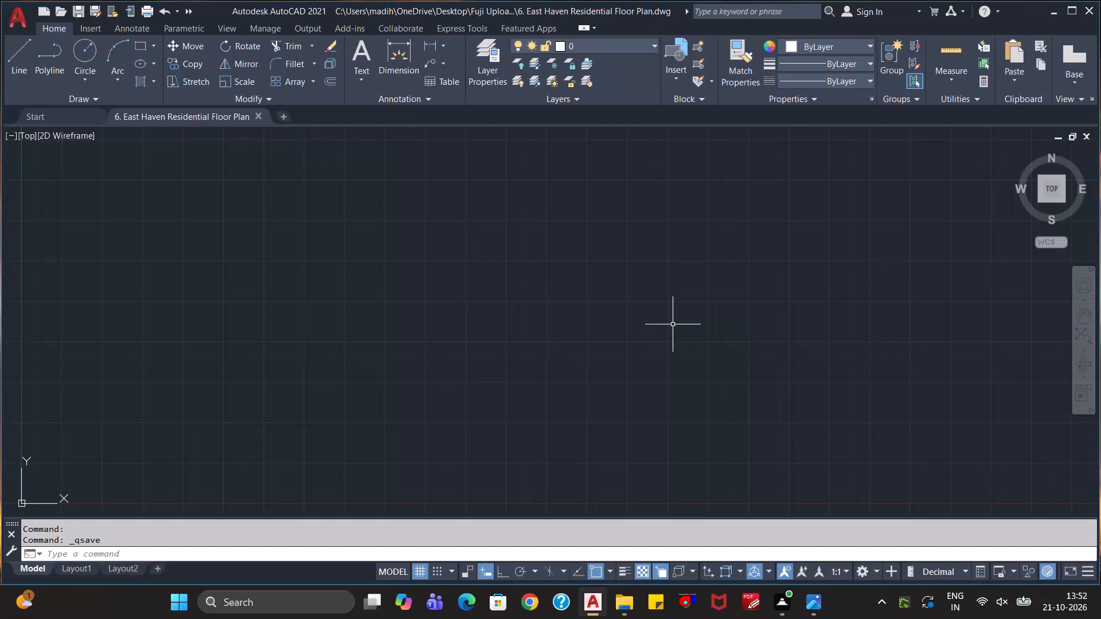
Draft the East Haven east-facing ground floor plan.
Turn on maintaining a log file in the Open and Save options.
{"action": "type", "text": "options"}
{"action": "key", "text": "Return"}
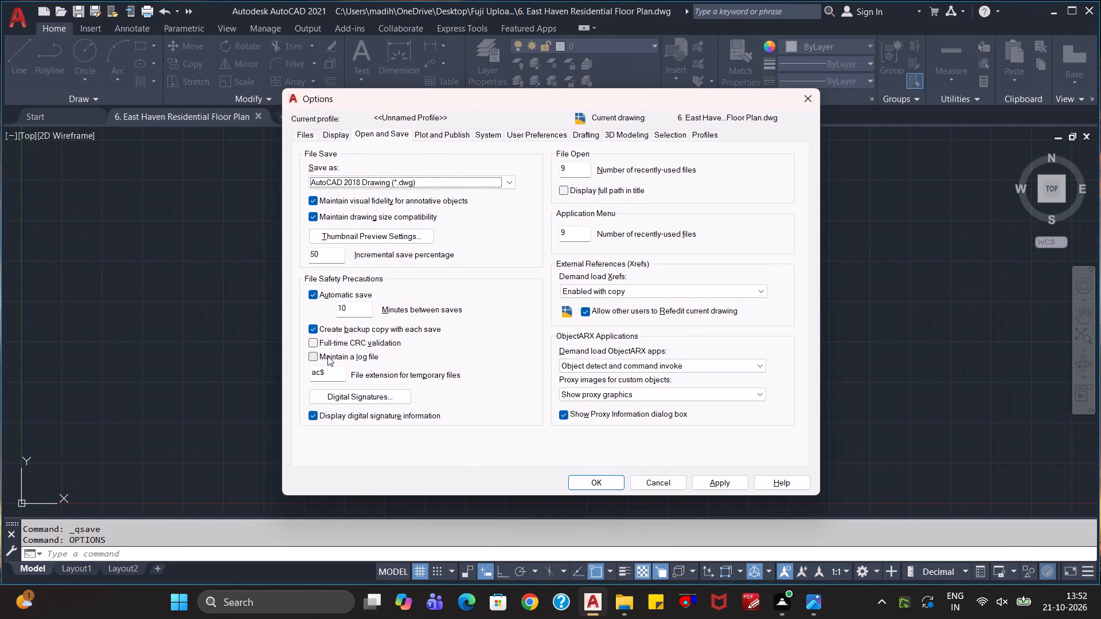
{"action": "left_click", "coordinate": [314, 353]}
{"action": "left_click", "coordinate": [595, 482]}
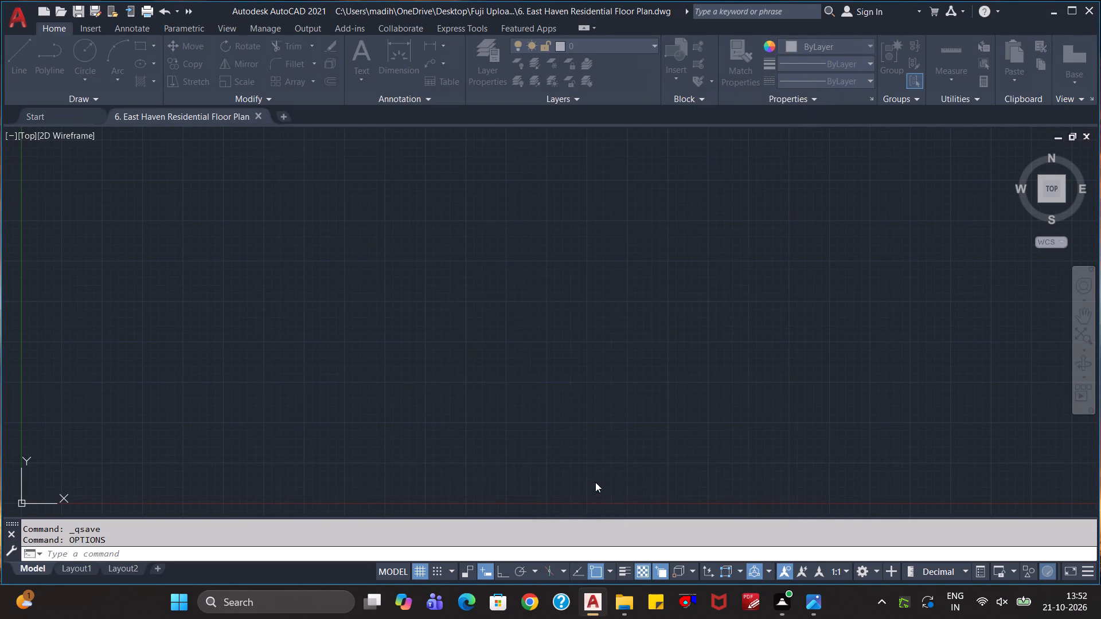
Set the drawing units' length type to Engineering with a precision of 0'-0.0".
{"action": "type", "text": "un"}
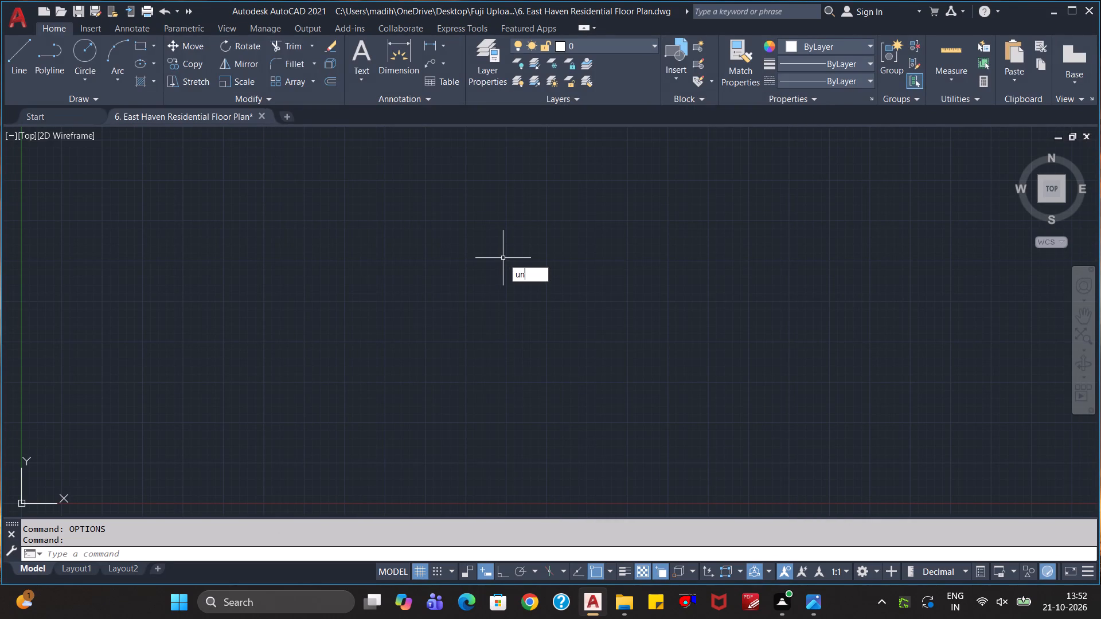
{"action": "key", "text": "Return"}
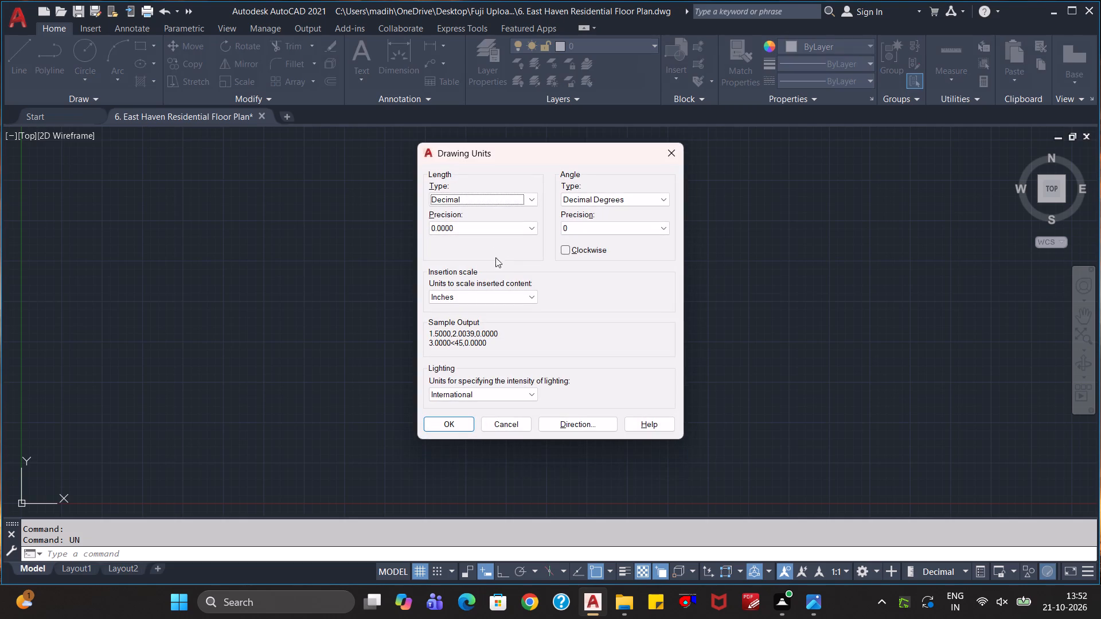
{"action": "left_click", "coordinate": [512, 194]}
{"action": "left_click", "coordinate": [479, 228]}
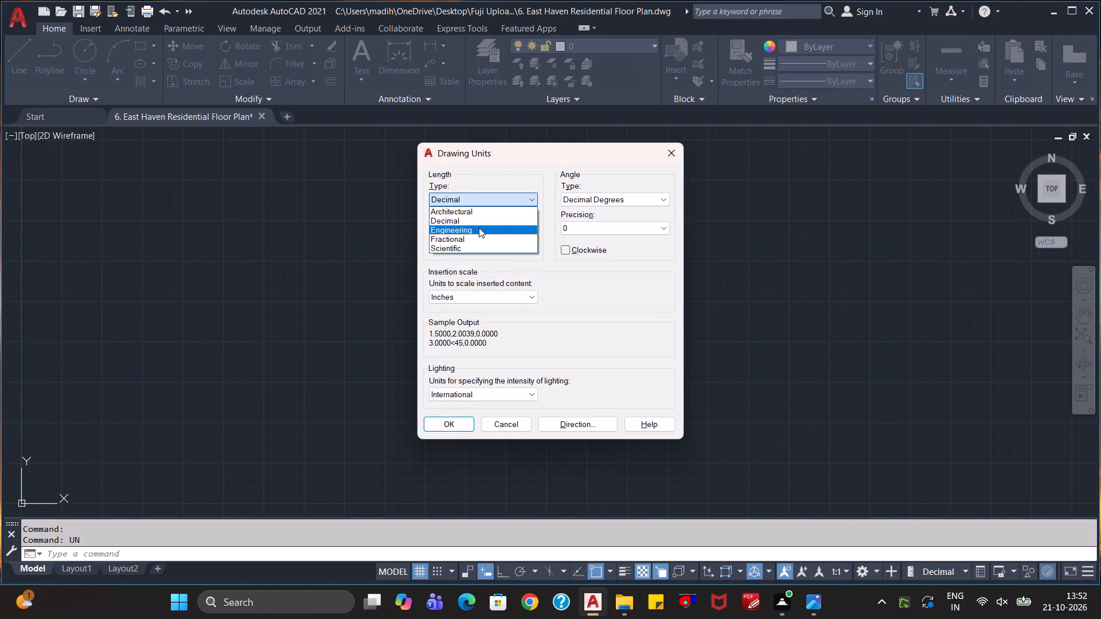
{"action": "left_click", "coordinate": [477, 222]}
{"action": "left_click", "coordinate": [456, 251]}
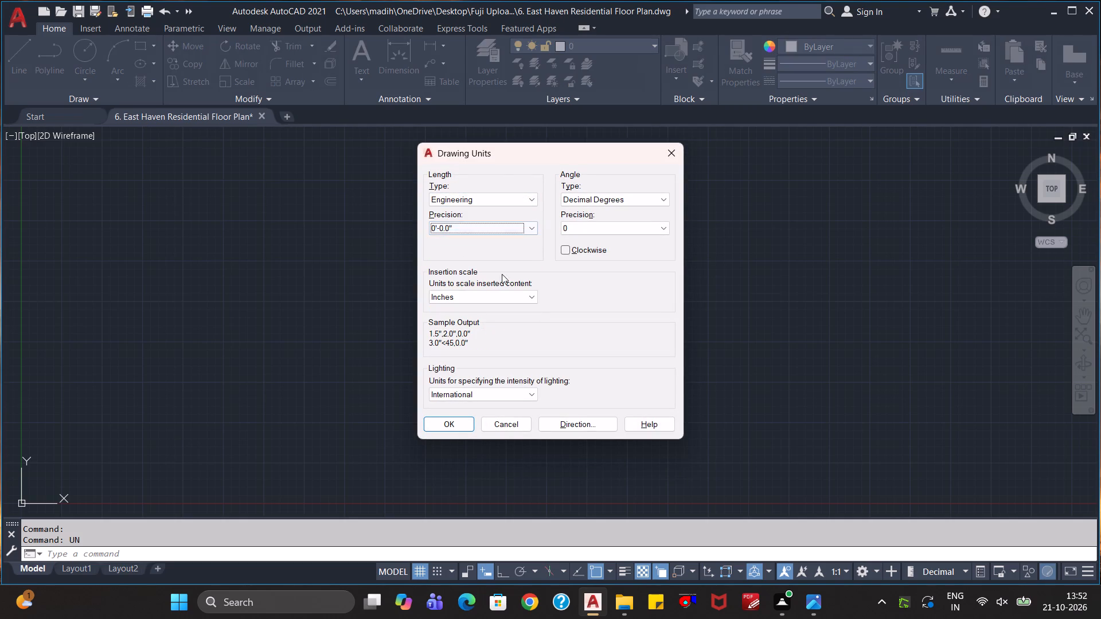
{"action": "left_click", "coordinate": [452, 430]}
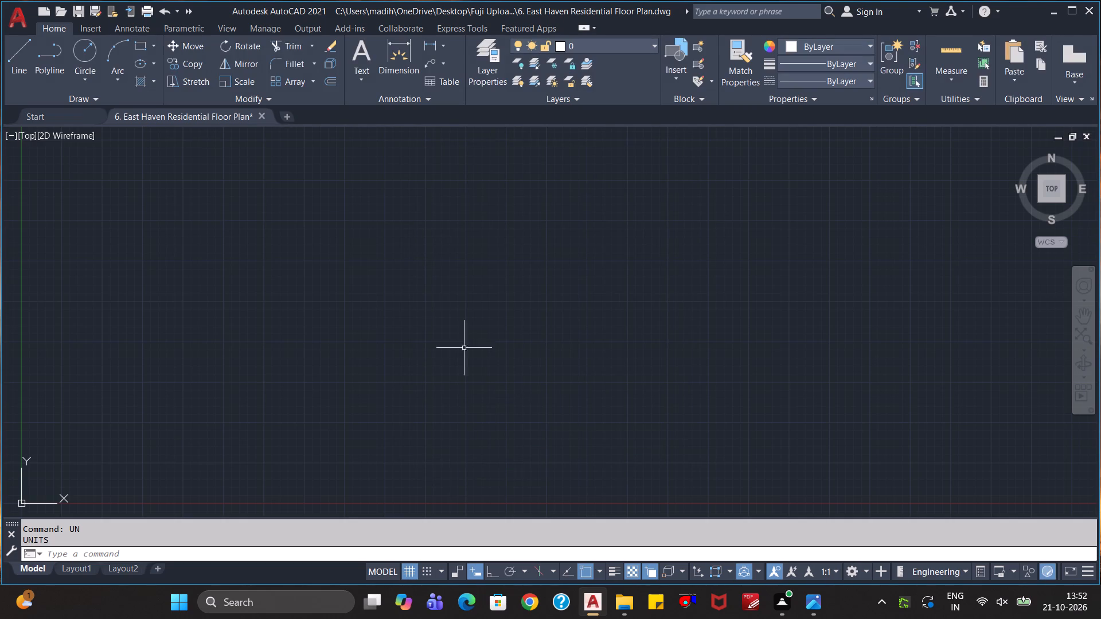
Modify the Standard dimension style's primary units to Engineering format with 0'-0.0" precision.
{"action": "key", "text": "d"}
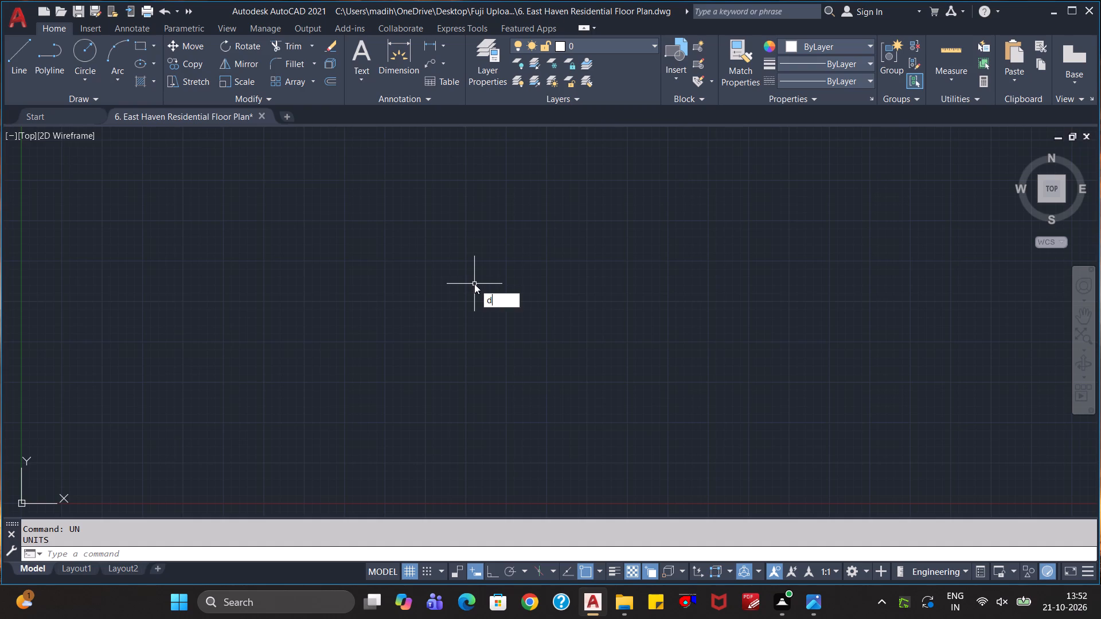
{"action": "key", "text": "Return"}
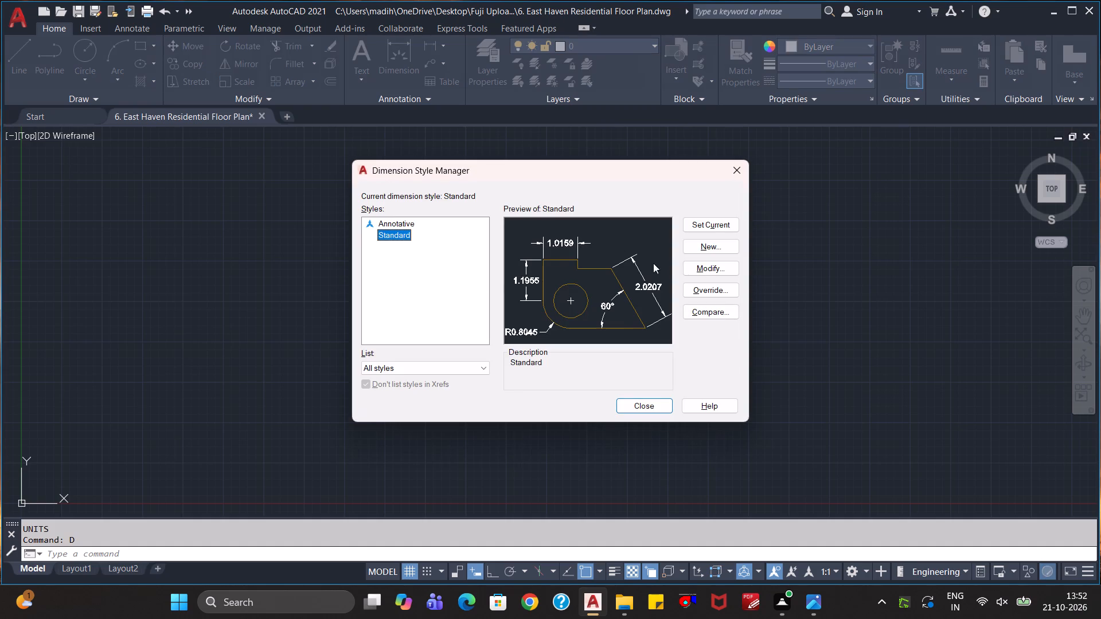
{"action": "left_click", "coordinate": [707, 271]}
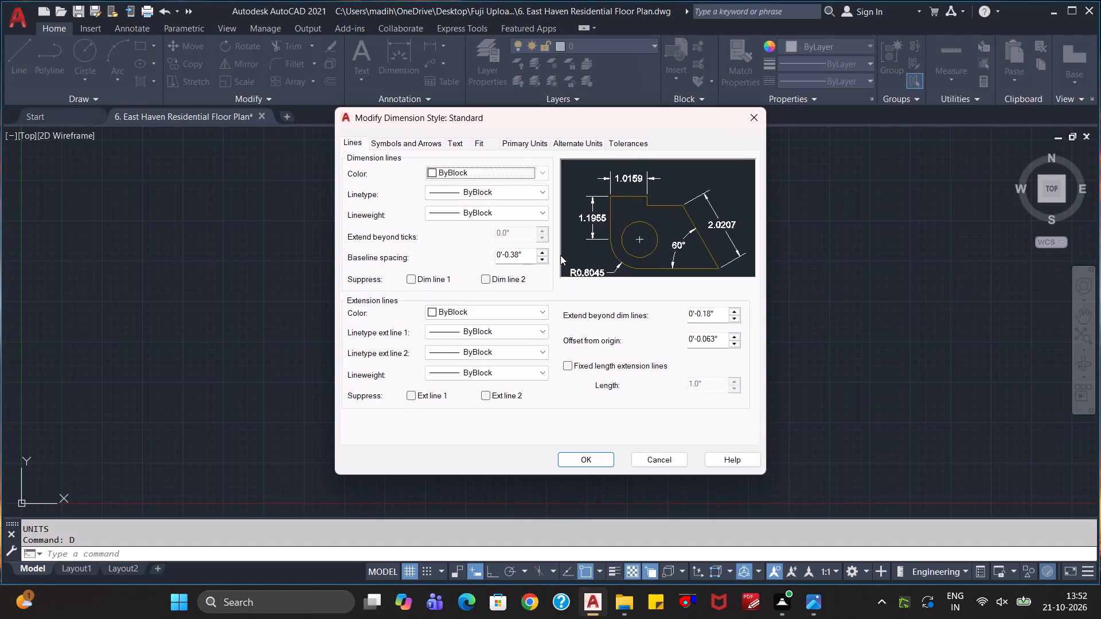
{"action": "left_click", "coordinate": [518, 145]}
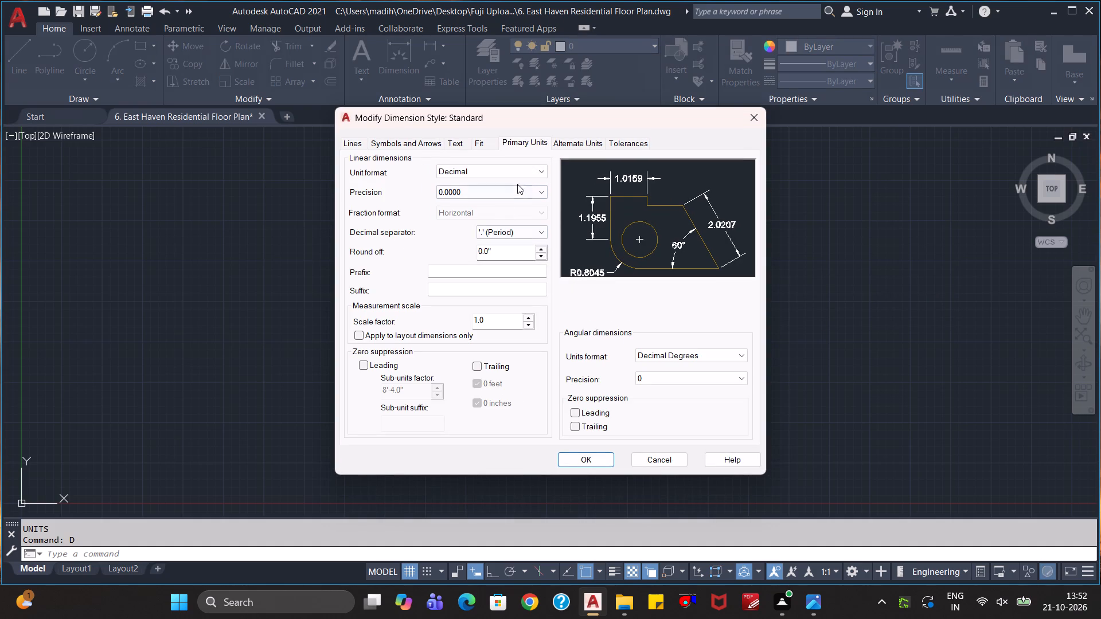
{"action": "left_click", "coordinate": [522, 170]}
{"action": "left_click", "coordinate": [500, 206]}
{"action": "left_click", "coordinate": [504, 188]}
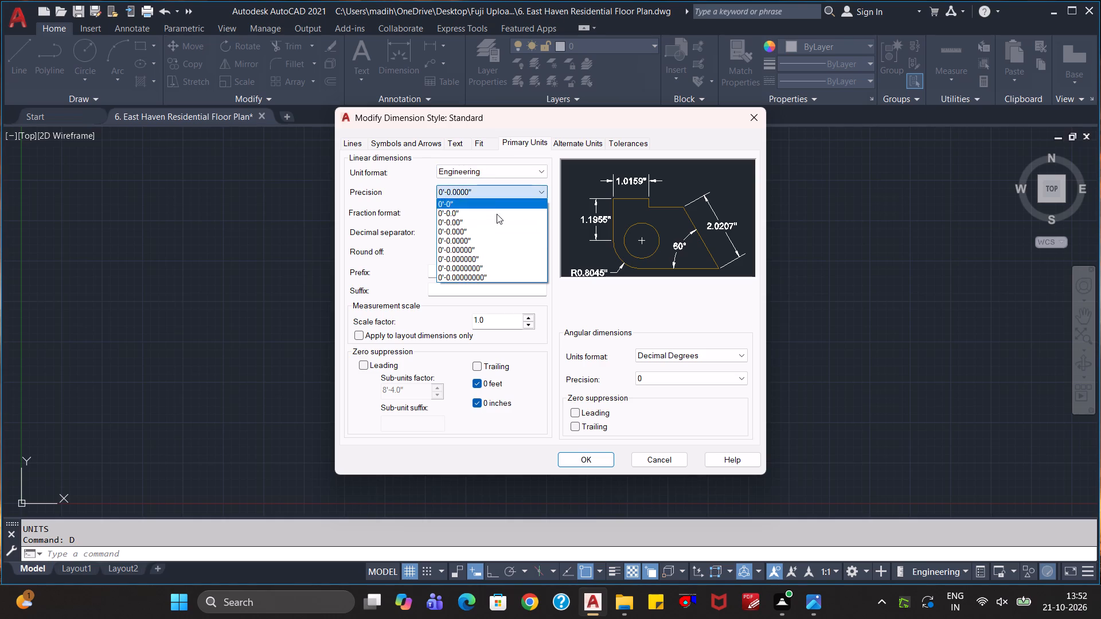
{"action": "left_click", "coordinate": [497, 210]}
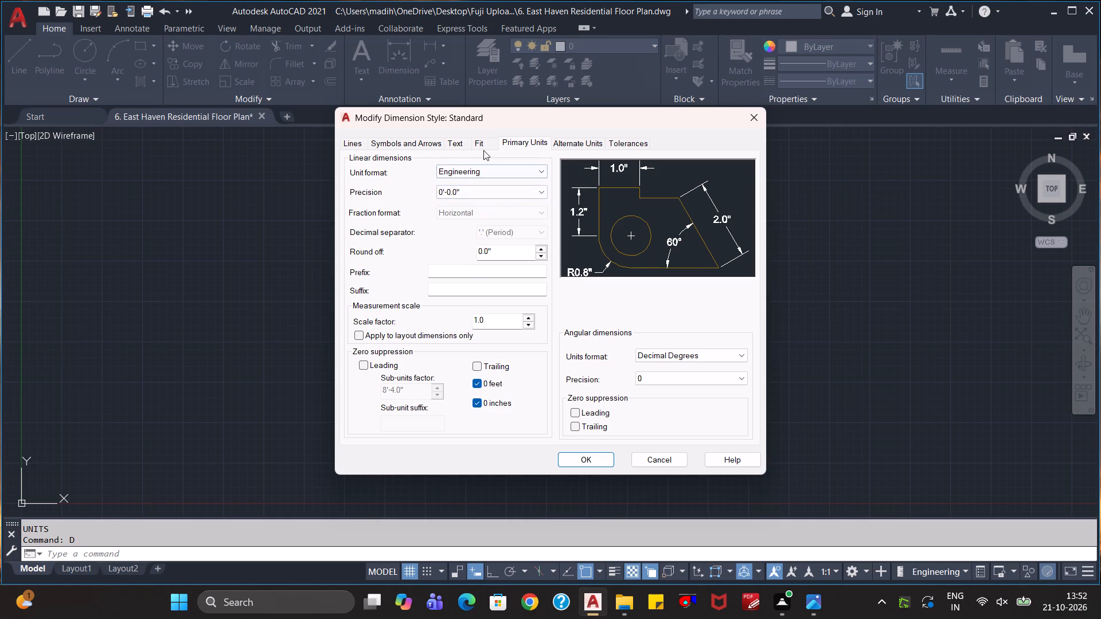
Set the Standard dimension style's text height to 6" and its arrow size to 4".
{"action": "left_click", "coordinate": [456, 142]}
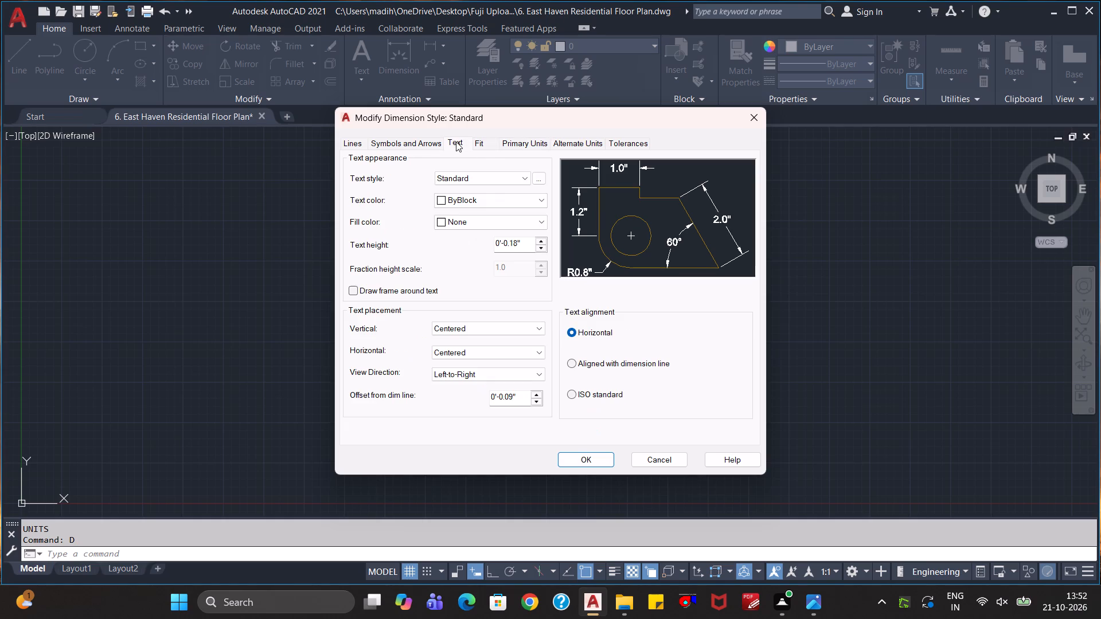
{"action": "left_click_drag", "start_coordinate": [525, 245], "coordinate": [487, 256]}
{"action": "key", "text": "6"}
{"action": "key", "text": "Return"}
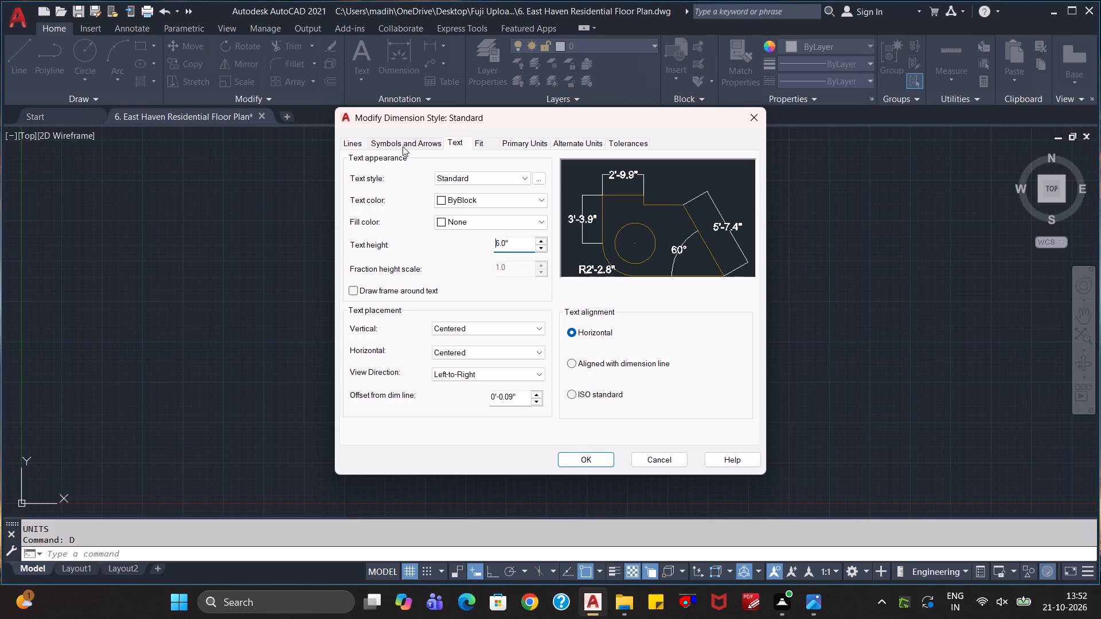
{"action": "left_click", "coordinate": [407, 143]}
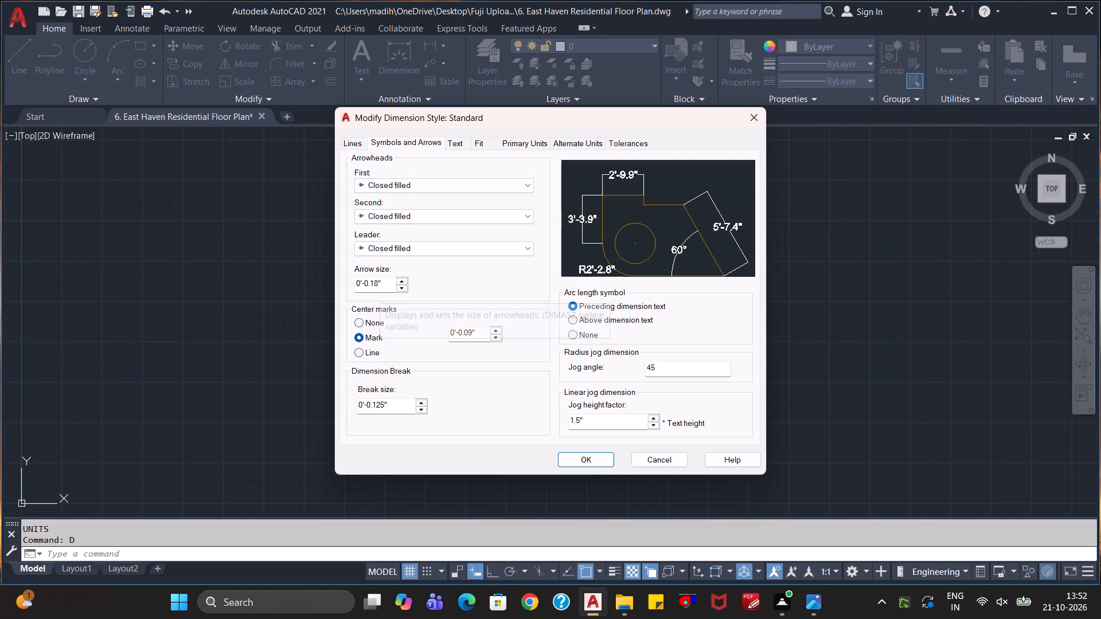
{"action": "left_click_drag", "start_coordinate": [386, 286], "coordinate": [322, 285]}
{"action": "key", "text": "4"}
{"action": "key", "text": "Return"}
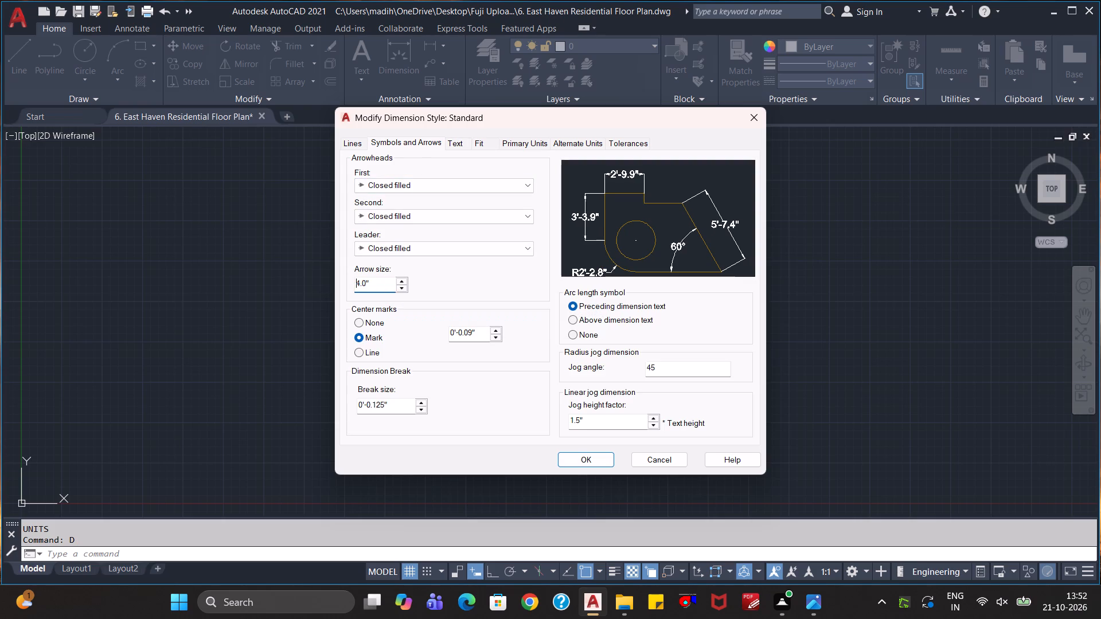
Set the dimension style's extension lines to extend 3" beyond dimension lines with a 3" offset from origin, and save the style.
{"action": "left_click", "coordinate": [357, 147]}
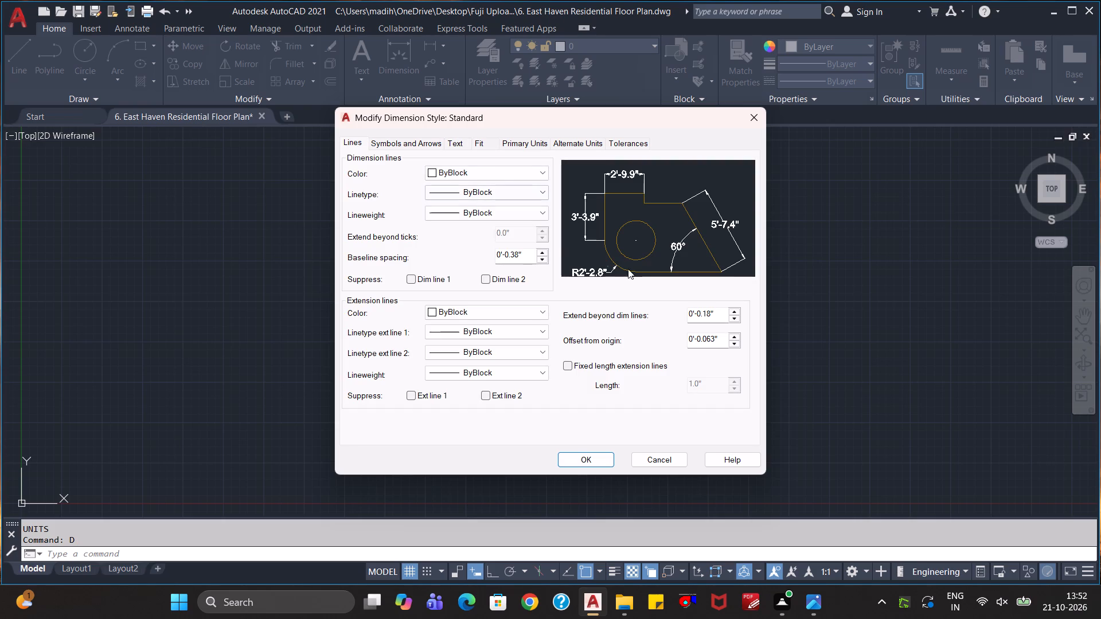
{"action": "left_click_drag", "start_coordinate": [716, 313], "coordinate": [676, 323]}
{"action": "key", "text": "3"}
{"action": "key", "text": "Return"}
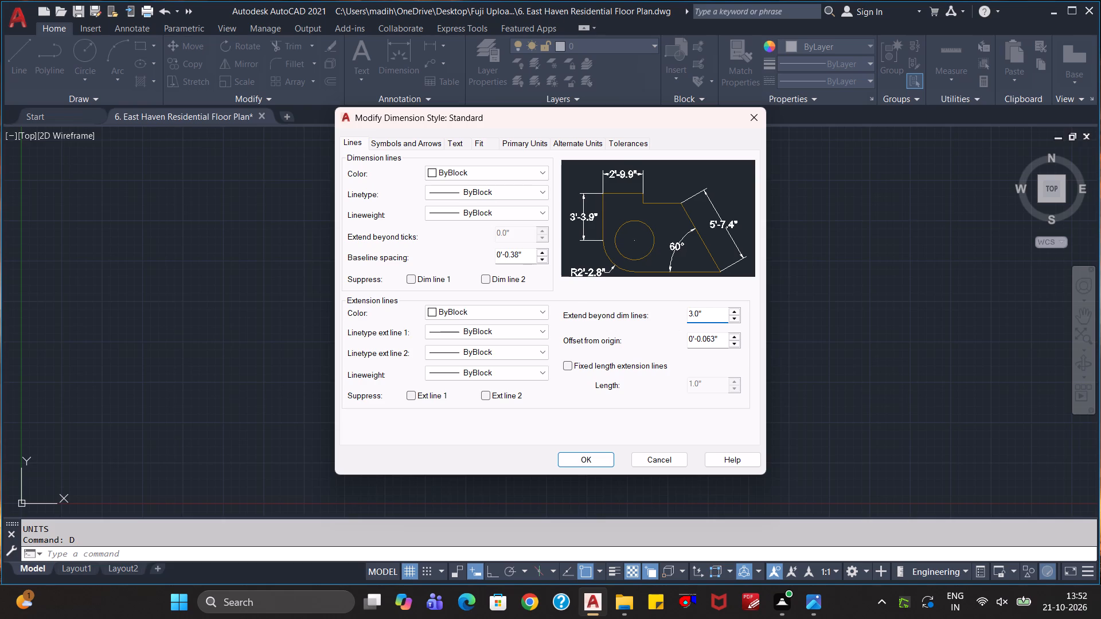
{"action": "key", "text": "Tab"}
{"action": "key", "text": "3"}
{"action": "key", "text": "Return"}
{"action": "key", "text": "Tab"}
{"action": "key", "text": "Tab"}
{"action": "key", "text": "Tab"}
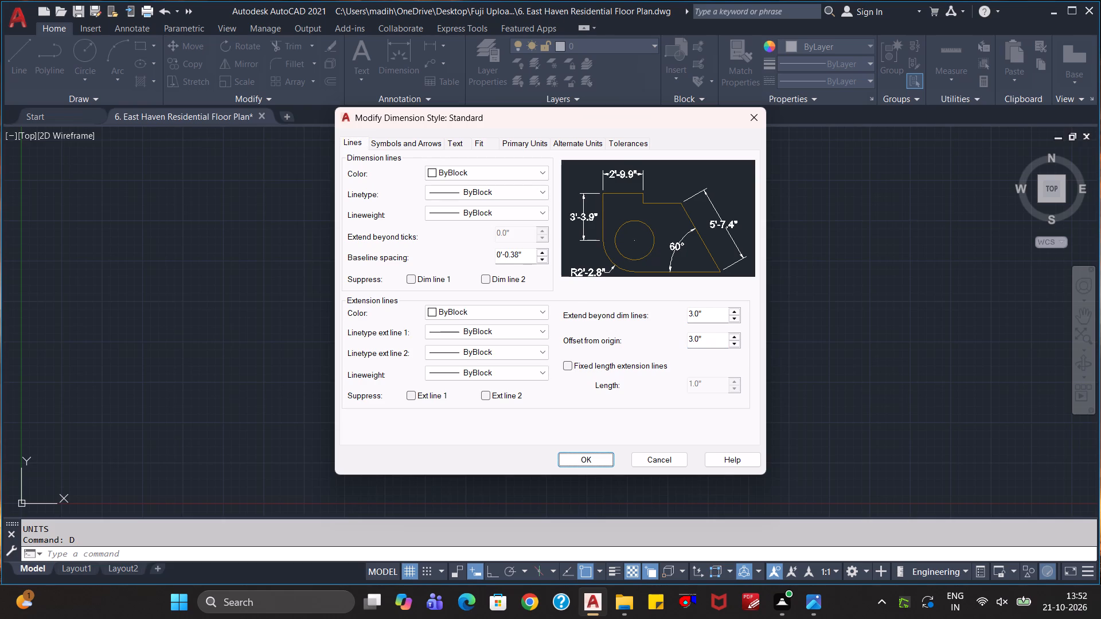
{"action": "key", "text": "Return"}
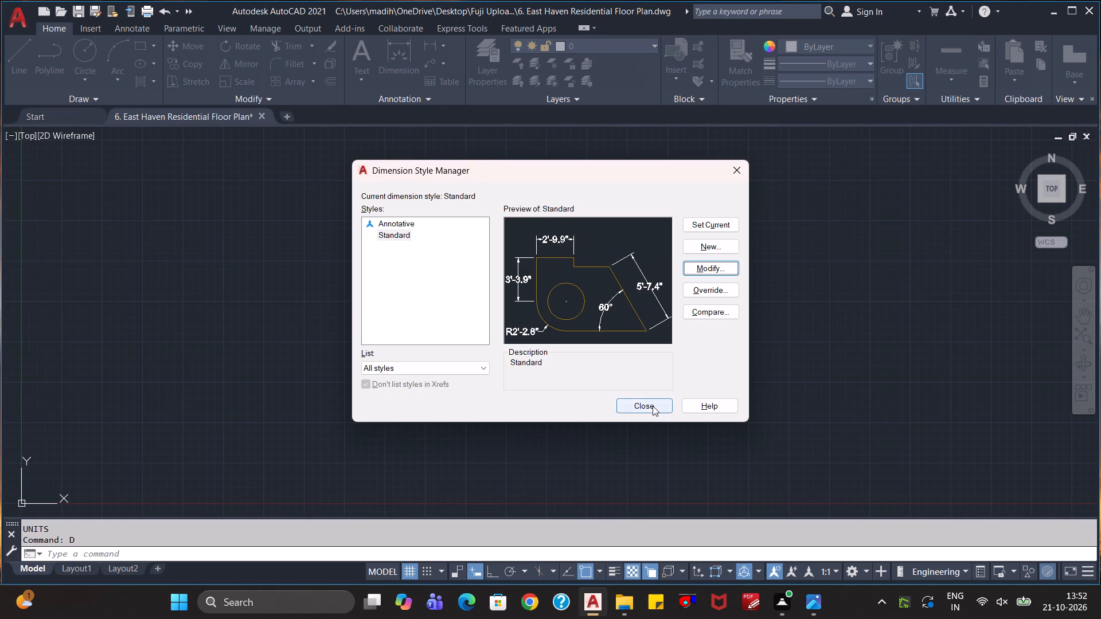
{"action": "left_click", "coordinate": [653, 406]}
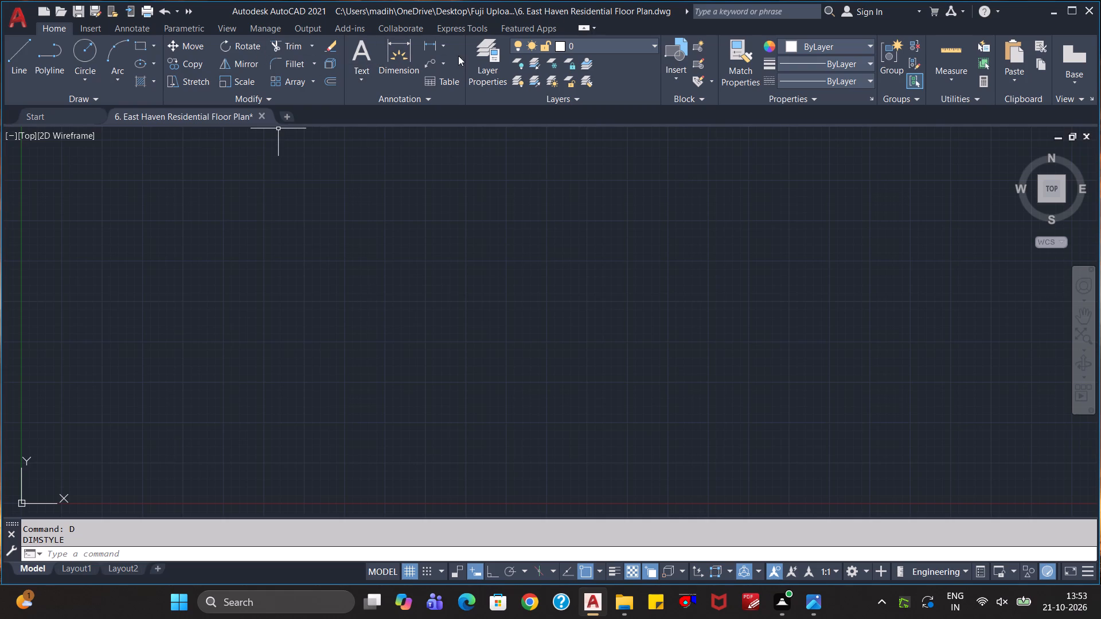
Create a new layer named Outer Wall with a 0.30 mm lineweight.
{"action": "left_click", "coordinate": [493, 42]}
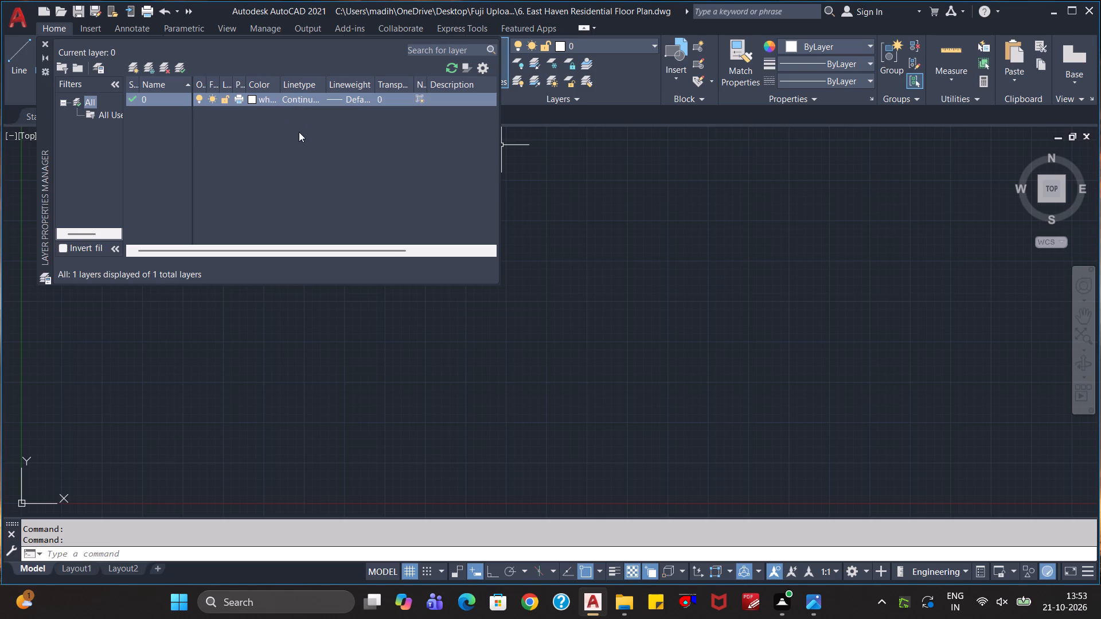
{"action": "left_click", "coordinate": [136, 66]}
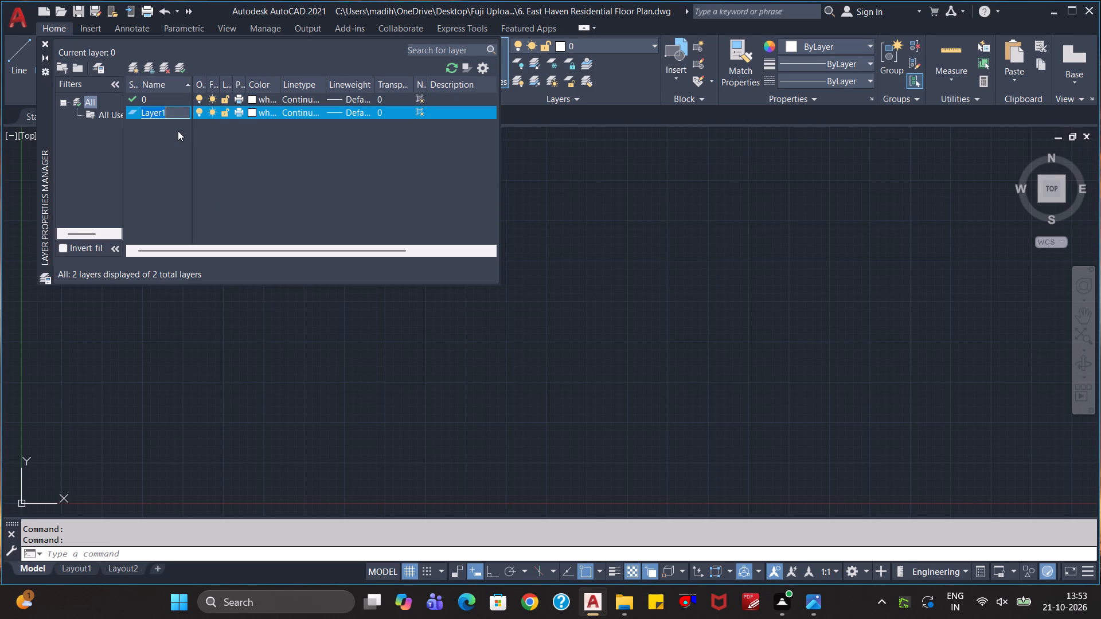
{"action": "type", "text": "Outer Wall"}
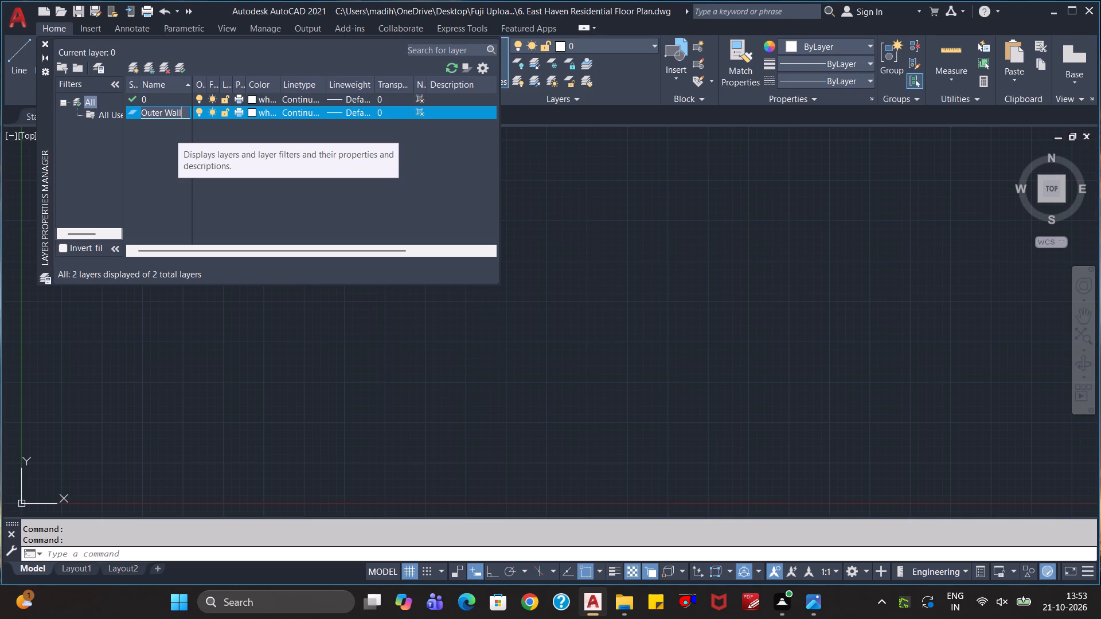
{"action": "left_click", "coordinate": [331, 113]}
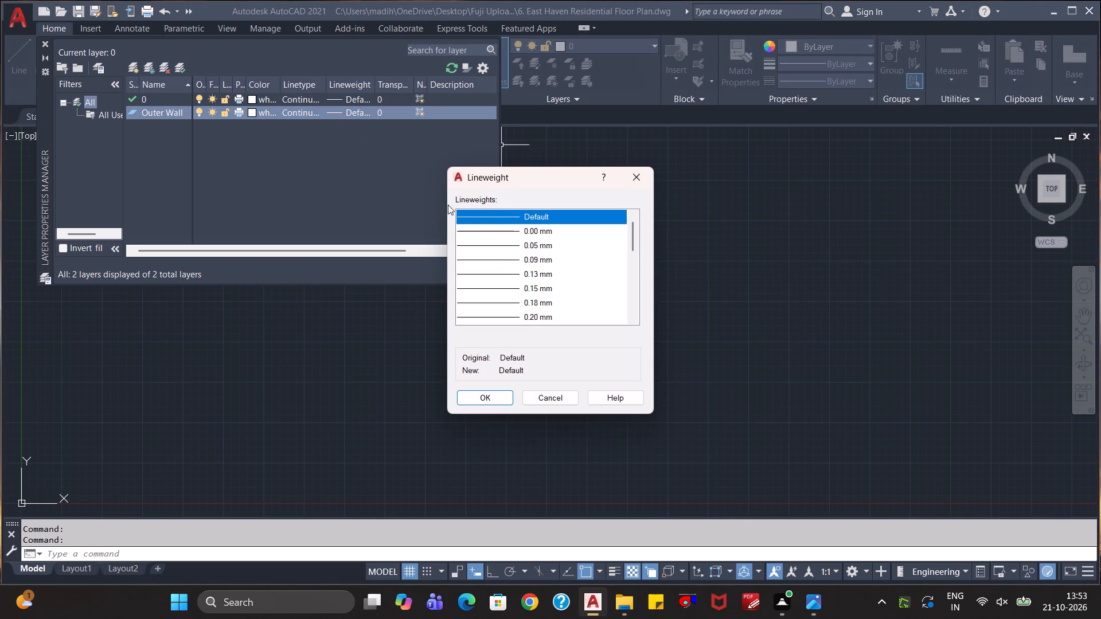
{"action": "scroll", "coordinate": [501, 257], "scroll_direction": "down", "scroll_amount": 2}
{"action": "left_click", "coordinate": [511, 260]}
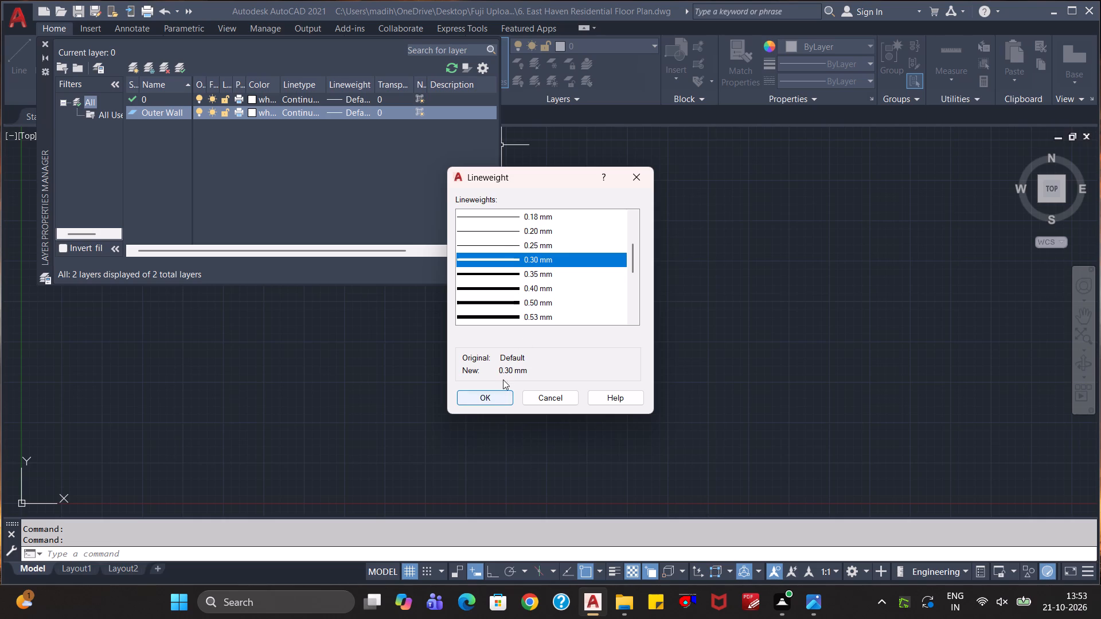
{"action": "left_click", "coordinate": [518, 261]}
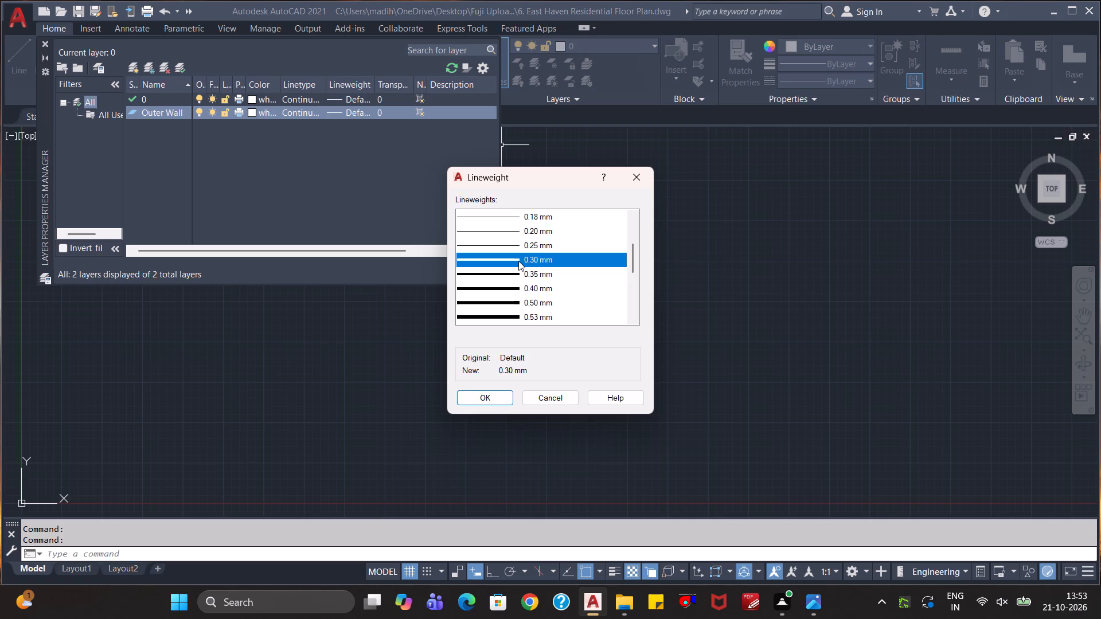
{"action": "left_click", "coordinate": [518, 261]}
{"action": "left_click", "coordinate": [476, 403]}
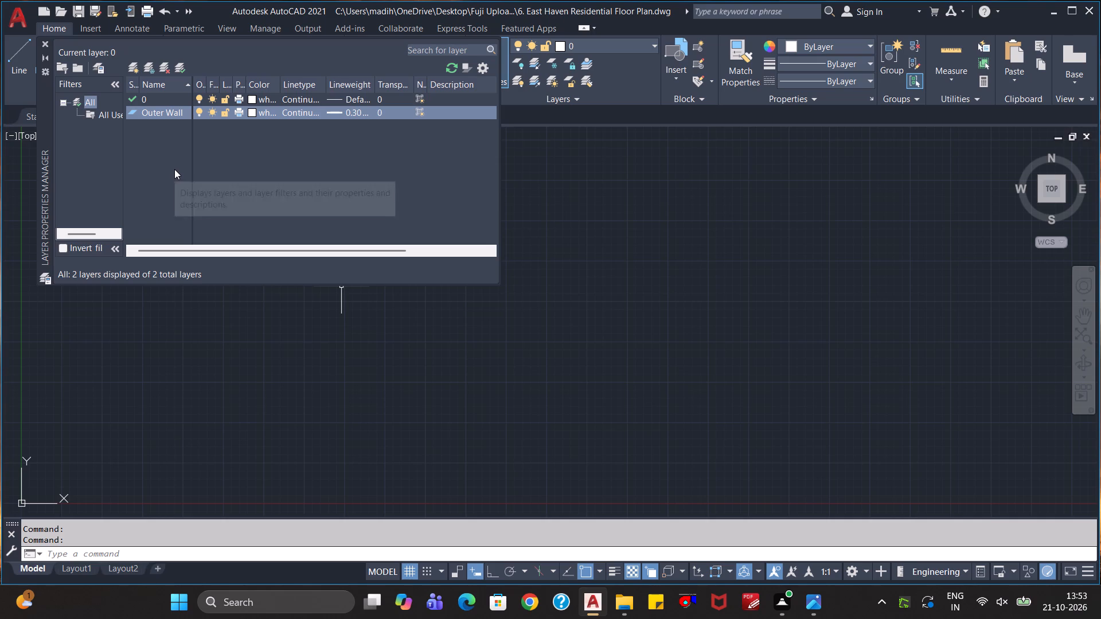
Set the Outer Wall layer's color to red, index color 10.
{"action": "left_click", "coordinate": [255, 115]}
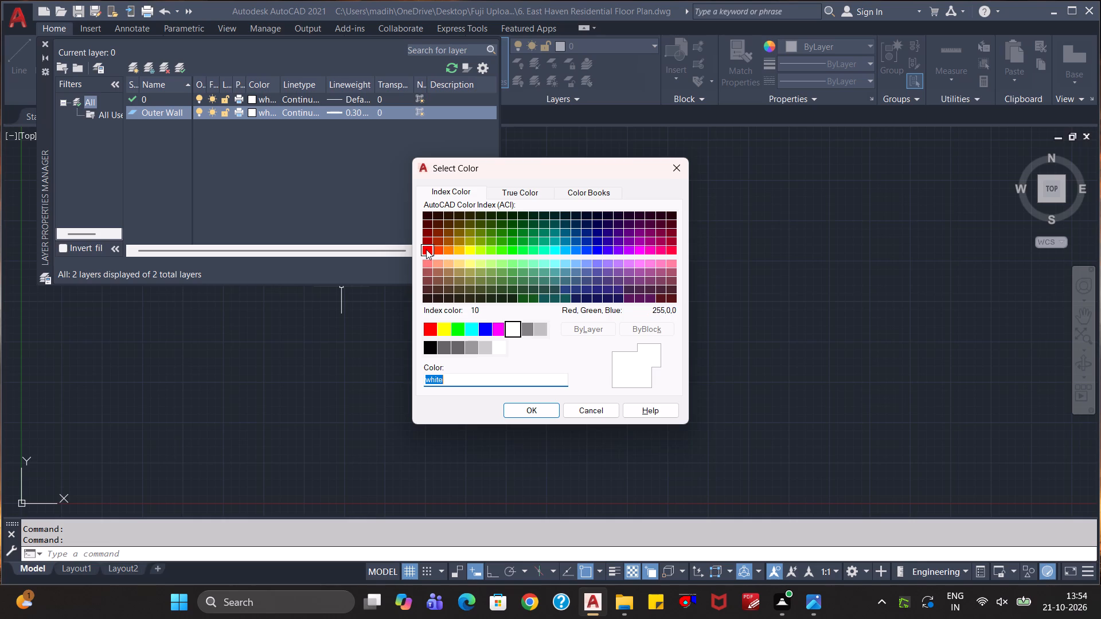
{"action": "left_click", "coordinate": [426, 249]}
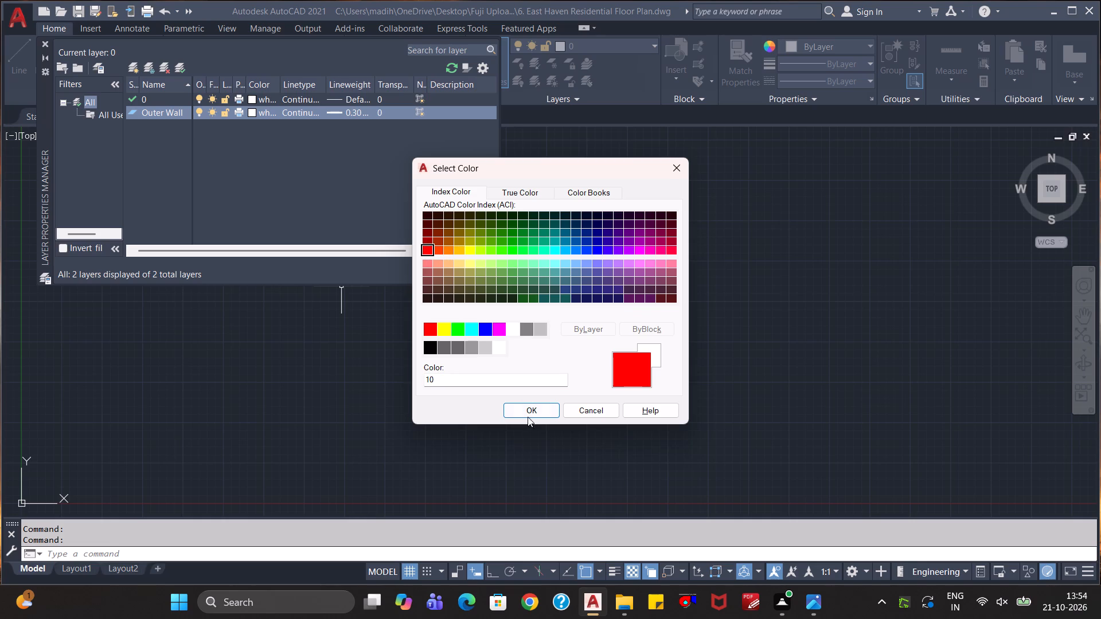
{"action": "left_click", "coordinate": [529, 408]}
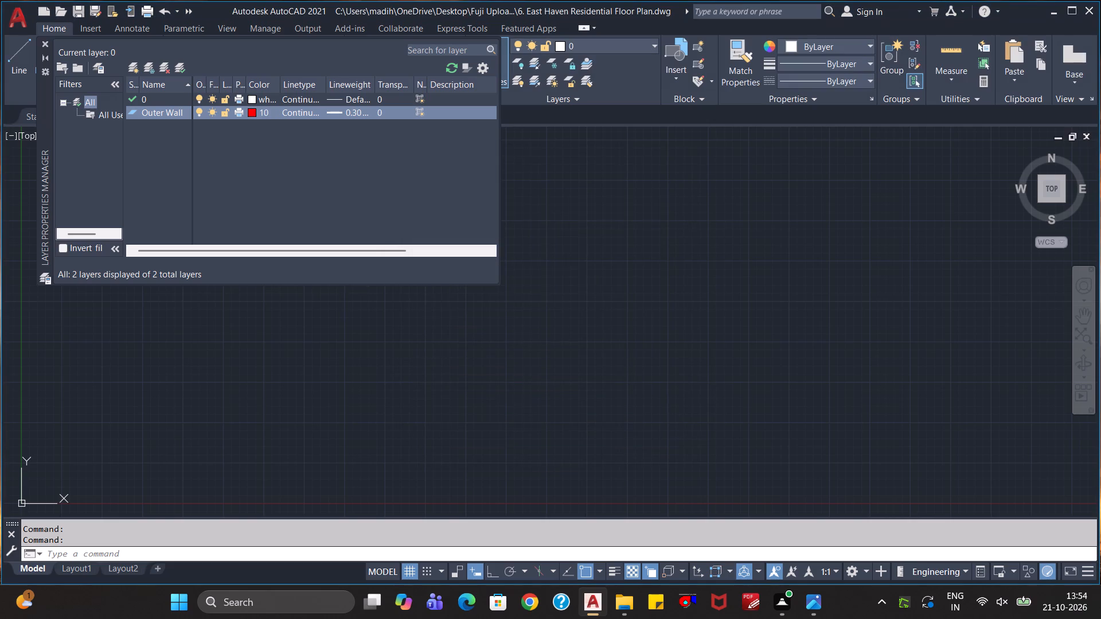
{"action": "key", "text": "Escape"}
{"action": "left_click", "coordinate": [176, 144]}
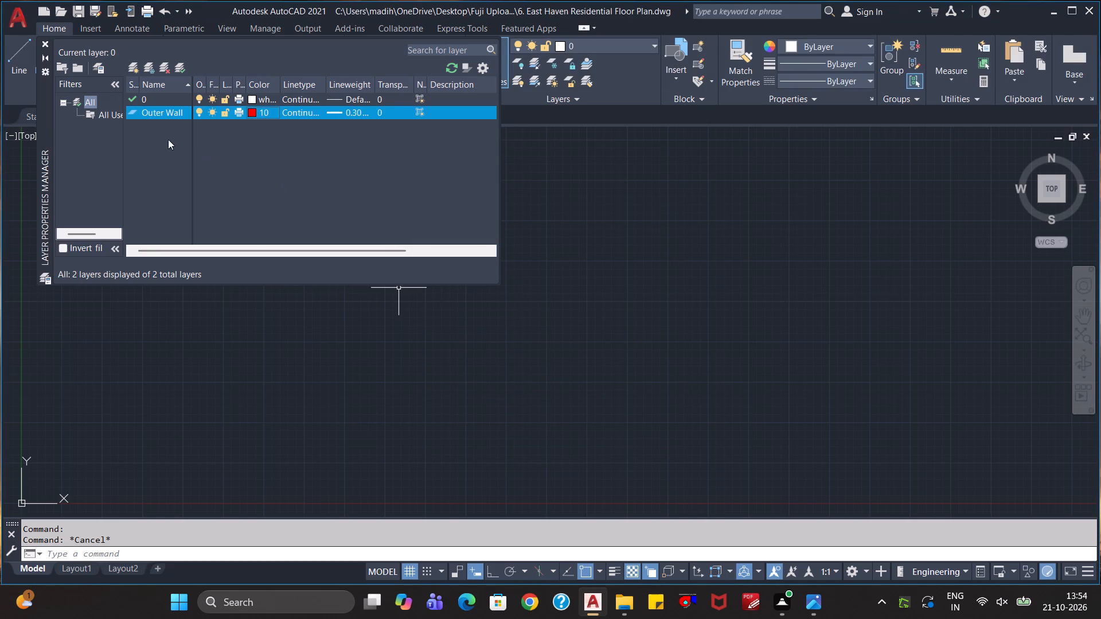
Create a new layer named Inner Wall and set its color to dark red, index color 14.
{"action": "left_click", "coordinate": [134, 69]}
{"action": "type", "text": "Inner Wall"}
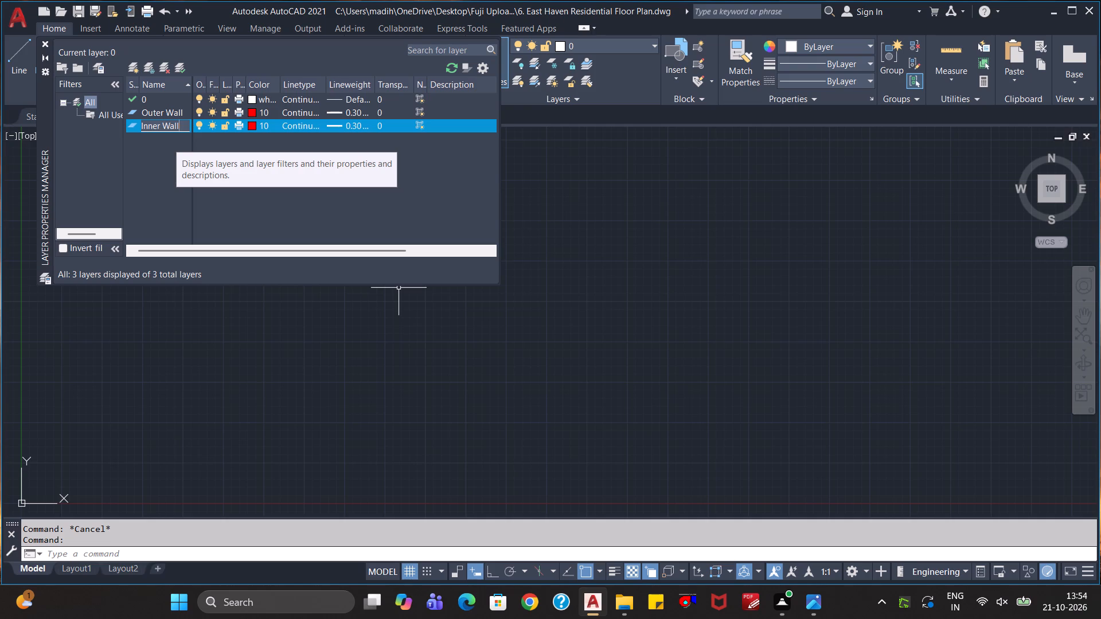
{"action": "key", "text": "Return"}
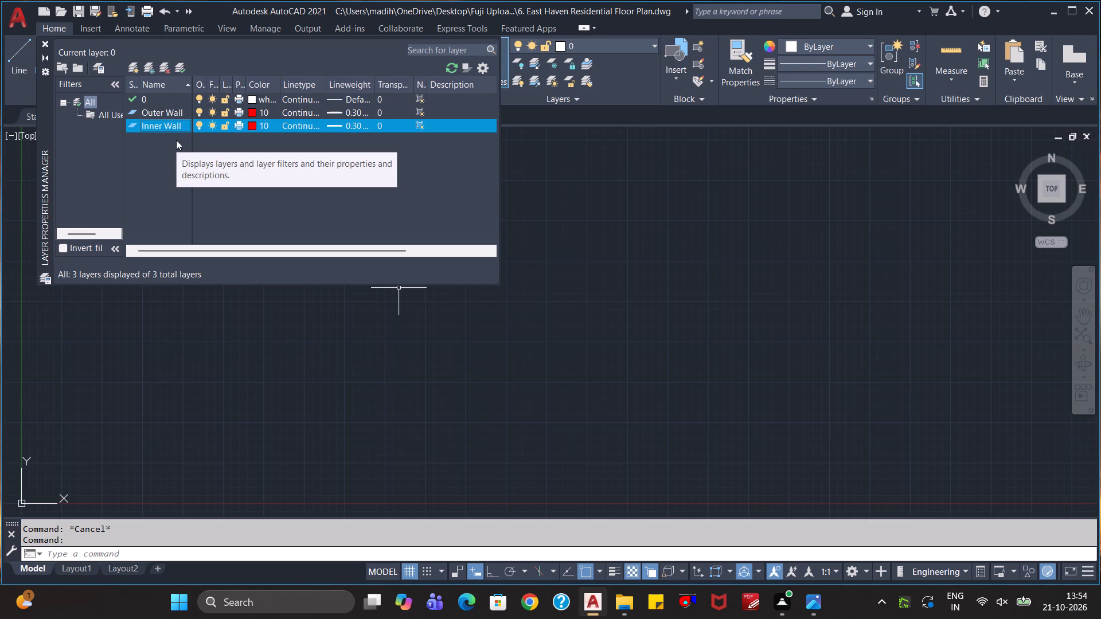
{"action": "left_click", "coordinate": [252, 123]}
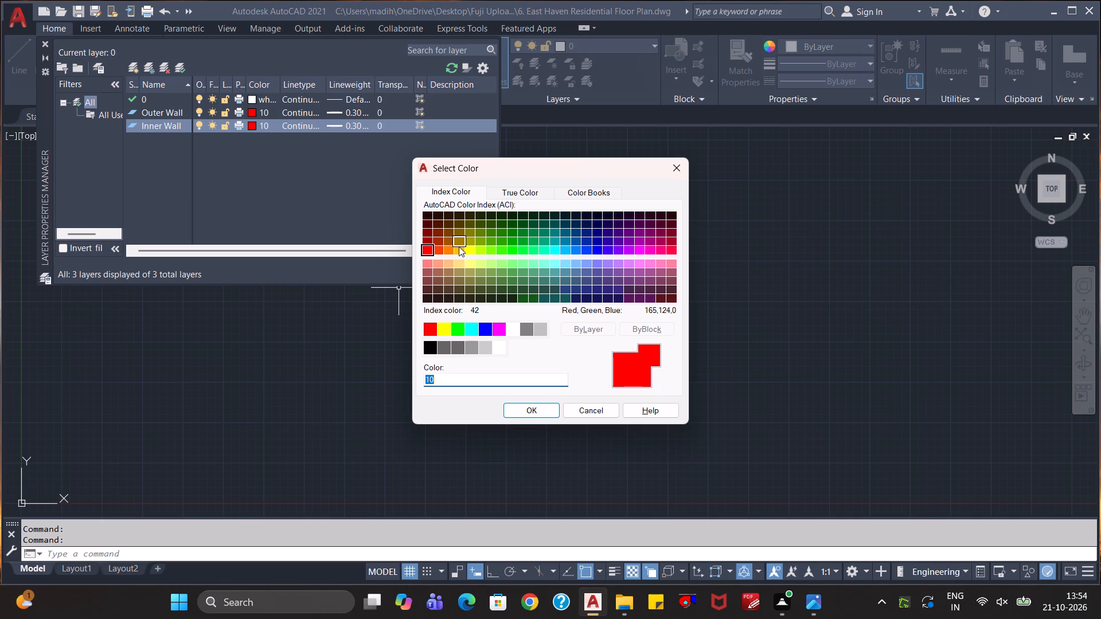
{"action": "left_click", "coordinate": [427, 230]}
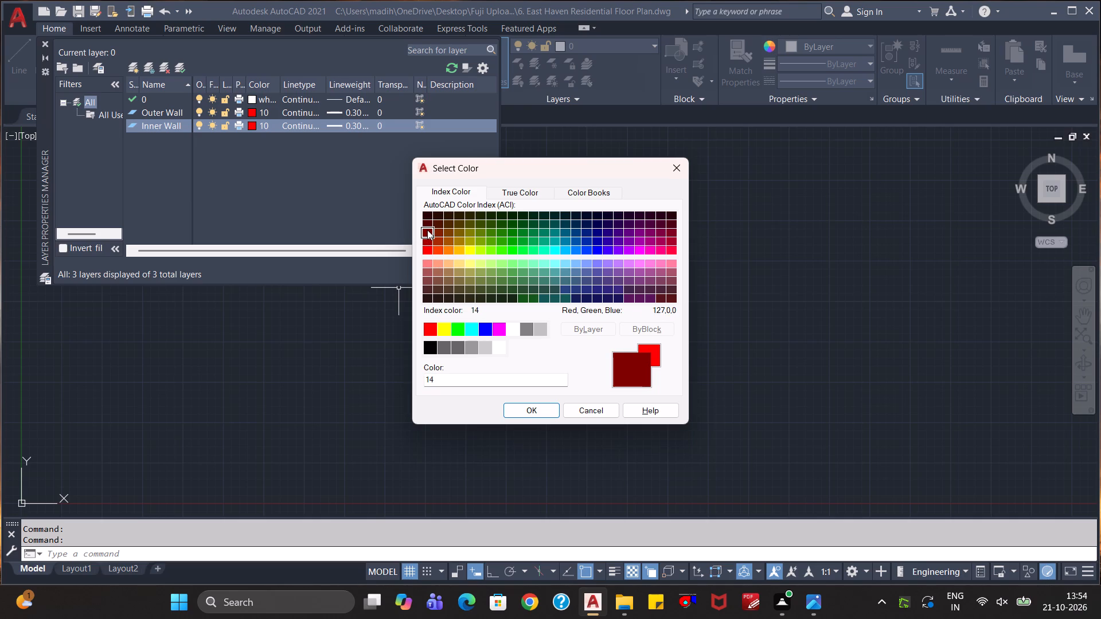
{"action": "left_click", "coordinate": [542, 411]}
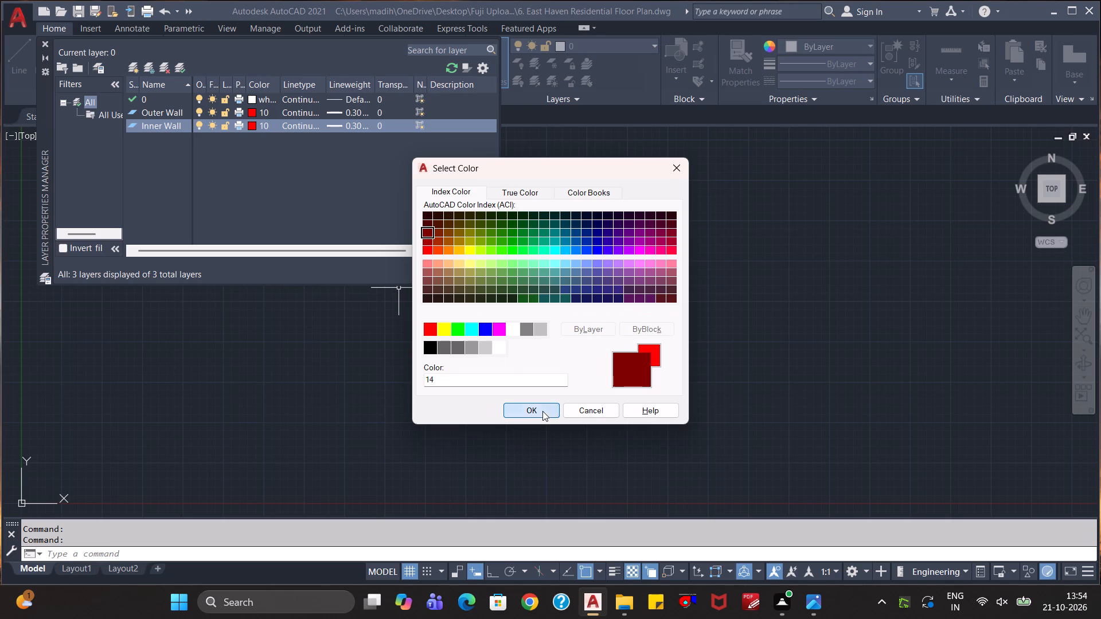
{"action": "left_click", "coordinate": [177, 163]}
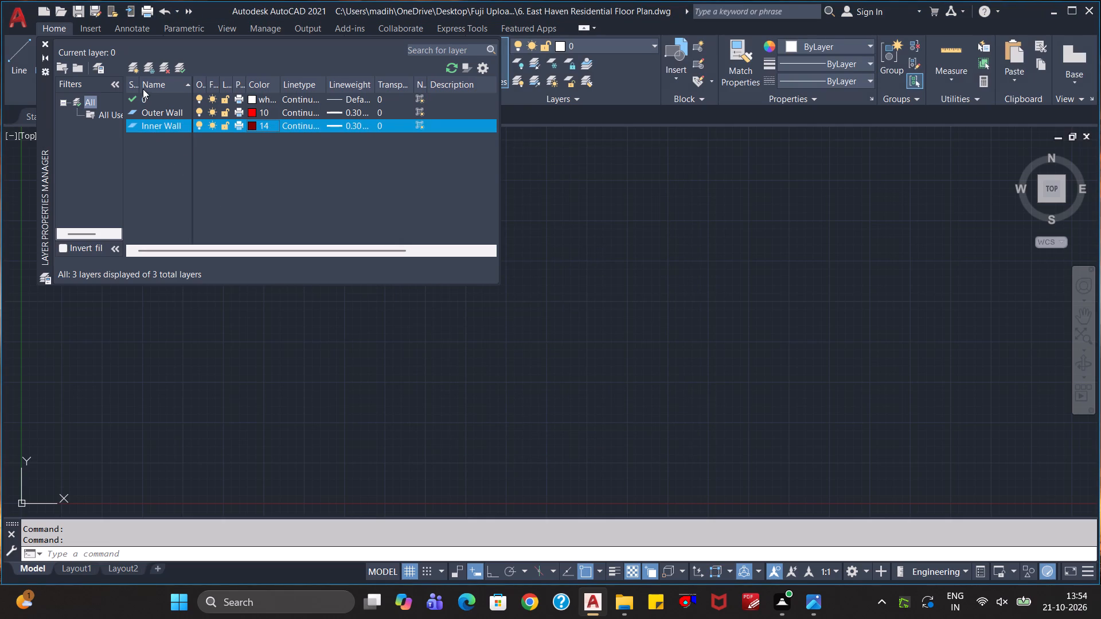
Create a new layer named Stairs and set its color to orange, index color 30.
{"action": "left_click", "coordinate": [134, 75]}
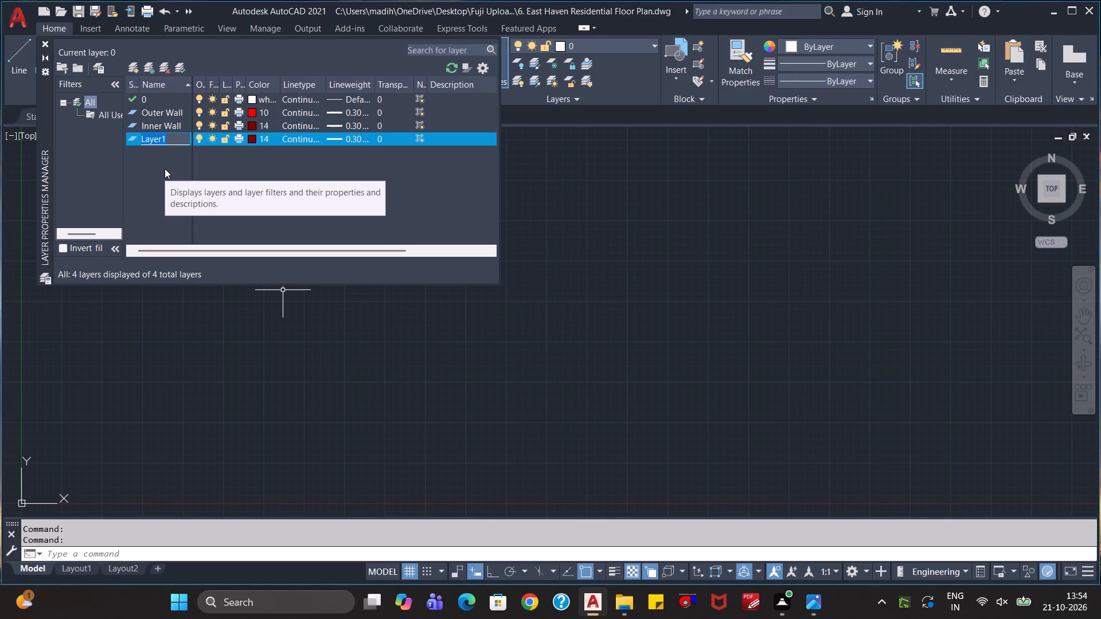
{"action": "key", "text": "shift+s"}
{"action": "type", "text": "tairs"}
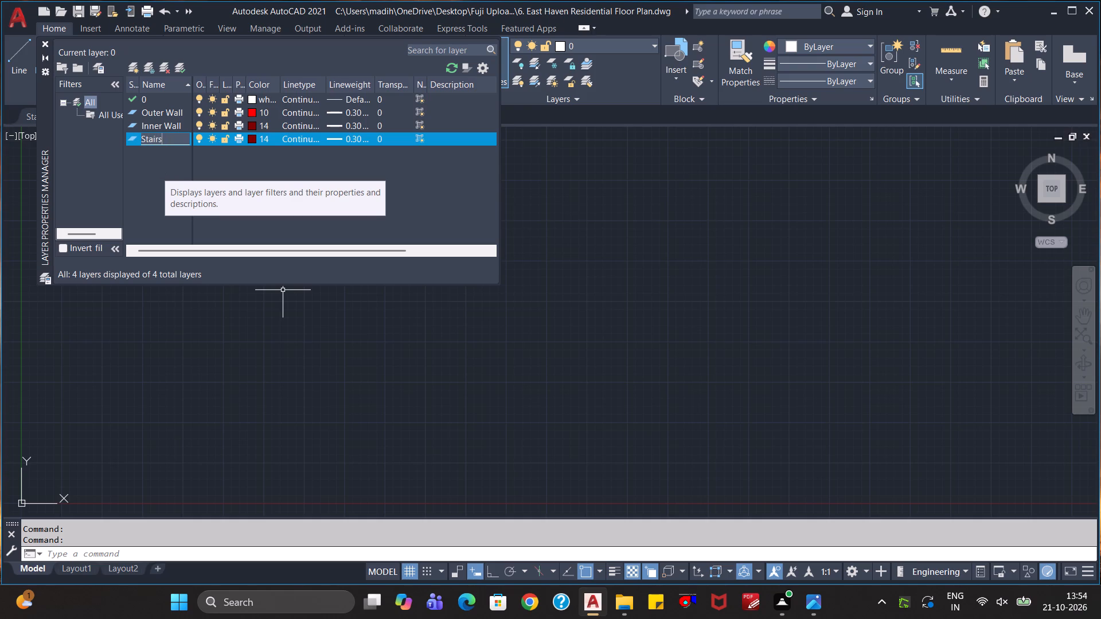
{"action": "key", "text": "Return"}
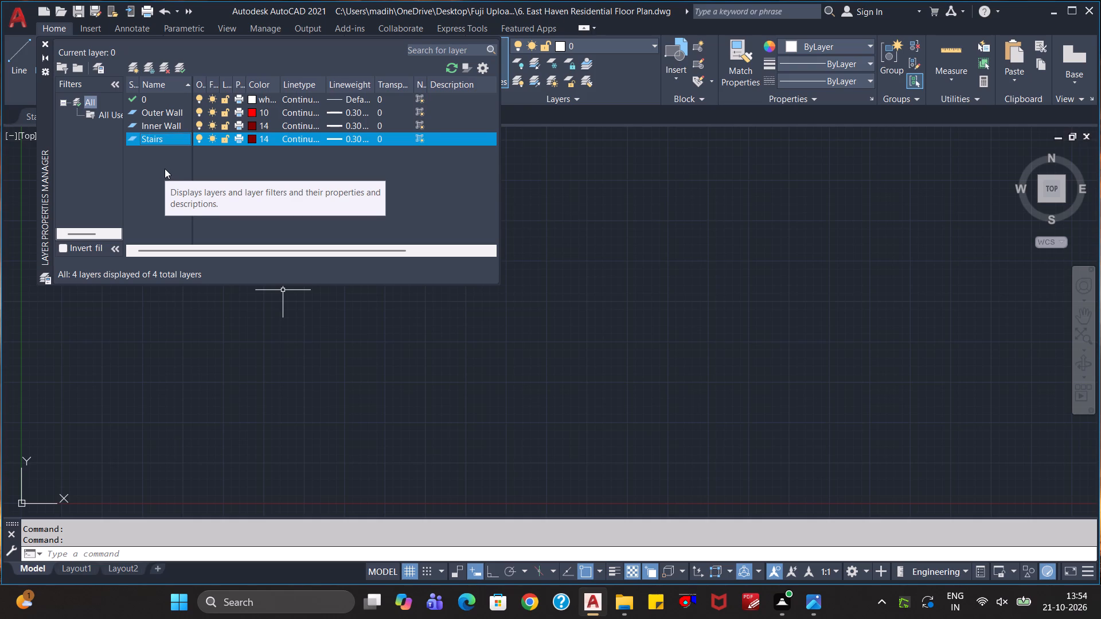
{"action": "left_click", "coordinate": [249, 137]}
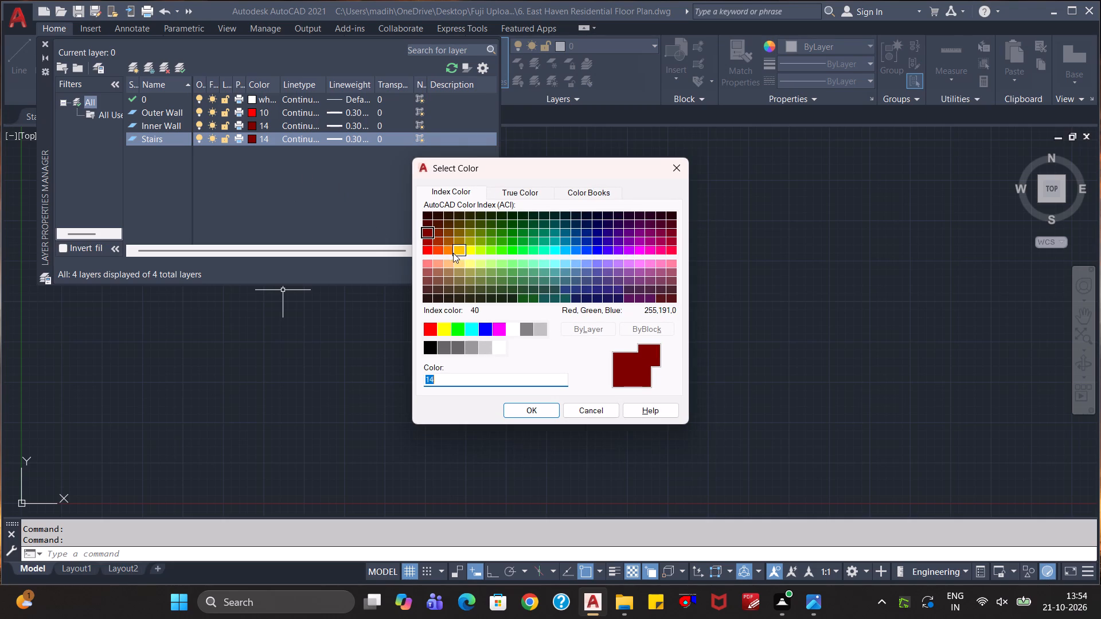
{"action": "left_click", "coordinate": [450, 253]}
{"action": "left_click", "coordinate": [533, 408]}
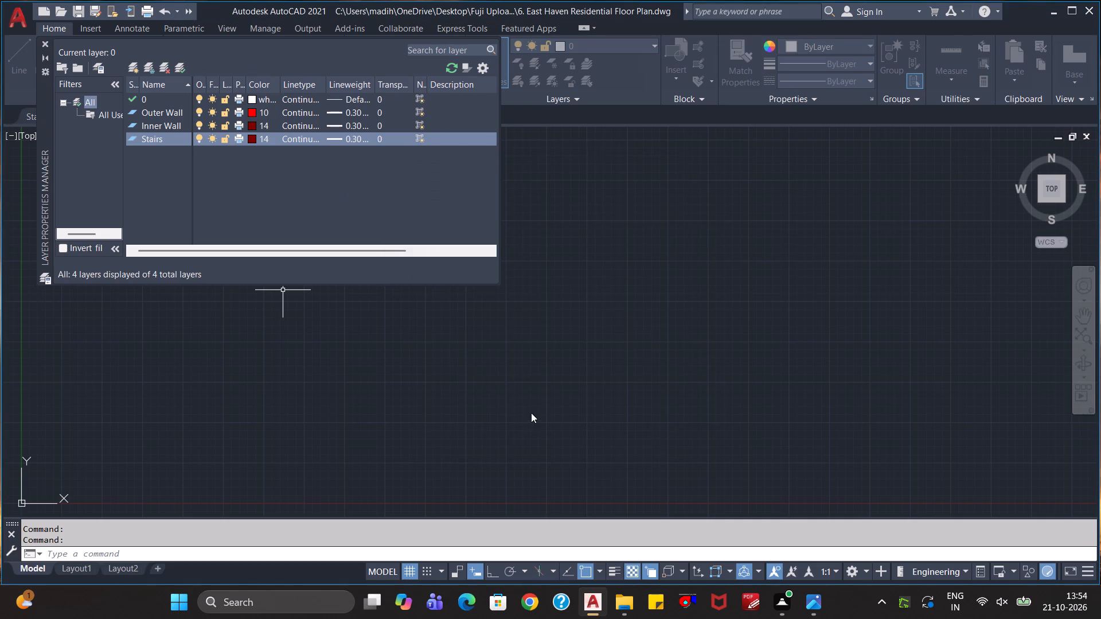
{"action": "left_click", "coordinate": [244, 198]}
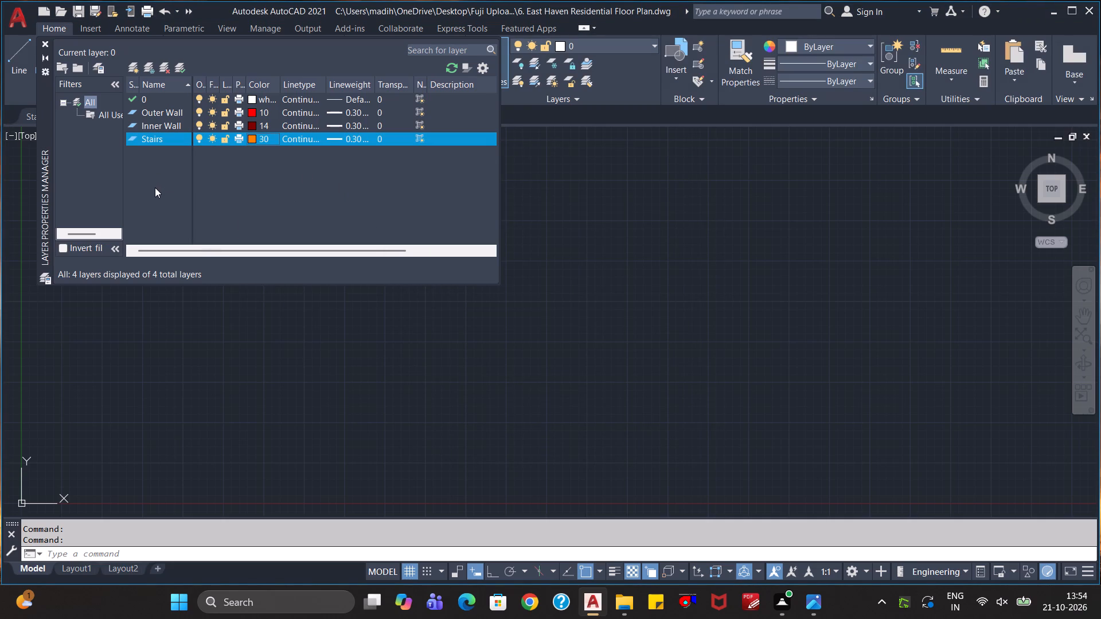
{"action": "left_click", "coordinate": [155, 187]}
Create a new layer named Windows and set its color to blue, index color 160.
{"action": "left_click", "coordinate": [132, 70]}
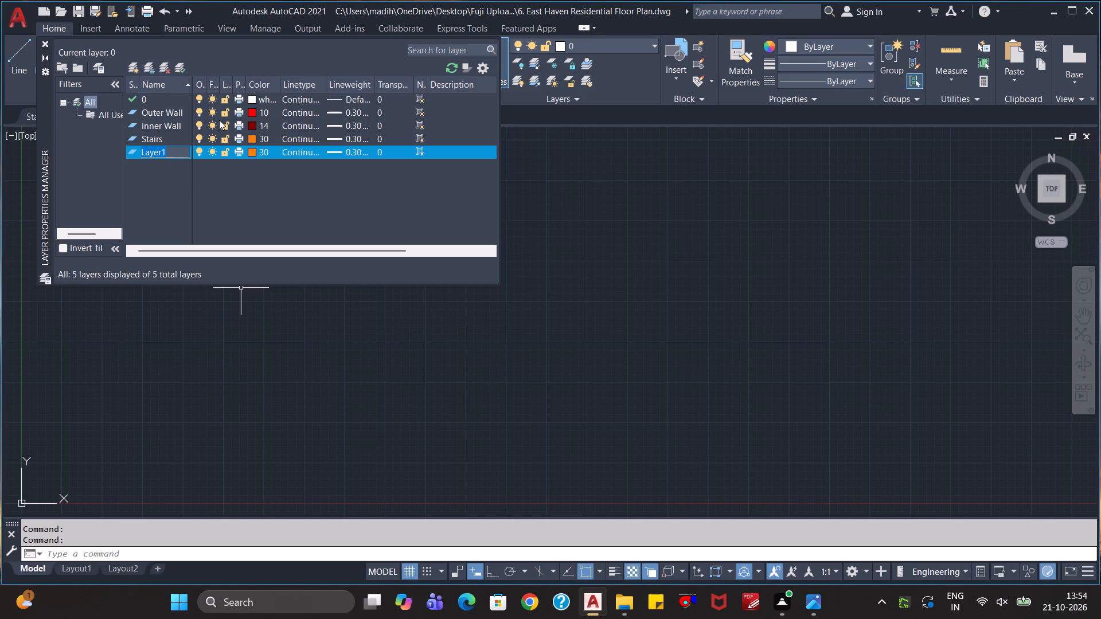
{"action": "key", "text": "shift+w"}
{"action": "type", "text": "indows"}
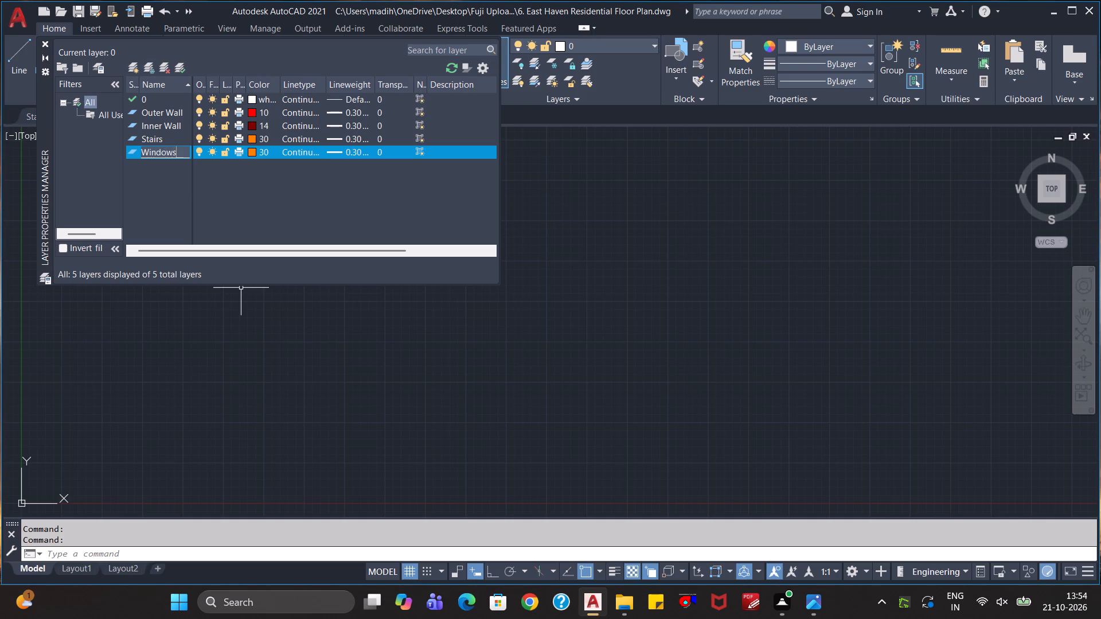
{"action": "key", "text": "Return"}
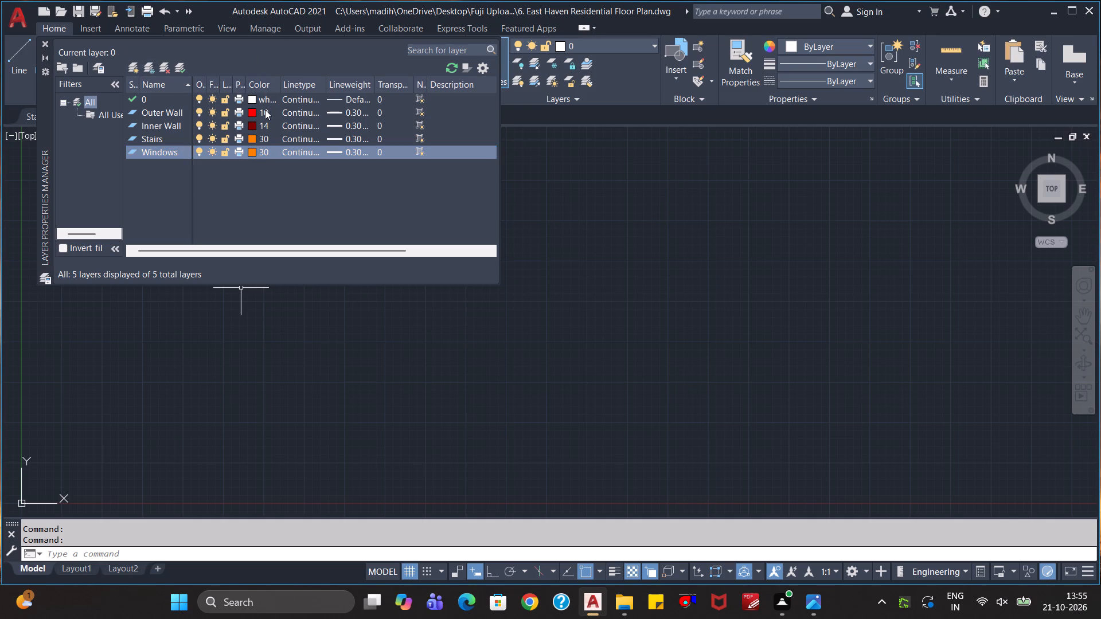
{"action": "left_click", "coordinate": [252, 156]}
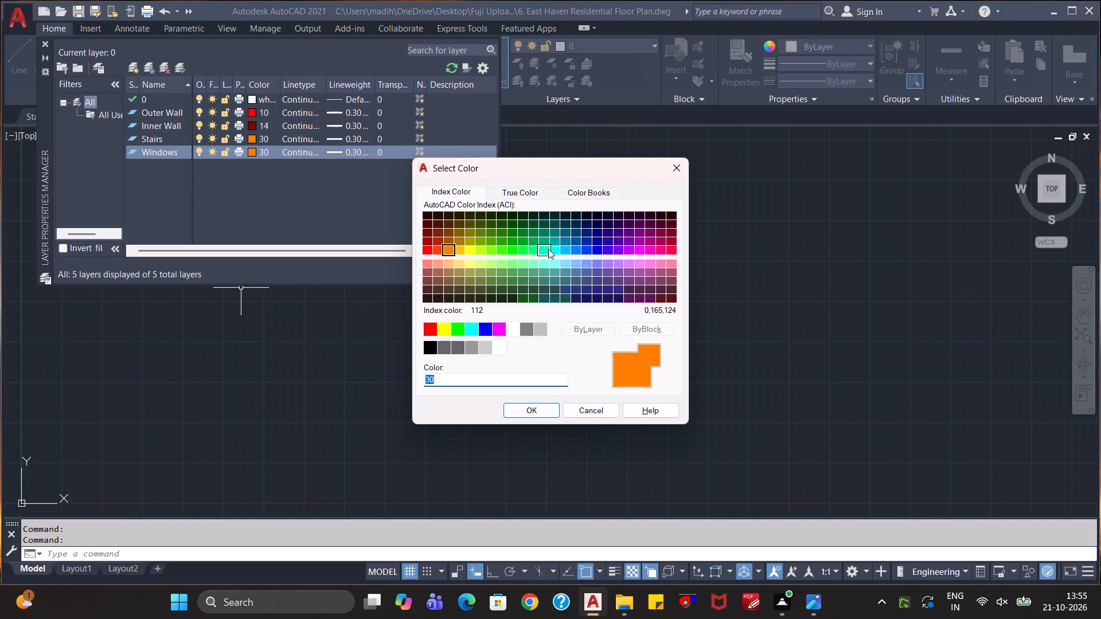
{"action": "left_click", "coordinate": [585, 251]}
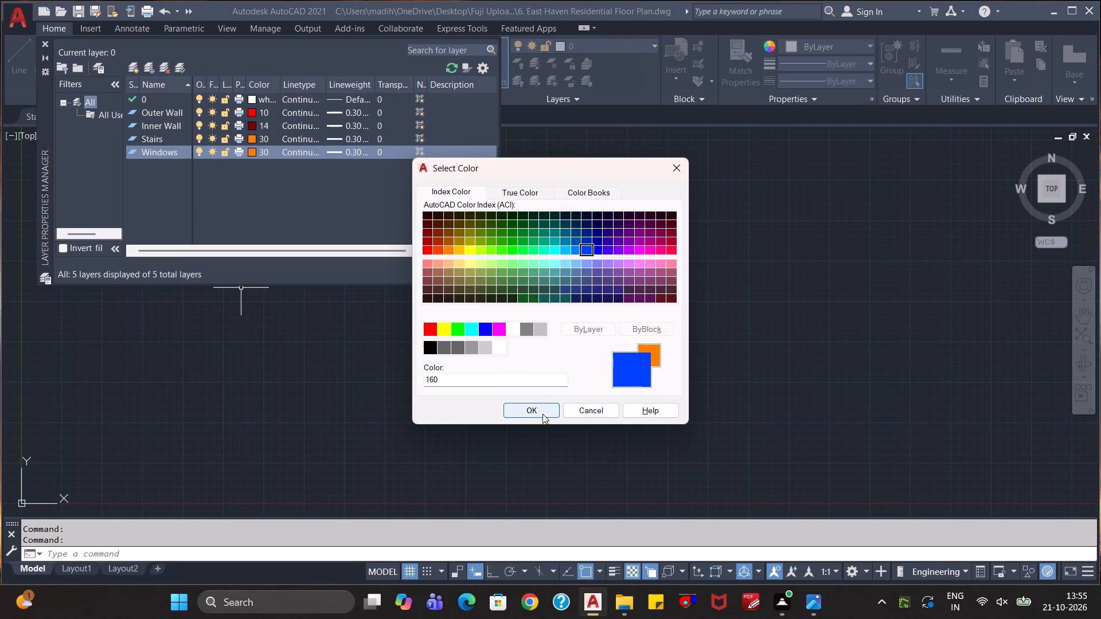
{"action": "left_click", "coordinate": [542, 414]}
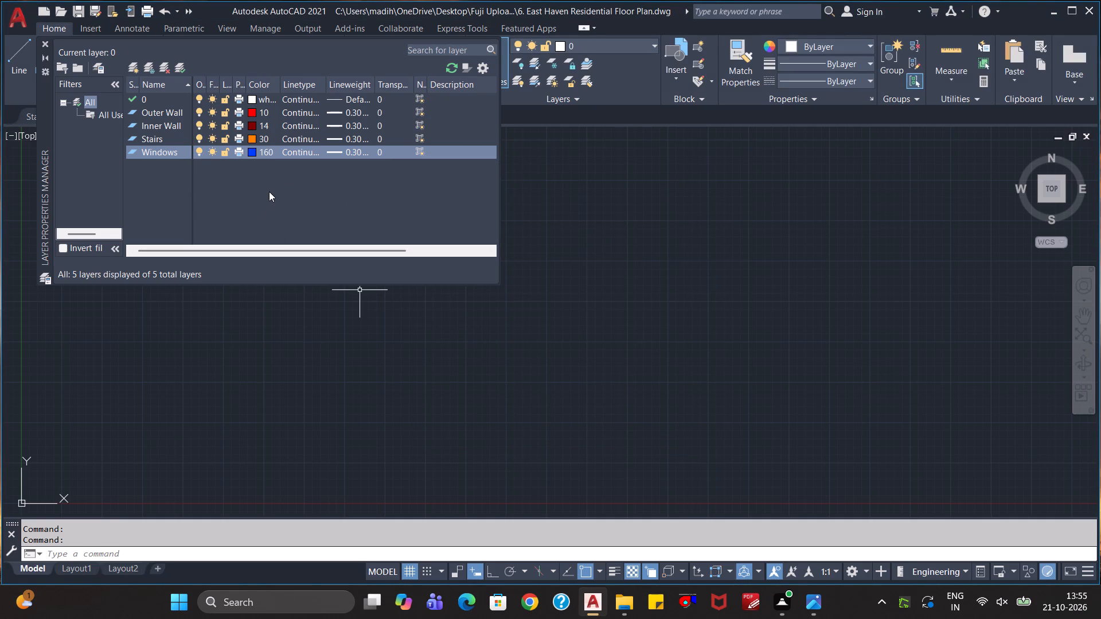
{"action": "key", "text": "Escape"}
{"action": "left_click", "coordinate": [242, 187]}
{"action": "key", "text": "Escape"}
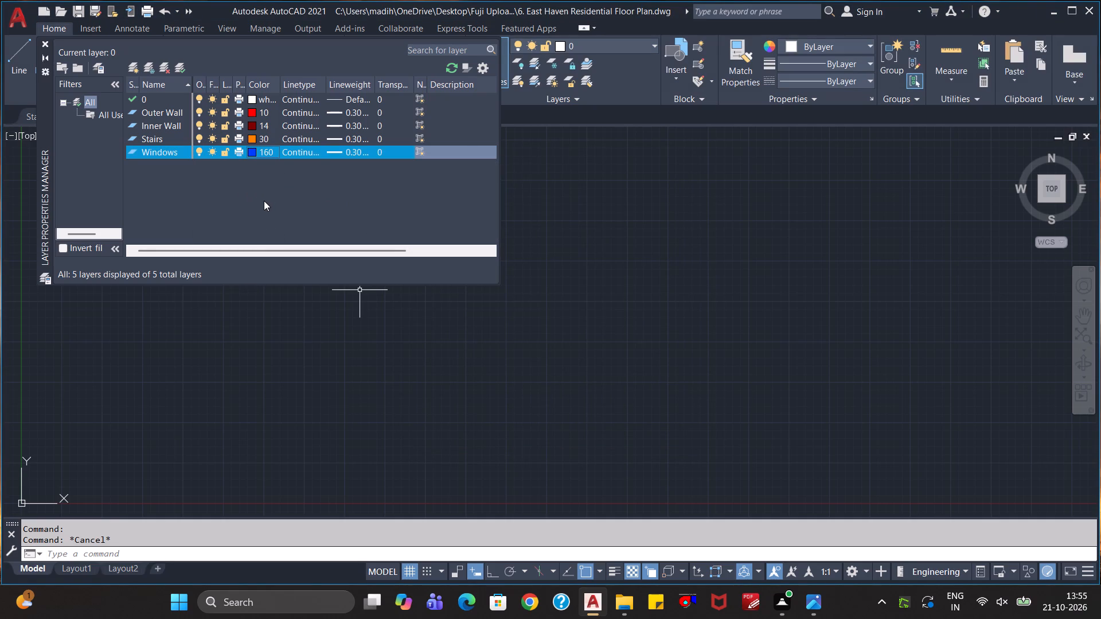
{"action": "key", "text": "Escape"}
{"action": "key", "text": "Escape"}
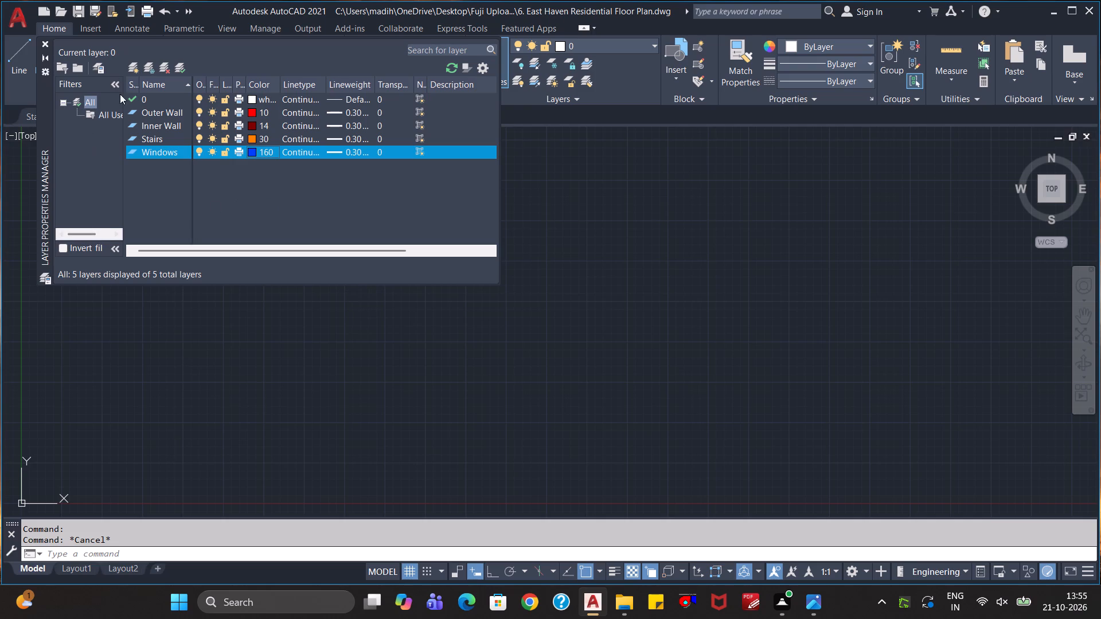
Create a new layer named Ventilators and set its color to light blue, index color 140.
{"action": "left_click", "coordinate": [130, 67]}
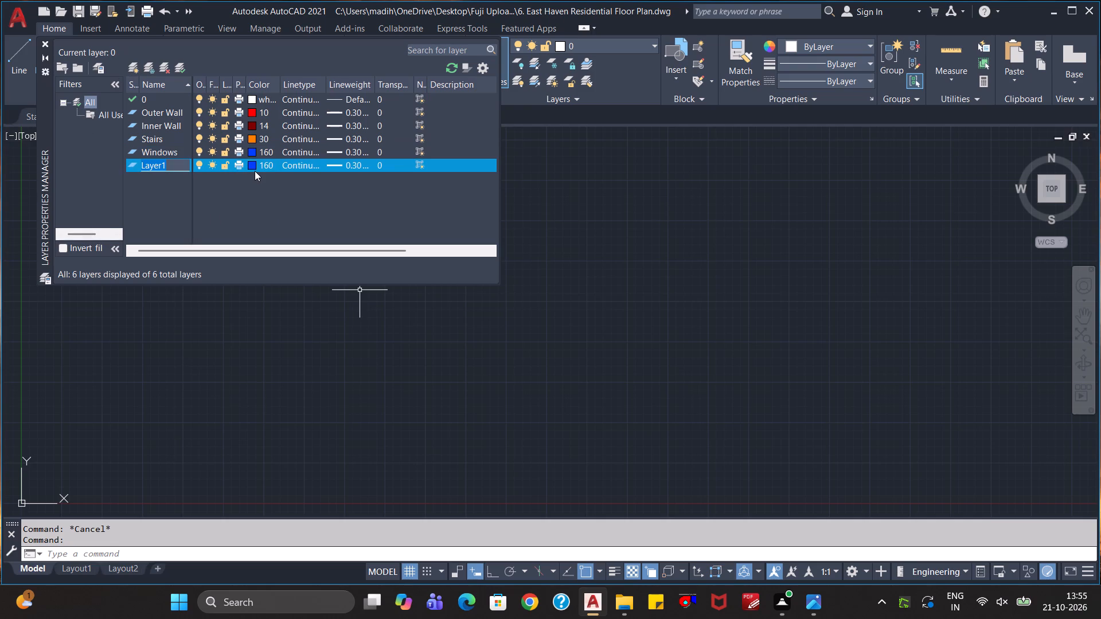
{"action": "type", "text": "Ventilato"}
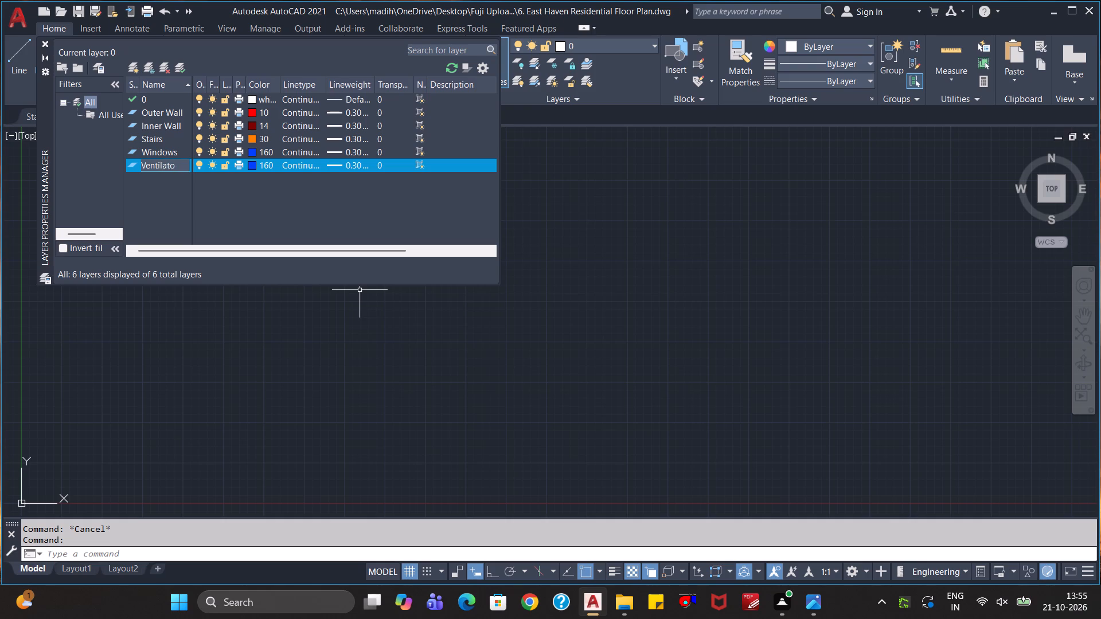
{"action": "key", "text": "r"}
{"action": "key", "text": "s"}
{"action": "key", "text": "Return"}
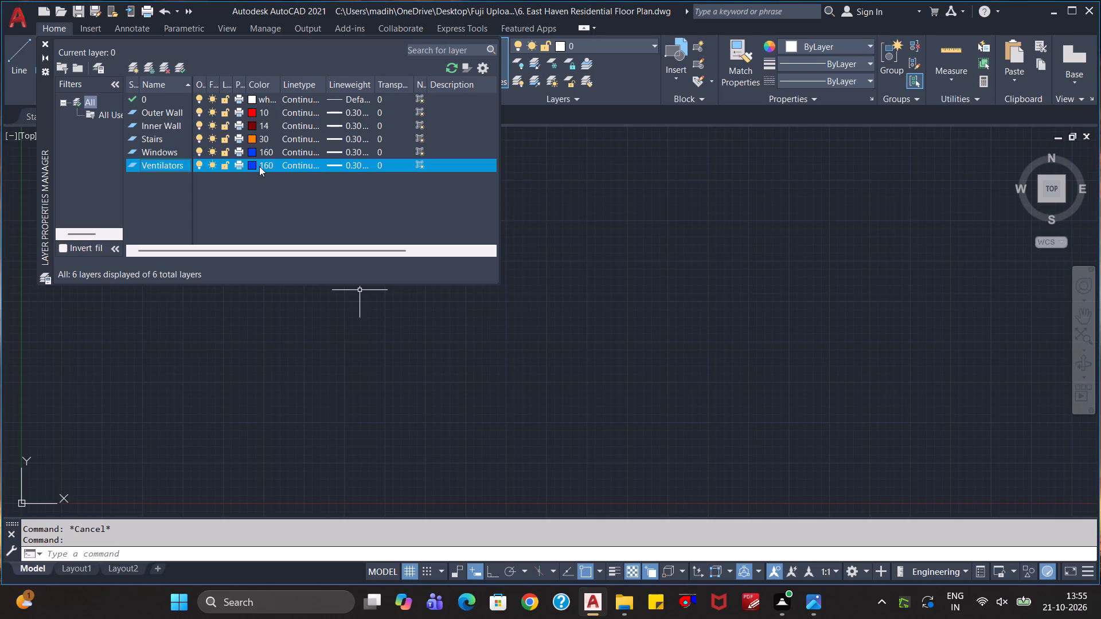
{"action": "left_click", "coordinate": [250, 166]}
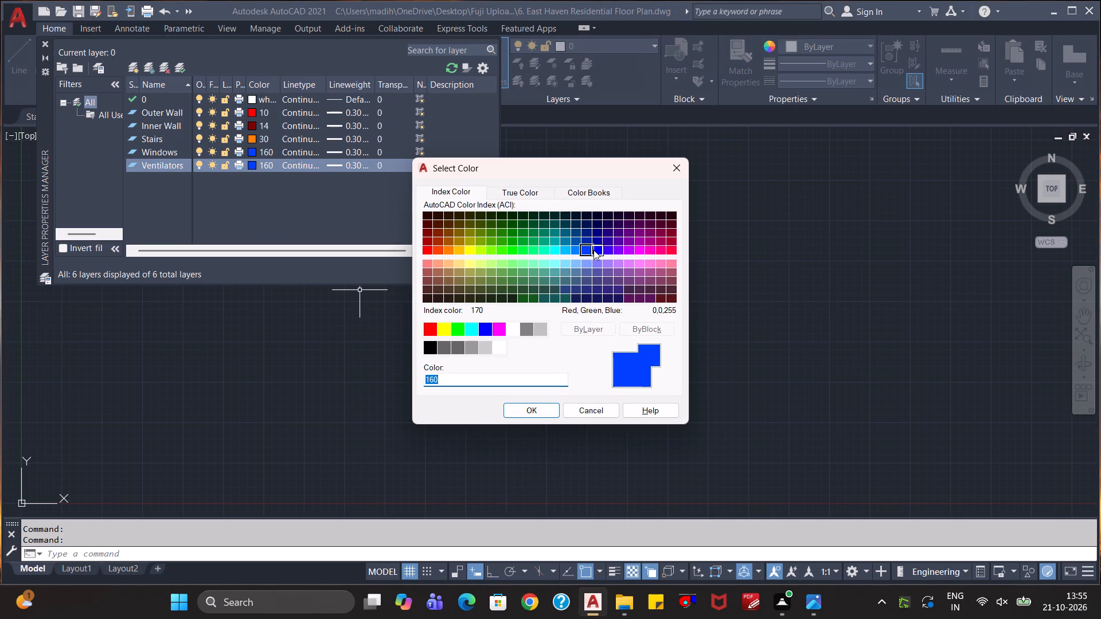
{"action": "left_click", "coordinate": [563, 252]}
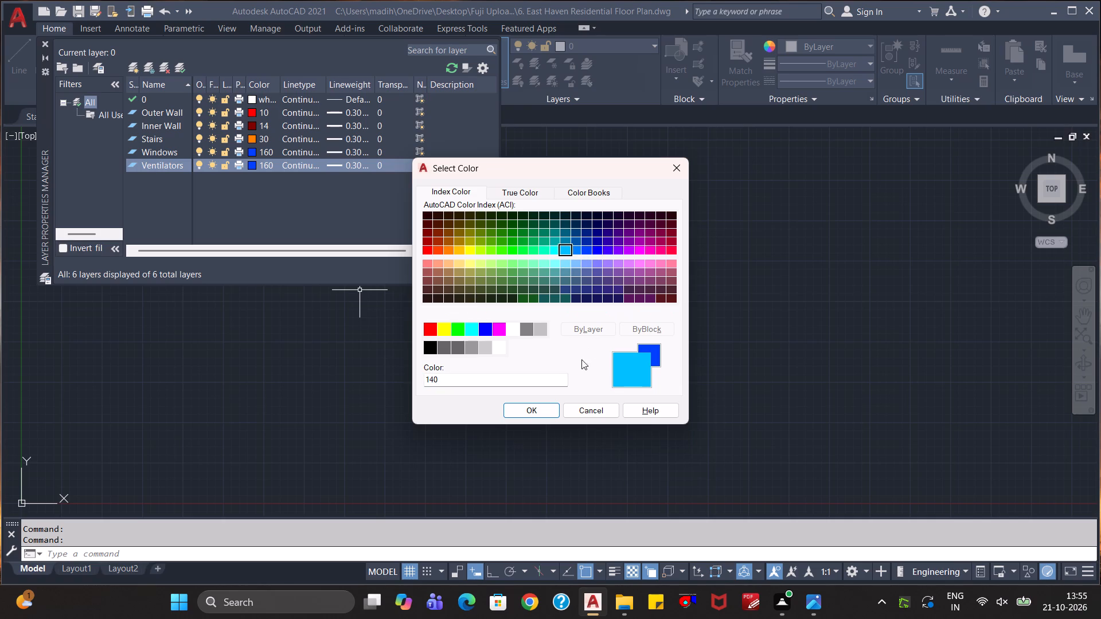
{"action": "left_click", "coordinate": [545, 407]}
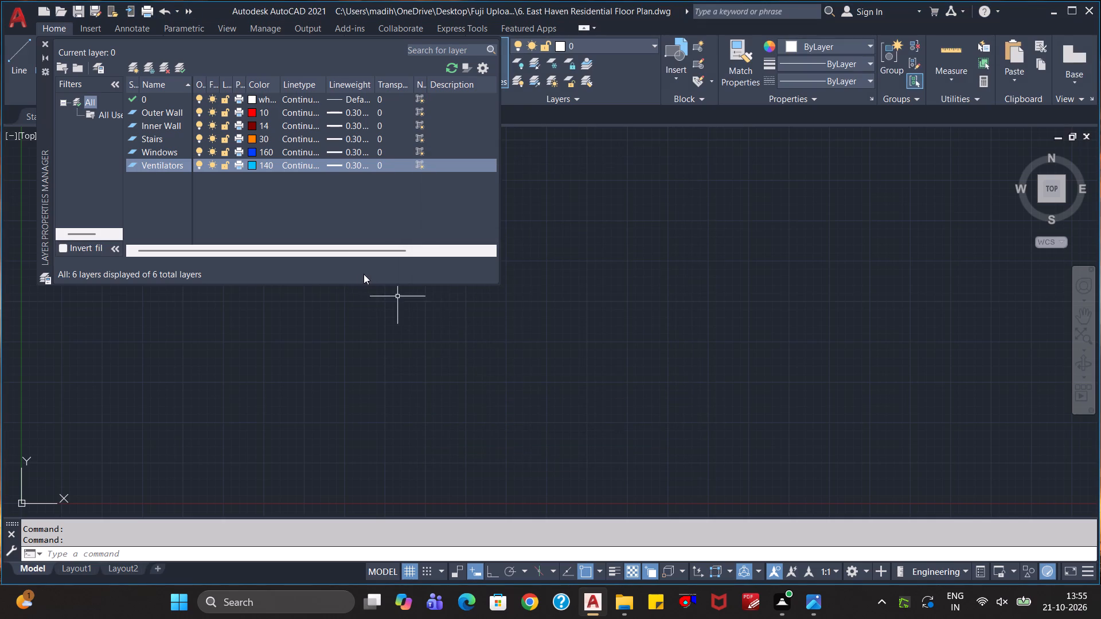
{"action": "left_click", "coordinate": [331, 210]}
{"action": "key", "text": "Escape"}
{"action": "key", "text": "Escape"}
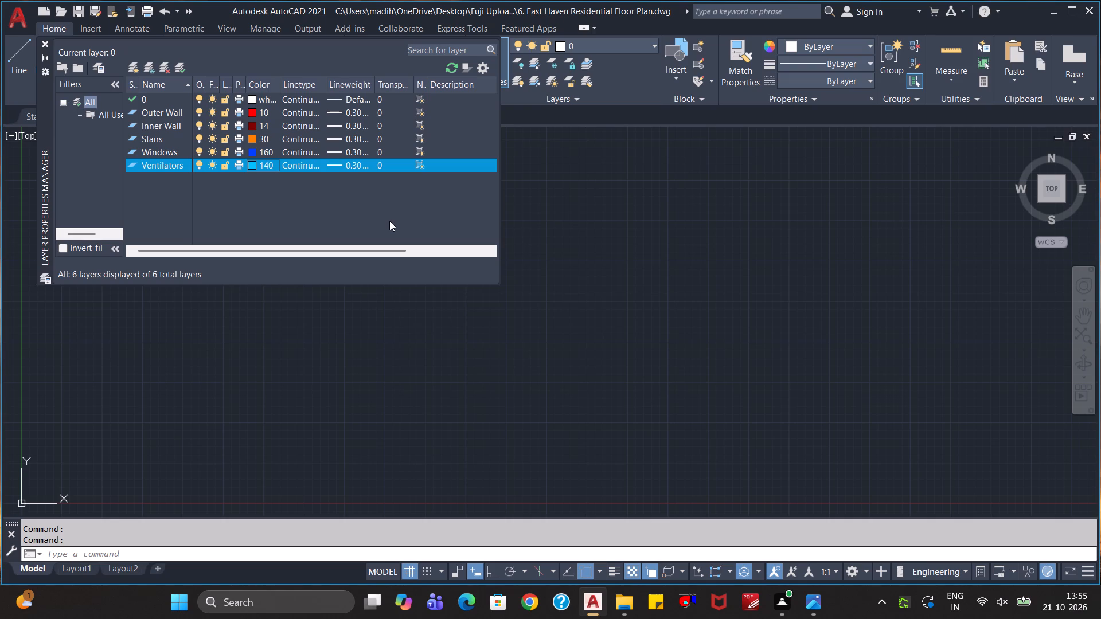
{"action": "left_click", "coordinate": [335, 209]}
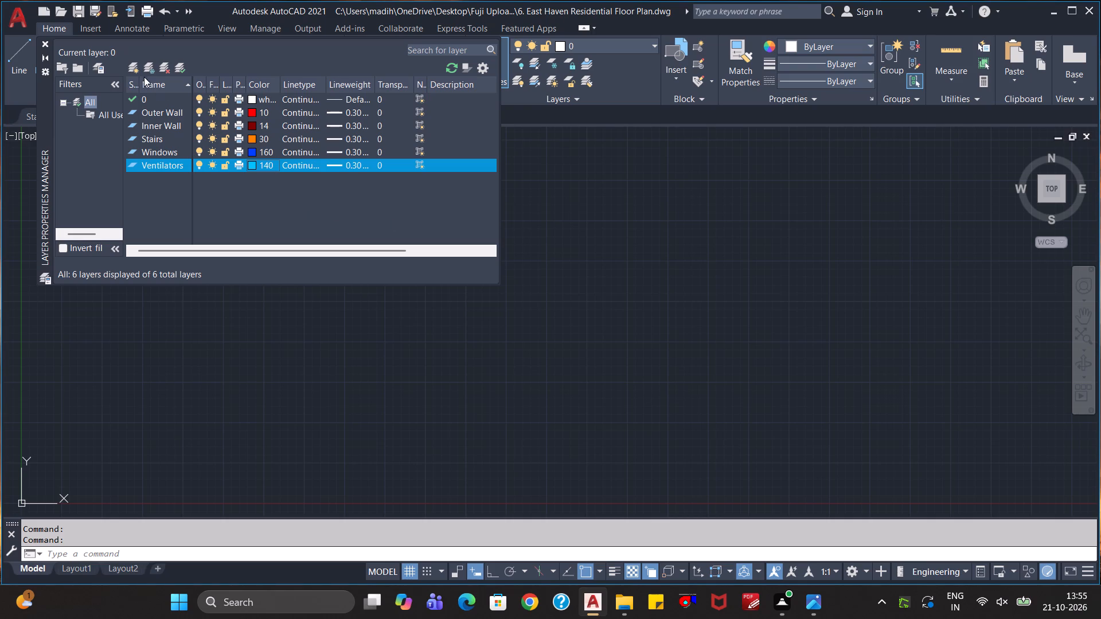
Create a new layer named Doors and set its color to very dark brown, index color 28.
{"action": "left_click", "coordinate": [137, 68]}
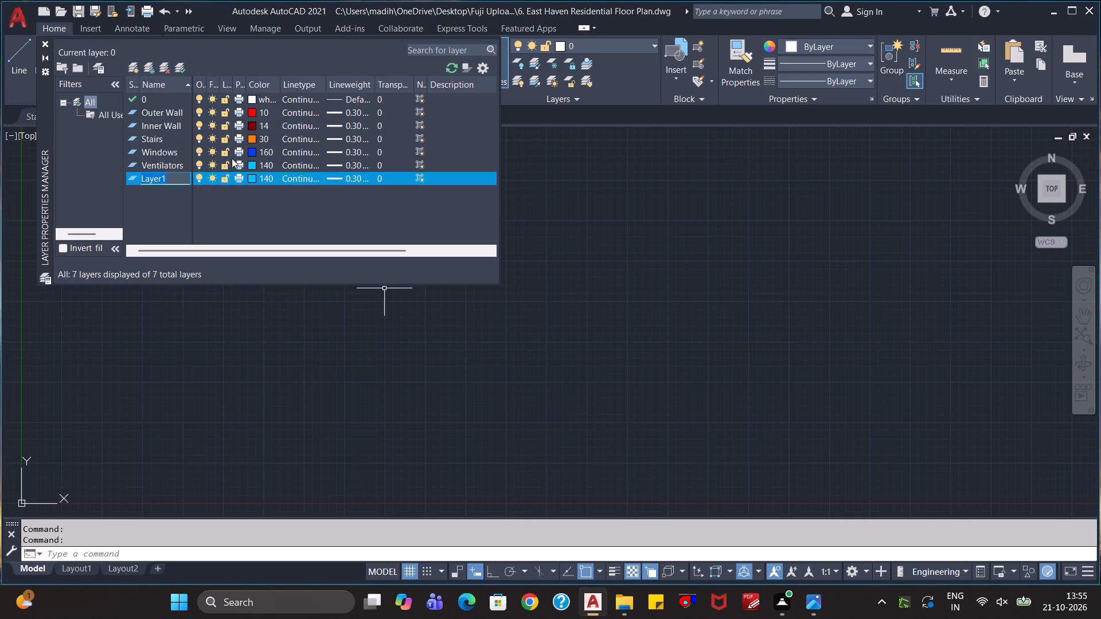
{"action": "key", "text": "shift+d"}
{"action": "type", "text": "oors"}
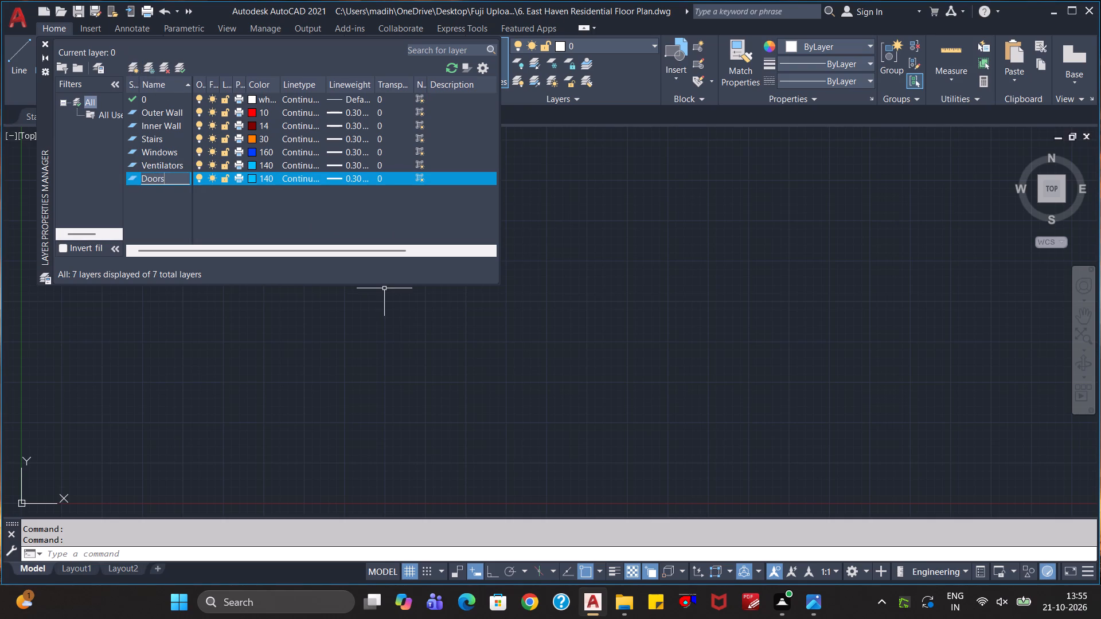
{"action": "key", "text": "Return"}
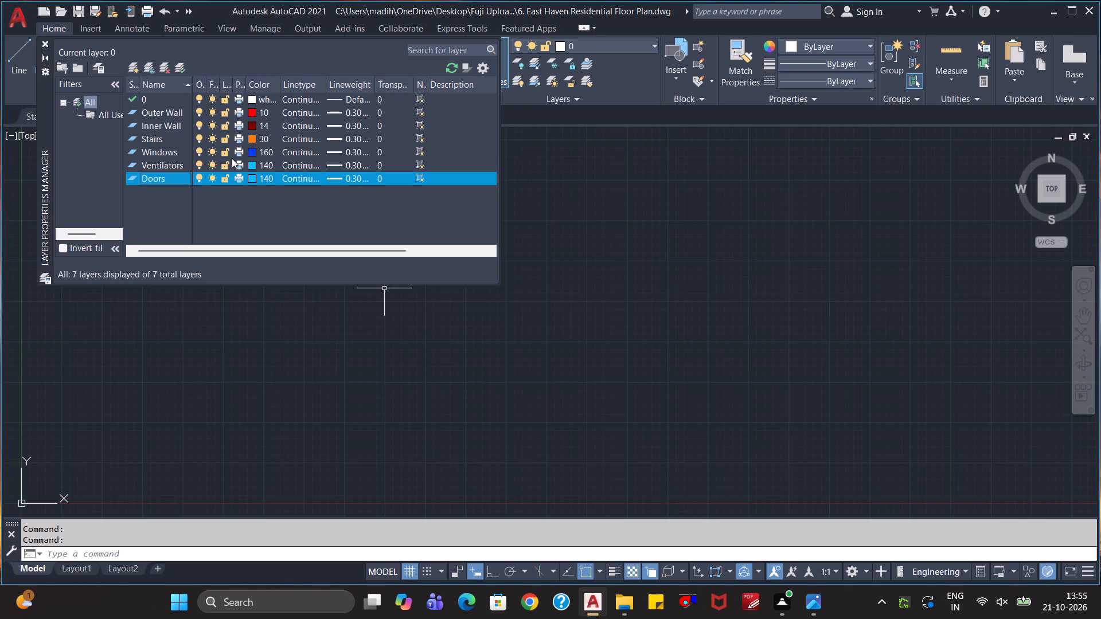
{"action": "left_click", "coordinate": [251, 179]}
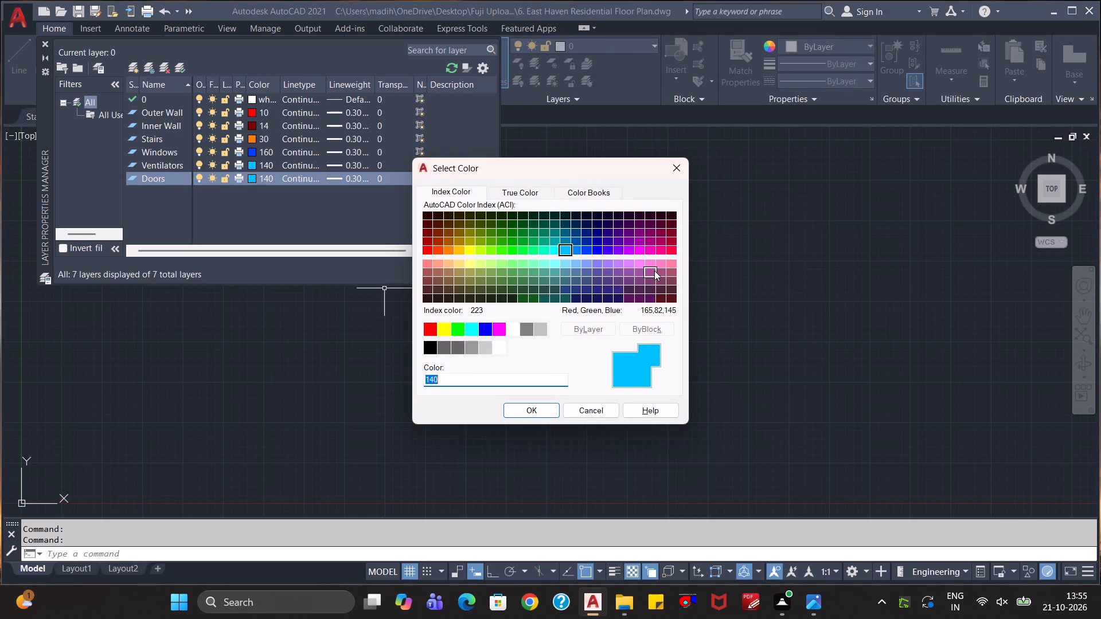
{"action": "left_click", "coordinate": [439, 214]}
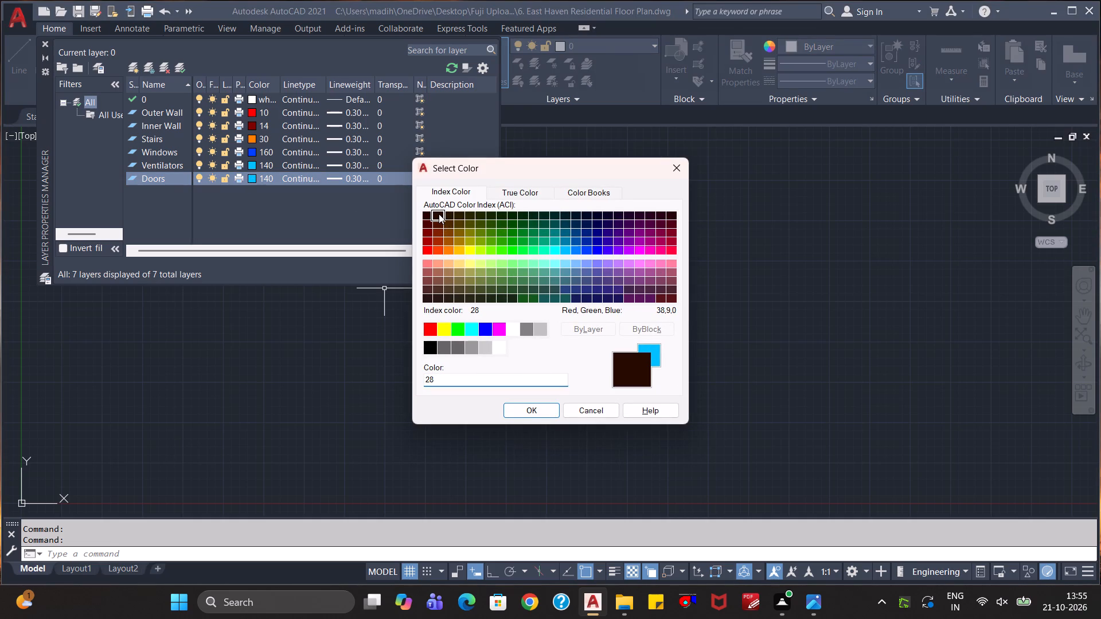
{"action": "left_click", "coordinate": [538, 411]}
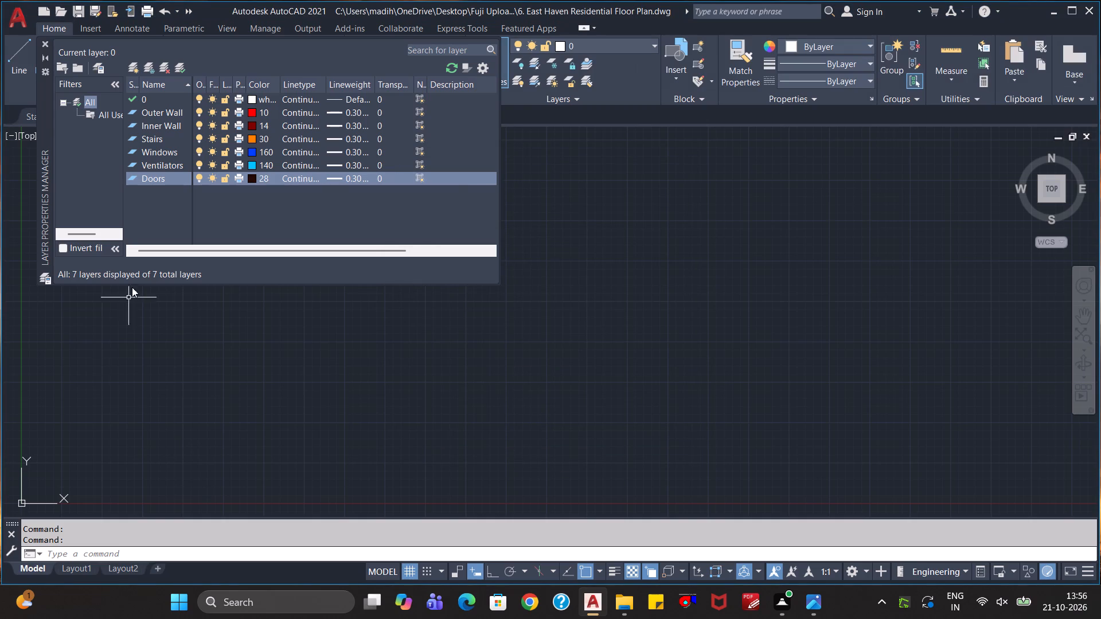
{"action": "left_click", "coordinate": [217, 201]}
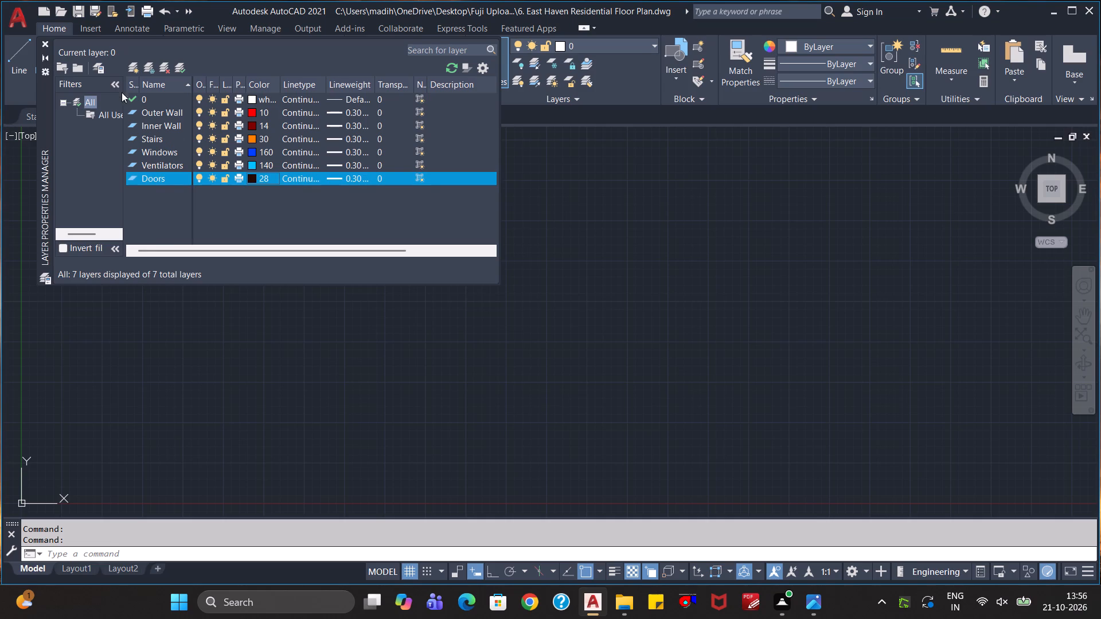
Create a new layer named Kitchen Appliances and set its color to light red, index color 11.
{"action": "left_click", "coordinate": [134, 66]}
{"action": "type", "text": "Kk"}
{"action": "key", "text": "BackSpace"}
{"action": "type", "text": "itchen Appliances"}
{"action": "key", "text": "Return"}
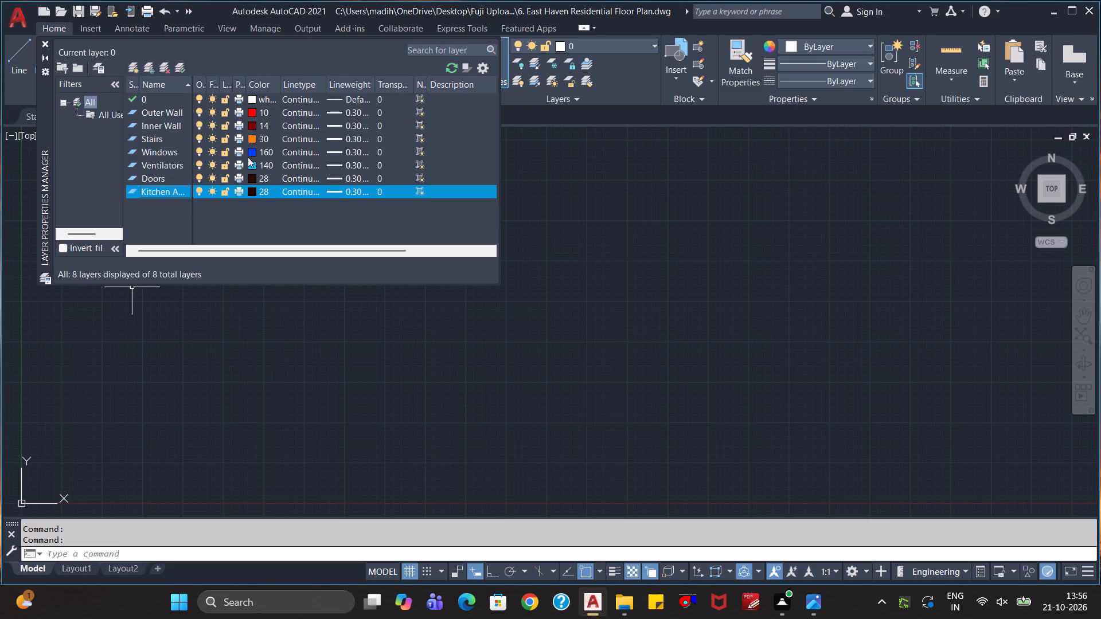
{"action": "left_click", "coordinate": [254, 187]}
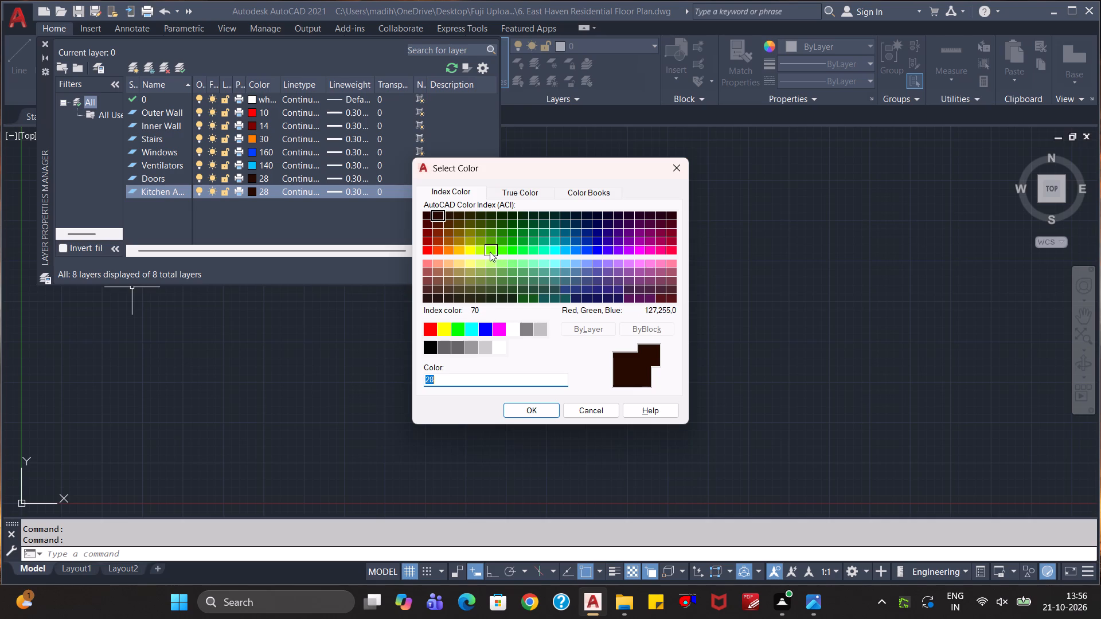
{"action": "left_click", "coordinate": [426, 264]}
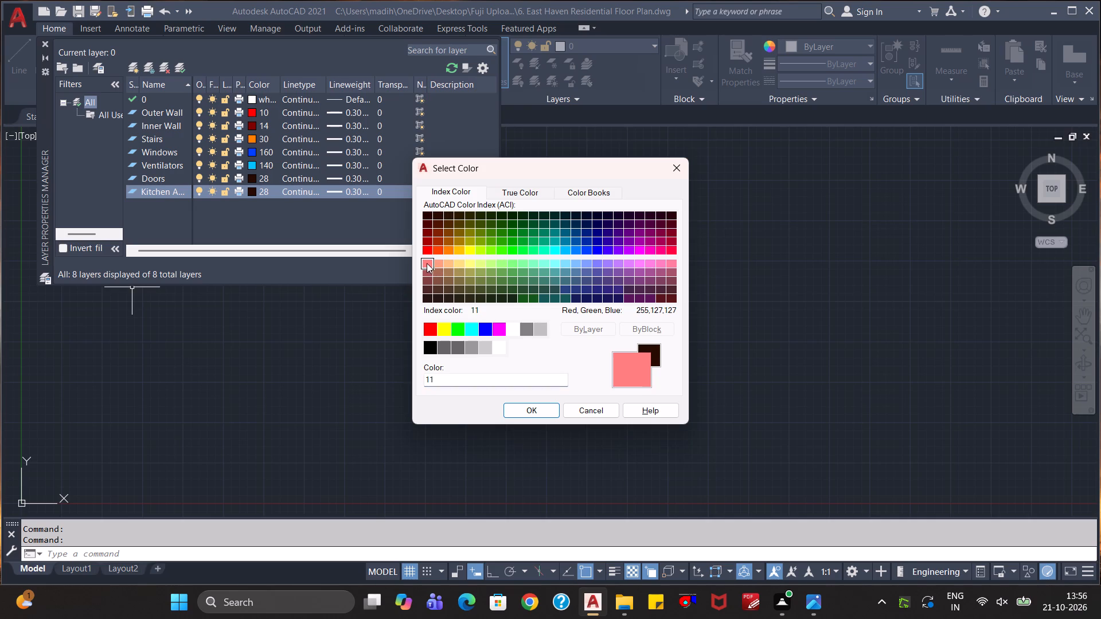
{"action": "left_click", "coordinate": [544, 406]}
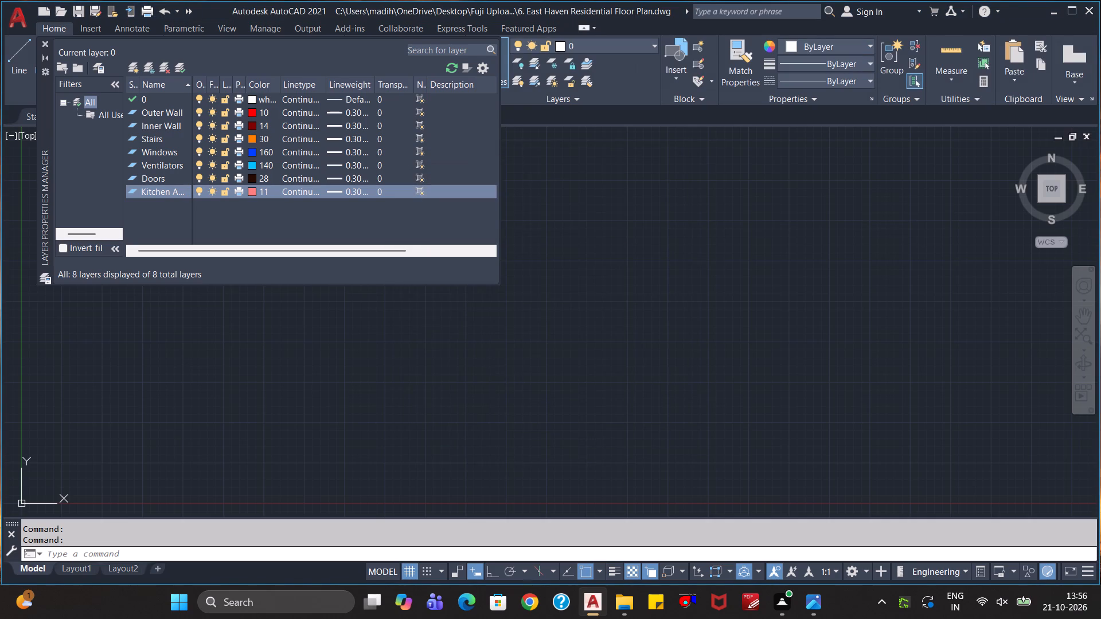
{"action": "left_click", "coordinate": [265, 215]}
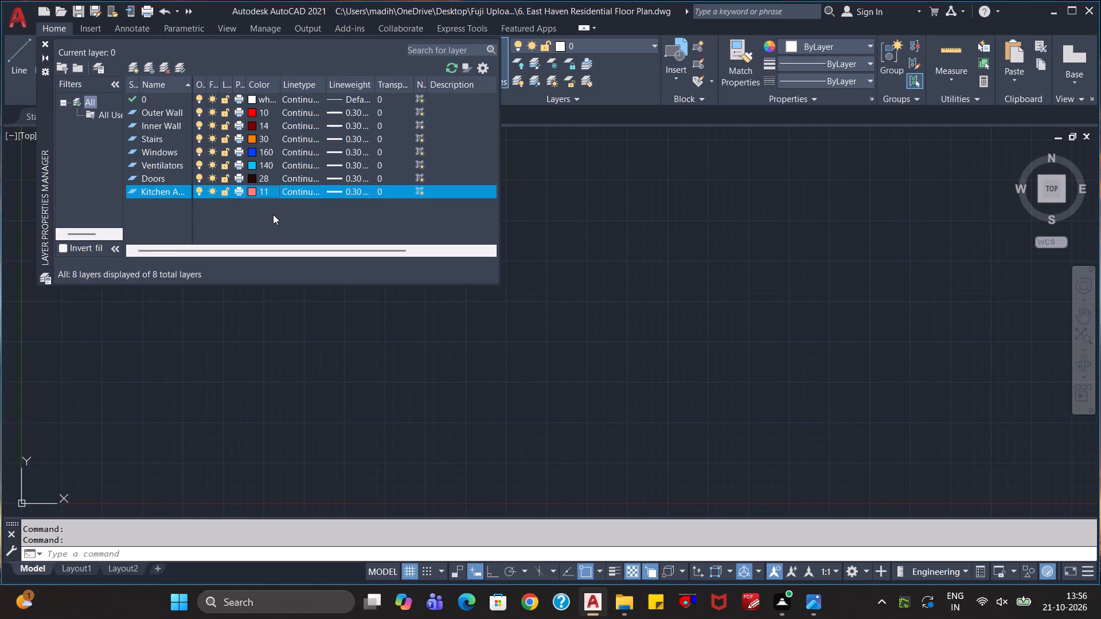
{"action": "left_click", "coordinate": [273, 214]}
Create a new layer named Toilet and set its color to dark purple, index color 204.
{"action": "left_click", "coordinate": [138, 70]}
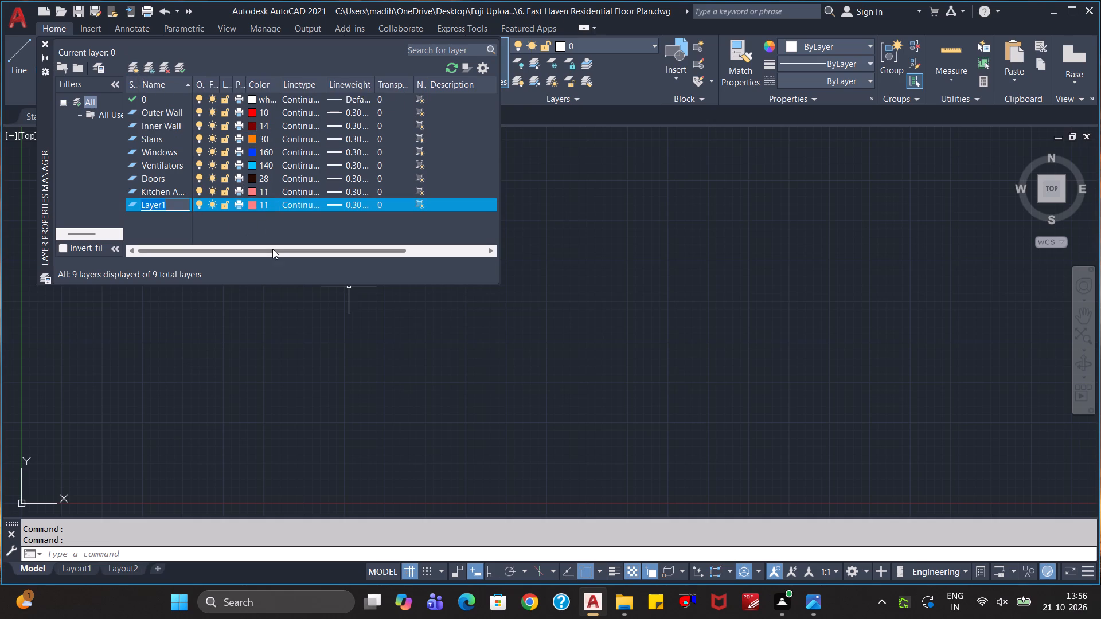
{"action": "type", "text": "Toilet"}
{"action": "key", "text": "Return"}
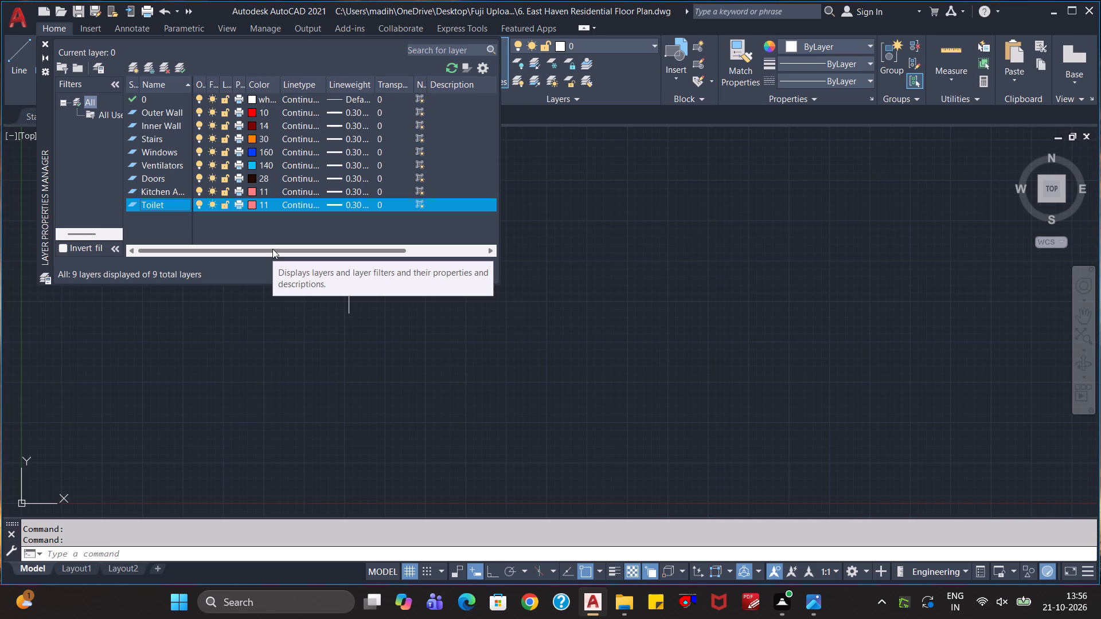
{"action": "left_click", "coordinate": [256, 203]}
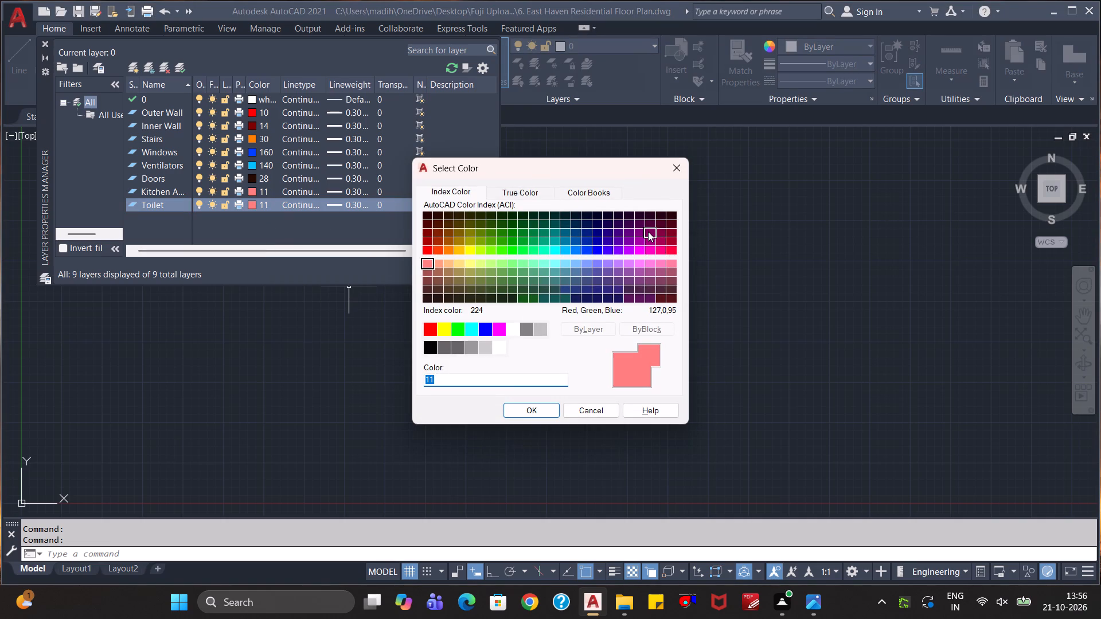
{"action": "left_click", "coordinate": [628, 232]}
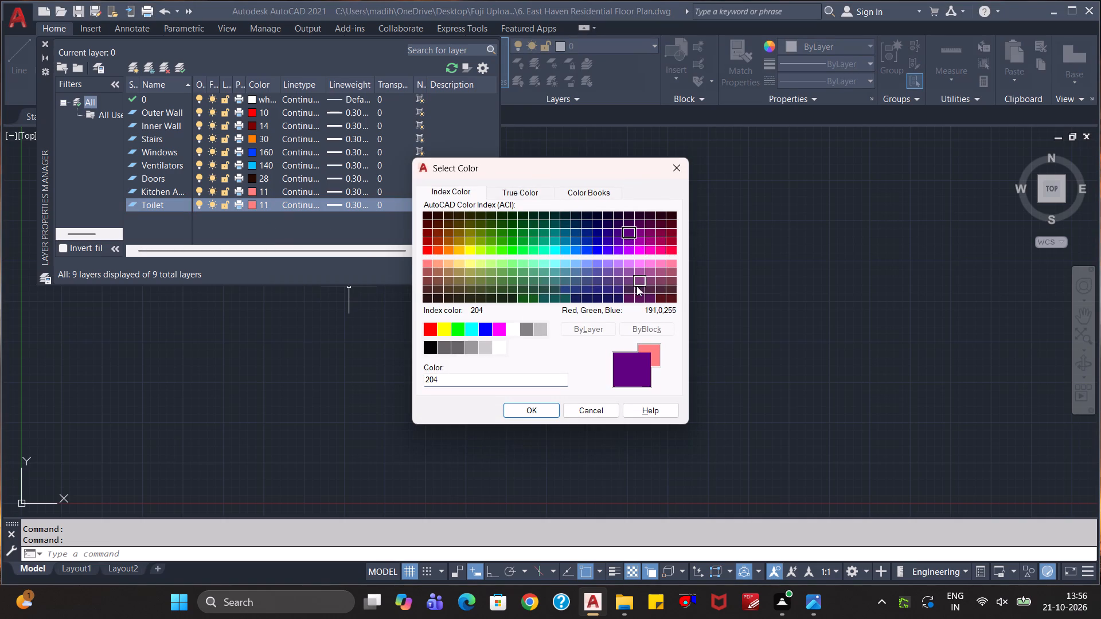
{"action": "left_click", "coordinate": [545, 410]}
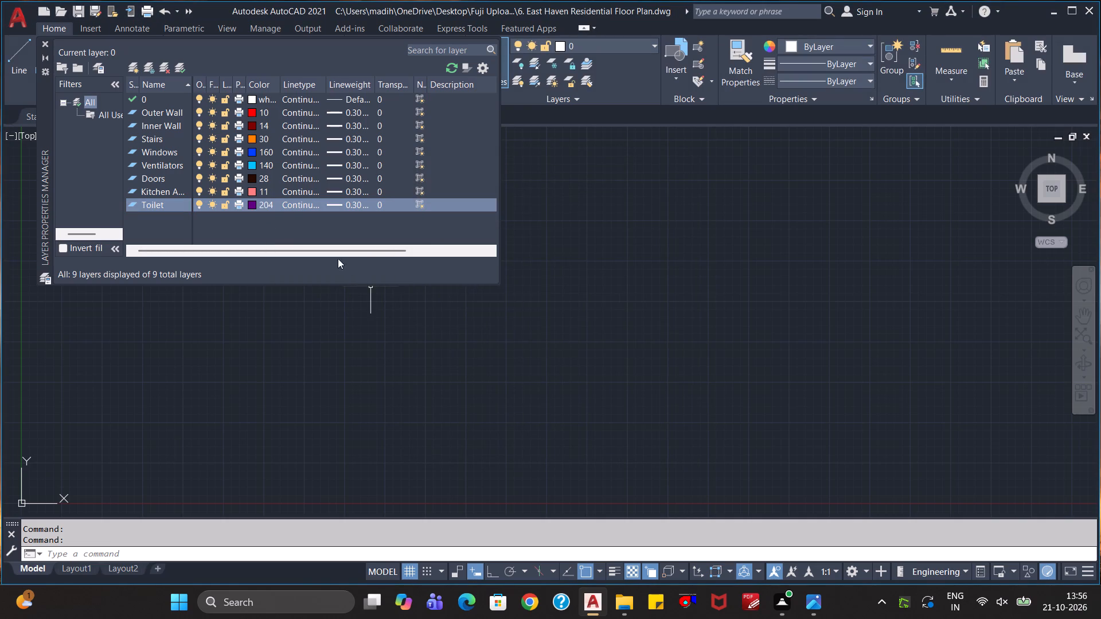
{"action": "left_click", "coordinate": [333, 229]}
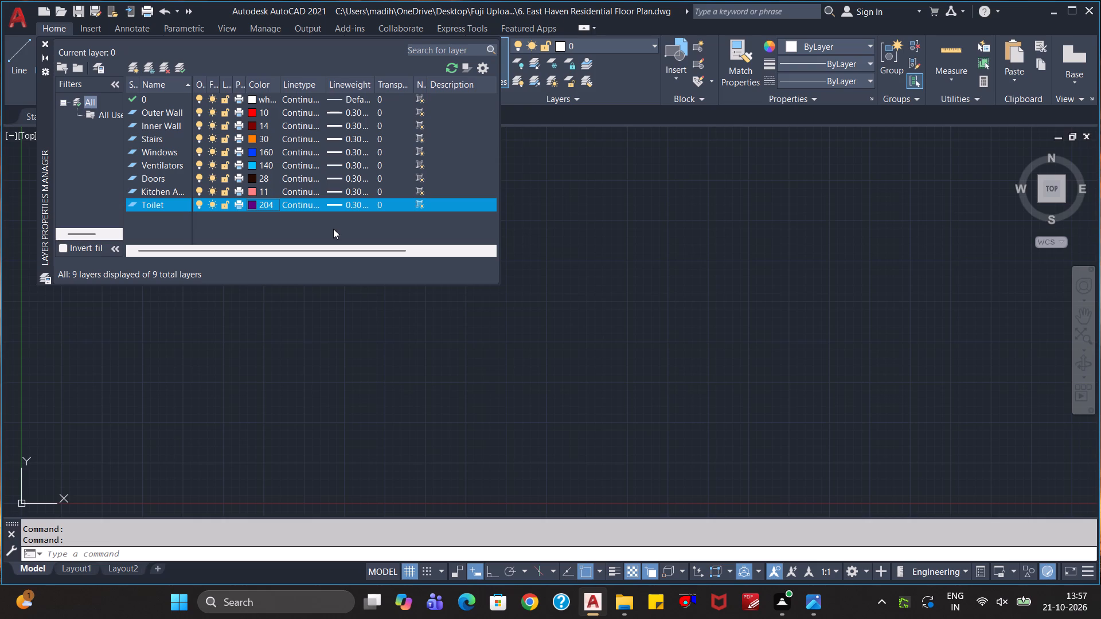
Create a new layer named Furniture, set its color to green, index color 90, and close the layer manager.
{"action": "left_click", "coordinate": [136, 68]}
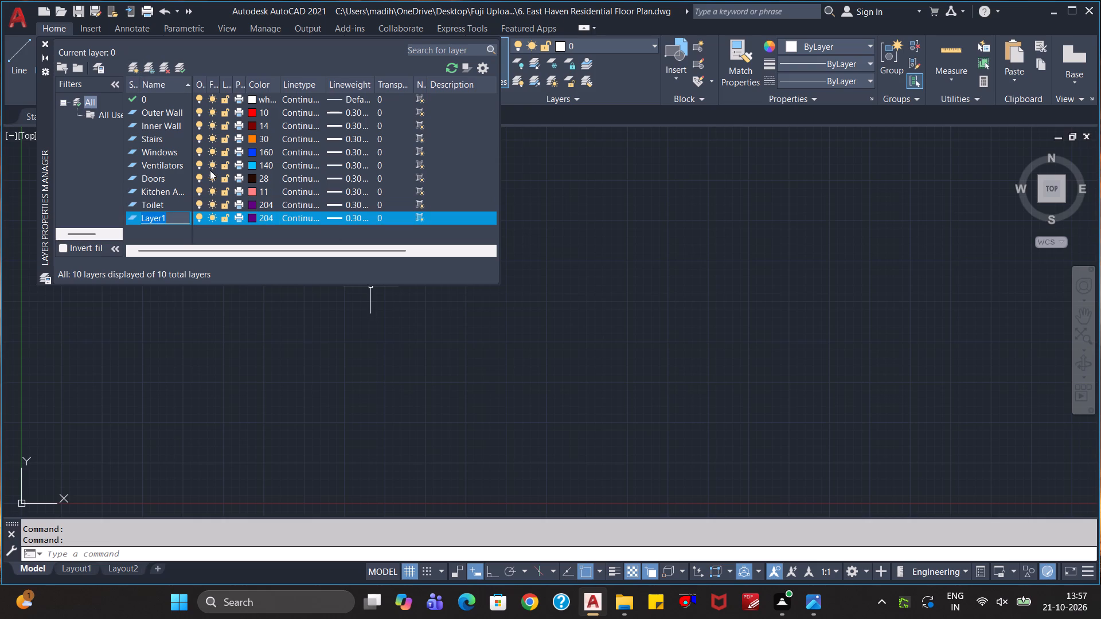
{"action": "type", "text": "Furniture"}
{"action": "key", "text": "Return"}
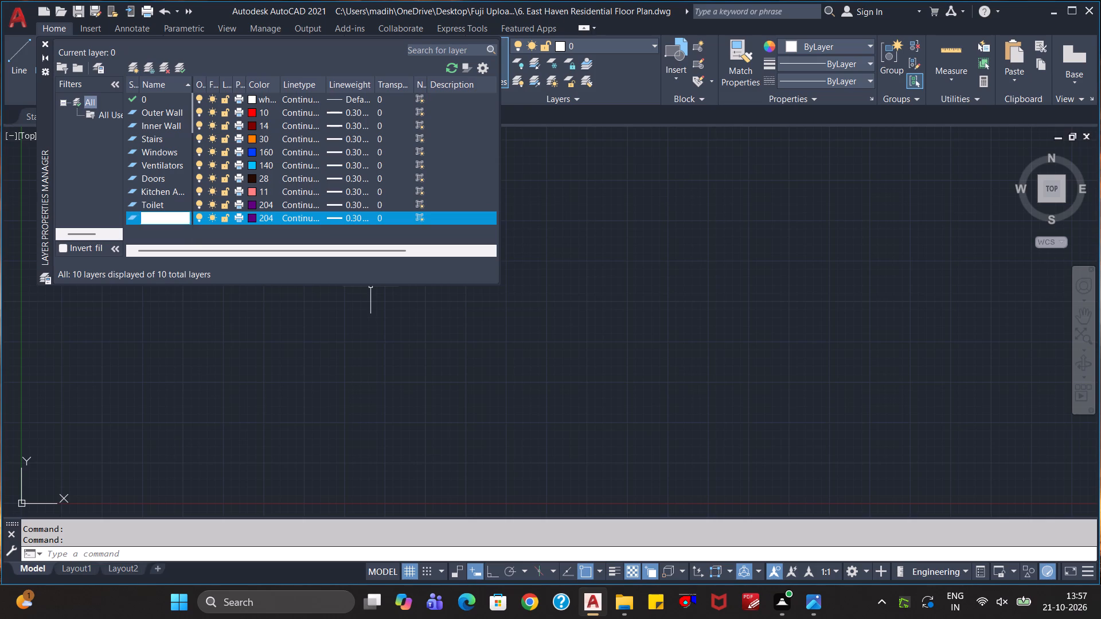
{"action": "left_click", "coordinate": [250, 215]}
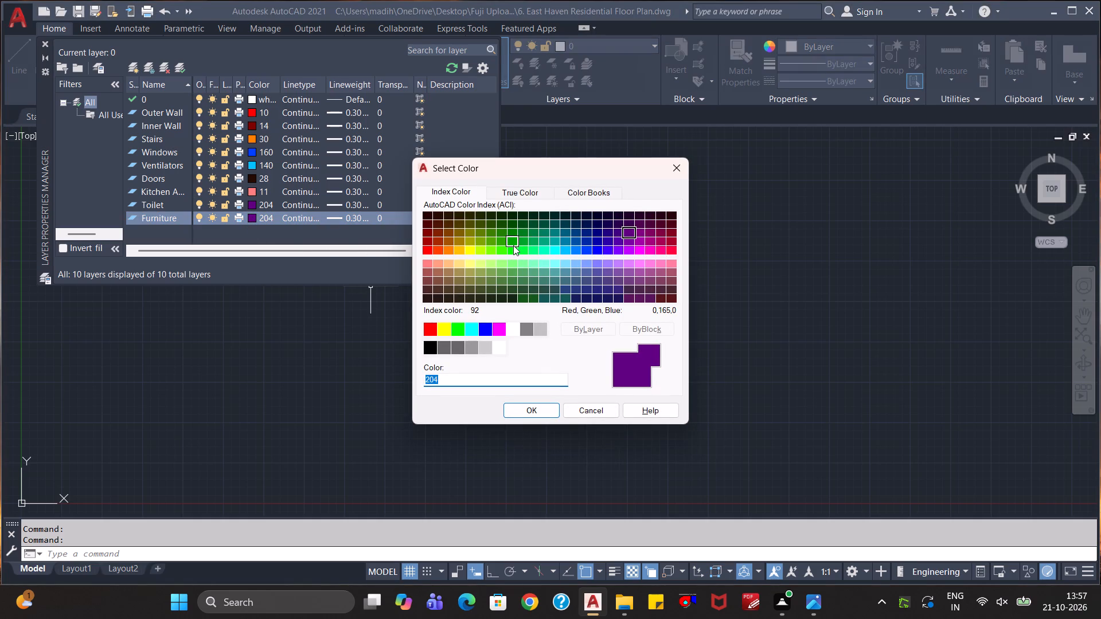
{"action": "left_click", "coordinate": [515, 249]}
{"action": "left_click", "coordinate": [546, 411]}
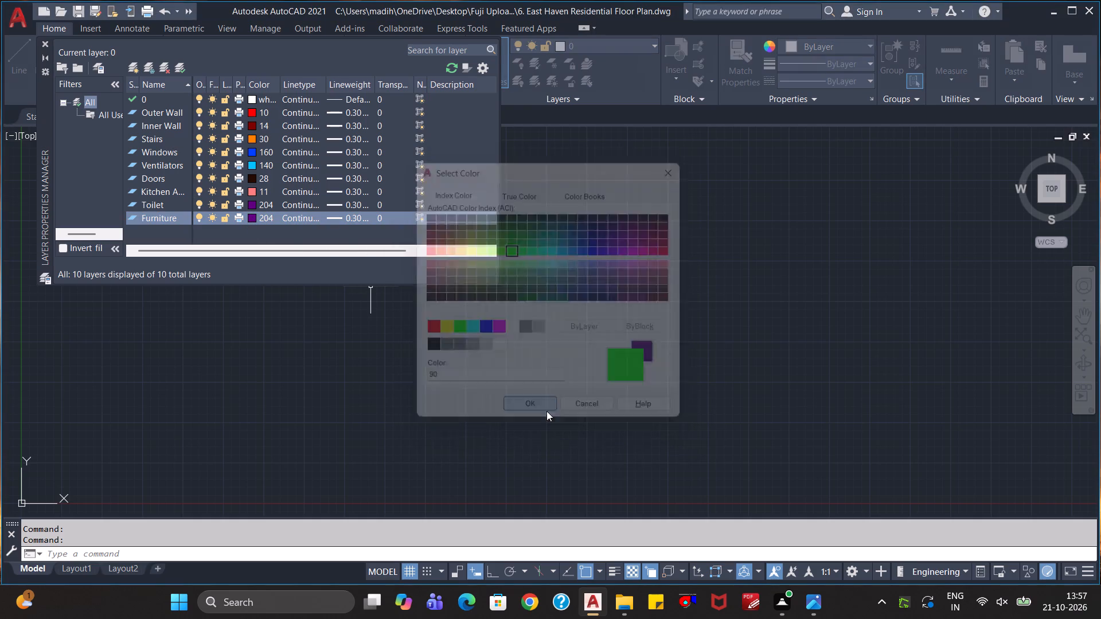
{"action": "left_click", "coordinate": [339, 235]}
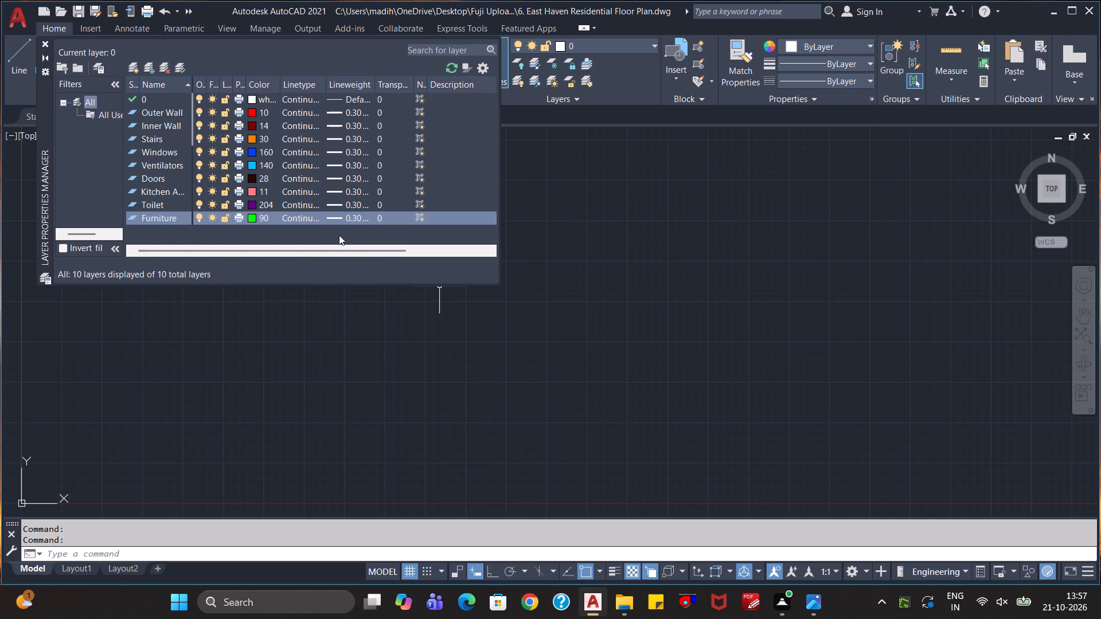
{"action": "left_click", "coordinate": [338, 236]}
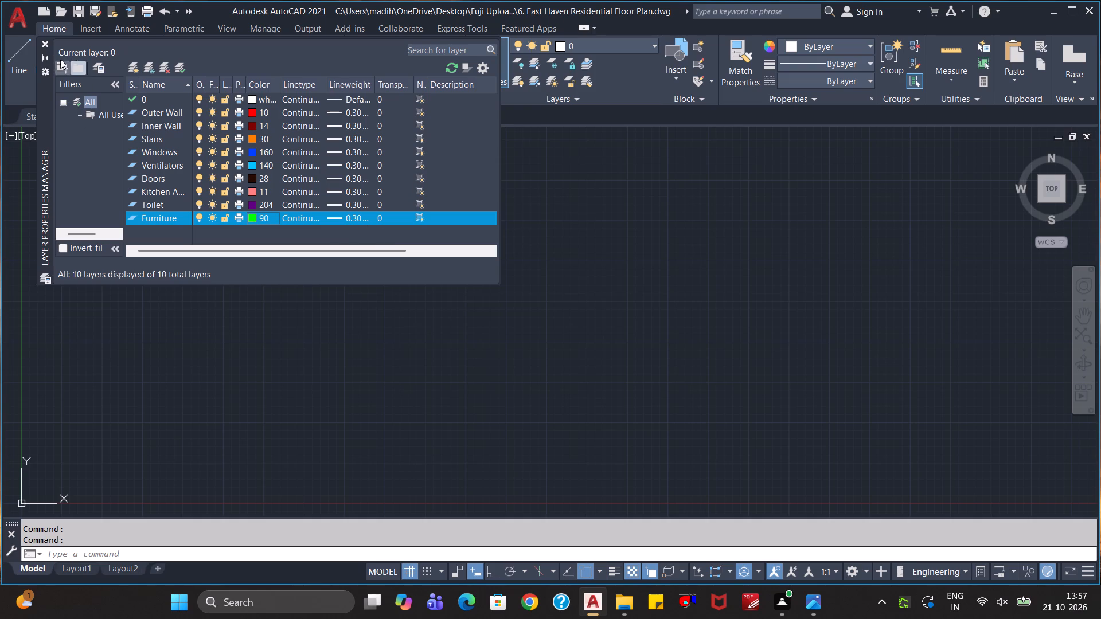
{"action": "left_click", "coordinate": [177, 96]}
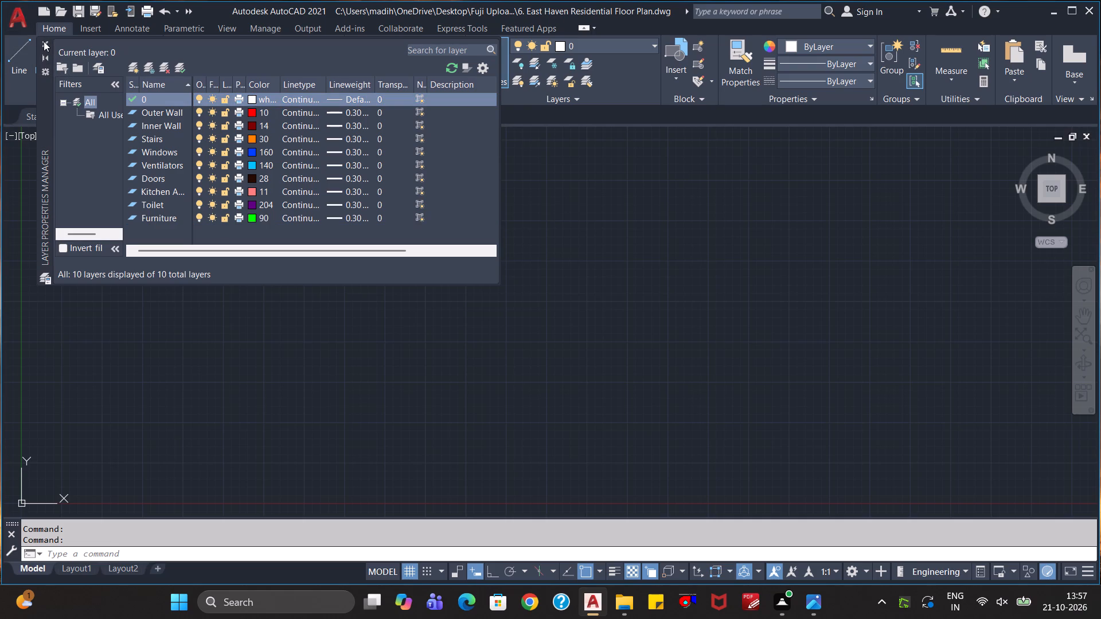
{"action": "left_click", "coordinate": [44, 41]}
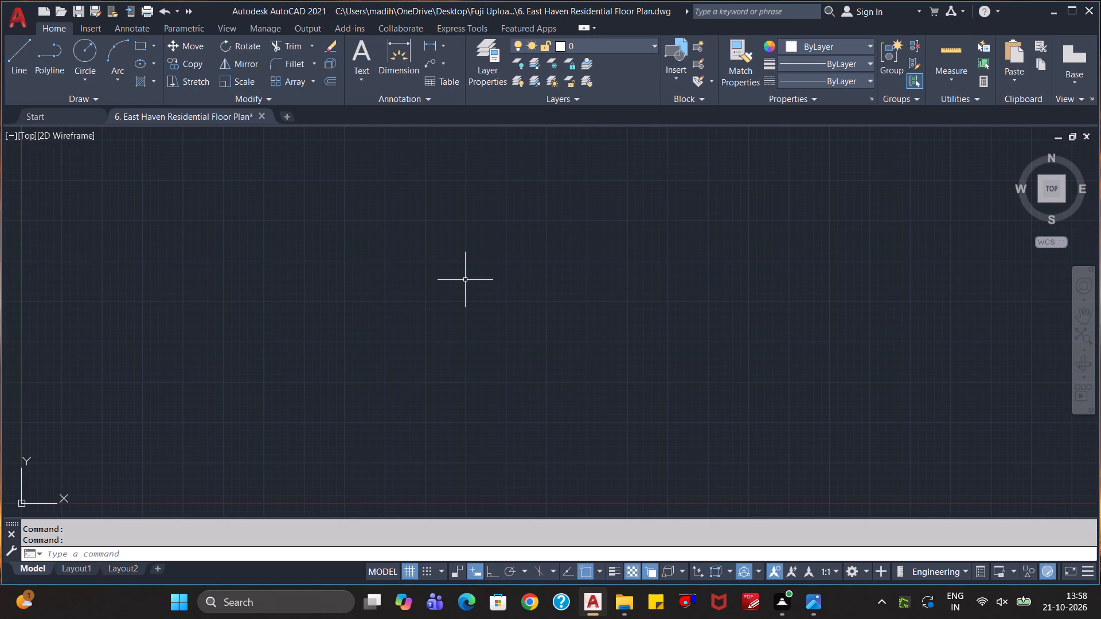
Review the drawing units and the Standard dimension style settings without changing them.
{"action": "type", "text": "un"}
{"action": "key", "text": "Return"}
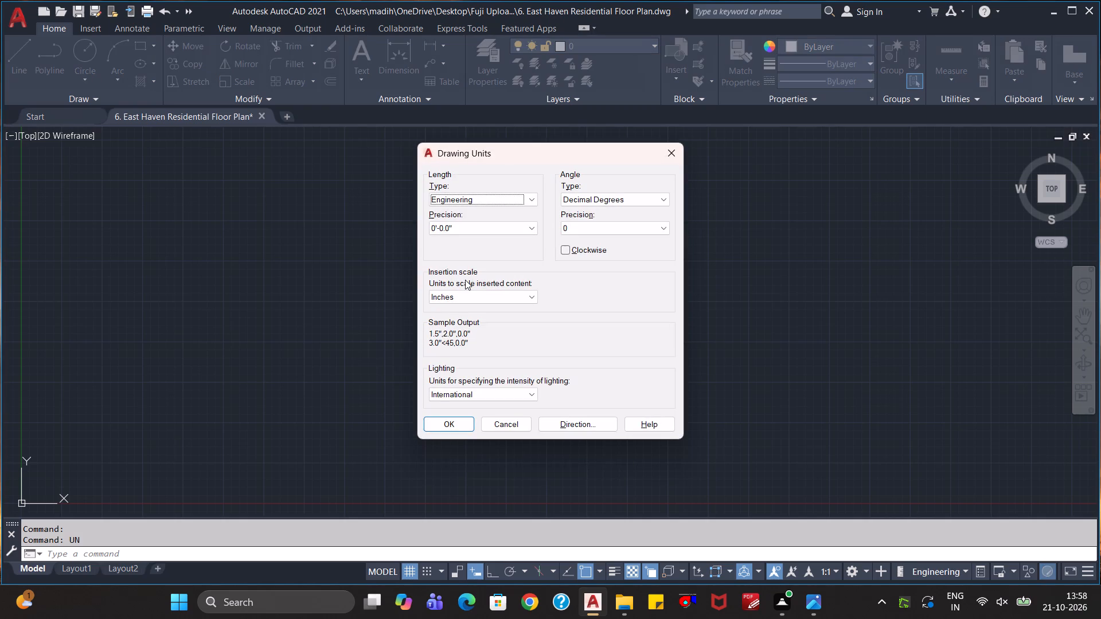
{"action": "left_click", "coordinate": [514, 421]}
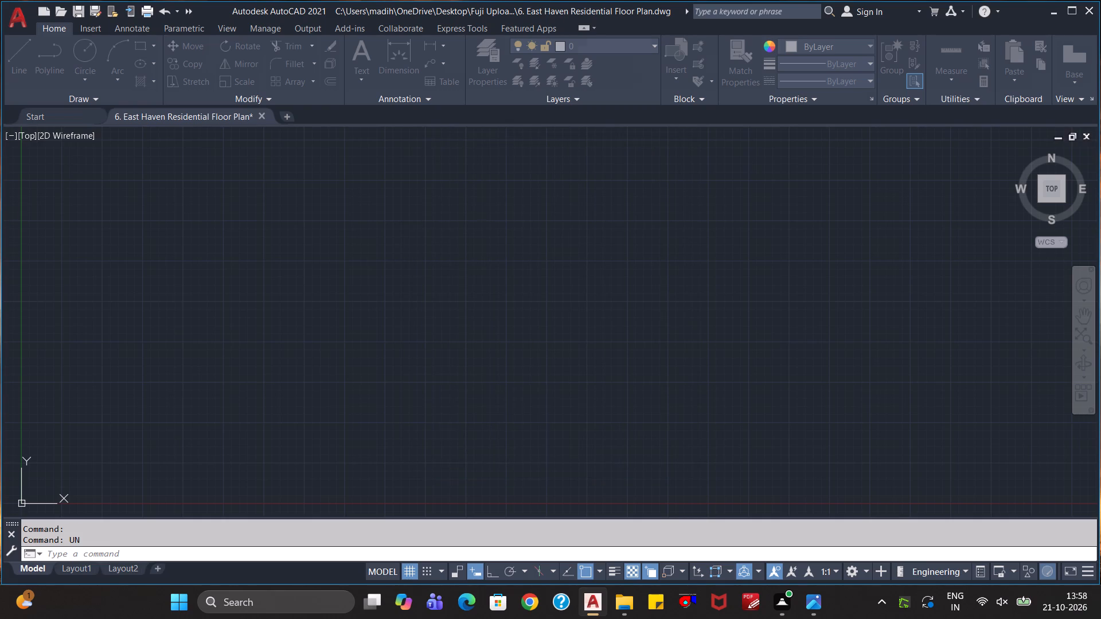
{"action": "key", "text": "d"}
{"action": "key", "text": "Return"}
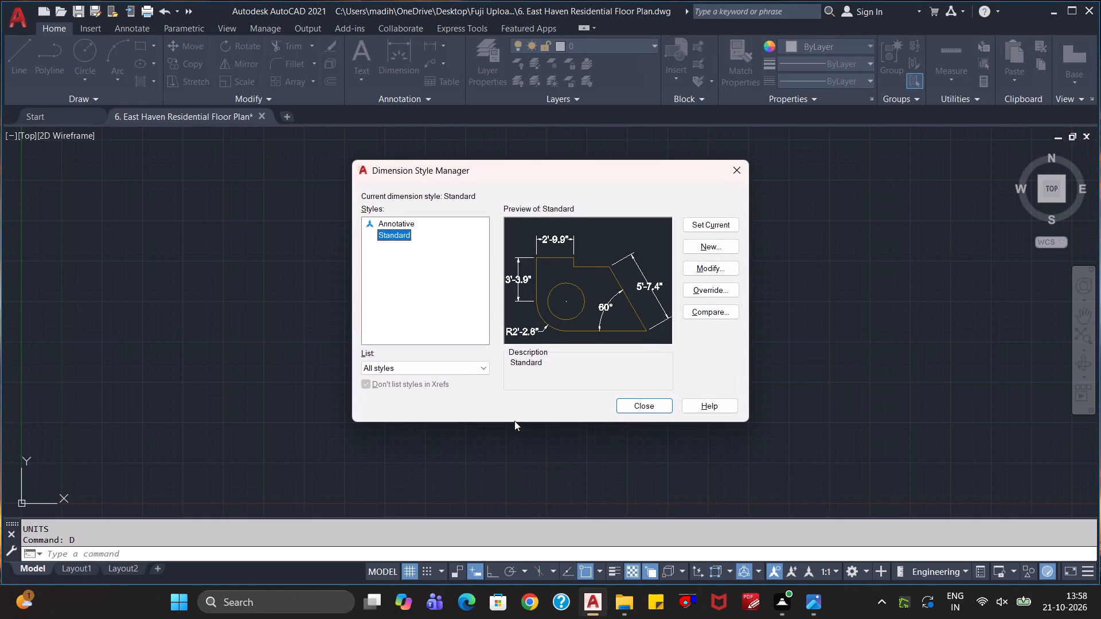
{"action": "left_click", "coordinate": [701, 268]}
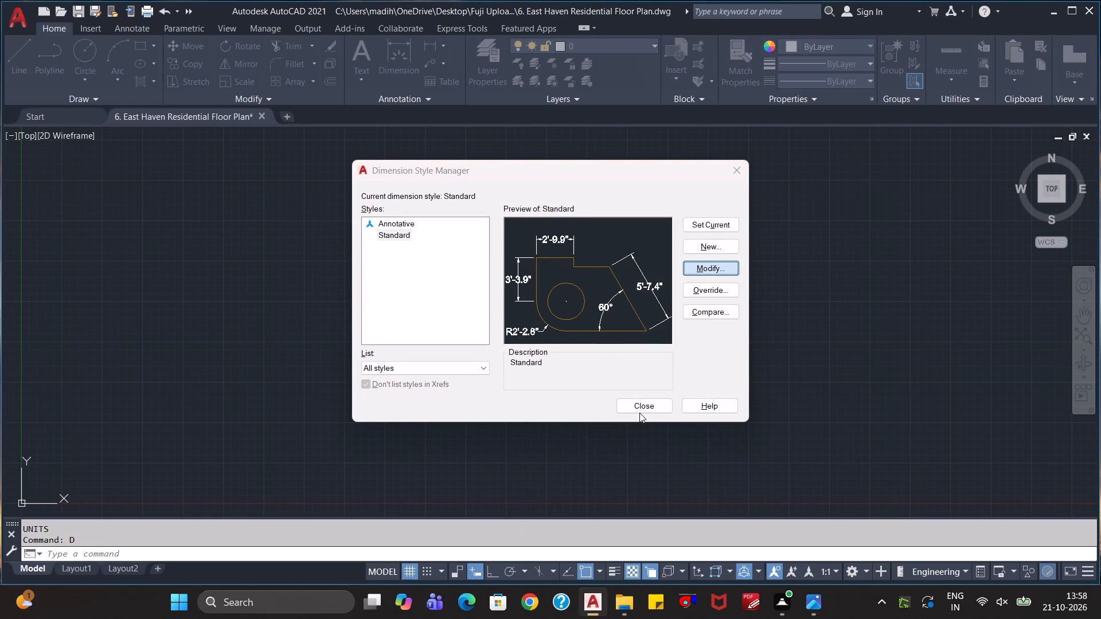
{"action": "left_click", "coordinate": [649, 461]}
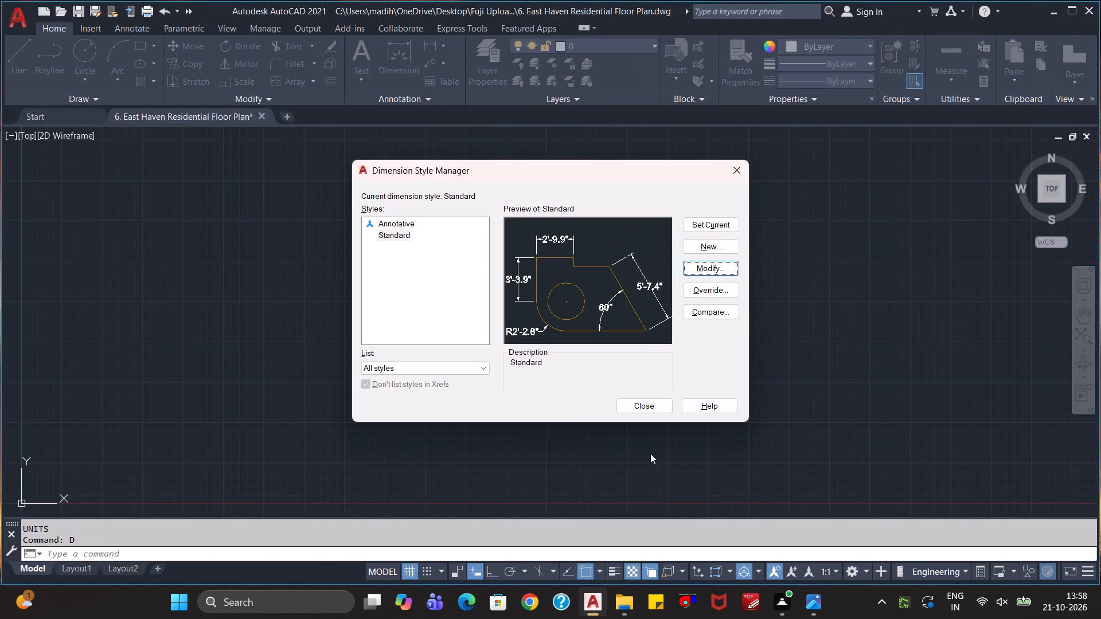
{"action": "left_click", "coordinate": [662, 408]}
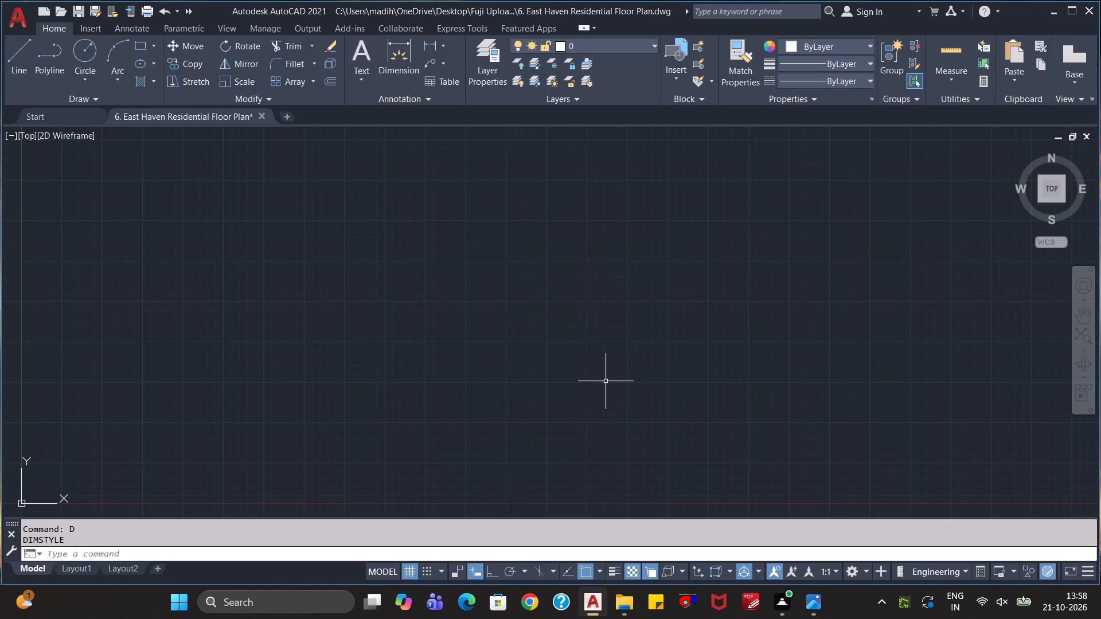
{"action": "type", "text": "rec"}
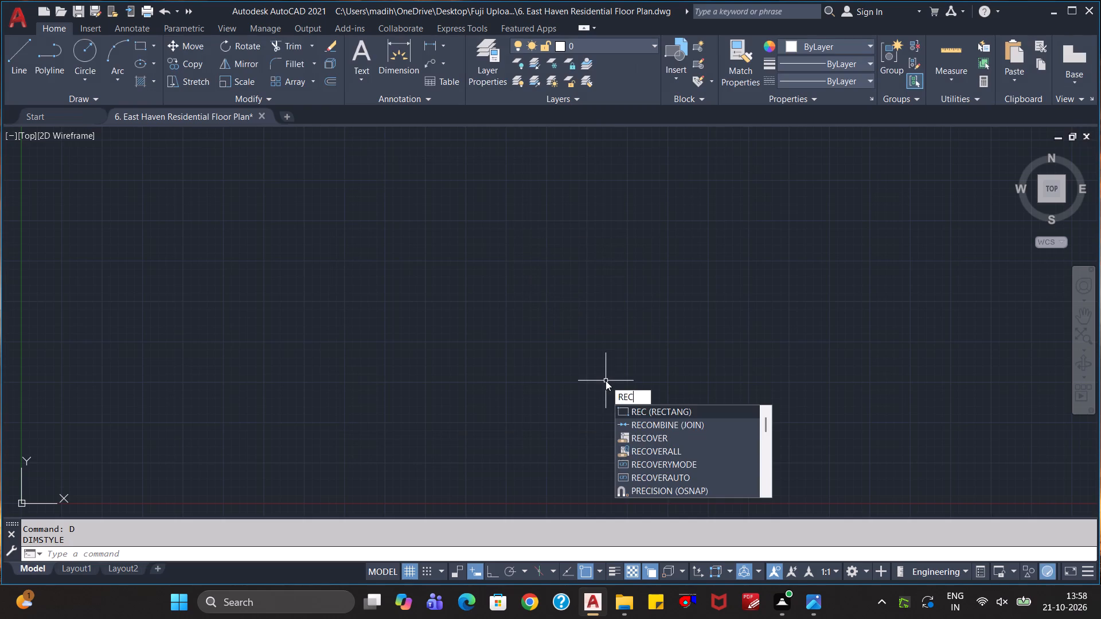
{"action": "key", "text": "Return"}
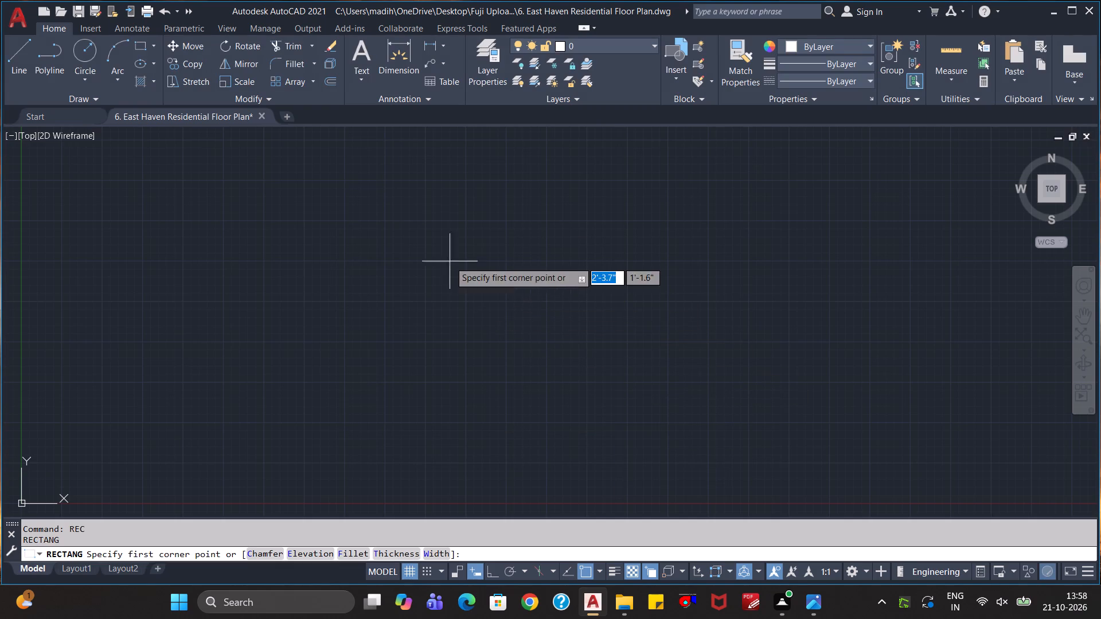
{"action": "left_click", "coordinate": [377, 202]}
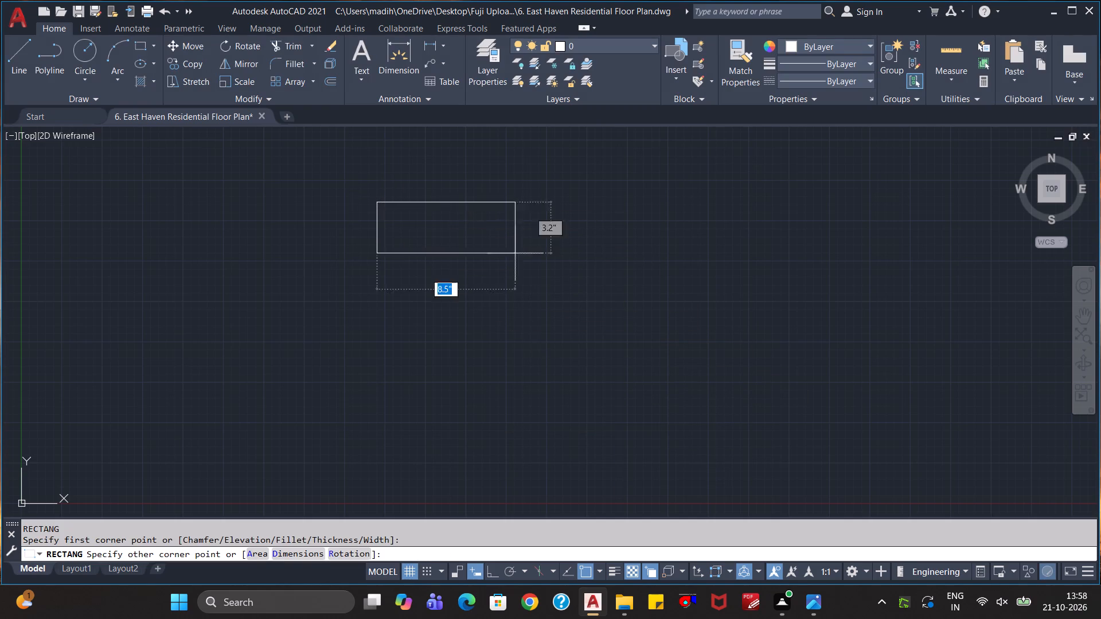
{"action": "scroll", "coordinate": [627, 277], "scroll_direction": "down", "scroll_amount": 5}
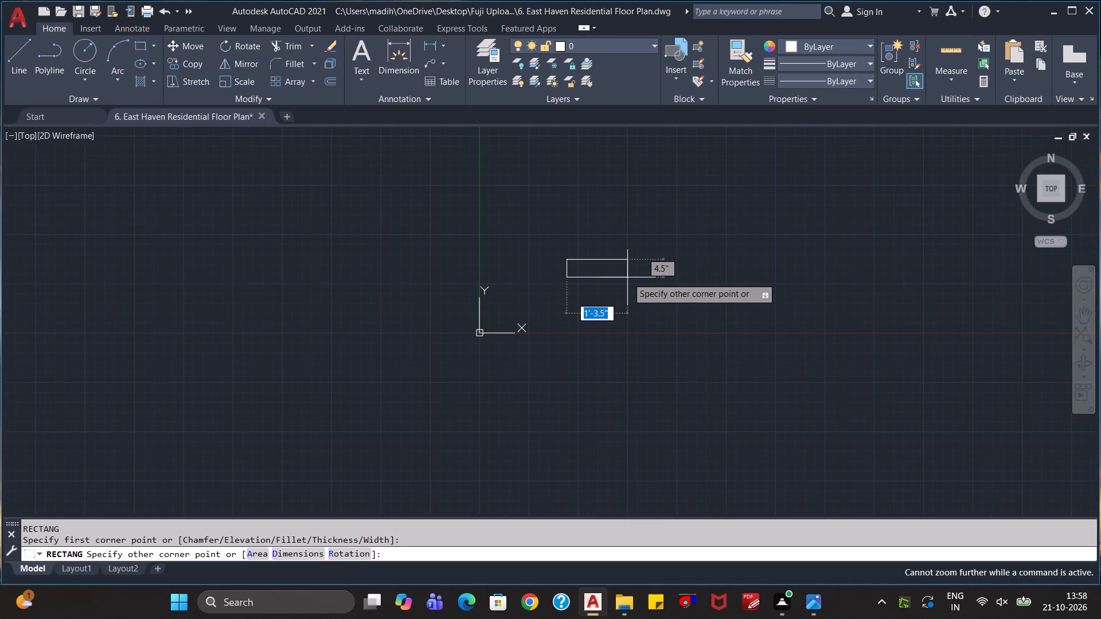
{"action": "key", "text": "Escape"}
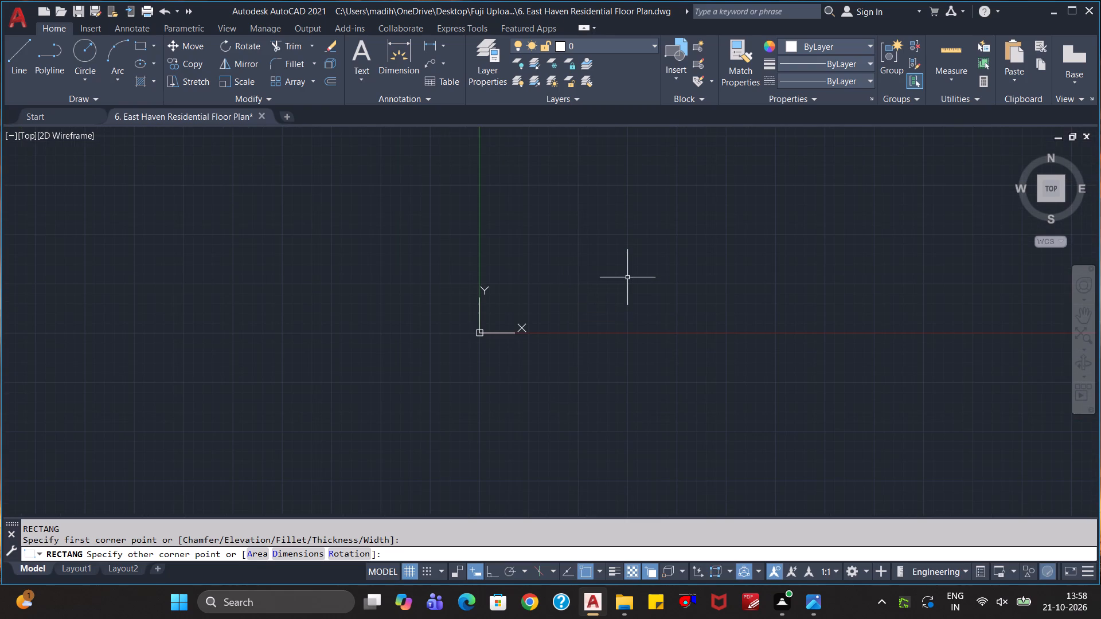
Move the UCS origin about 10'-7" from its current point at an angle of about 201°.
{"action": "left_click", "coordinate": [481, 335]}
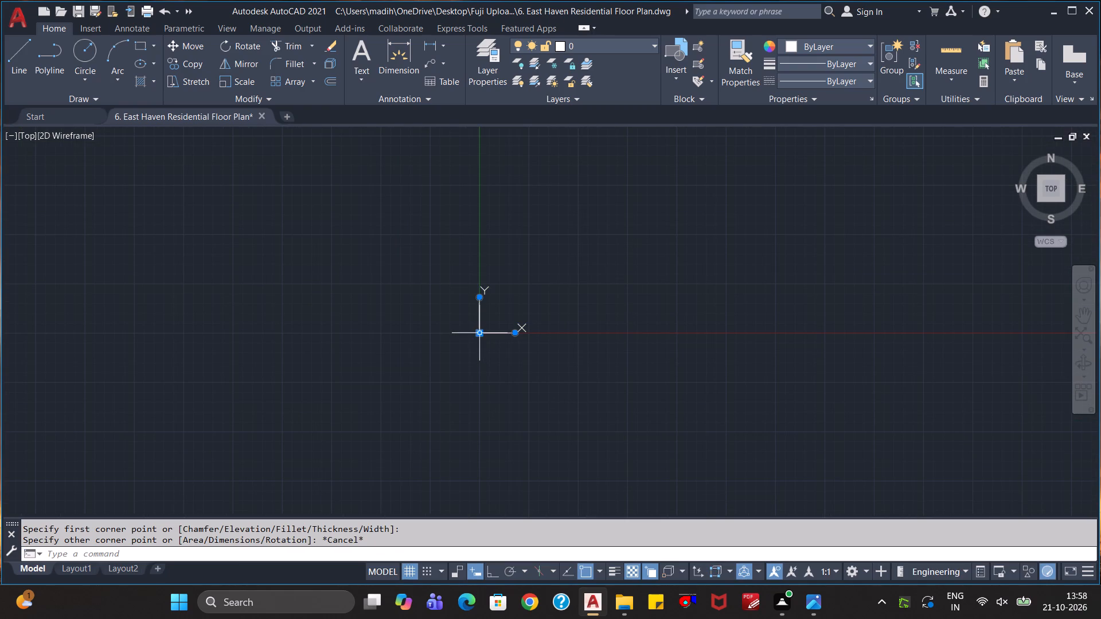
{"action": "left_click", "coordinate": [515, 356]}
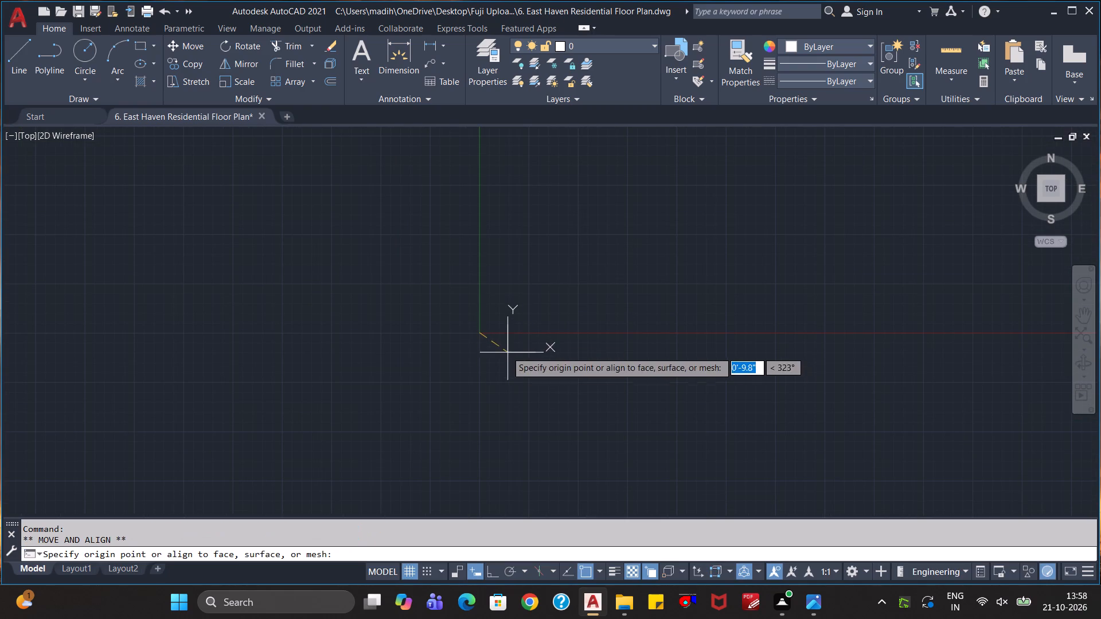
{"action": "left_click", "coordinate": [9, 510]}
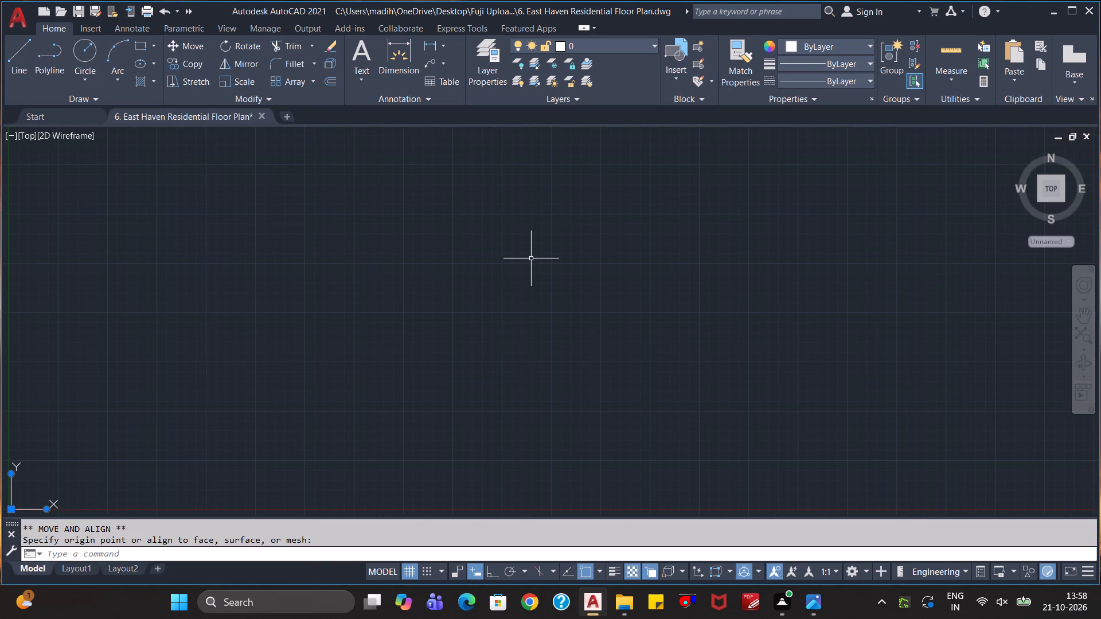
{"action": "key", "text": "Escape"}
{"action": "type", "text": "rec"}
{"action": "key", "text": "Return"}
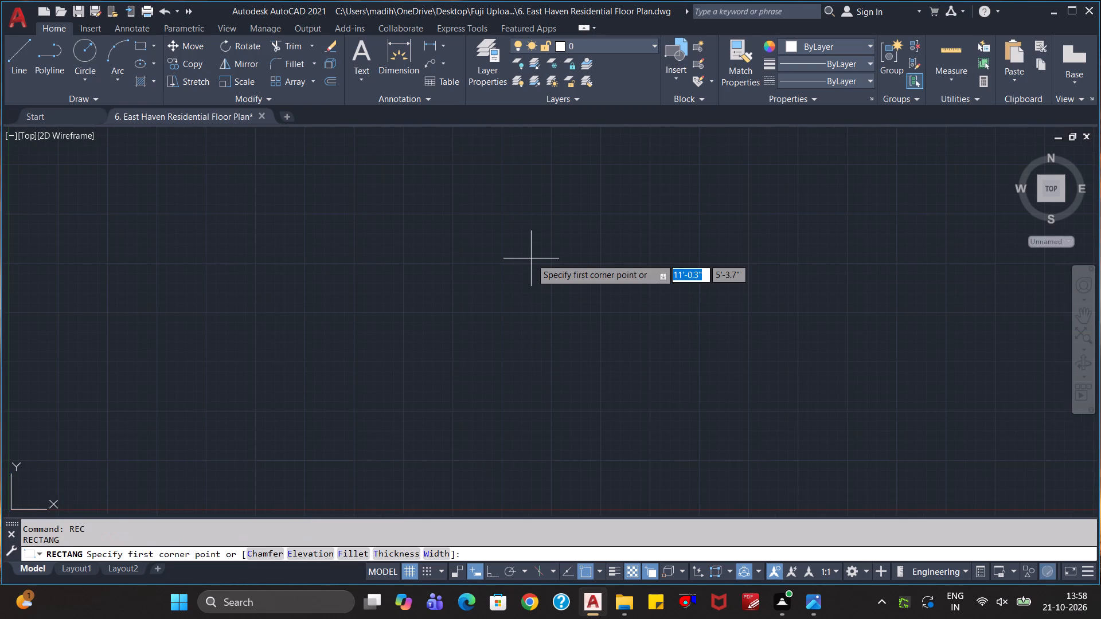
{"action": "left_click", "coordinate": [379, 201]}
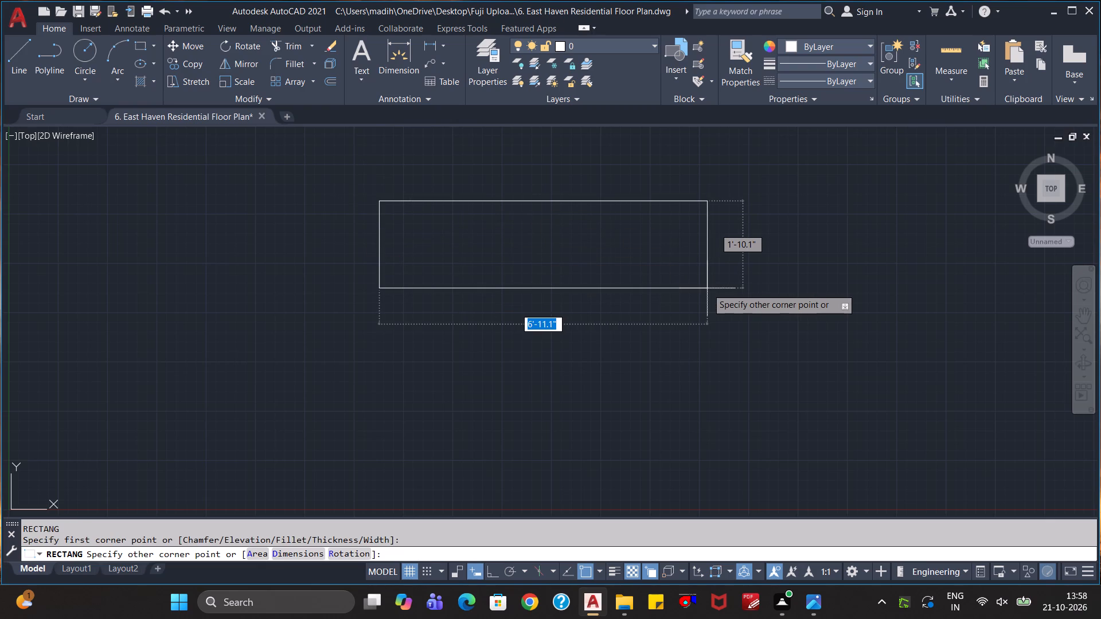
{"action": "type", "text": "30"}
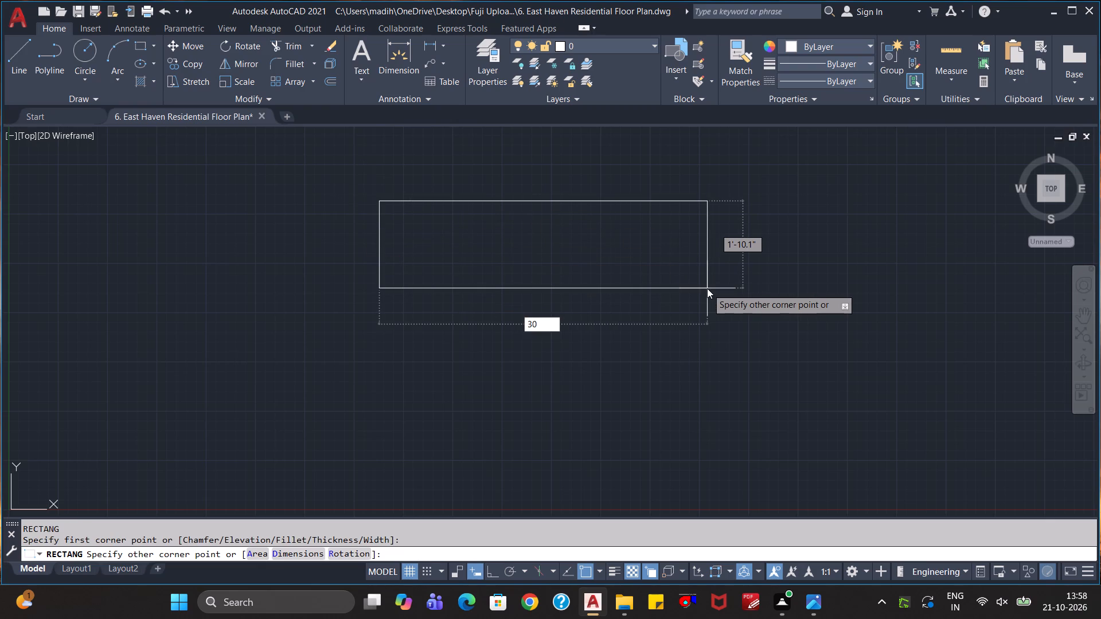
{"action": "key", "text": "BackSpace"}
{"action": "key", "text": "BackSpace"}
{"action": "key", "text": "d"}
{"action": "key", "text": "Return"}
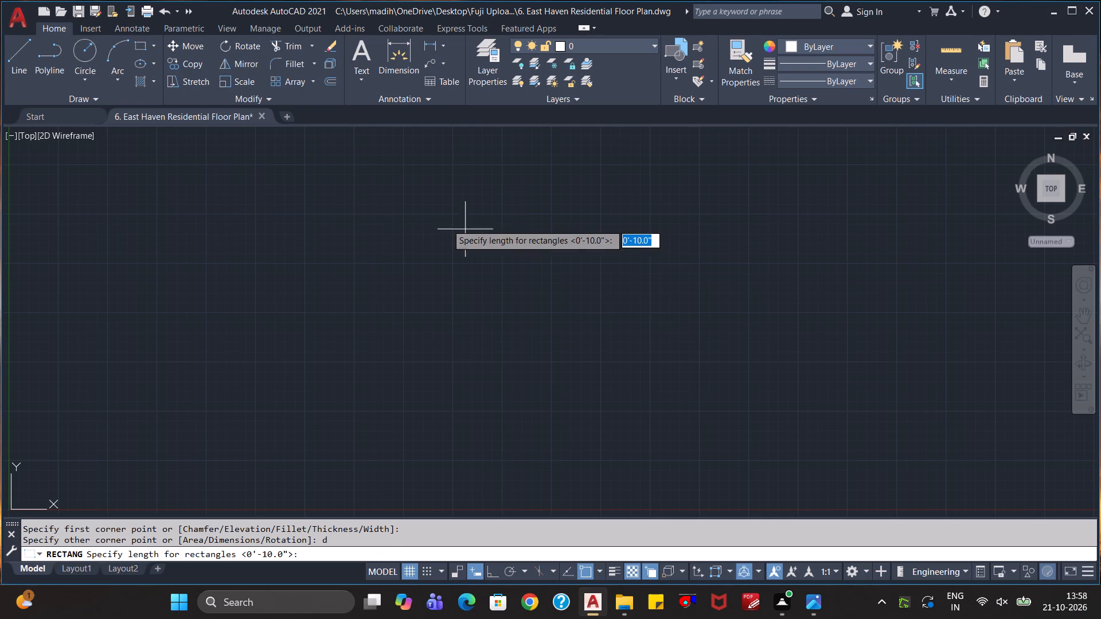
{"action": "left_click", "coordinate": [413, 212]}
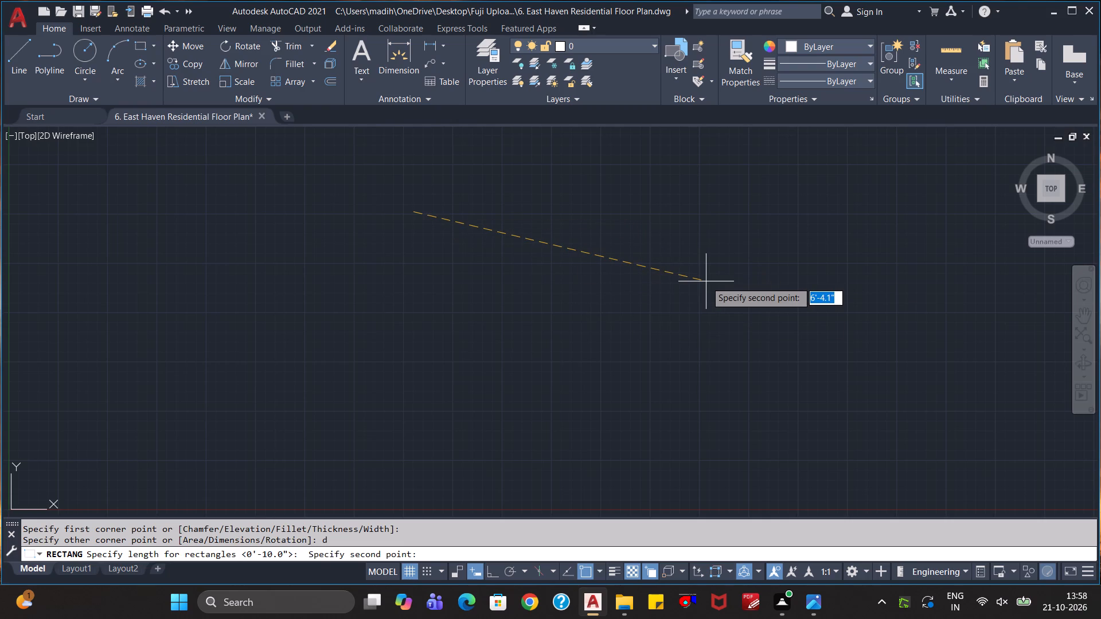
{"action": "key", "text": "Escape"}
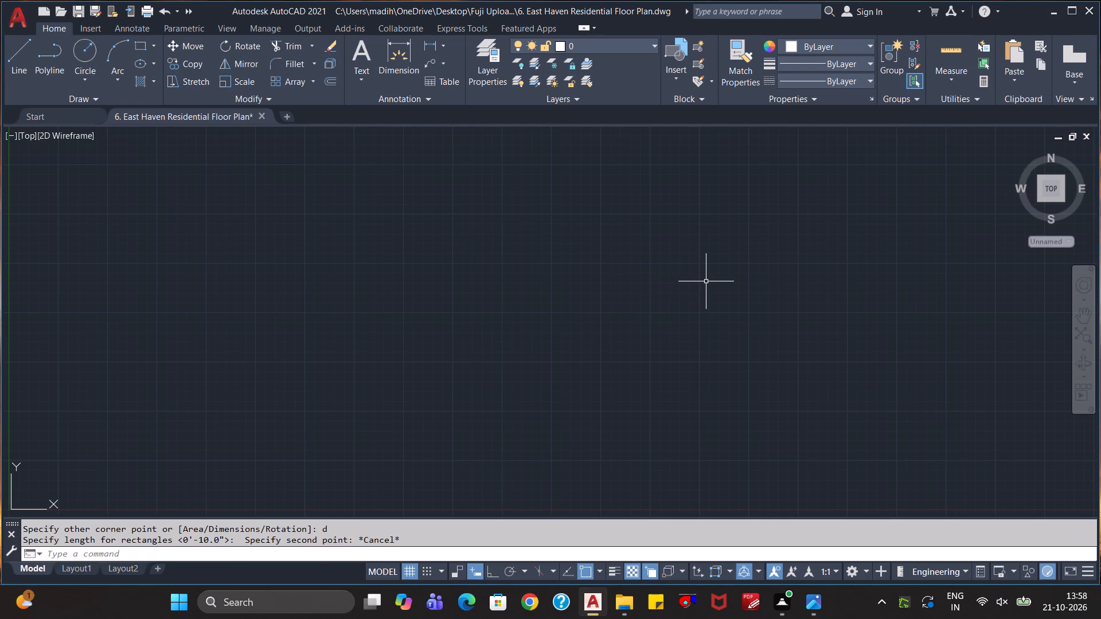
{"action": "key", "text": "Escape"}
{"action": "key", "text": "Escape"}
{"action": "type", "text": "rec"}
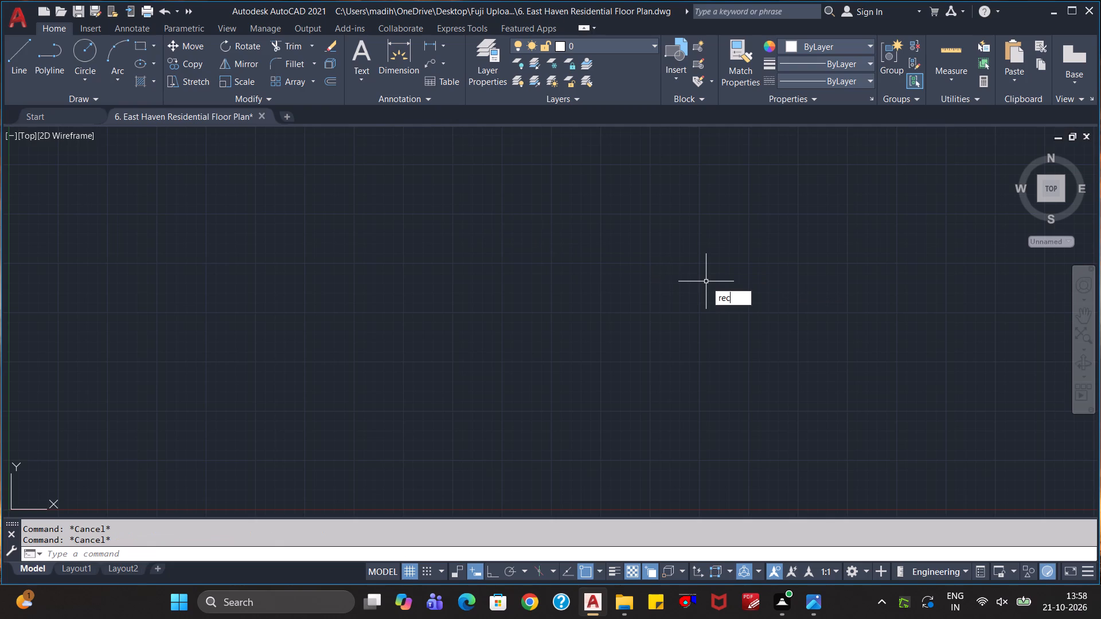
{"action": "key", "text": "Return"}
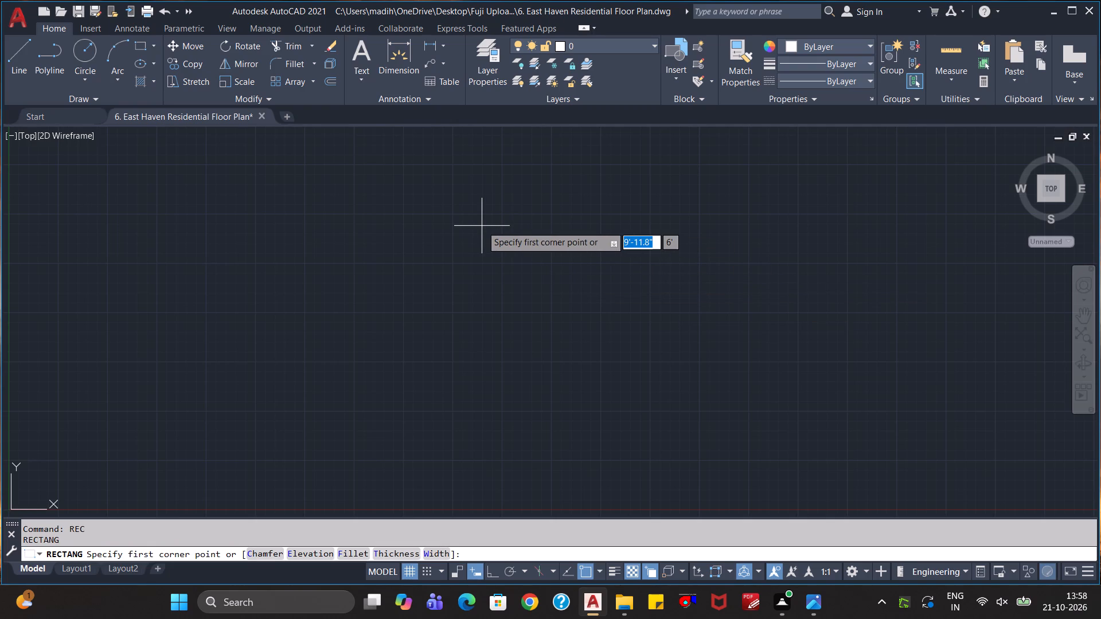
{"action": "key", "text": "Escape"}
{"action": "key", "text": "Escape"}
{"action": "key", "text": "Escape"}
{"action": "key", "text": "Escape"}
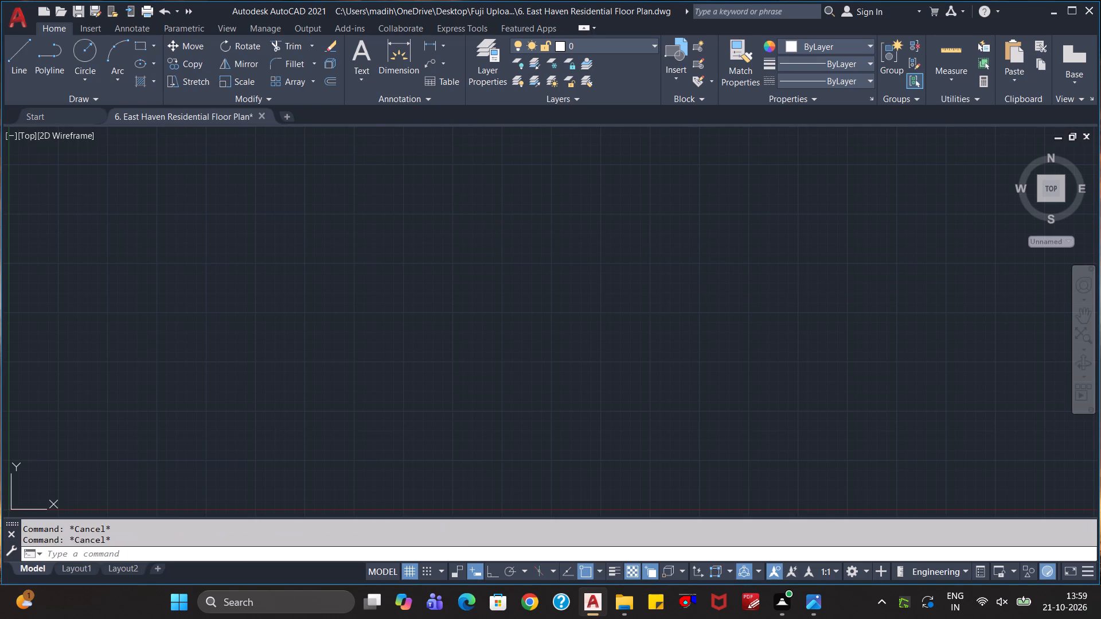
Draw a rectangle by dimensions with a length of 30' and a width of 40', extending down and right from its first corner.
{"action": "type", "text": "rec"}
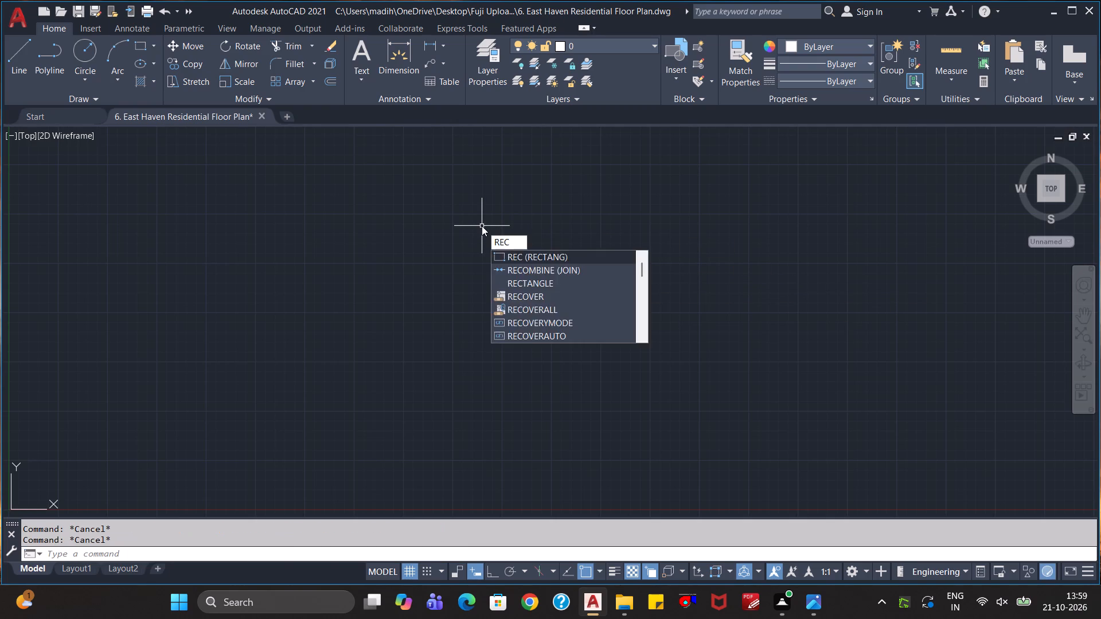
{"action": "key", "text": "Return"}
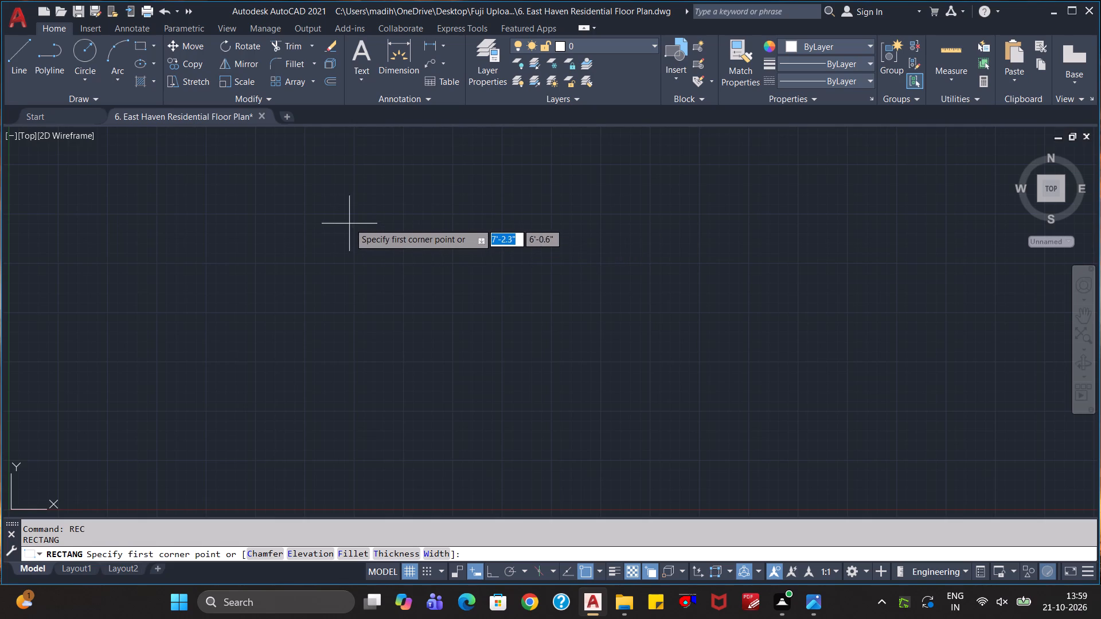
{"action": "left_click", "coordinate": [349, 222]}
{"action": "key", "text": "d"}
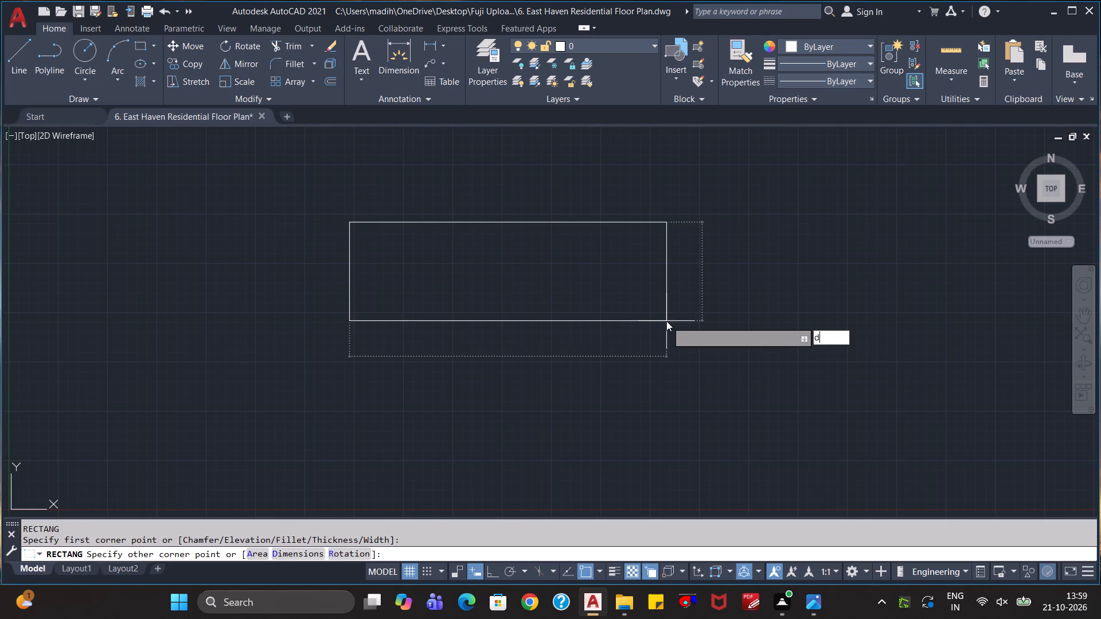
{"action": "key", "text": "Return"}
{"action": "type", "text": "30"}
{"action": "key", "text": "apostrophe"}
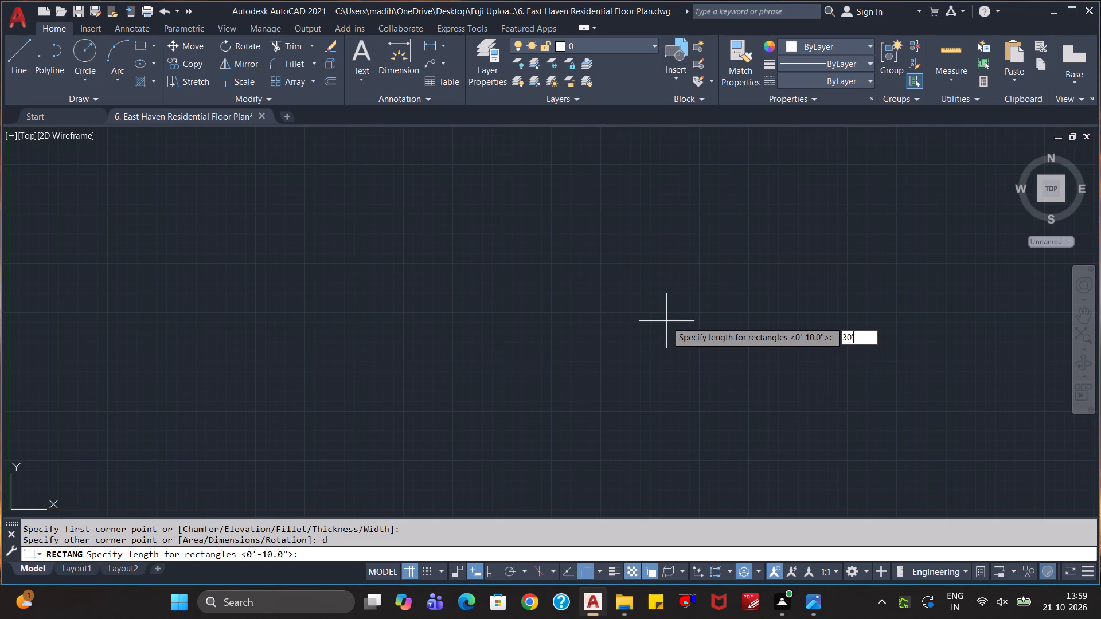
{"action": "key", "text": "Return"}
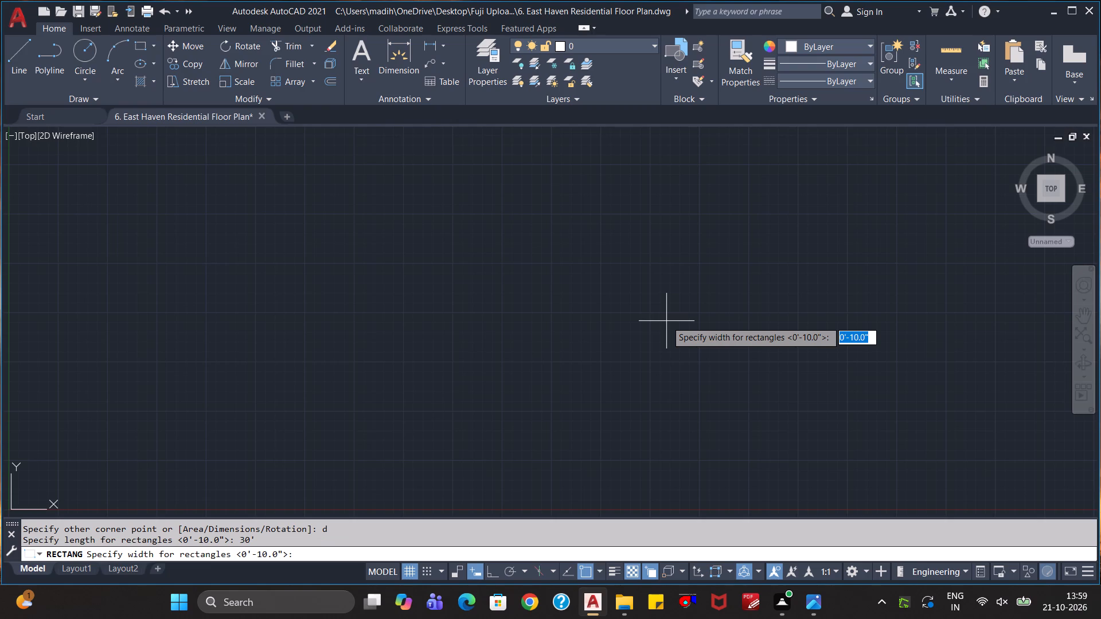
{"action": "type", "text": "40'"}
{"action": "key", "text": "Return"}
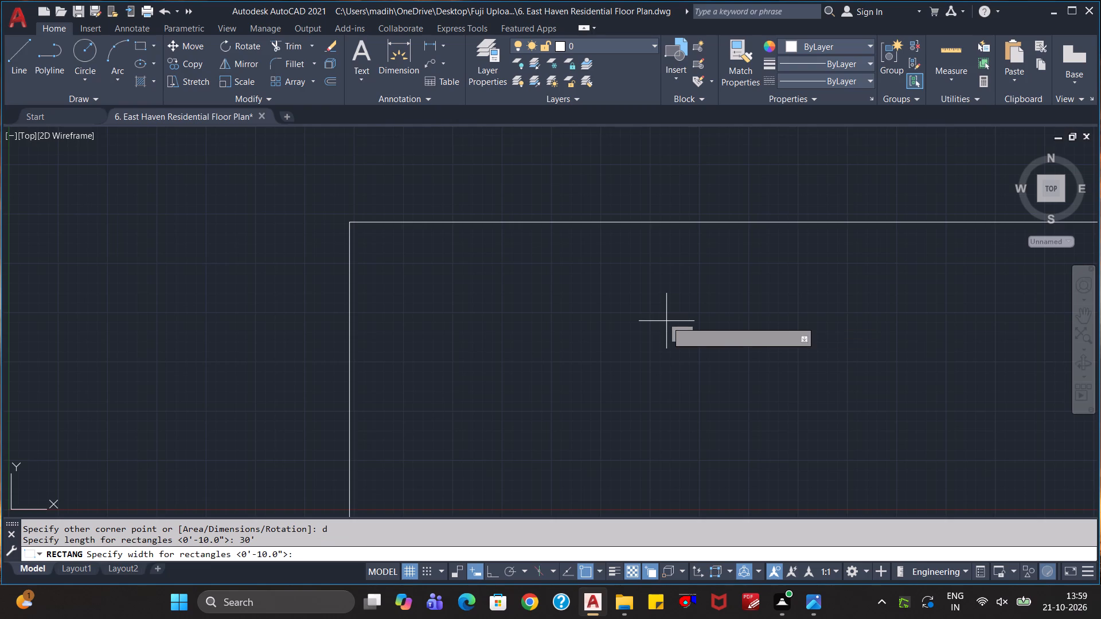
{"action": "scroll", "coordinate": [698, 381], "scroll_direction": "down", "scroll_amount": 3}
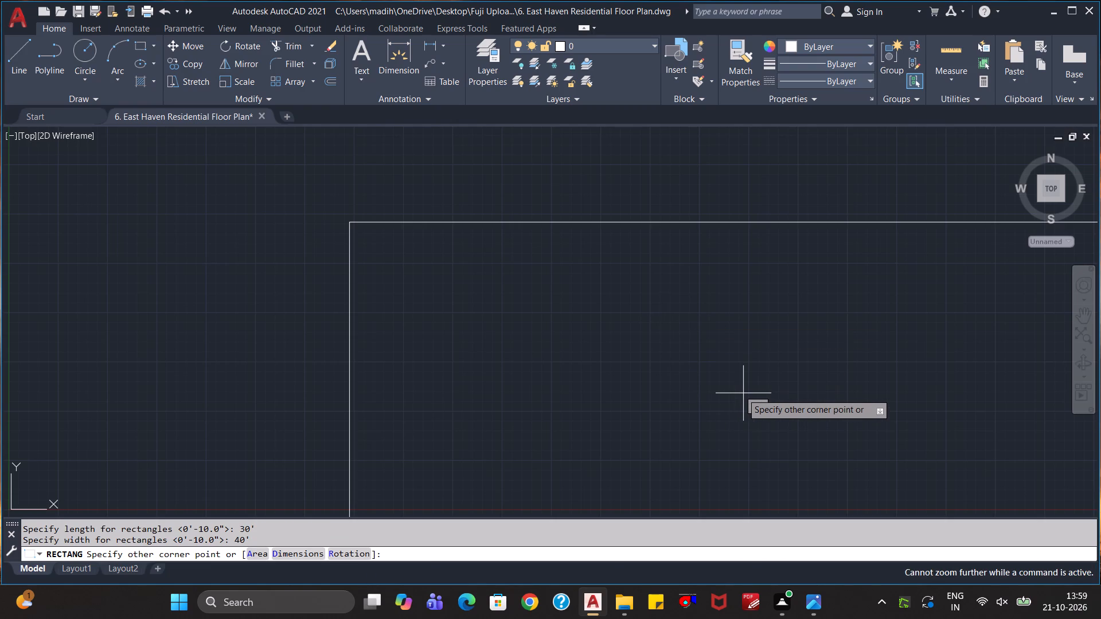
{"action": "left_click", "coordinate": [767, 386]}
Move the rectangle about 77'-7" at an angle of about 61°, placing it above and to the right of the UCS origin.
{"action": "scroll", "coordinate": [768, 389], "scroll_direction": "down", "scroll_amount": 3}
{"action": "scroll", "coordinate": [806, 416], "scroll_direction": "down", "scroll_amount": 1}
{"action": "middle_click_drag", "start_coordinate": [818, 434], "coordinate": [752, 193]}
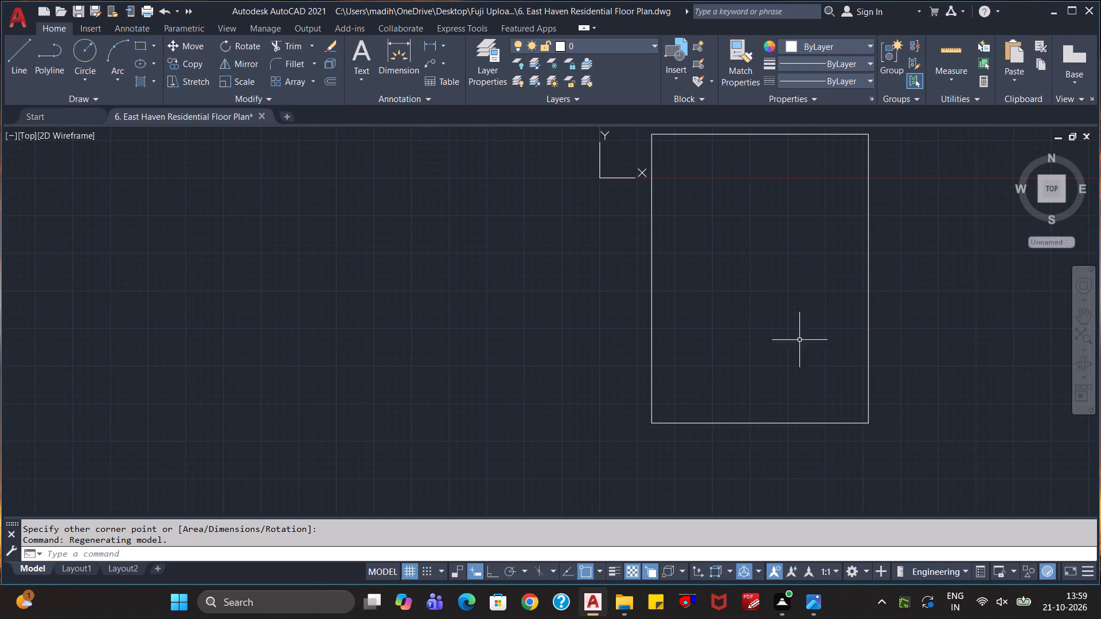
{"action": "left_click", "coordinate": [906, 437]}
{"action": "left_click", "coordinate": [823, 385]}
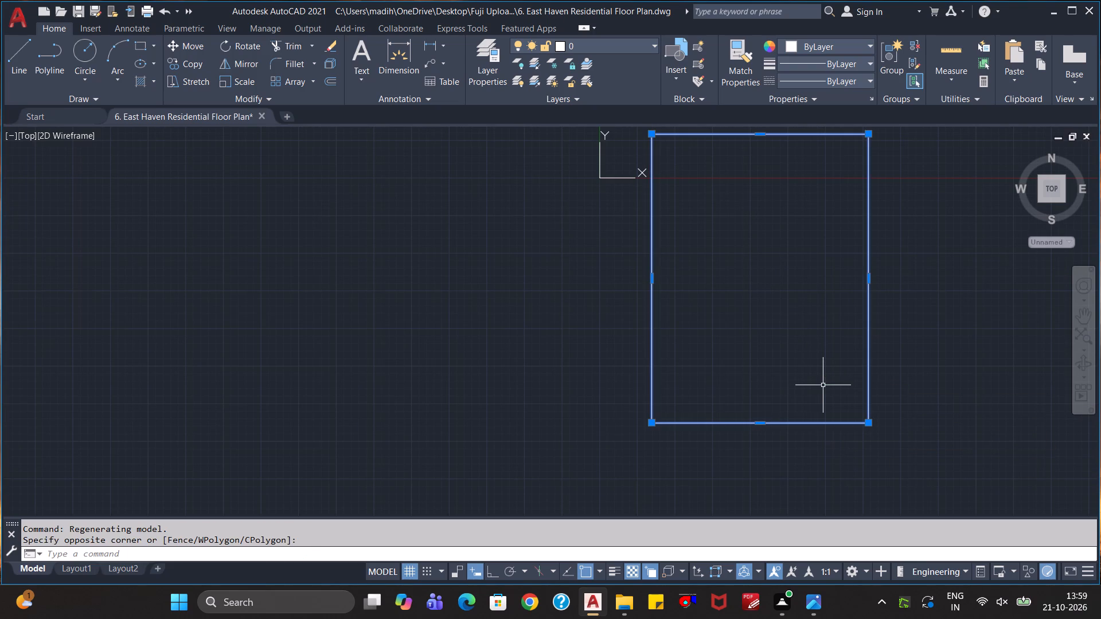
{"action": "key", "text": "m"}
{"action": "key", "text": "Return"}
{"action": "left_click", "coordinate": [823, 385]}
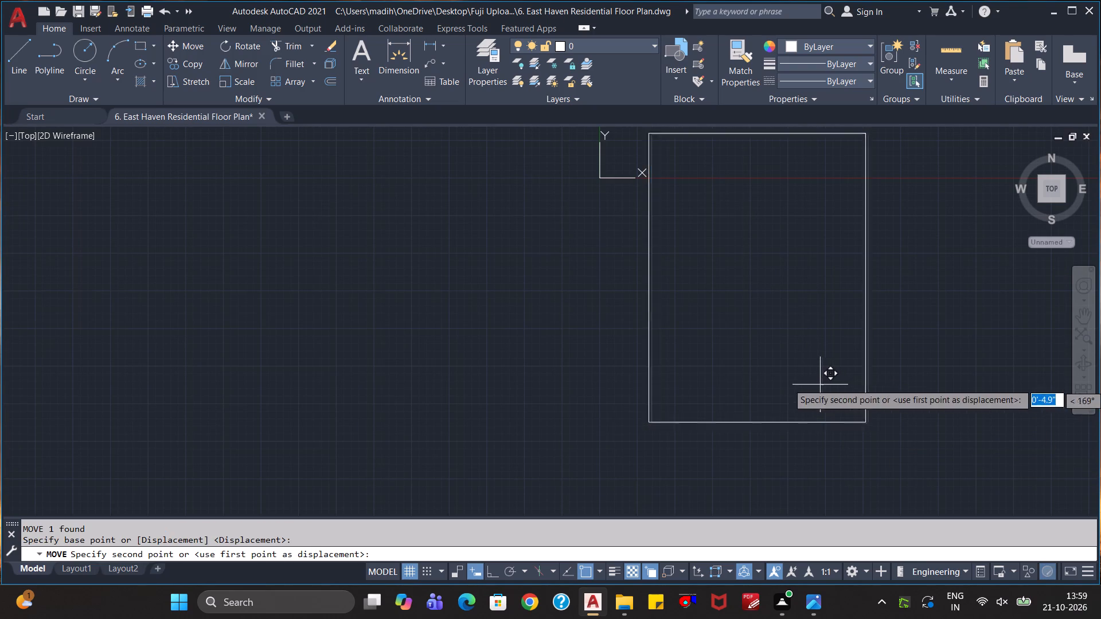
{"action": "scroll", "coordinate": [849, 288], "scroll_direction": "down", "scroll_amount": 2}
{"action": "middle_click_drag", "start_coordinate": [849, 286], "coordinate": [637, 531]}
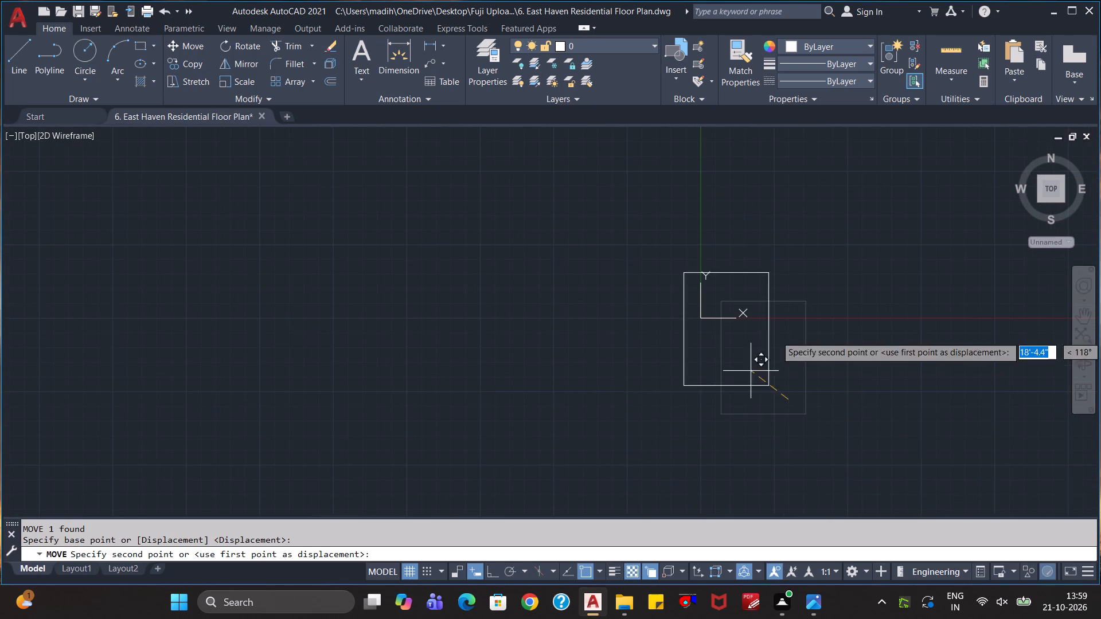
{"action": "middle_click_drag", "start_coordinate": [824, 234], "coordinate": [545, 331]}
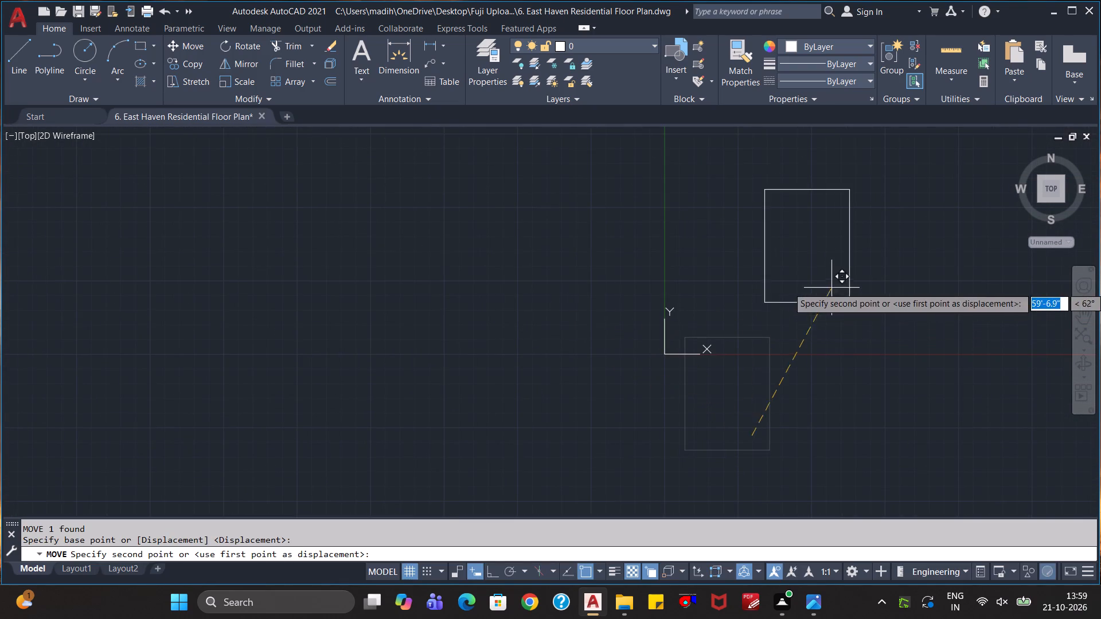
{"action": "middle_click_drag", "start_coordinate": [831, 287], "coordinate": [569, 311]}
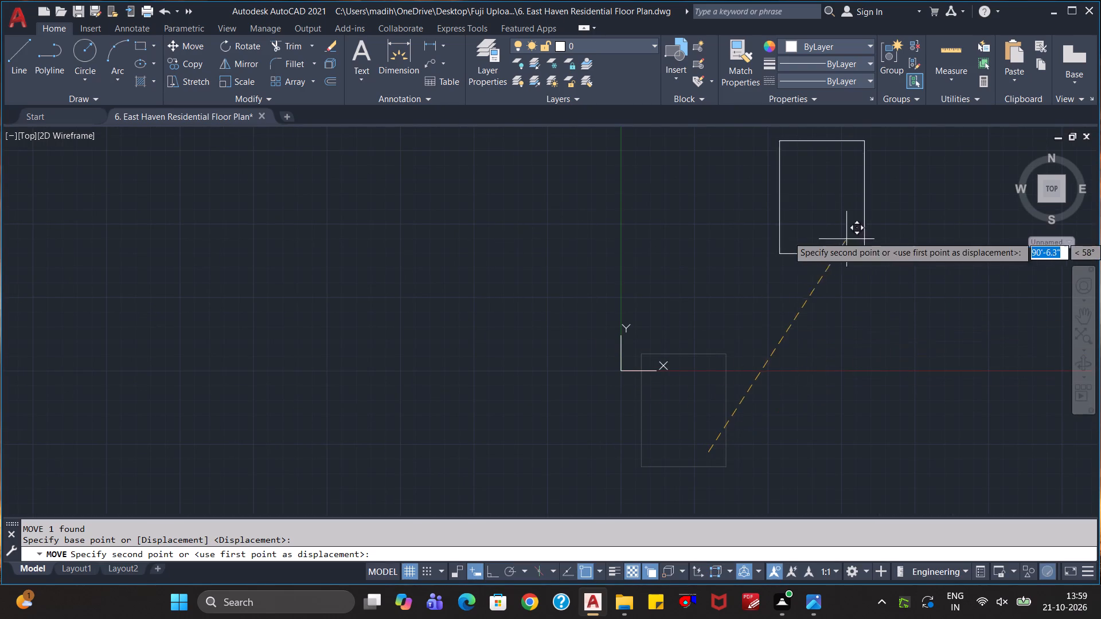
{"action": "middle_click_drag", "start_coordinate": [833, 245], "coordinate": [541, 282]}
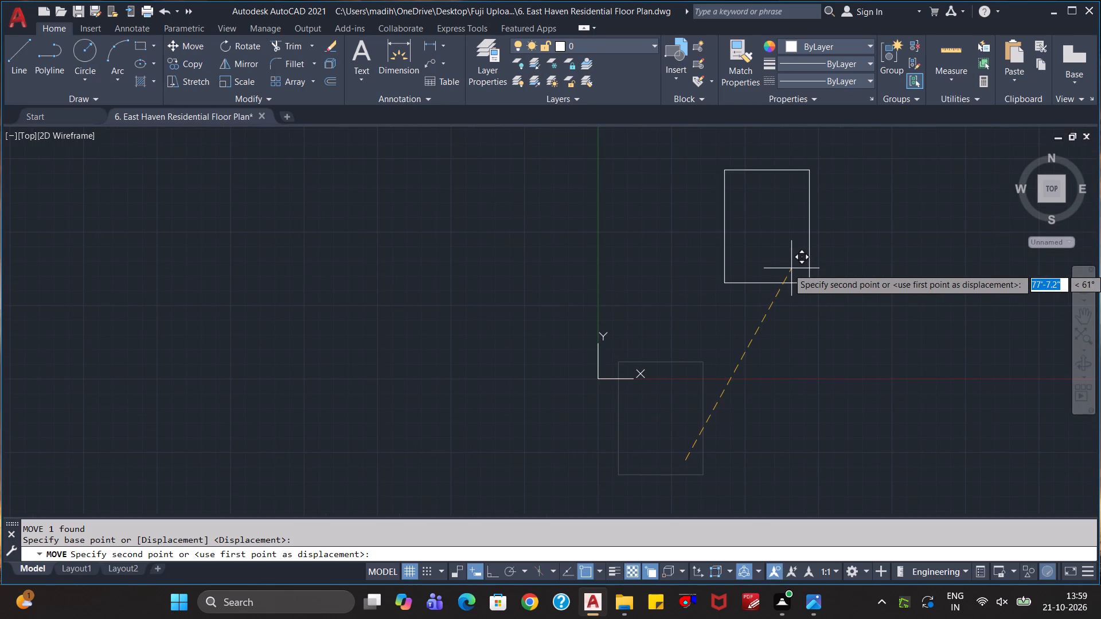
{"action": "left_click", "coordinate": [792, 267]}
Move the UCS origin about 80'-4" from its current point at an angle of about 198°, down and away from the rectangle.
{"action": "middle_click_drag", "start_coordinate": [783, 314], "coordinate": [687, 336]}
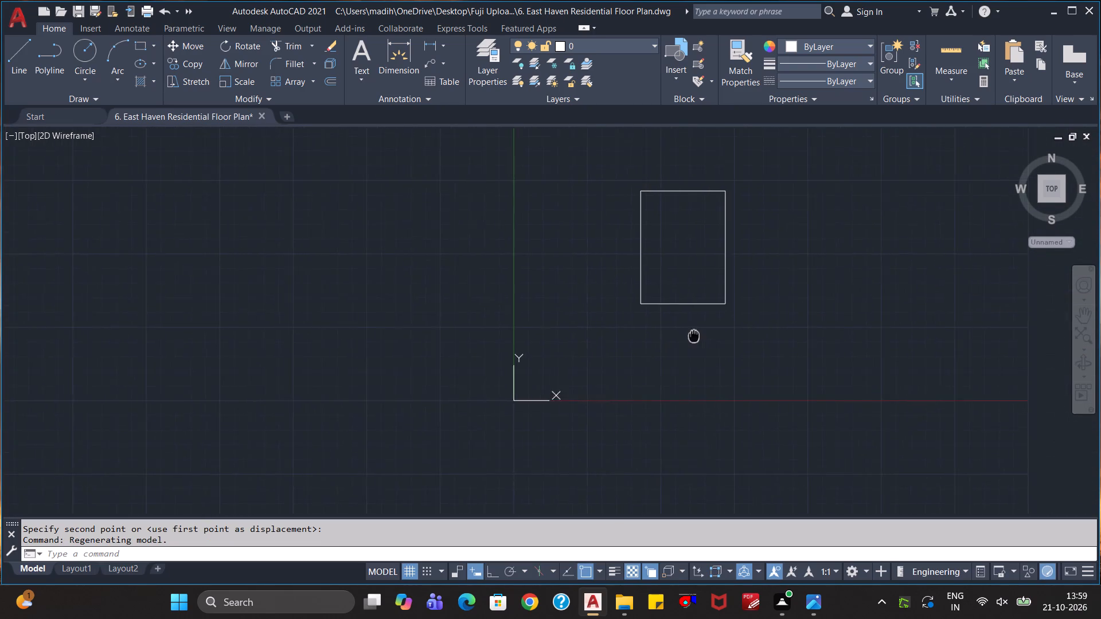
{"action": "middle_click_drag", "start_coordinate": [687, 336], "coordinate": [410, 375]}
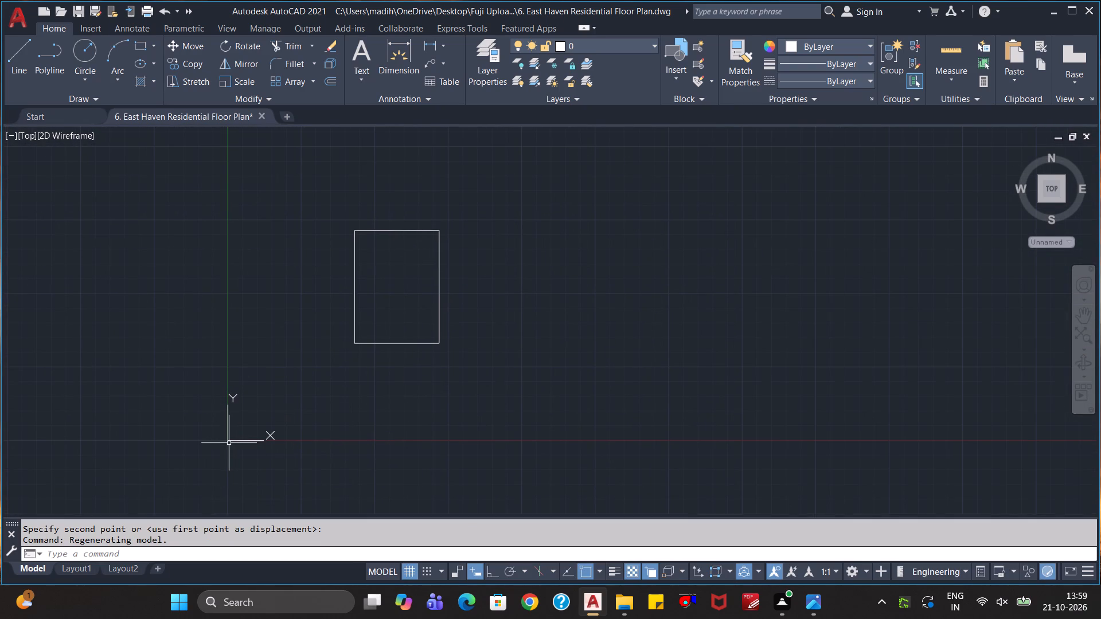
{"action": "left_click", "coordinate": [228, 437]}
{"action": "right_click", "coordinate": [225, 442]}
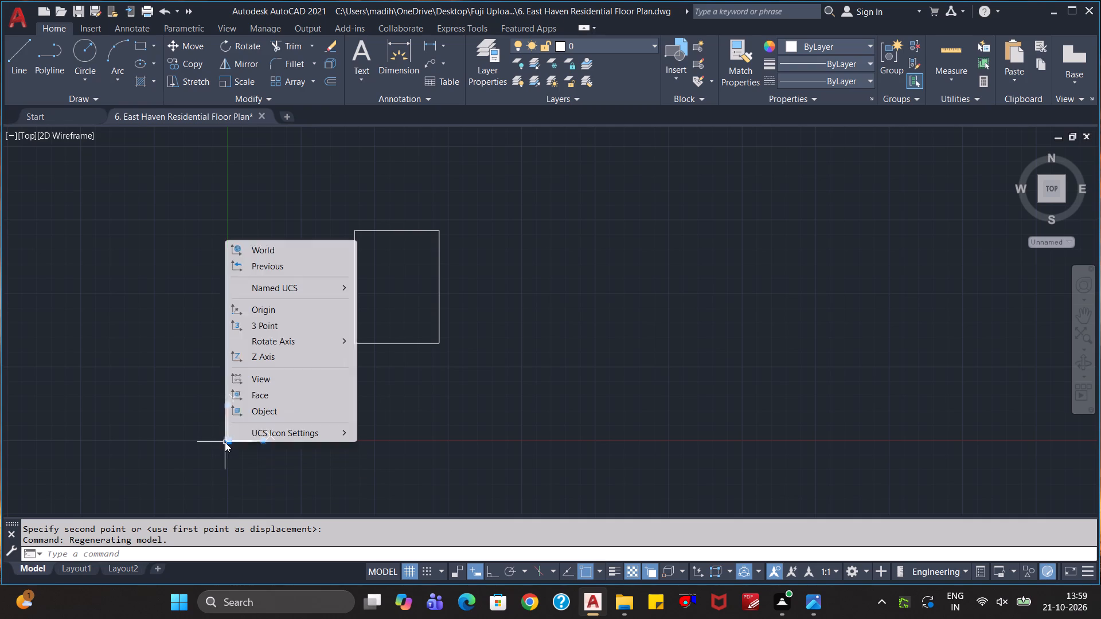
{"action": "key", "text": "Escape"}
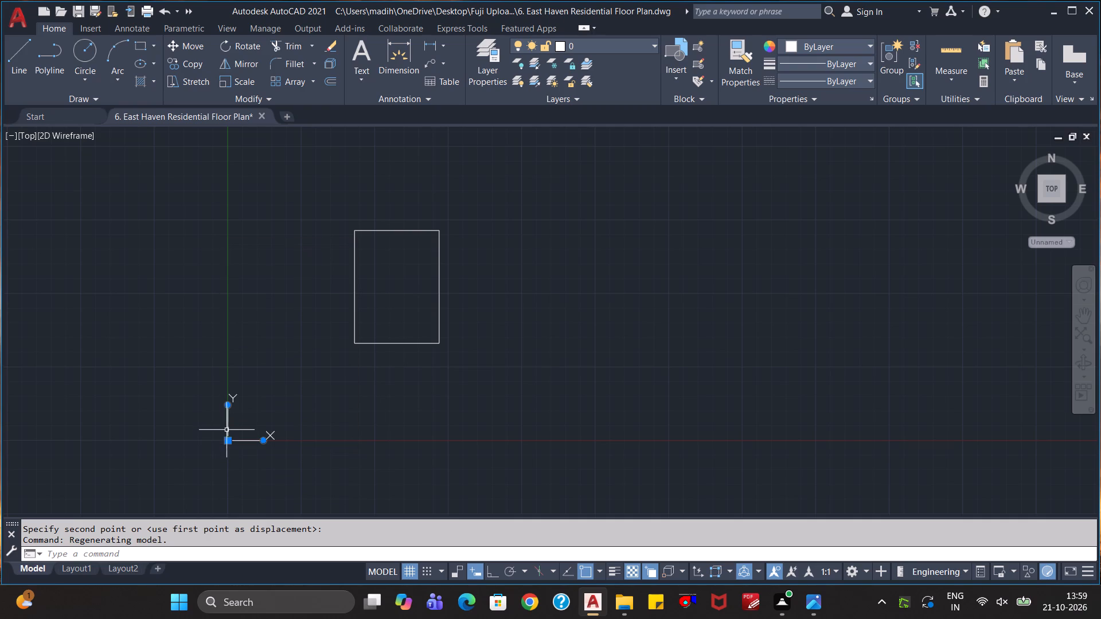
{"action": "left_click", "coordinate": [228, 443]}
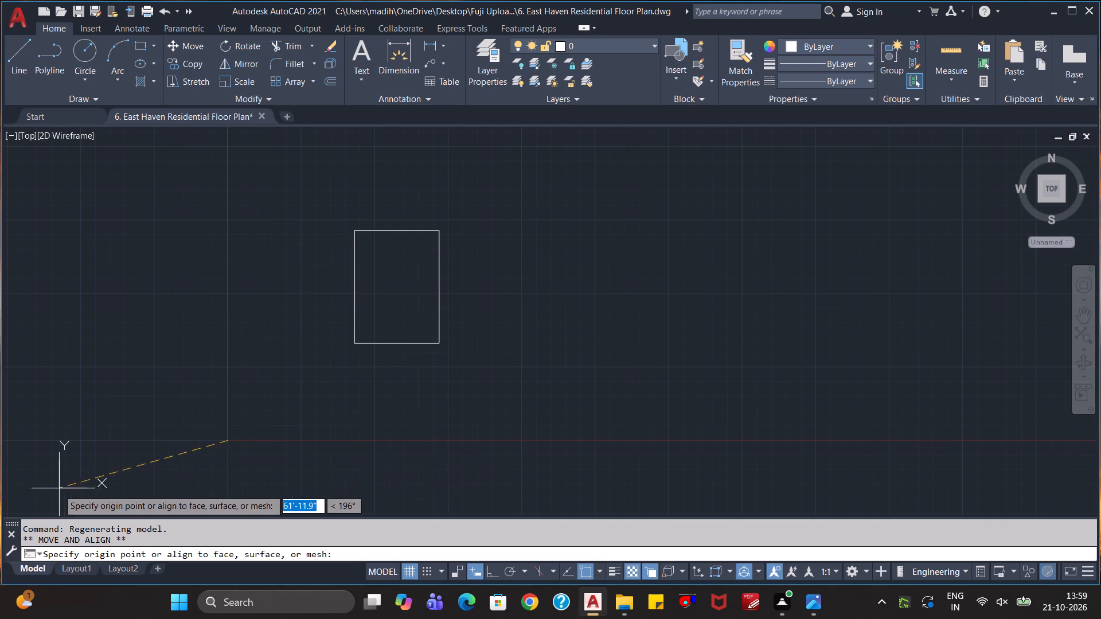
{"action": "left_click", "coordinate": [12, 512]}
{"action": "scroll", "coordinate": [393, 316], "scroll_direction": "up", "scroll_amount": 2}
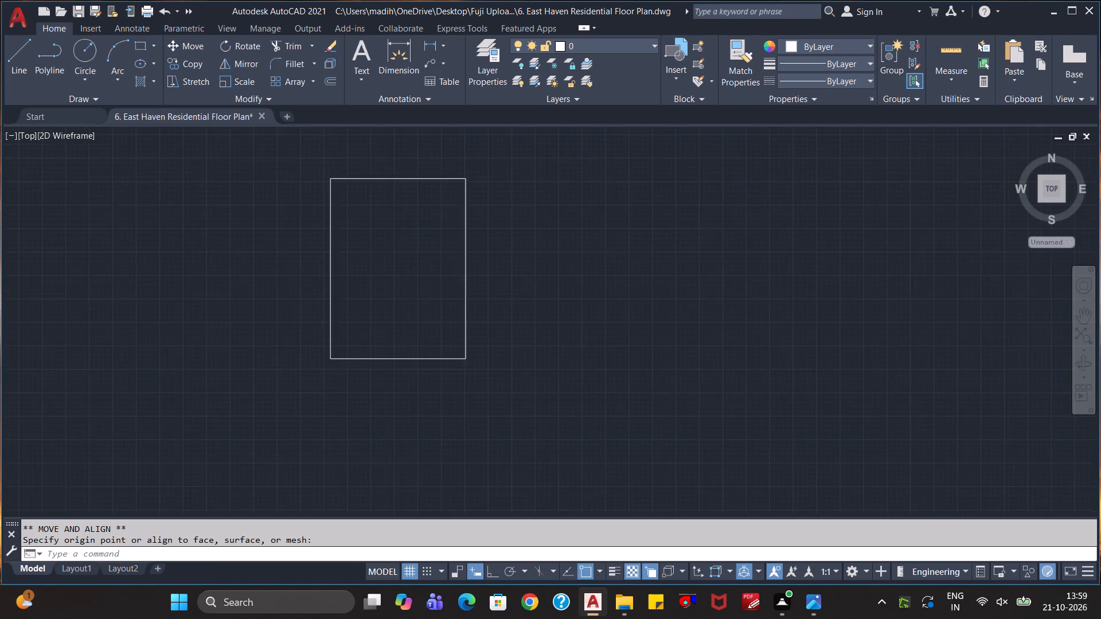
{"action": "scroll", "coordinate": [401, 317], "scroll_direction": "down", "scroll_amount": 1}
{"action": "middle_click_drag", "start_coordinate": [404, 308], "coordinate": [405, 377]}
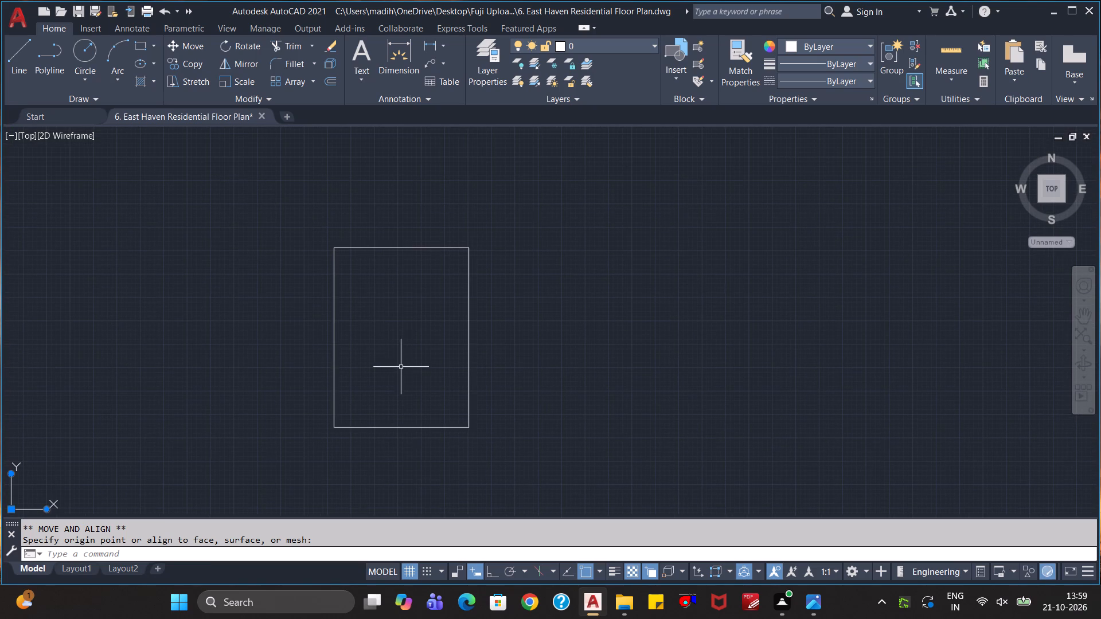
{"action": "key", "text": "Escape"}
{"action": "key", "text": "Escape"}
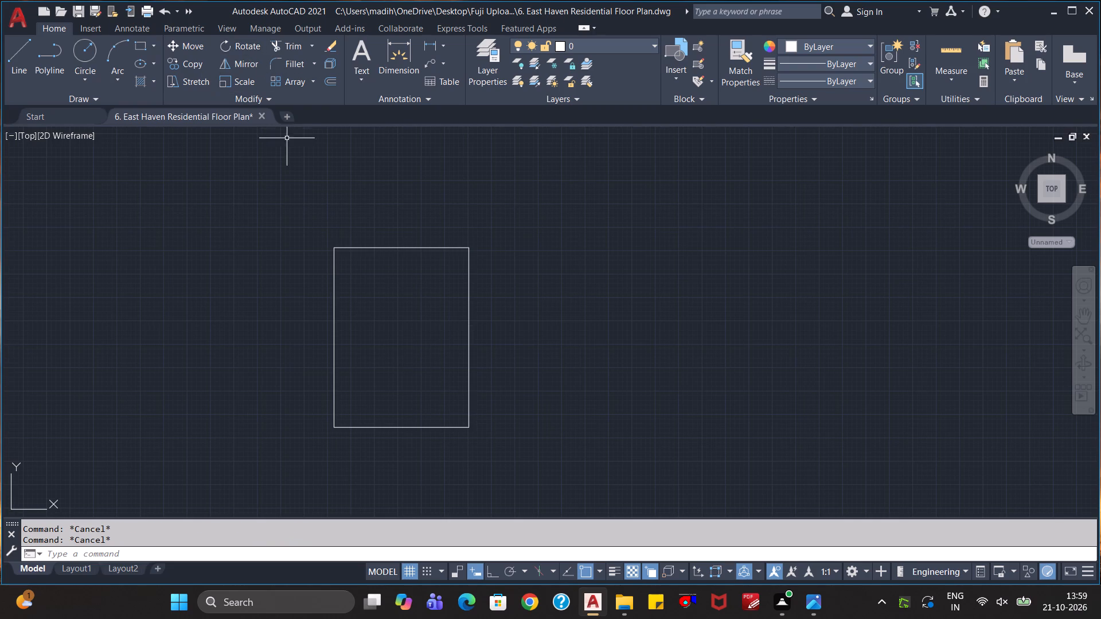
Offset the 30' by 40' rectangle 9" inward to form the inner face of the outer walls.
{"action": "key", "text": "o"}
{"action": "key", "text": "Return"}
{"action": "key", "text": "Return"}
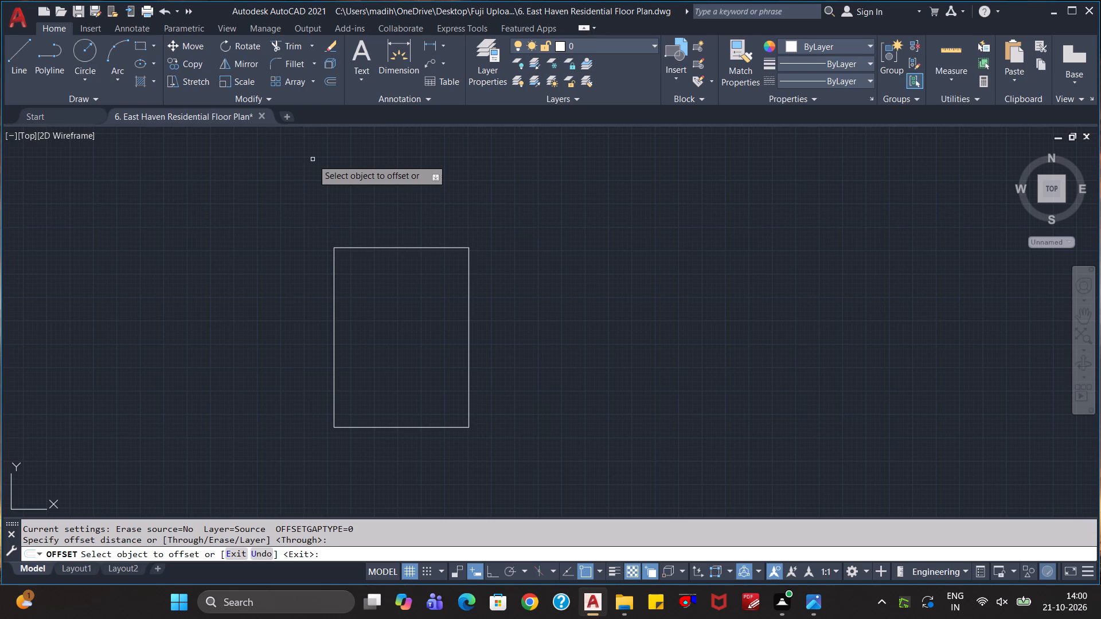
{"action": "left_click", "coordinate": [372, 248]}
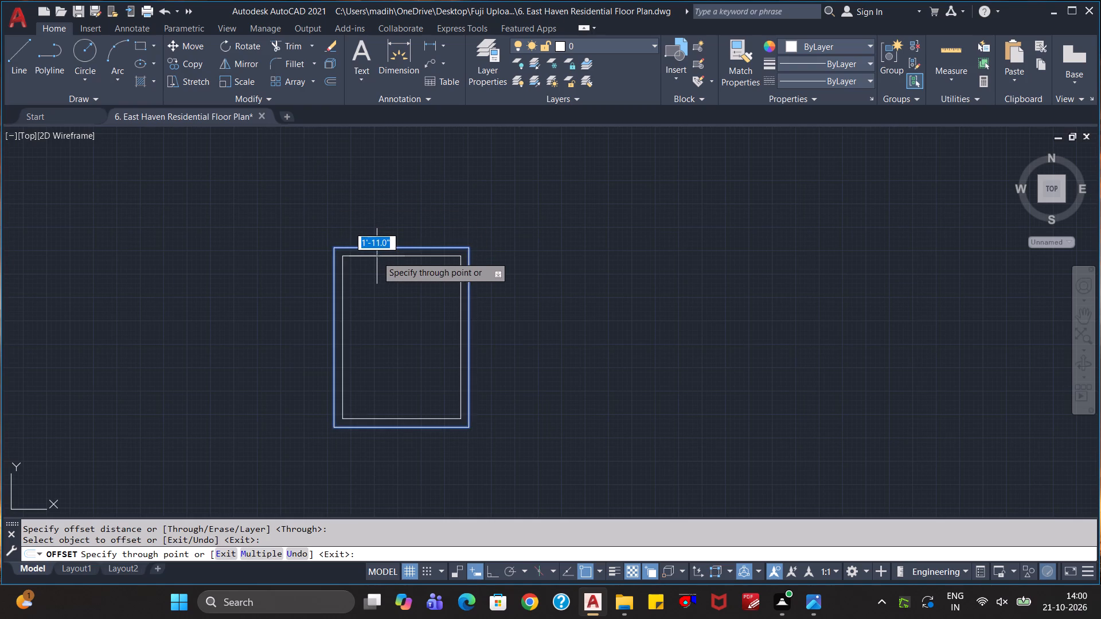
{"action": "key", "text": "9"}
{"action": "key", "text": "shift+quotedbl"}
{"action": "key", "text": "Return"}
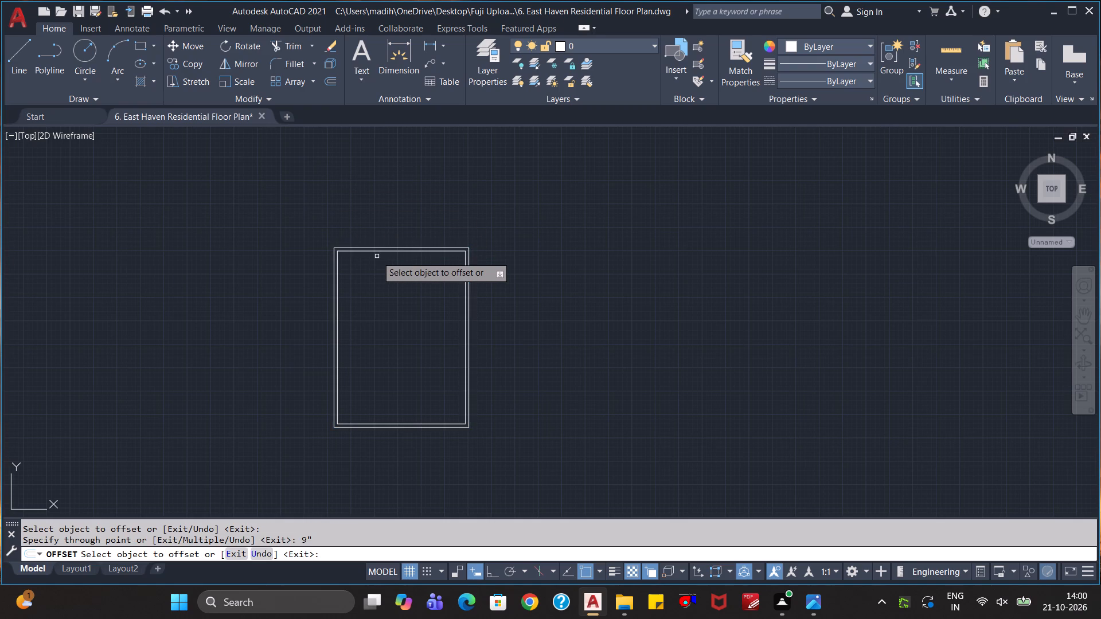
{"action": "scroll", "coordinate": [383, 275], "scroll_direction": "up", "scroll_amount": 2}
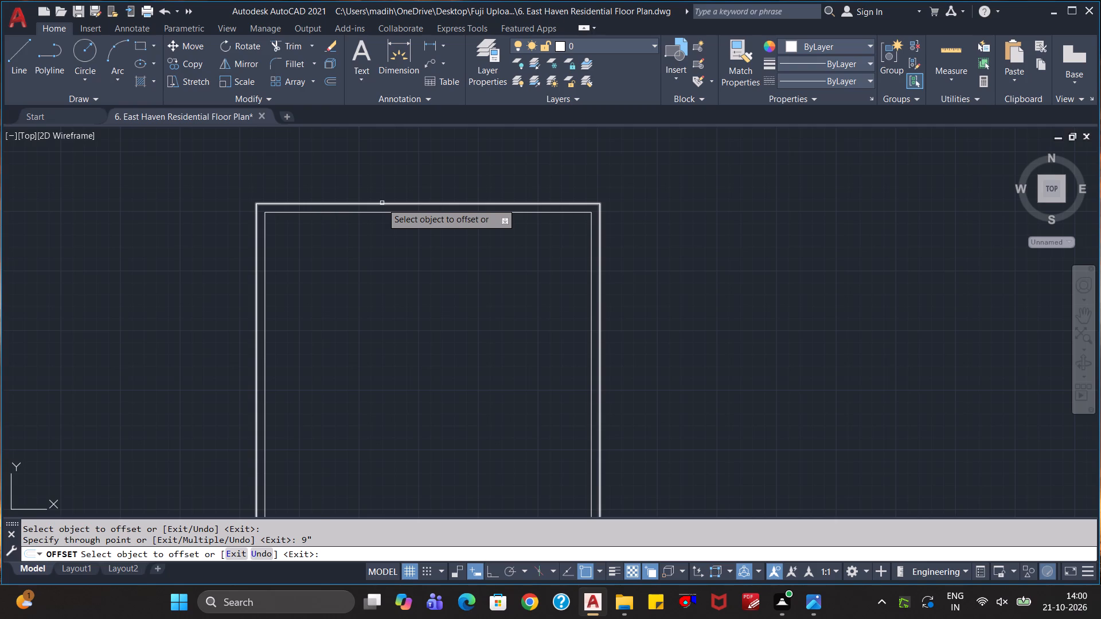
{"action": "key", "text": "Escape"}
{"action": "key", "text": "Escape"}
Explode the inner offset rectangle into separate lines.
{"action": "left_click", "coordinate": [392, 212]}
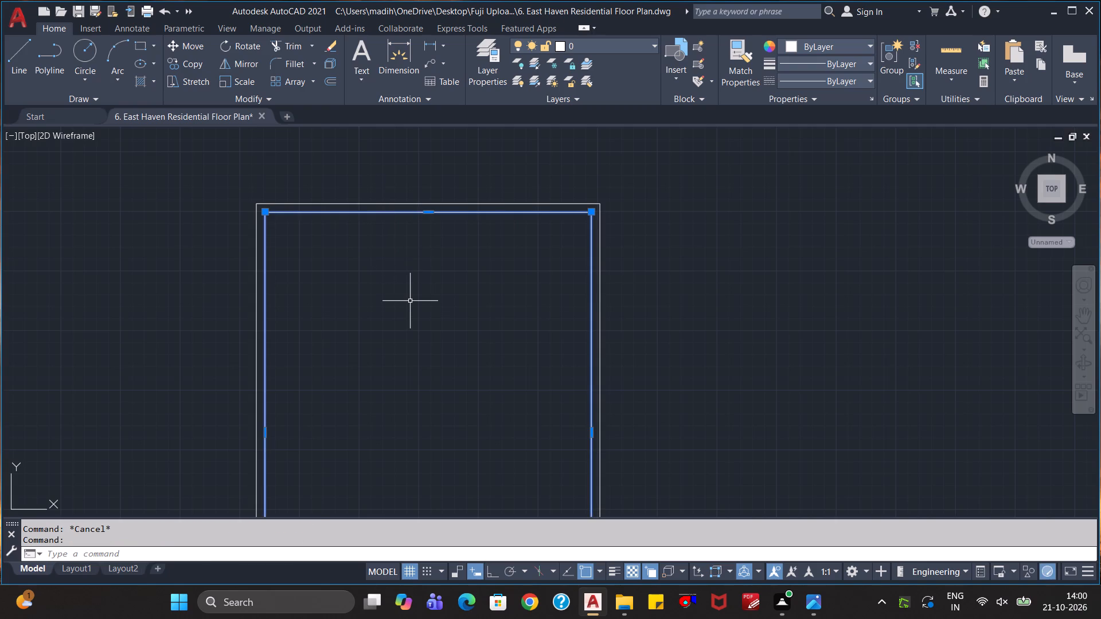
{"action": "type", "text": "ex"}
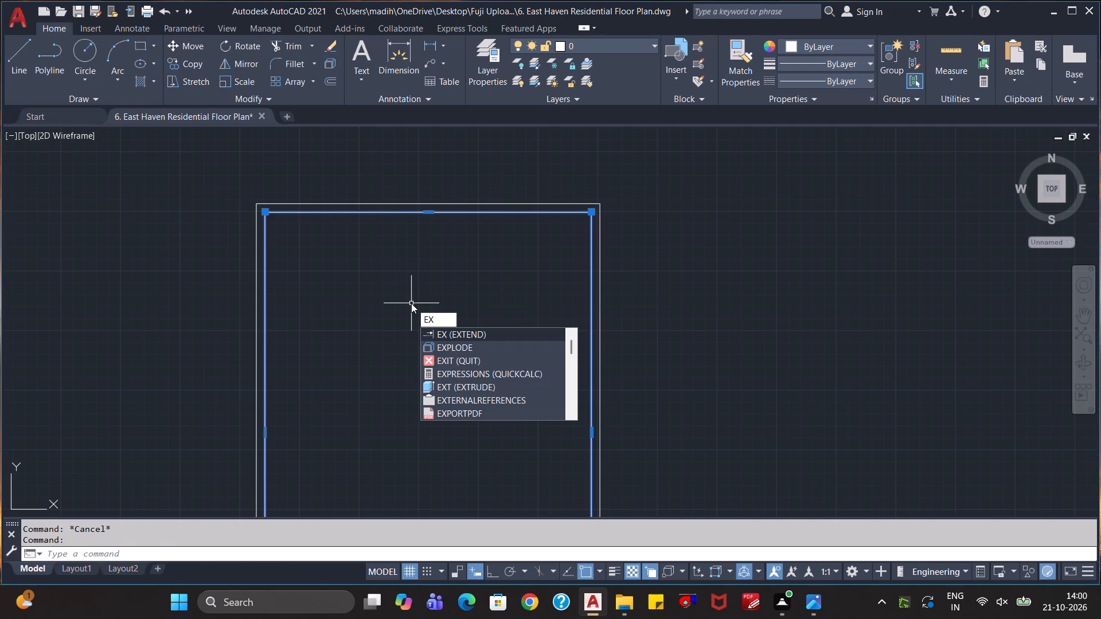
{"action": "key", "text": "Right"}
{"action": "key", "text": "Down"}
{"action": "key", "text": "Return"}
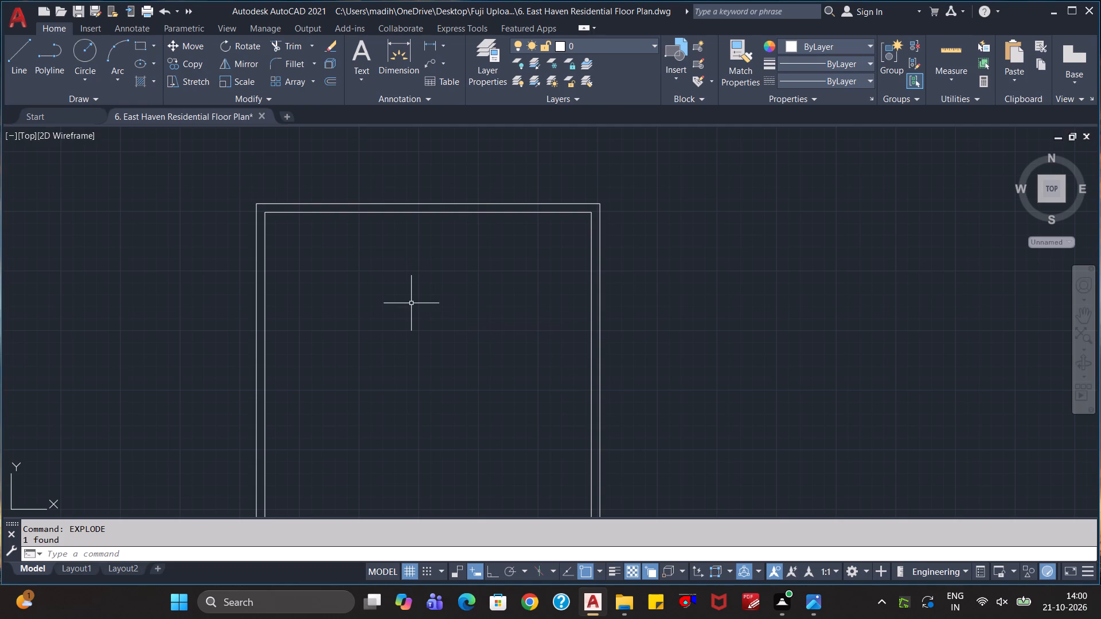
Offset the left and right inner wall lines 14'1" inward to form the two faces of the central partition.
{"action": "key", "text": "o"}
{"action": "key", "text": "Return"}
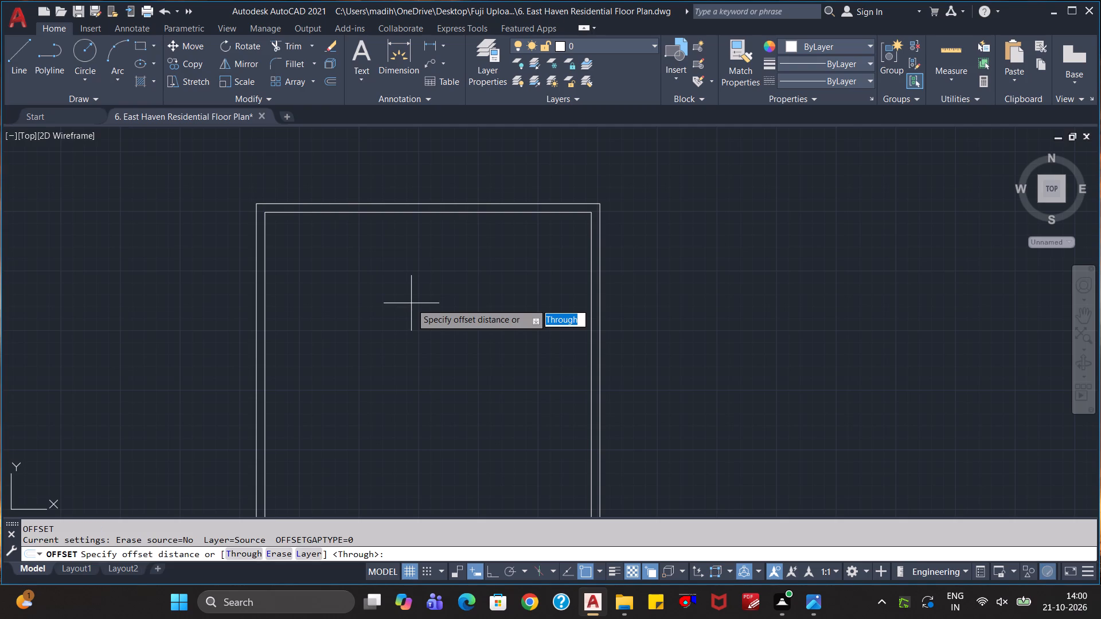
{"action": "type", "text": "14"}
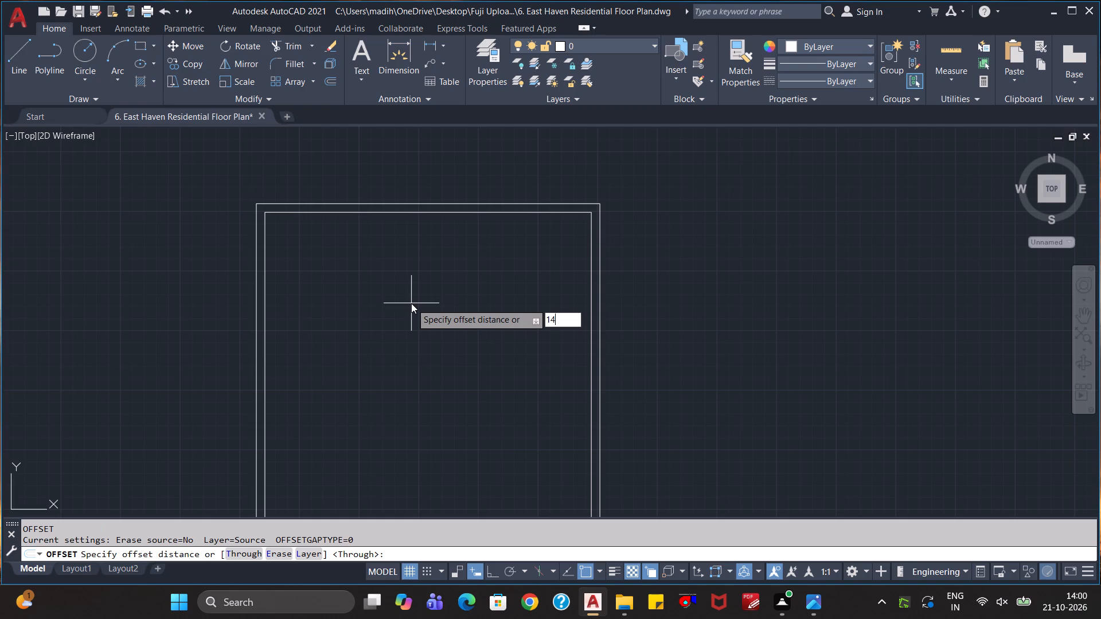
{"action": "key", "text": "apostrophe"}
{"action": "type", "text": "1\""}
{"action": "key", "text": "Return"}
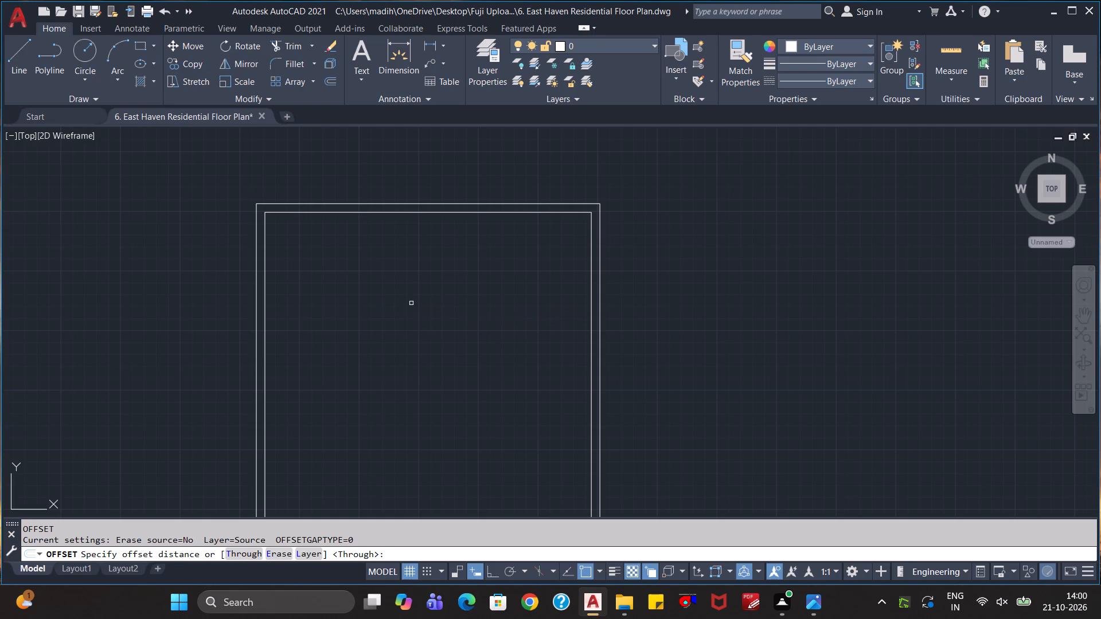
{"action": "left_click", "coordinate": [266, 338]}
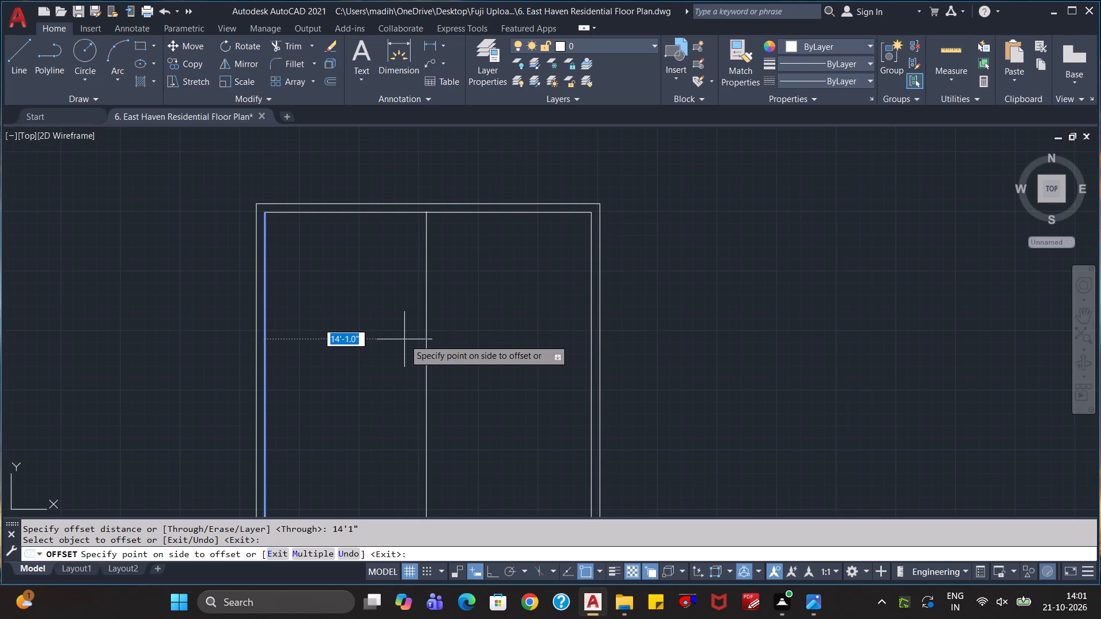
{"action": "left_click", "coordinate": [425, 338]}
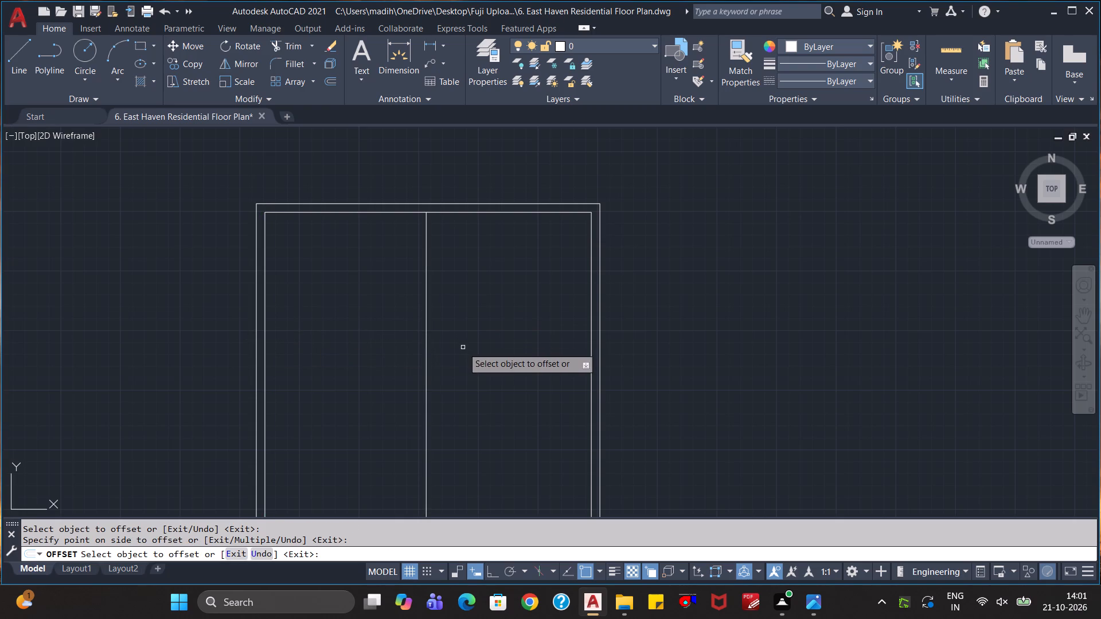
{"action": "left_click", "coordinate": [592, 318]}
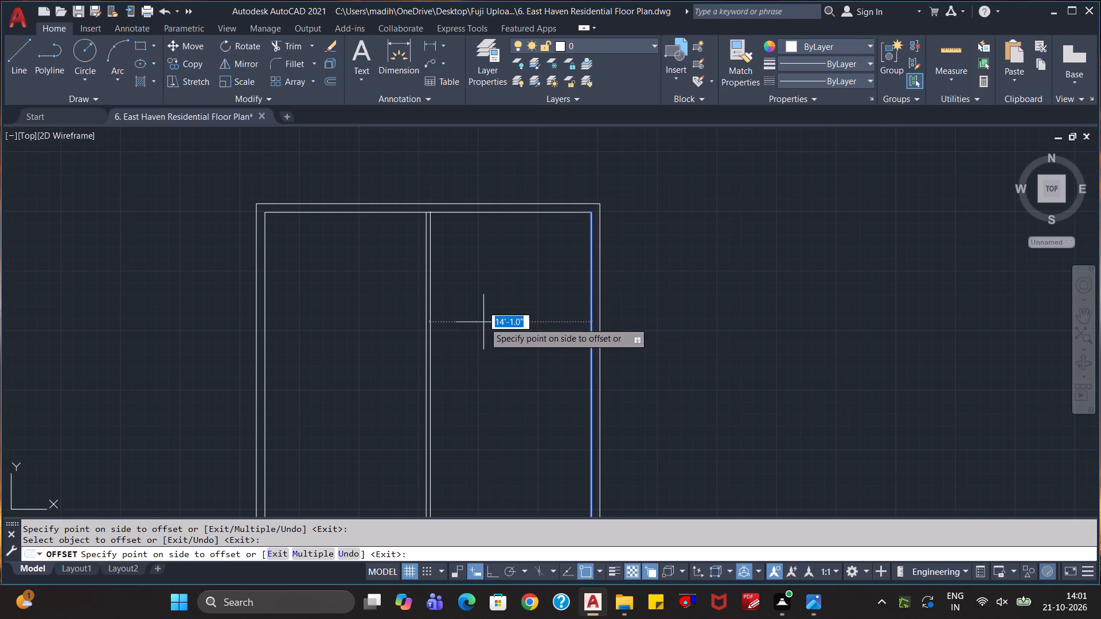
{"action": "left_click", "coordinate": [466, 322]}
{"action": "key", "text": "Escape"}
{"action": "key", "text": "Escape"}
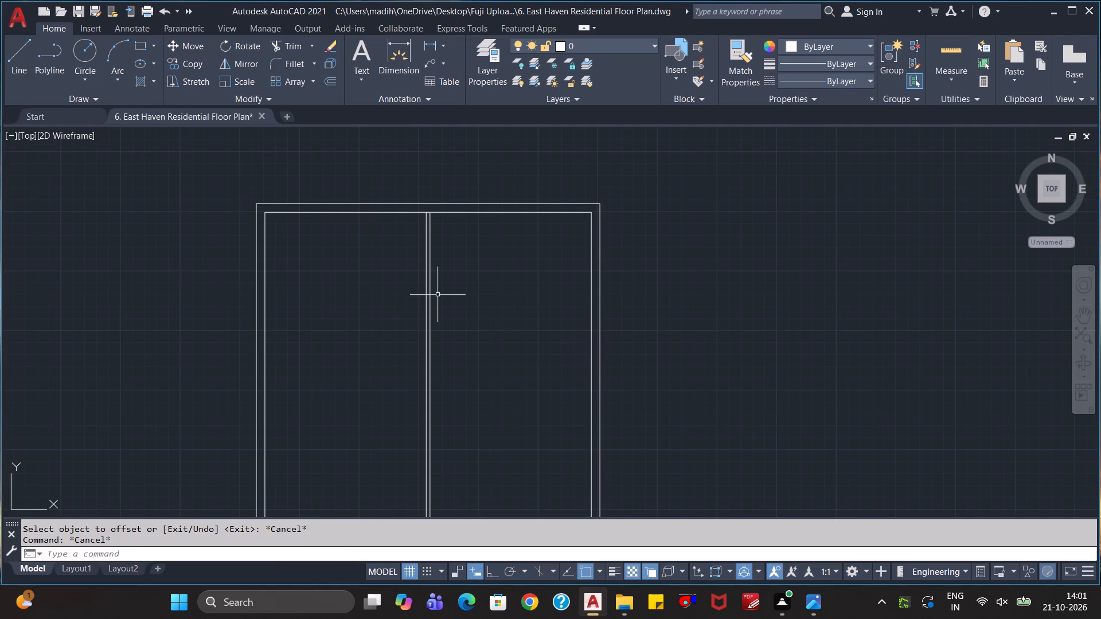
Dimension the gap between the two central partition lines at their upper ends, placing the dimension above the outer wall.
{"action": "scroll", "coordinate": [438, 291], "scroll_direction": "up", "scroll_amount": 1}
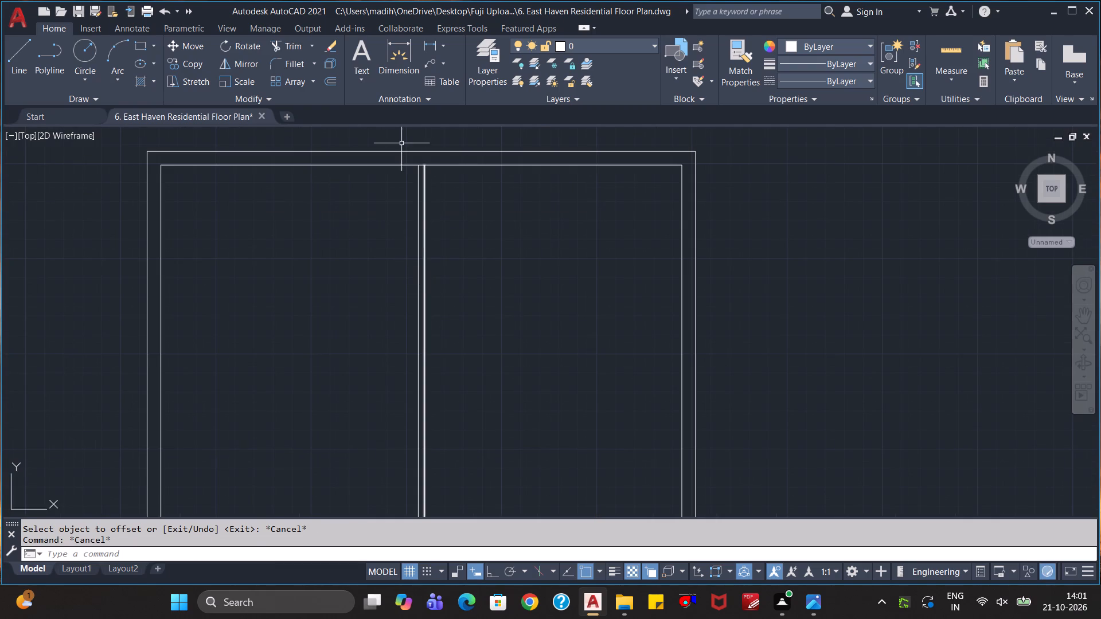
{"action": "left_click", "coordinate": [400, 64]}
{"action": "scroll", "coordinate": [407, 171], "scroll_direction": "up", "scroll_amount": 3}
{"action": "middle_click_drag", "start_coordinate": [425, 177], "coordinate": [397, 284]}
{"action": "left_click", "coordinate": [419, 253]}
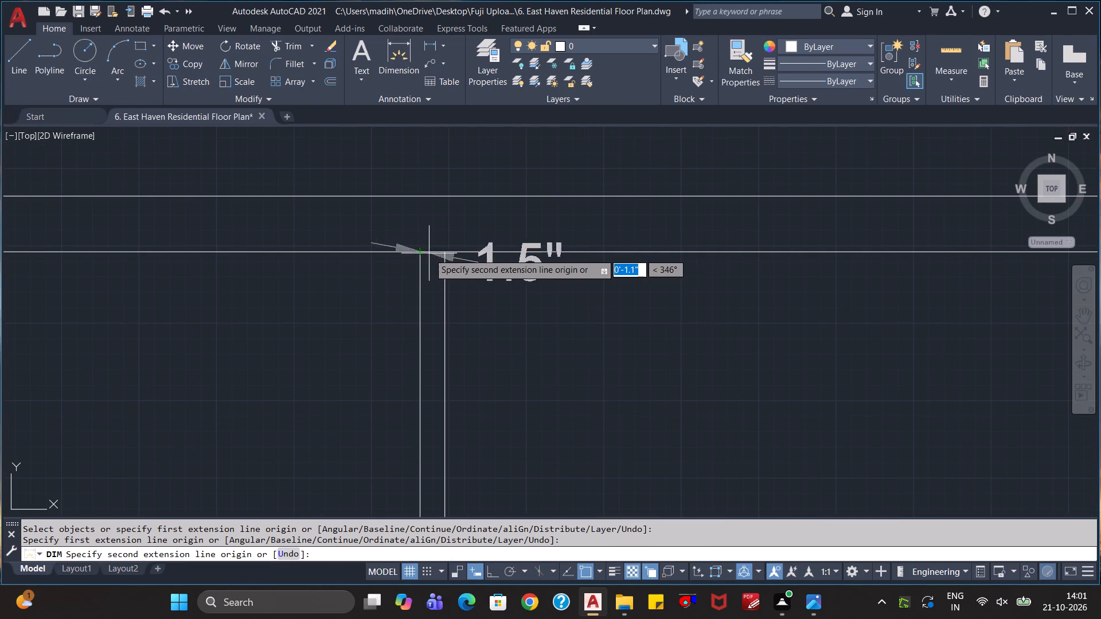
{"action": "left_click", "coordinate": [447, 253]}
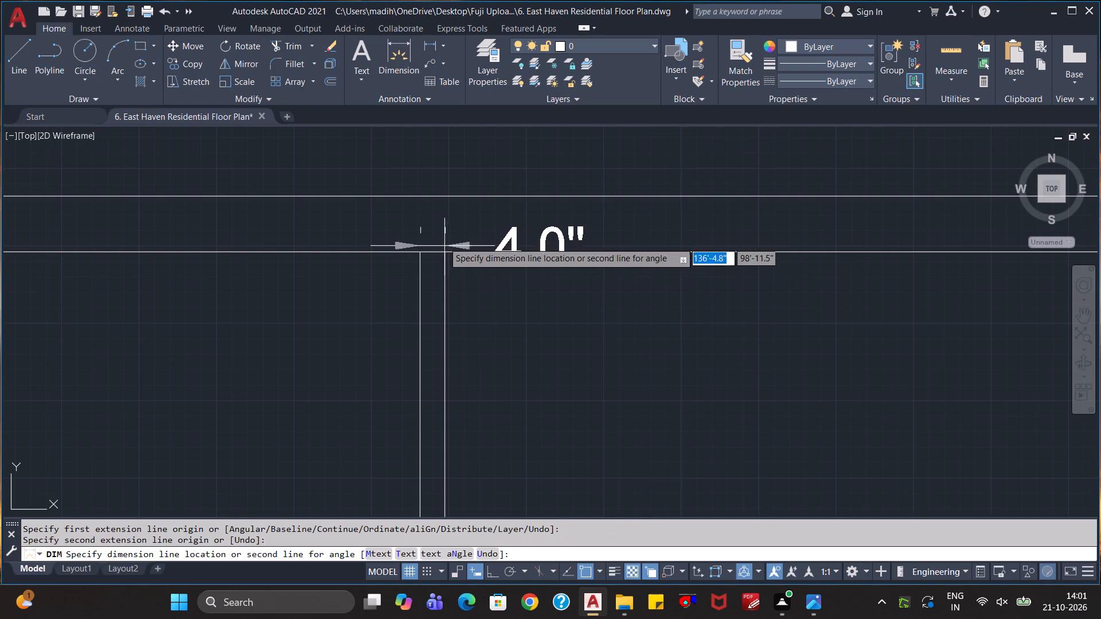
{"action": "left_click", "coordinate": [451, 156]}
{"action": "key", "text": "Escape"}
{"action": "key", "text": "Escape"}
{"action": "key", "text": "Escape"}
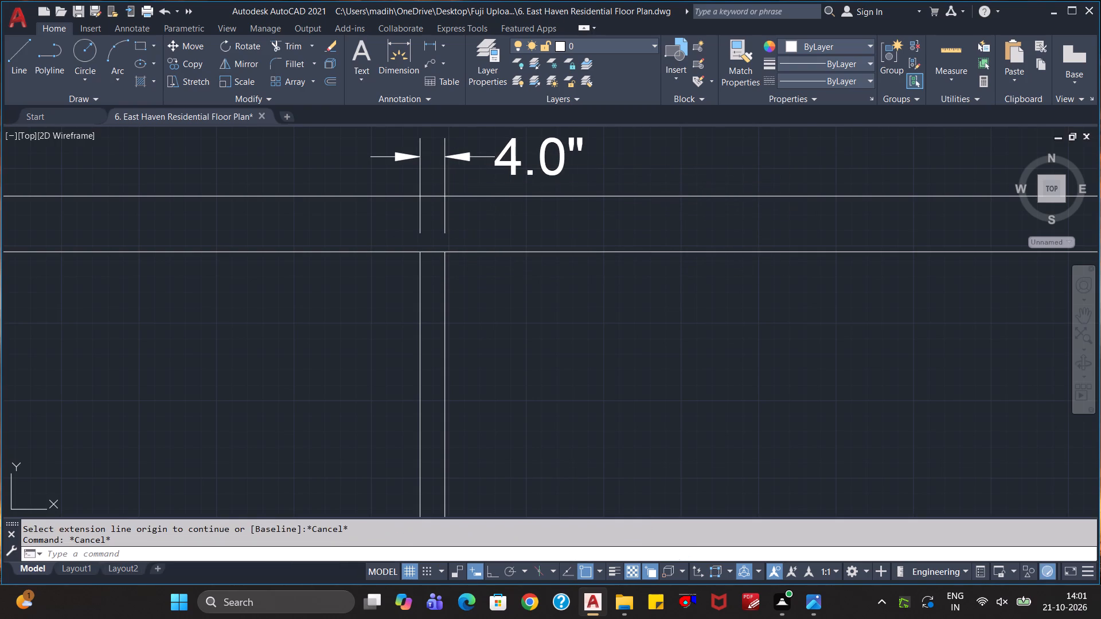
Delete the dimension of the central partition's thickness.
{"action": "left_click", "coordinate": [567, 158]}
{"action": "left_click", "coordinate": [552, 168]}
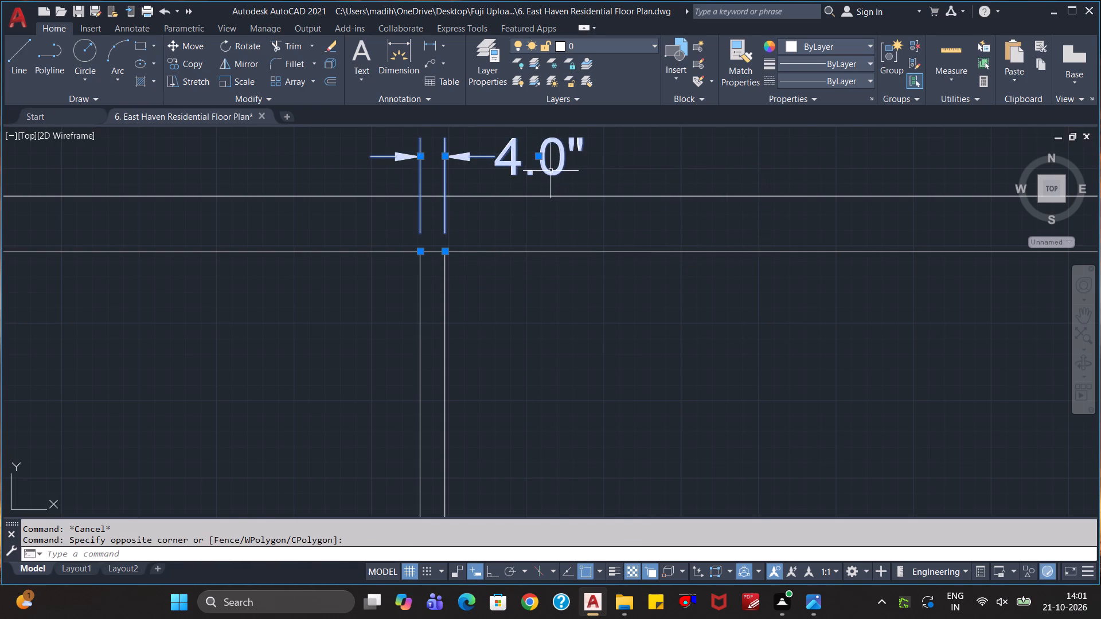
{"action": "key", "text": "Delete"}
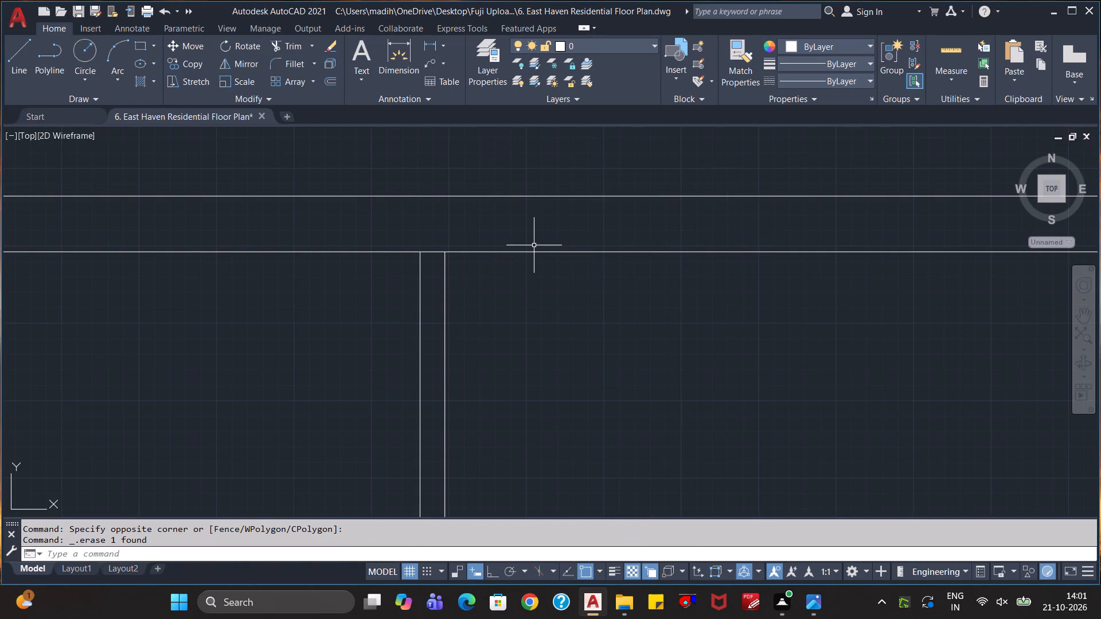
Offset the top inner wall line downward by 14' and 14'4" to form a horizontal partition across the plan.
{"action": "scroll", "coordinate": [521, 301], "scroll_direction": "down", "scroll_amount": 1}
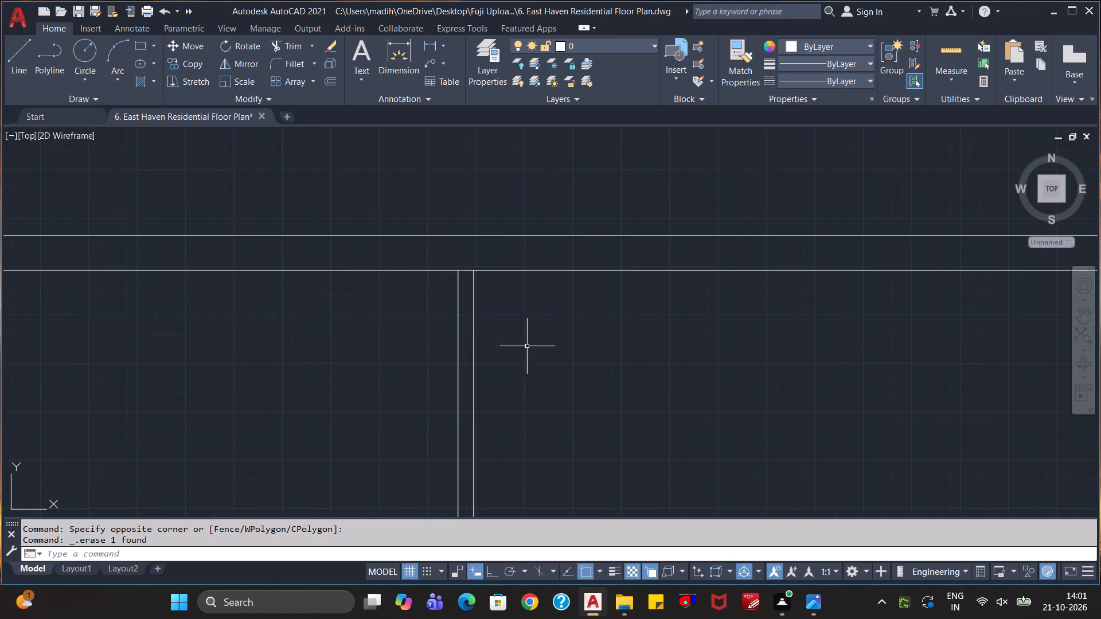
{"action": "middle_click_drag", "start_coordinate": [541, 365], "coordinate": [565, 297]}
{"action": "scroll", "coordinate": [565, 294], "scroll_direction": "down", "scroll_amount": 1}
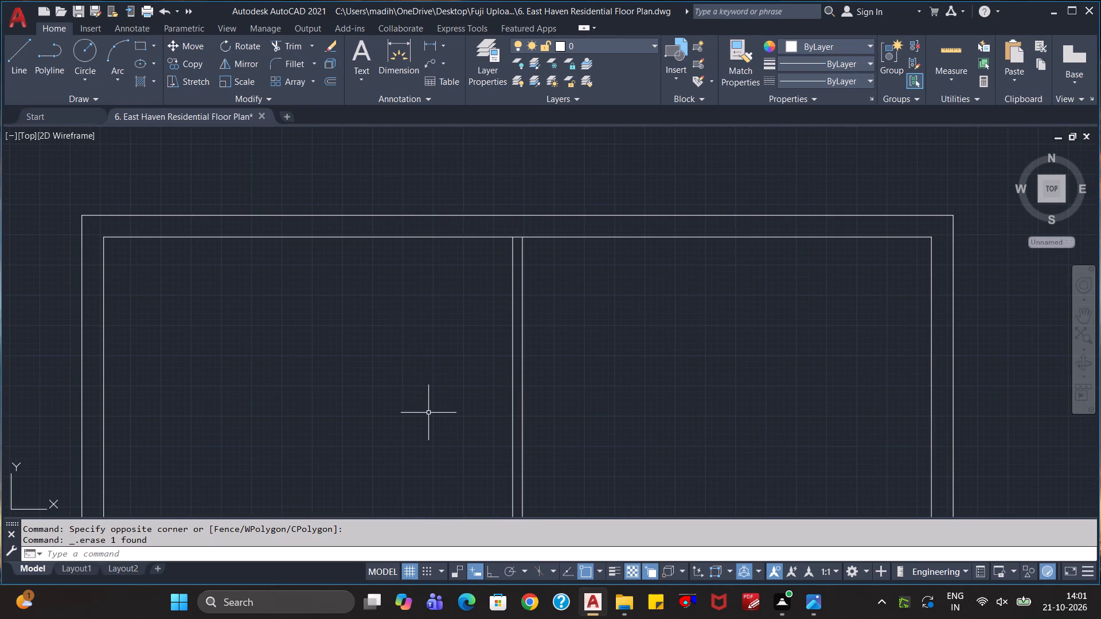
{"action": "scroll", "coordinate": [404, 374], "scroll_direction": "down", "scroll_amount": 1}
{"action": "middle_click_drag", "start_coordinate": [412, 373], "coordinate": [451, 238]}
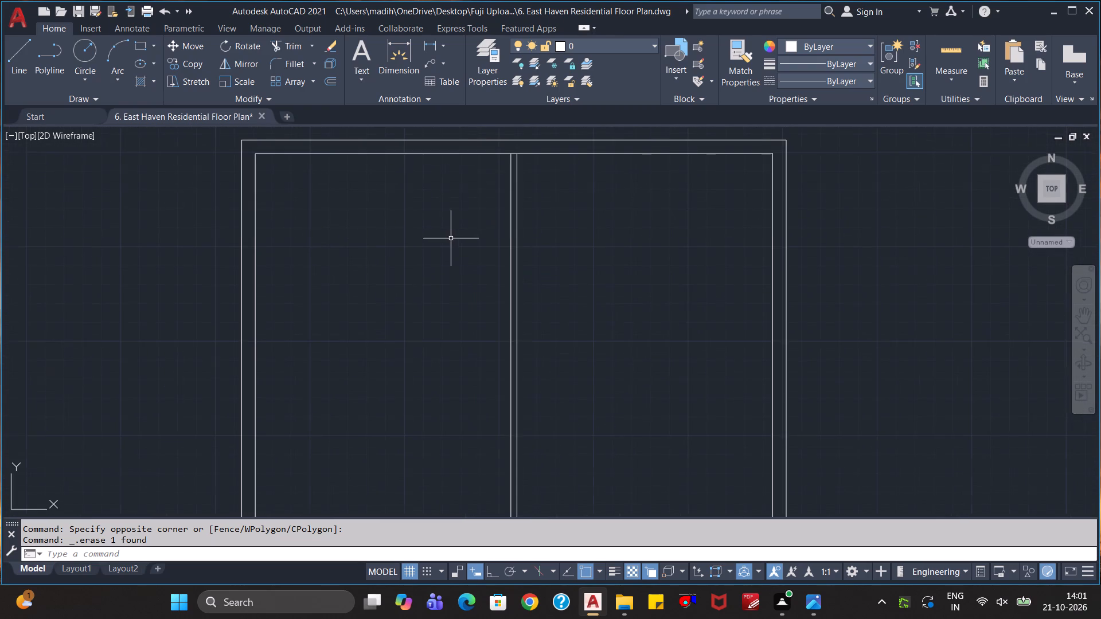
{"action": "scroll", "coordinate": [460, 247], "scroll_direction": "down", "scroll_amount": 1}
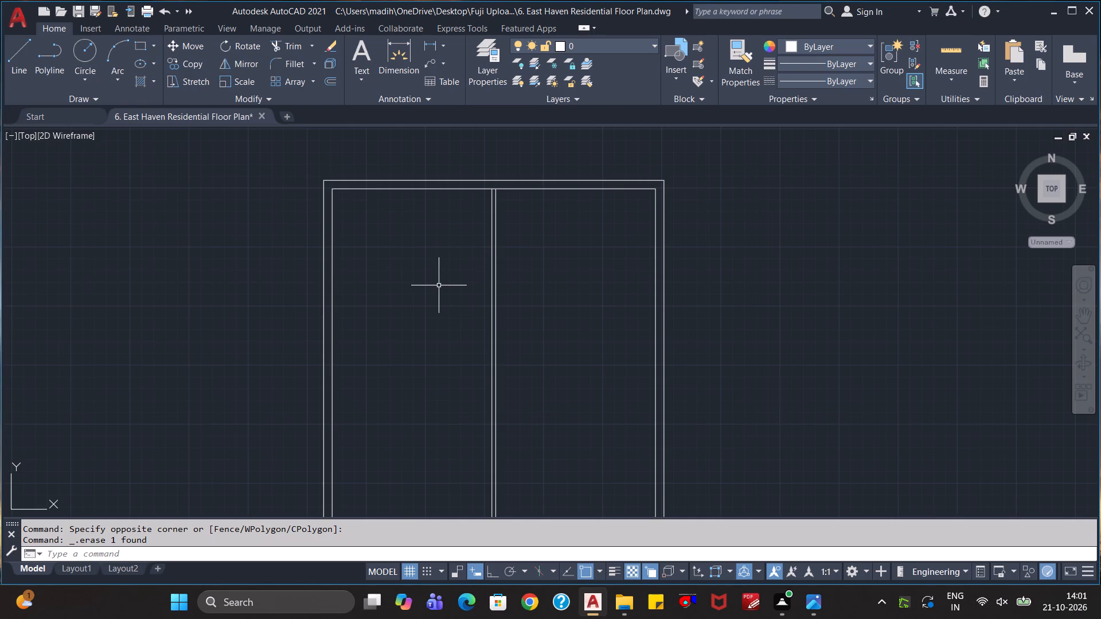
{"action": "key", "text": "o"}
{"action": "key", "text": "Return"}
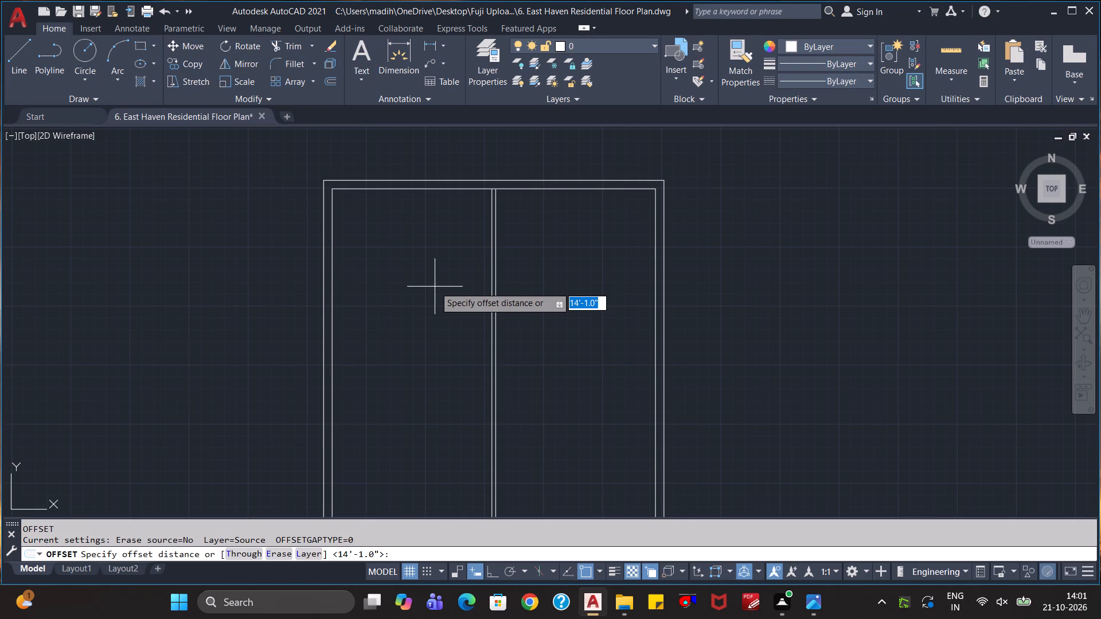
{"action": "type", "text": "14'"}
{"action": "key", "text": "Return"}
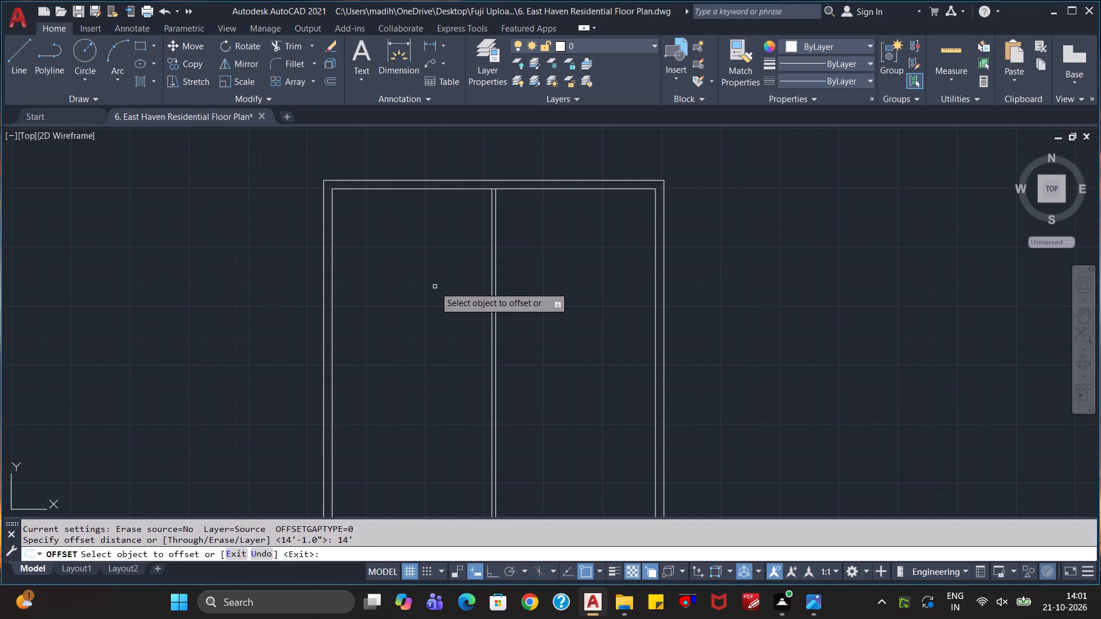
{"action": "left_click", "coordinate": [447, 189]}
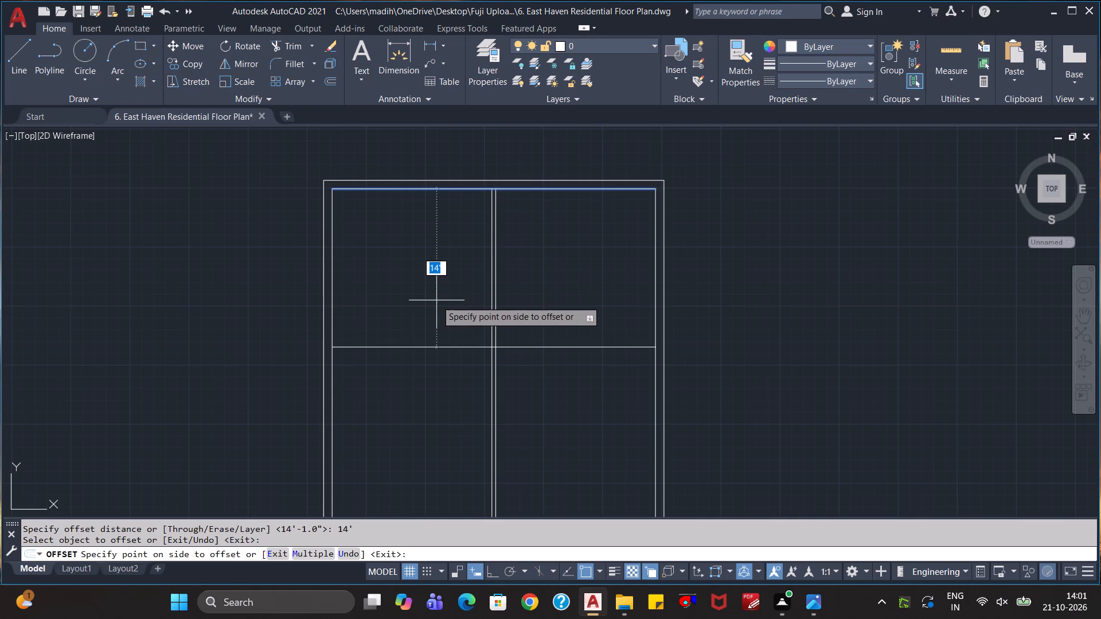
{"action": "left_click", "coordinate": [436, 300]}
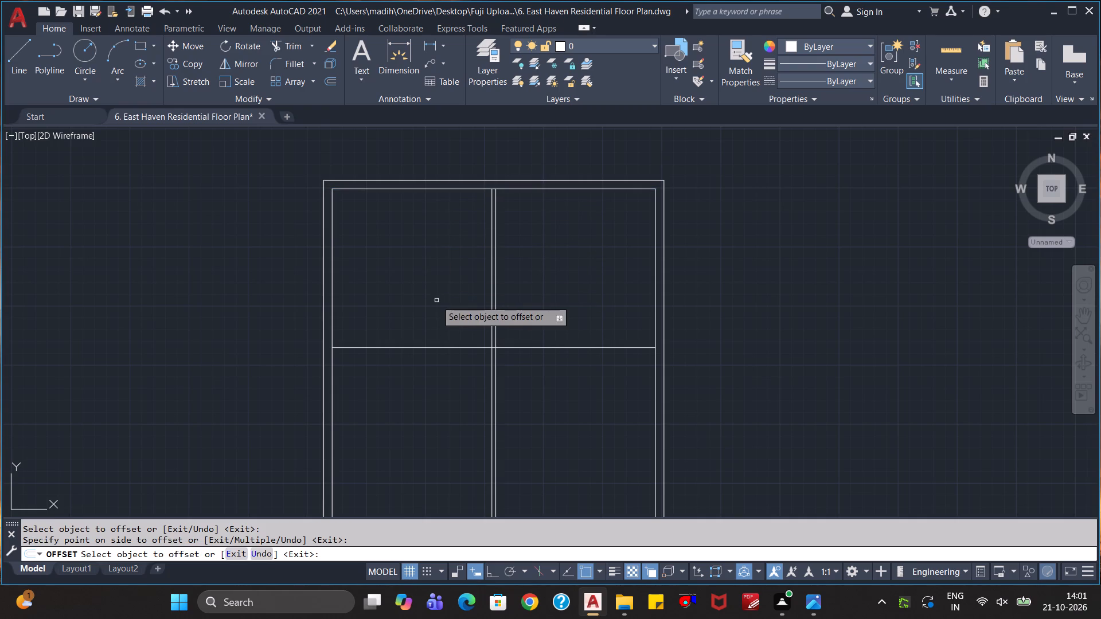
{"action": "left_click", "coordinate": [446, 189]}
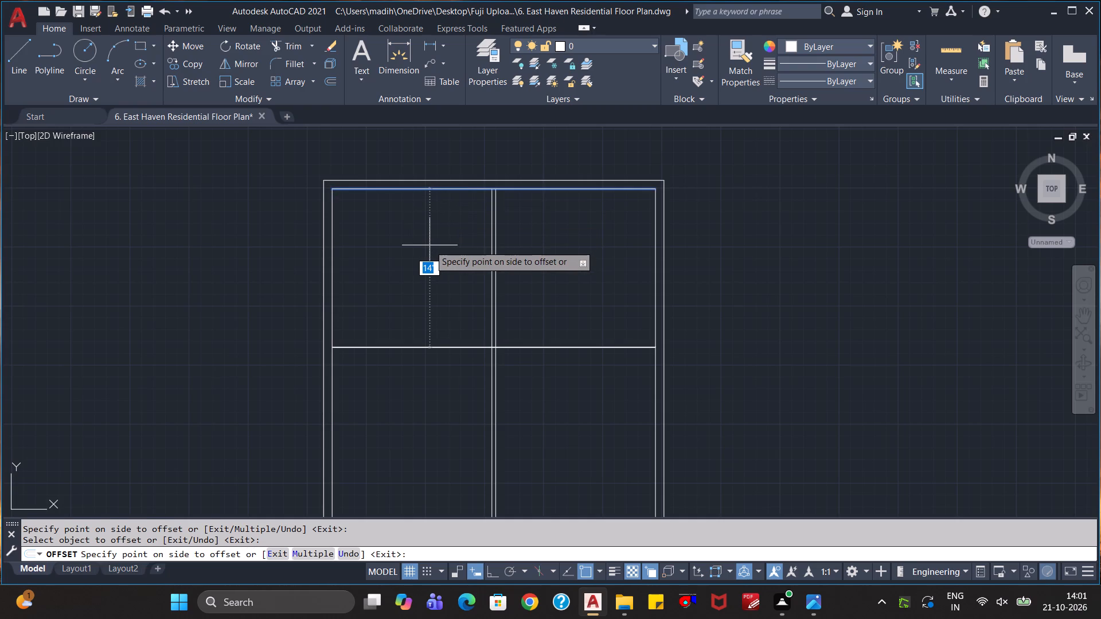
{"action": "type", "text": "14'"}
{"action": "type", "text": "4\""}
{"action": "key", "text": "Return"}
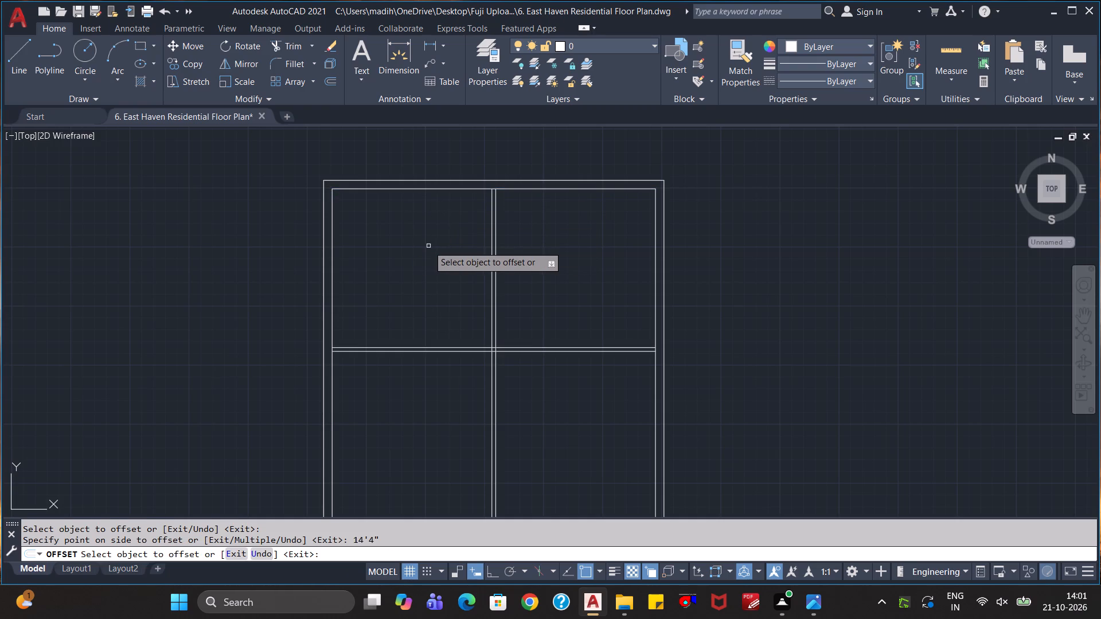
{"action": "key", "text": "Escape"}
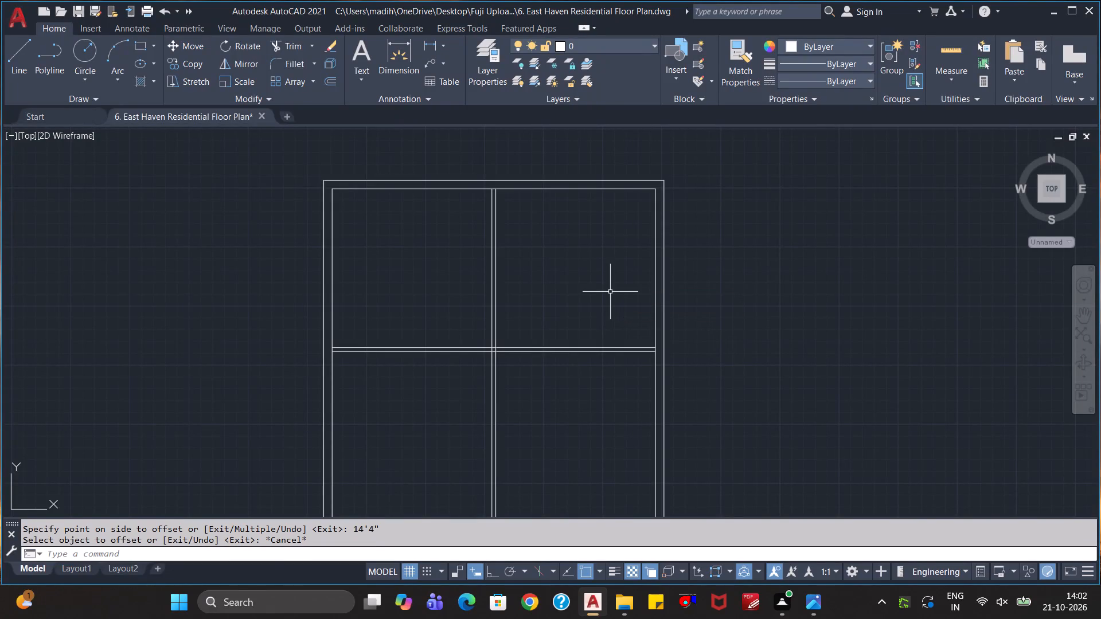
{"action": "key", "text": "Escape"}
Offset the horizontal partition's lower line downward by 5' and 5'4" to form a second horizontal partition.
{"action": "scroll", "coordinate": [581, 314], "scroll_direction": "down", "scroll_amount": 2}
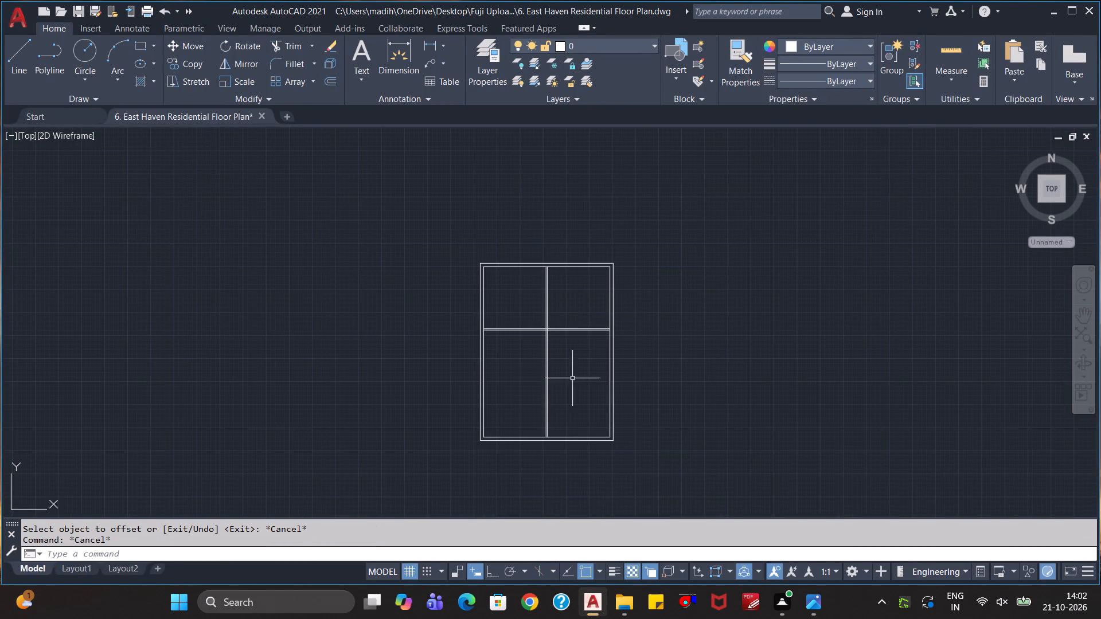
{"action": "middle_click_drag", "start_coordinate": [570, 382], "coordinate": [554, 323]}
{"action": "scroll", "coordinate": [552, 312], "scroll_direction": "up", "scroll_amount": 1}
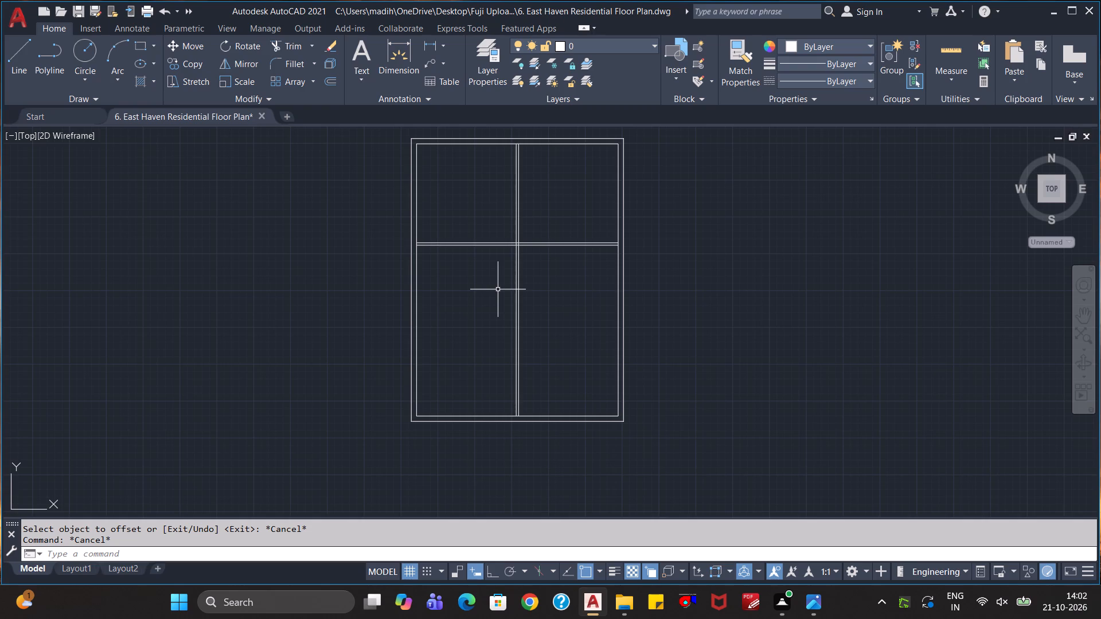
{"action": "key", "text": "o"}
{"action": "key", "text": "Return"}
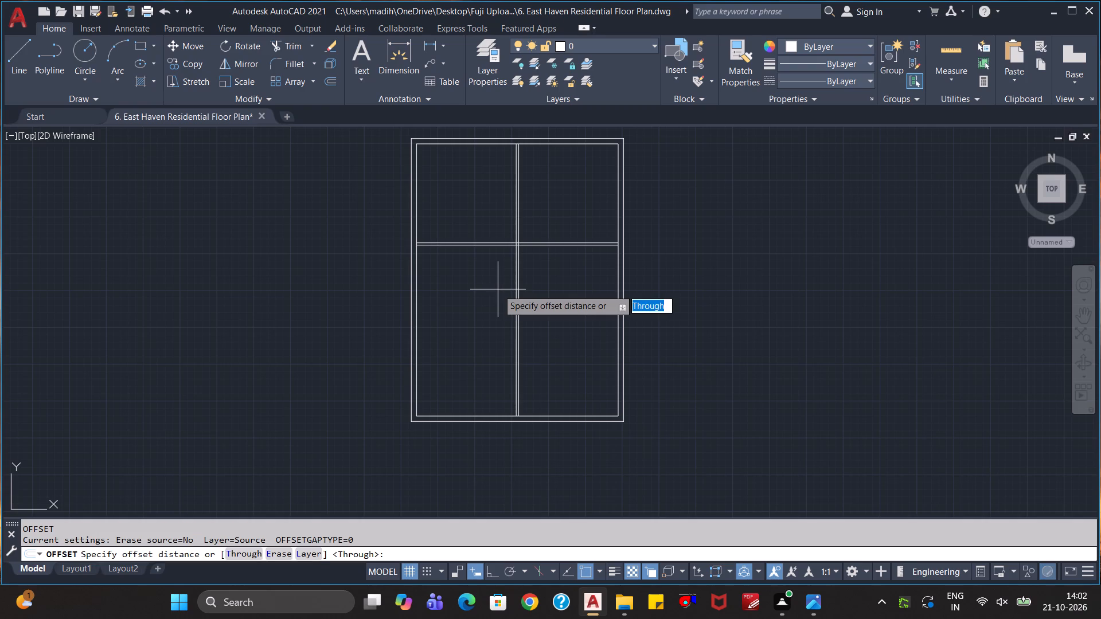
{"action": "type", "text": "5'"}
{"action": "key", "text": "Return"}
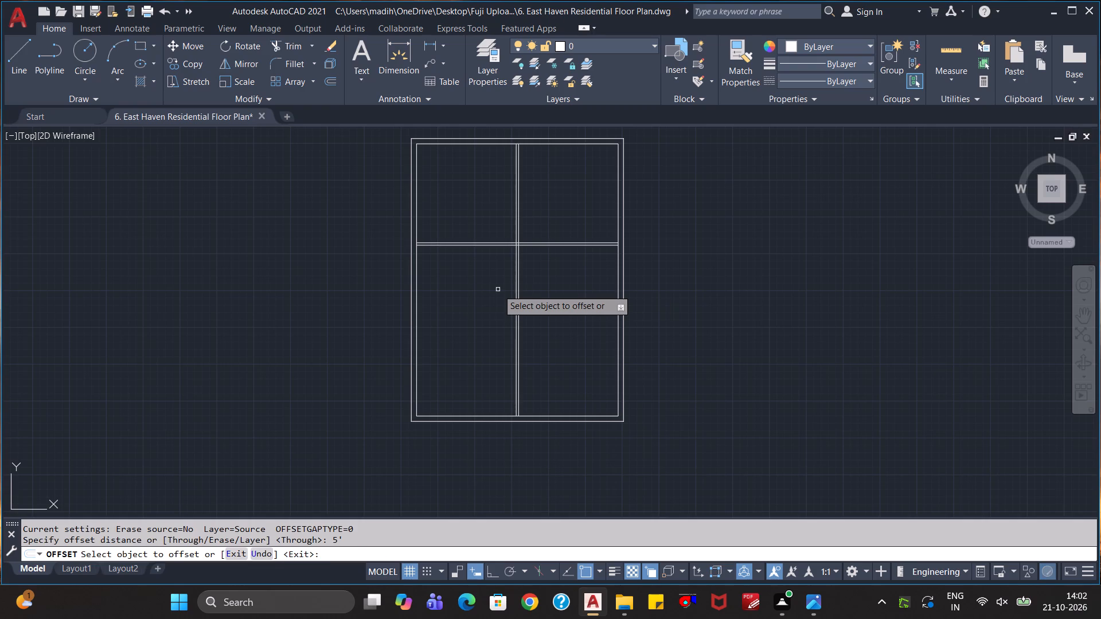
{"action": "scroll", "coordinate": [495, 250], "scroll_direction": "up", "scroll_amount": 3}
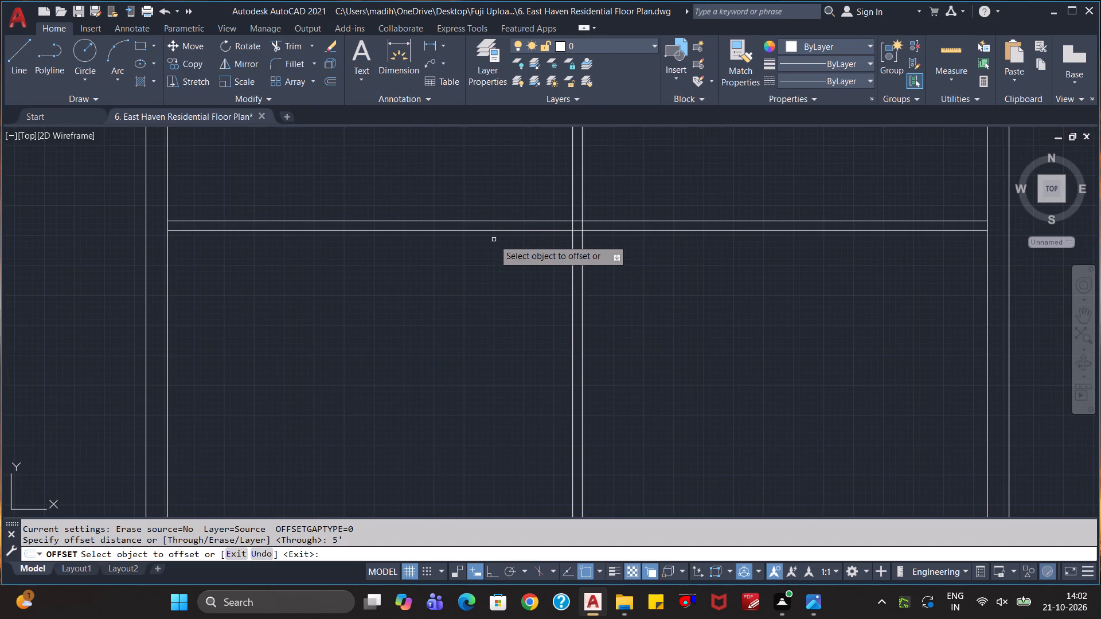
{"action": "left_click", "coordinate": [499, 231]}
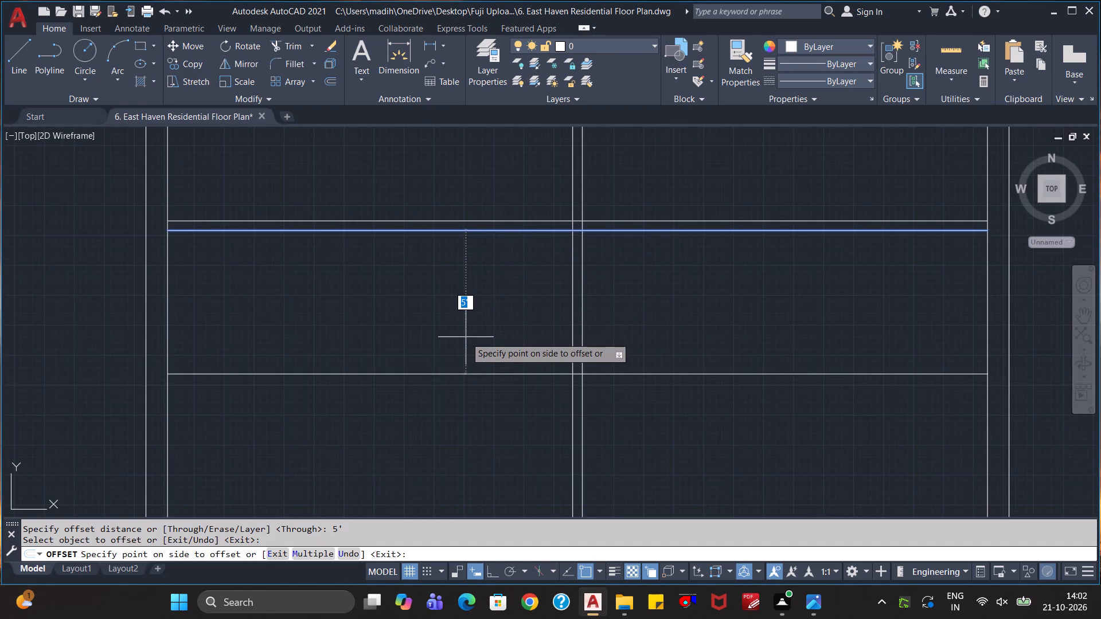
{"action": "left_click", "coordinate": [466, 337]}
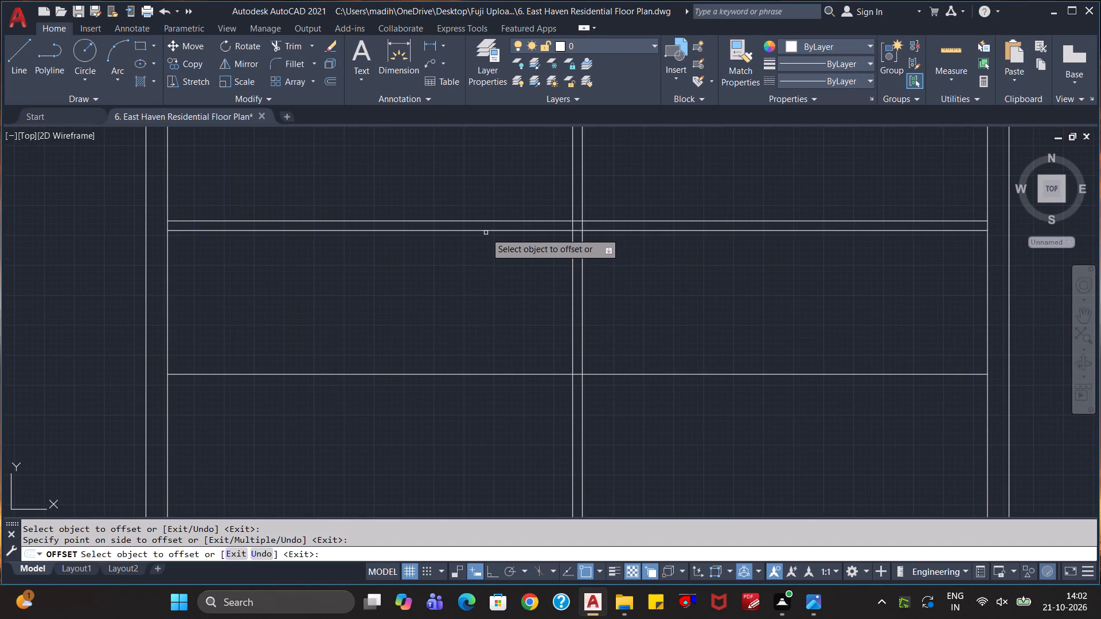
{"action": "left_click", "coordinate": [487, 231]}
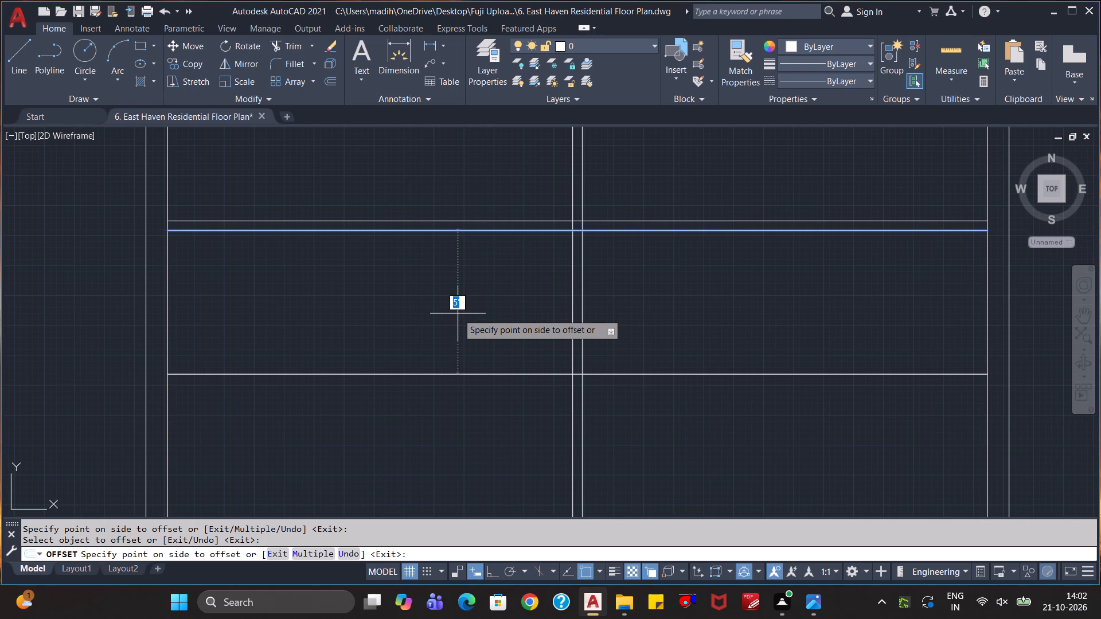
{"action": "type", "text": "5'"}
{"action": "type", "text": "4\""}
{"action": "key", "text": "Return"}
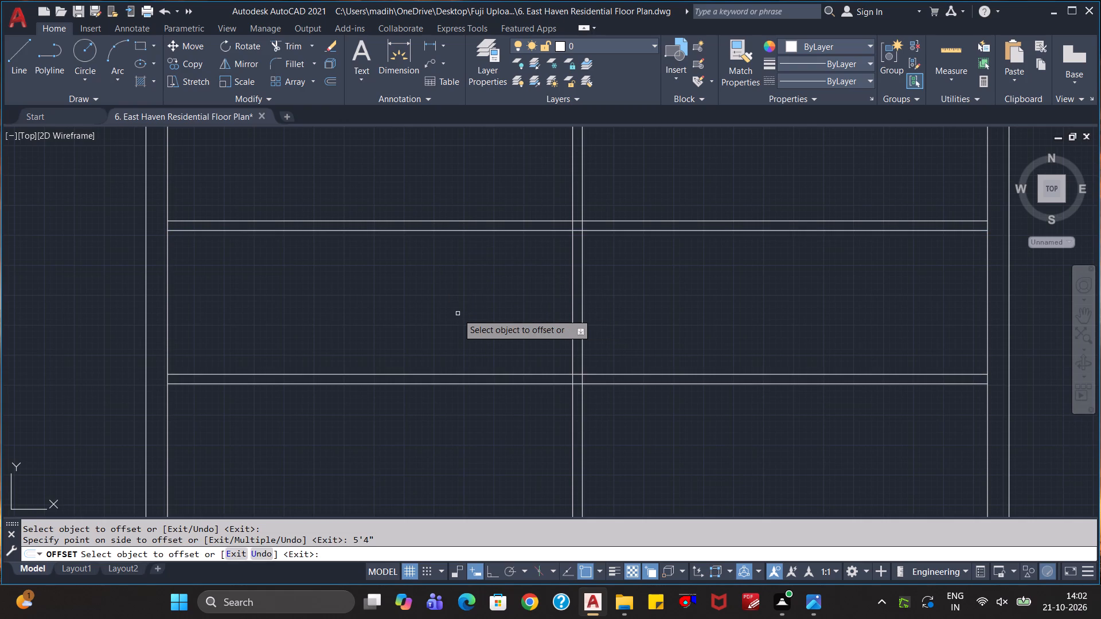
Offset the bottom inner wall line 11'9" upward to form the lower face of a third horizontal partition.
{"action": "scroll", "coordinate": [524, 322], "scroll_direction": "down", "scroll_amount": 3}
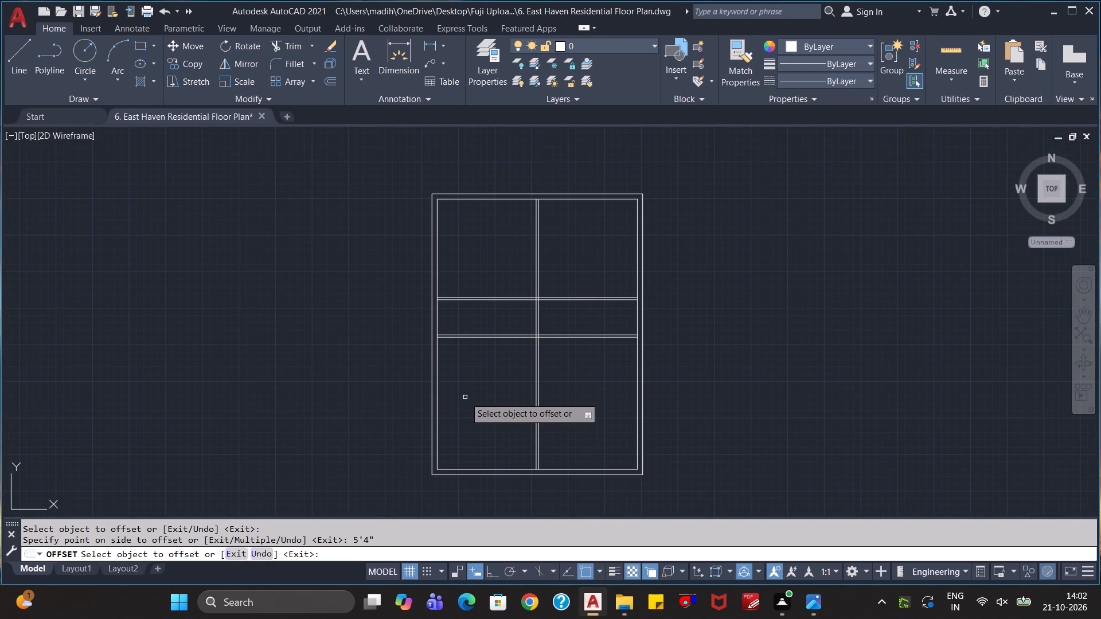
{"action": "scroll", "coordinate": [462, 402], "scroll_direction": "up", "scroll_amount": 1}
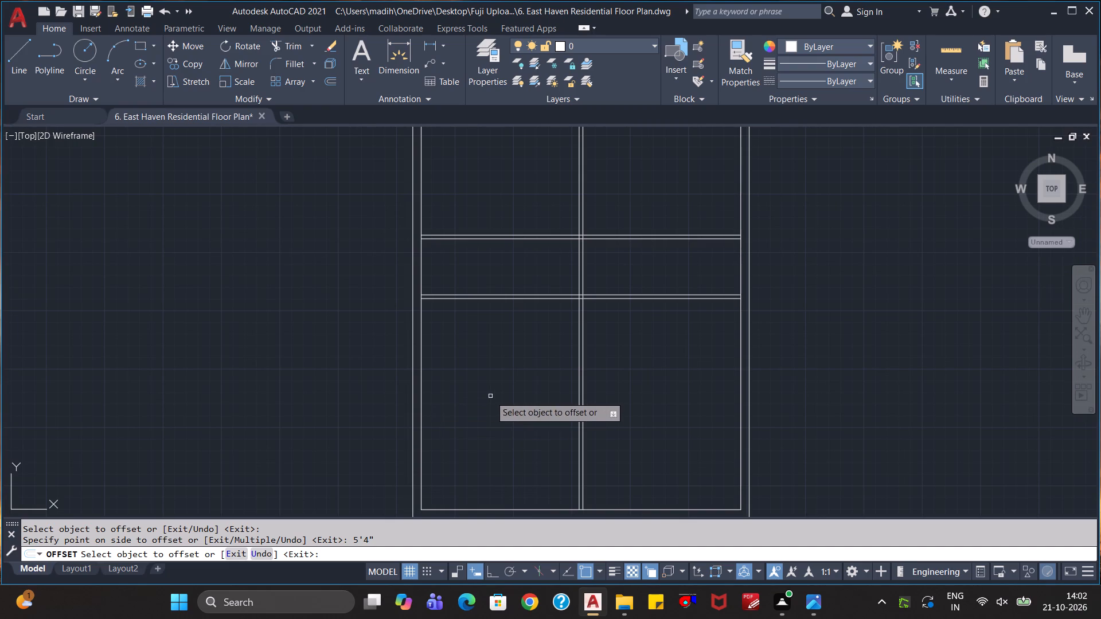
{"action": "middle_click_drag", "start_coordinate": [498, 442], "coordinate": [500, 385]}
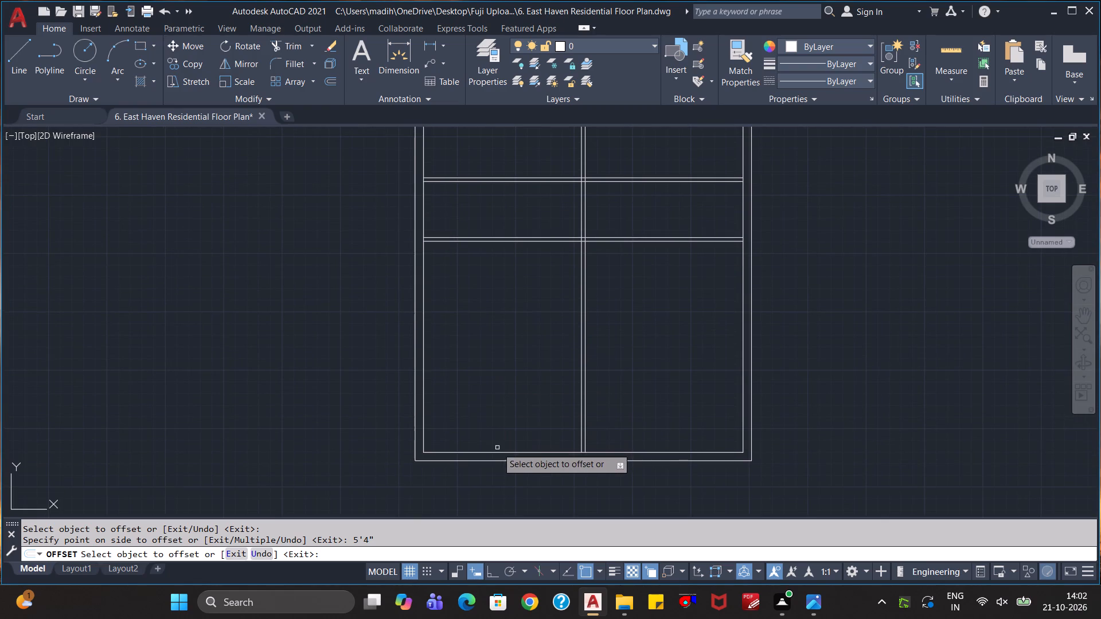
{"action": "left_click", "coordinate": [502, 453]}
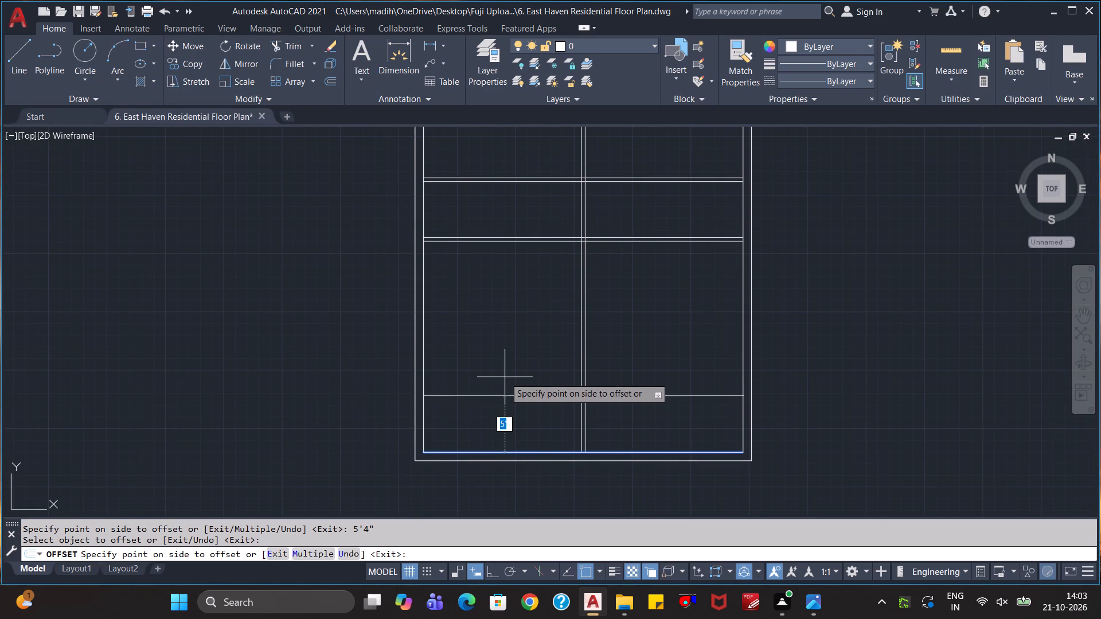
{"action": "type", "text": "11"}
{"action": "type", "text": "'9\""}
{"action": "key", "text": "Return"}
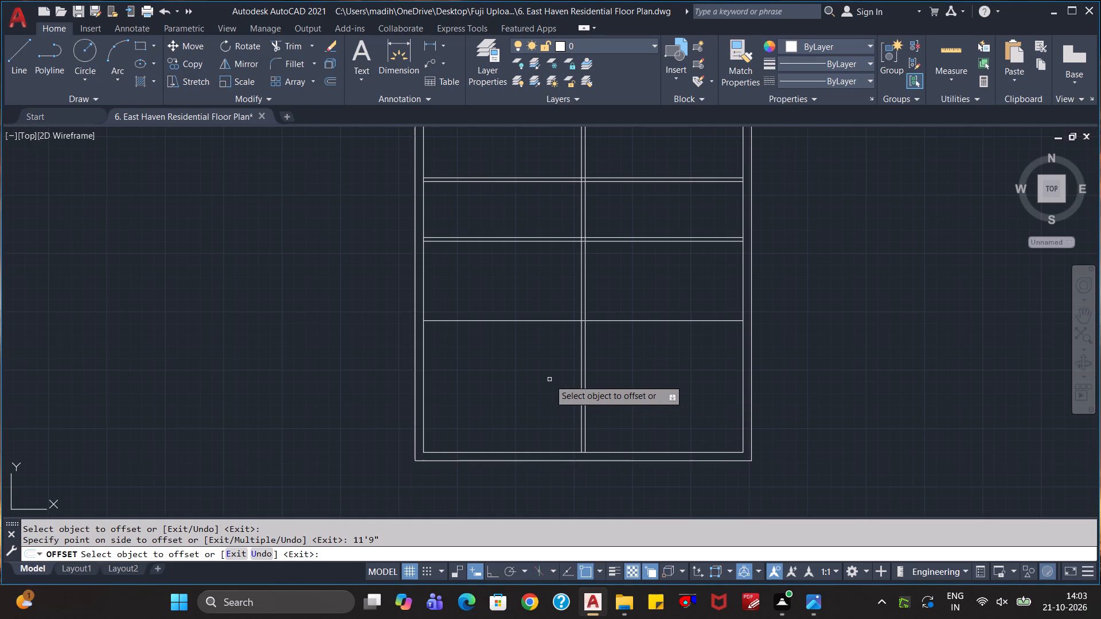
{"action": "left_click", "coordinate": [582, 367]}
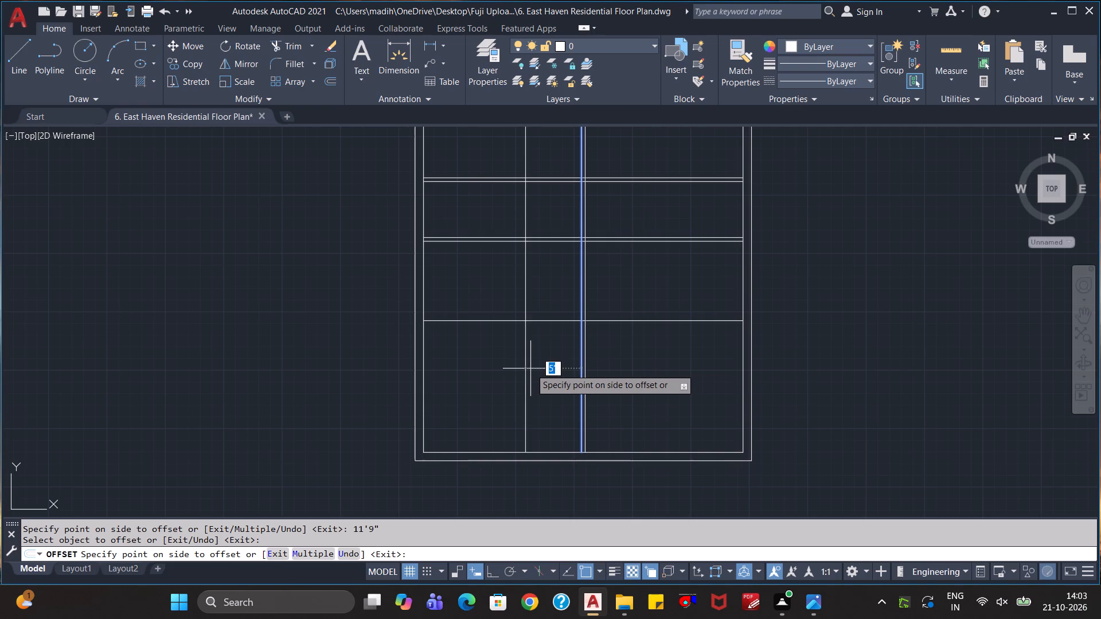
{"action": "key", "text": "Escape"}
{"action": "key", "text": "Escape"}
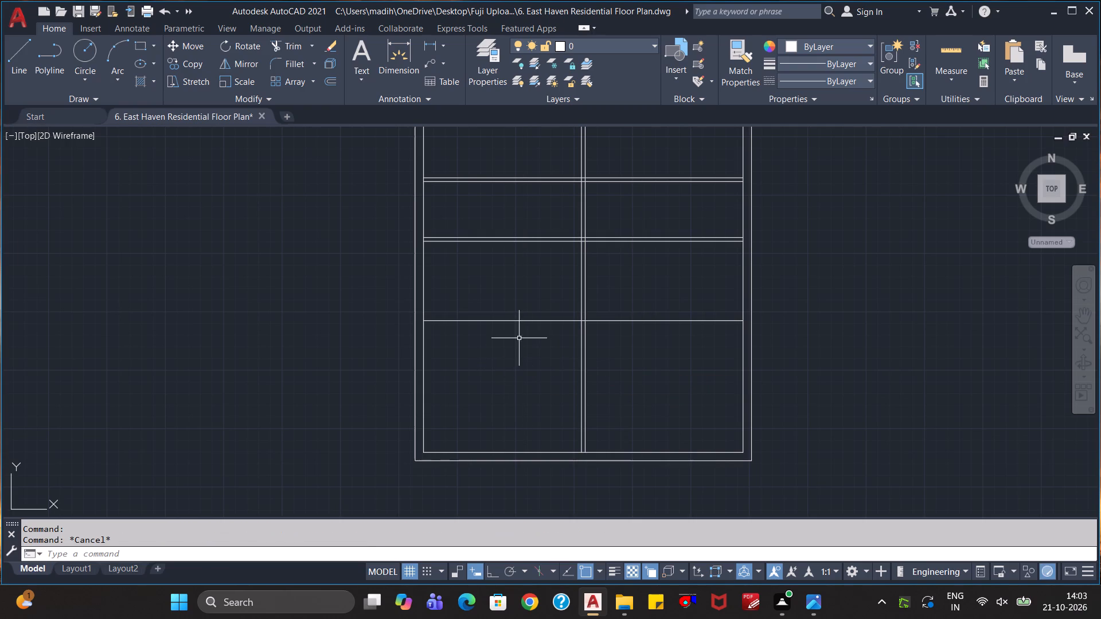
Offset the third partition's lower face line 4" upward to form its upper face.
{"action": "key", "text": "o"}
{"action": "key", "text": "Return"}
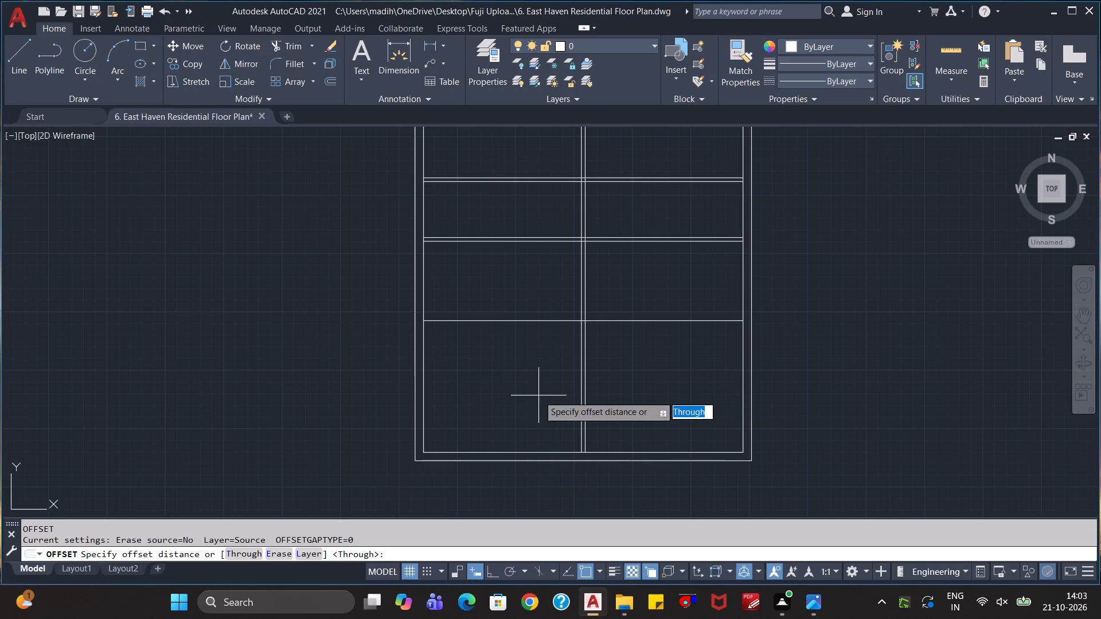
{"action": "type", "text": "4\""}
{"action": "key", "text": "Return"}
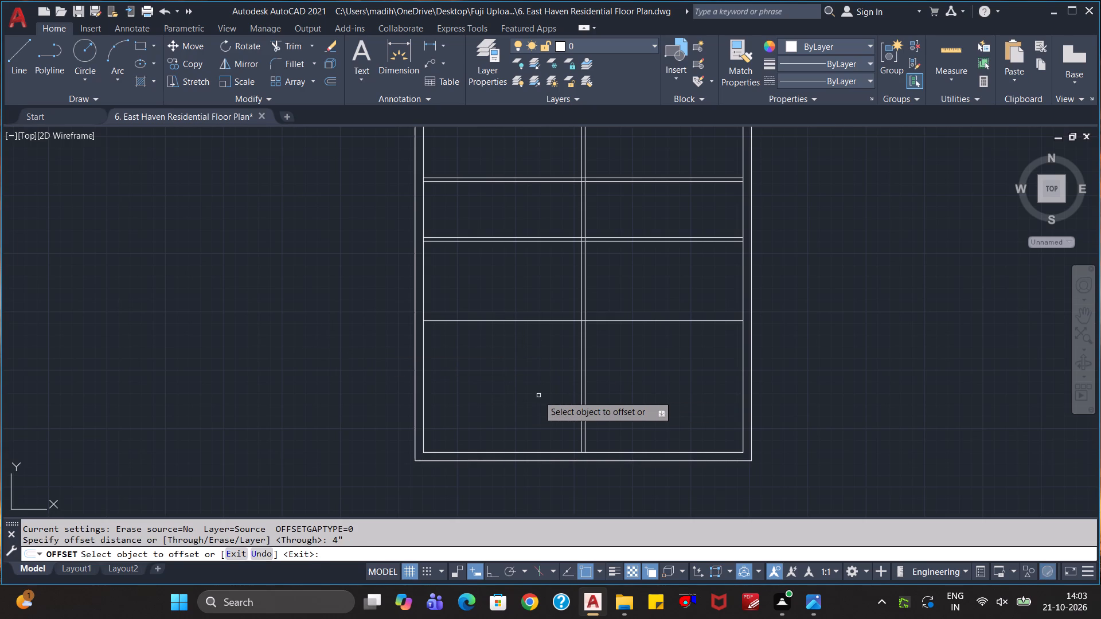
{"action": "left_click", "coordinate": [534, 320]}
{"action": "left_click", "coordinate": [539, 311]}
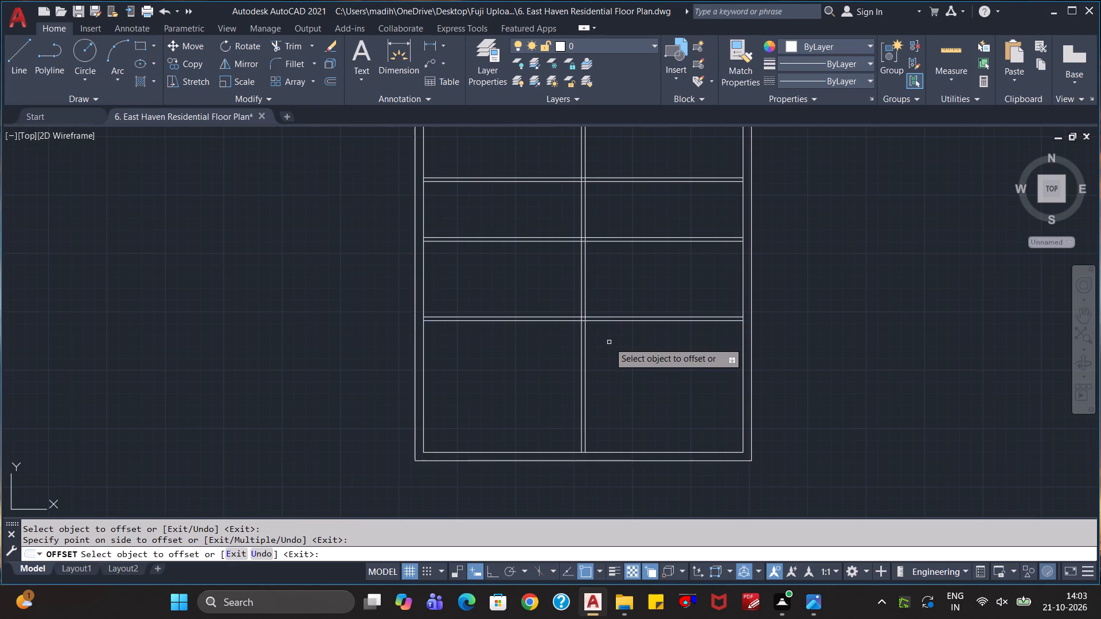
{"action": "key", "text": "Escape"}
{"action": "key", "text": "Escape"}
Trim away both lines of the central vertical partition between the second and third horizontal partitions.
{"action": "type", "text": "tr"}
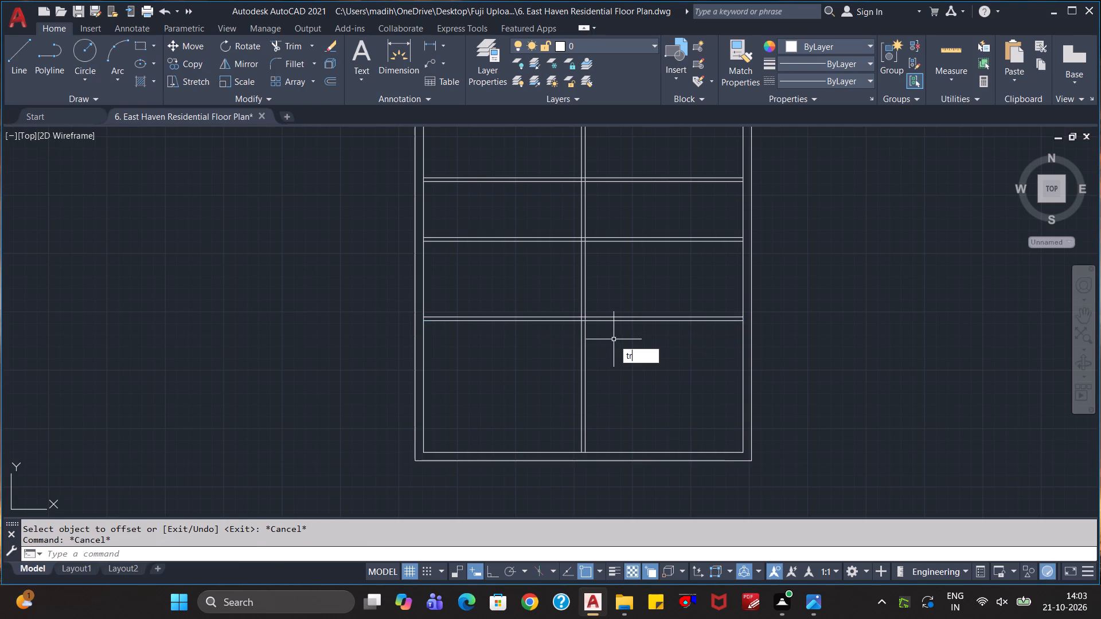
{"action": "key", "text": "Return"}
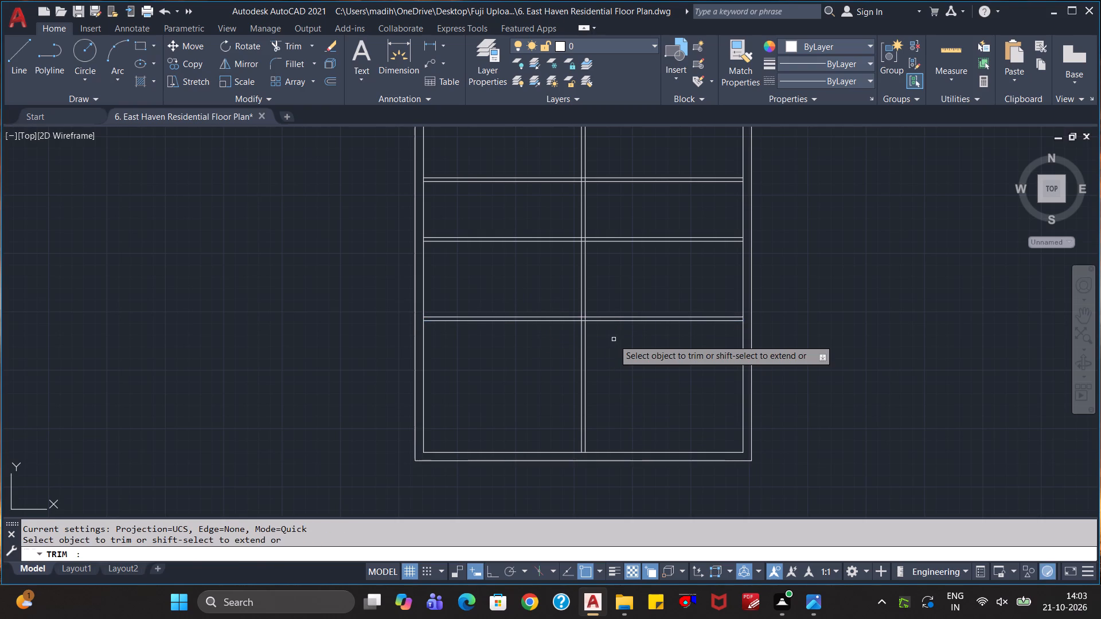
{"action": "left_click", "coordinate": [611, 275]}
{"action": "left_click", "coordinate": [564, 279]}
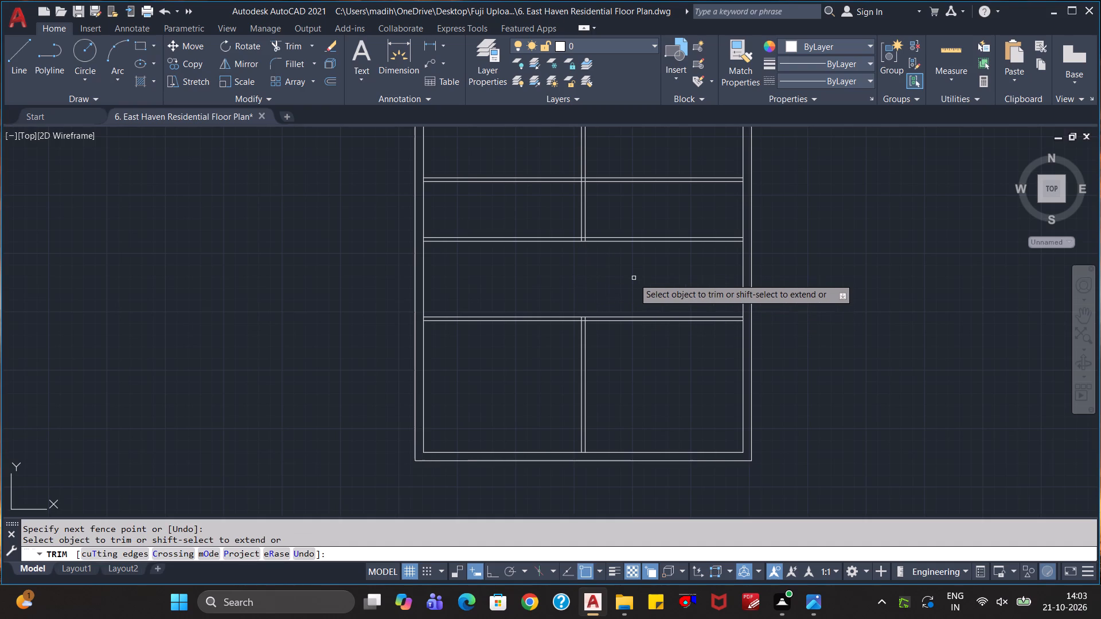
{"action": "key", "text": "Escape"}
{"action": "key", "text": "Escape"}
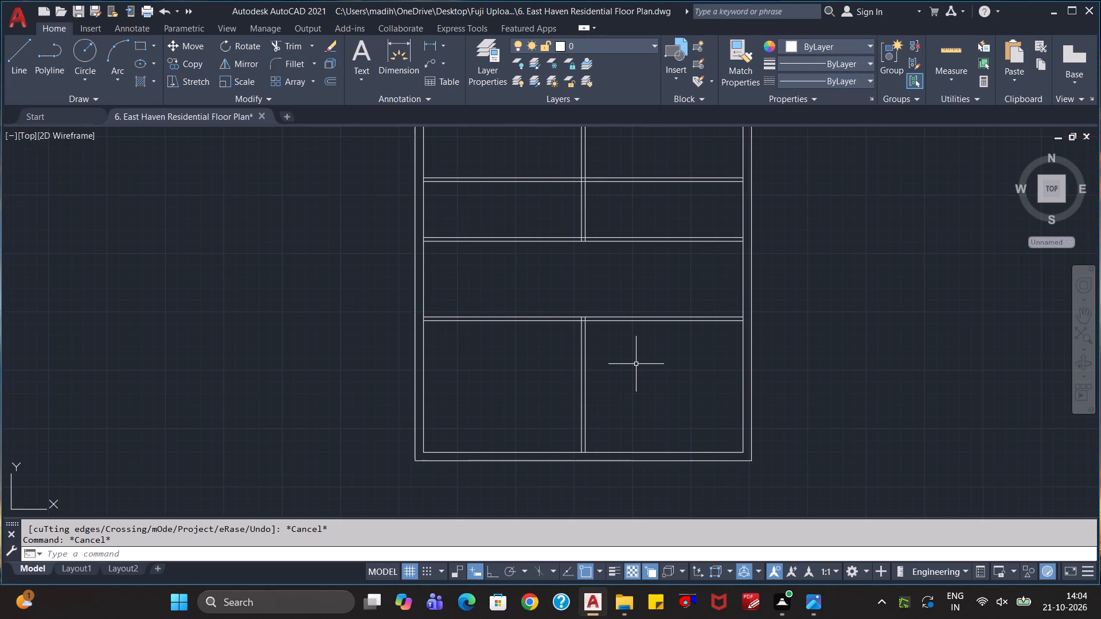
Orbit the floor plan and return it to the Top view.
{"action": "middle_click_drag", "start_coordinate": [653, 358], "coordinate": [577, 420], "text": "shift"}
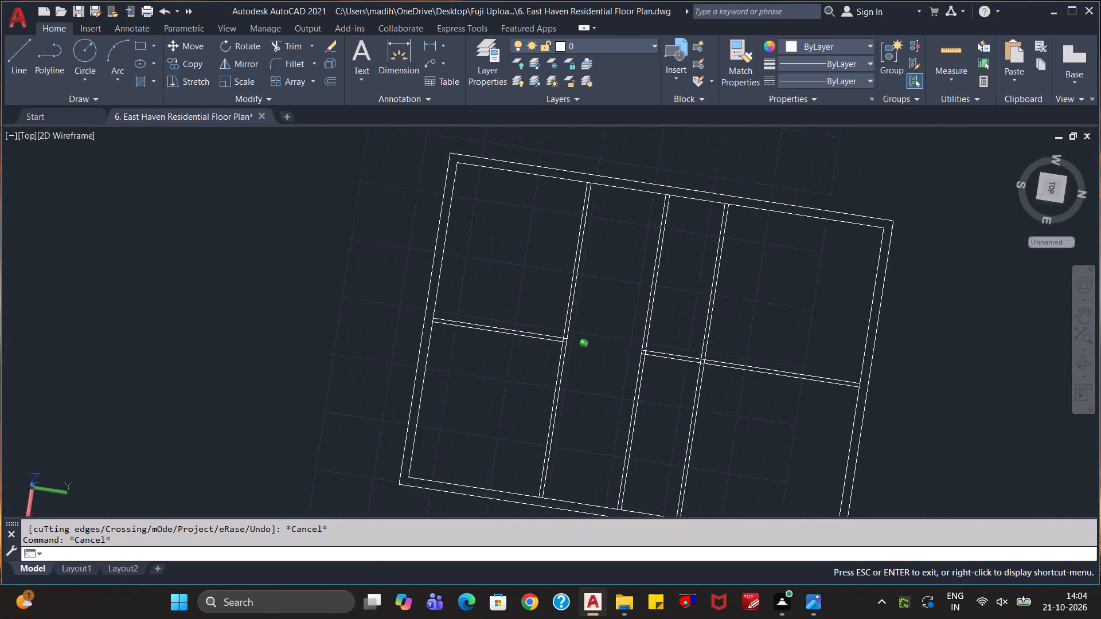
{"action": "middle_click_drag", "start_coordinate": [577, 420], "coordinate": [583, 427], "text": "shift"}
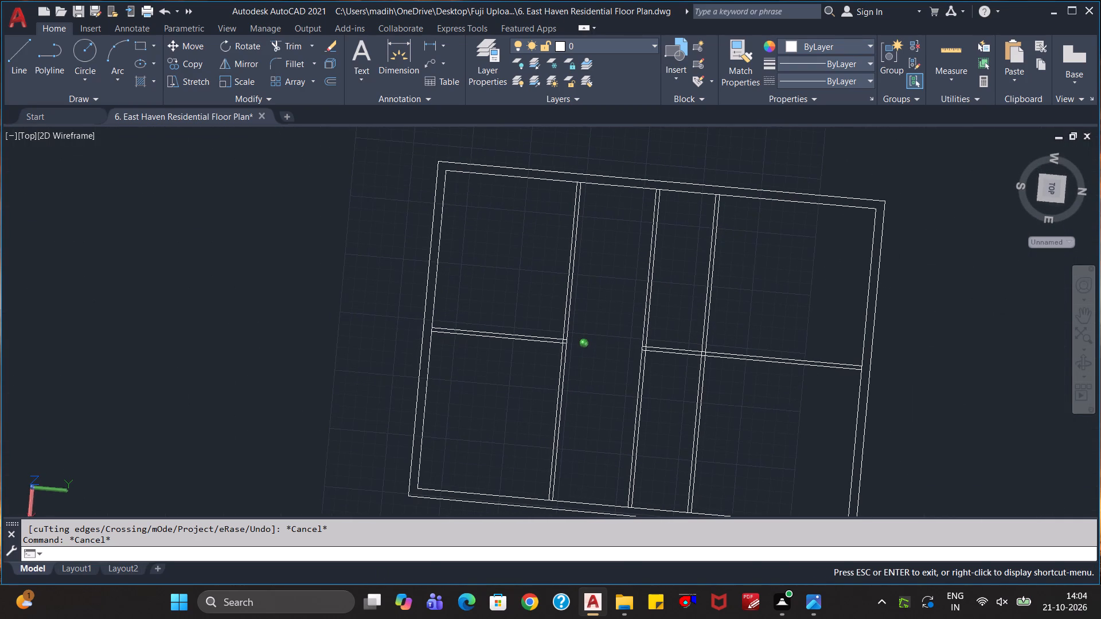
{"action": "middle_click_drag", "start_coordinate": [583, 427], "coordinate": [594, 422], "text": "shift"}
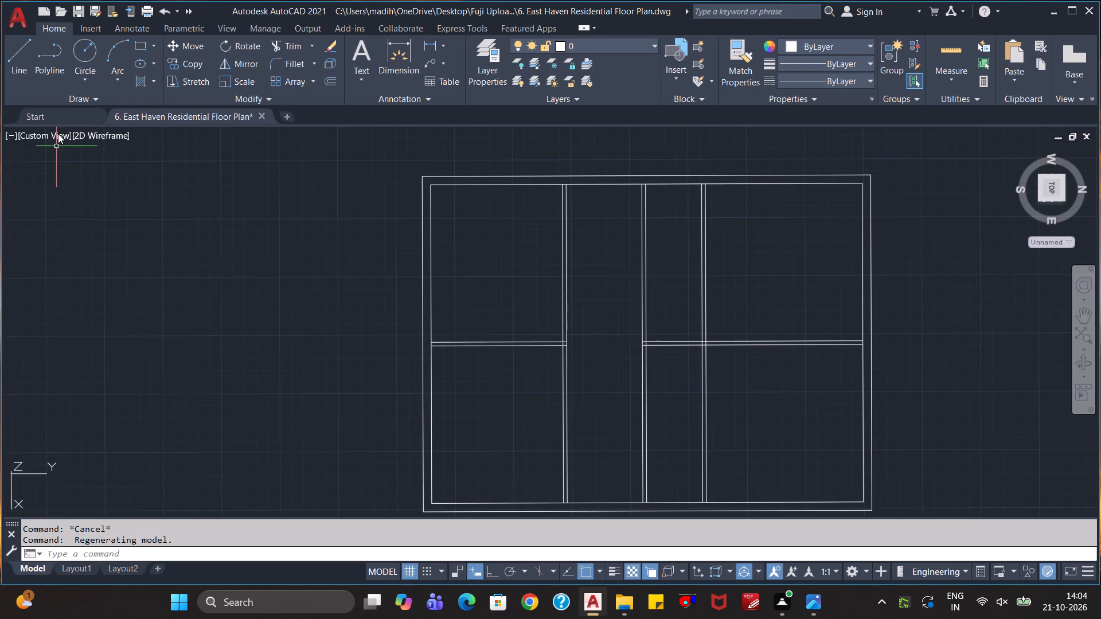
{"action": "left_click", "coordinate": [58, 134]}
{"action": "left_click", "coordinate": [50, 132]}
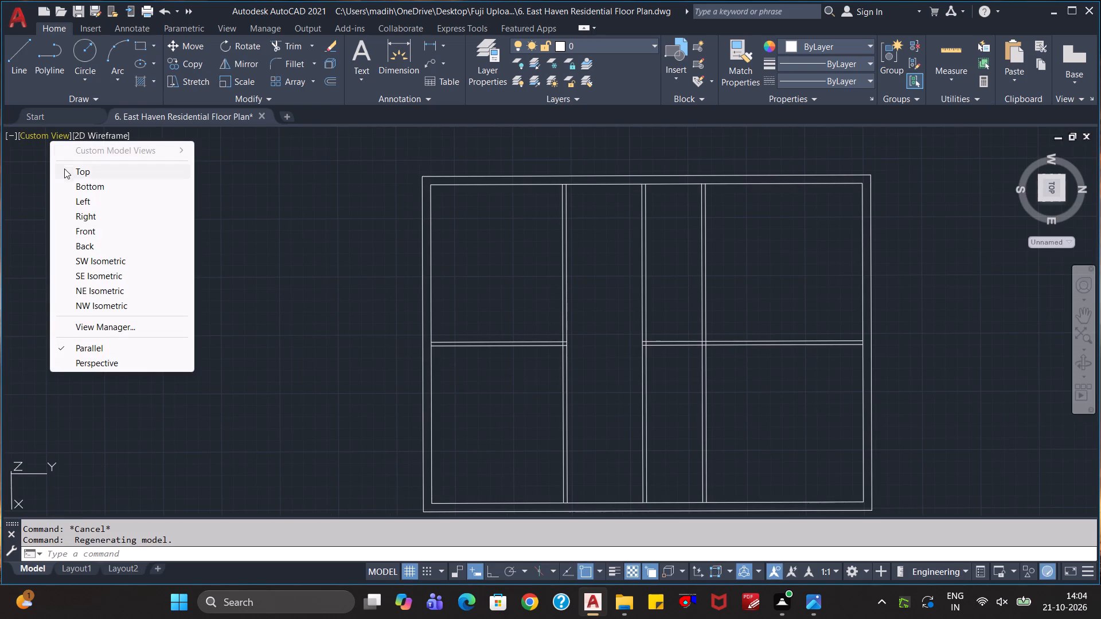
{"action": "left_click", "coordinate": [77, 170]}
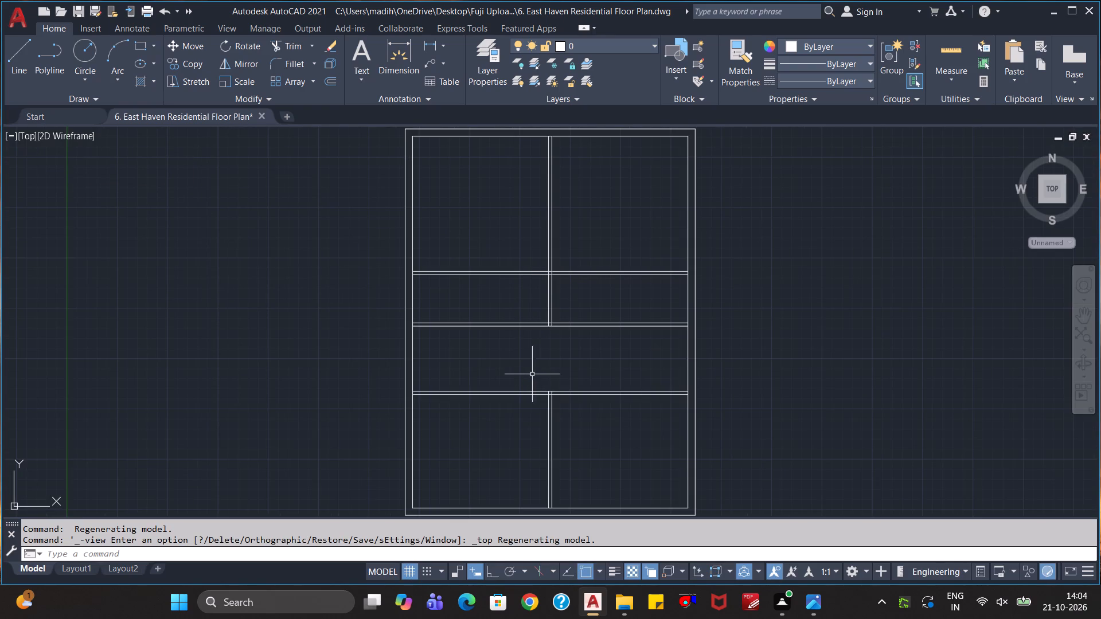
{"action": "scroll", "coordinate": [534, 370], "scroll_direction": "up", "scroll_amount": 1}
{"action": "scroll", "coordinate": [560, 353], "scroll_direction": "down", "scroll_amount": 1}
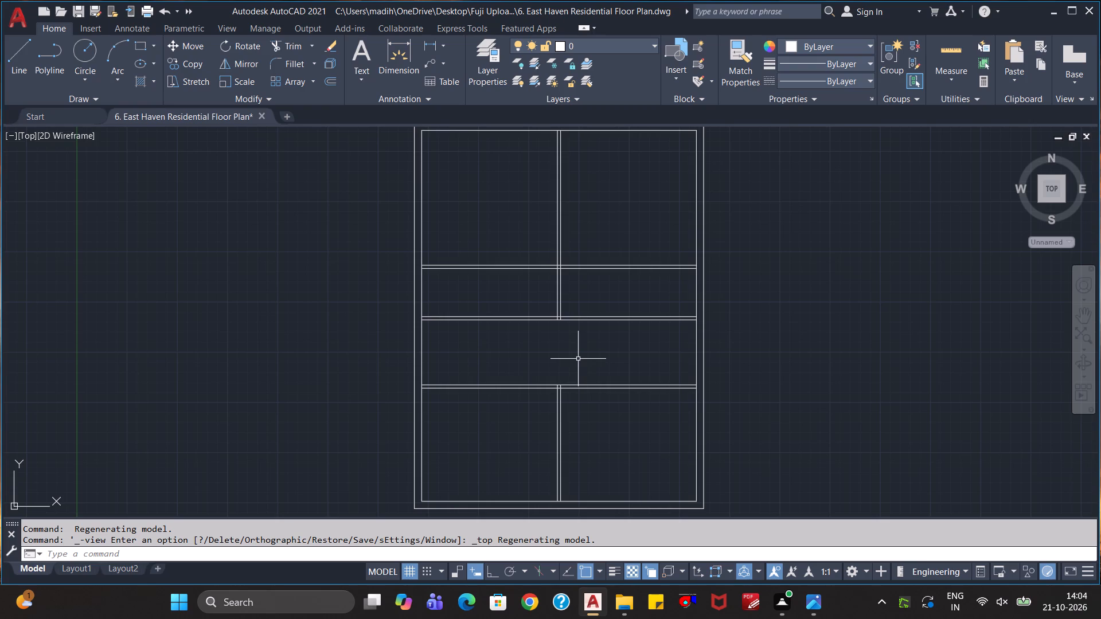
Offset the left inner wall line inward by 9' and 9'4" to form a vertical partition.
{"action": "key", "text": "o"}
{"action": "key", "text": "Return"}
{"action": "type", "text": "9'"}
{"action": "key", "text": "Return"}
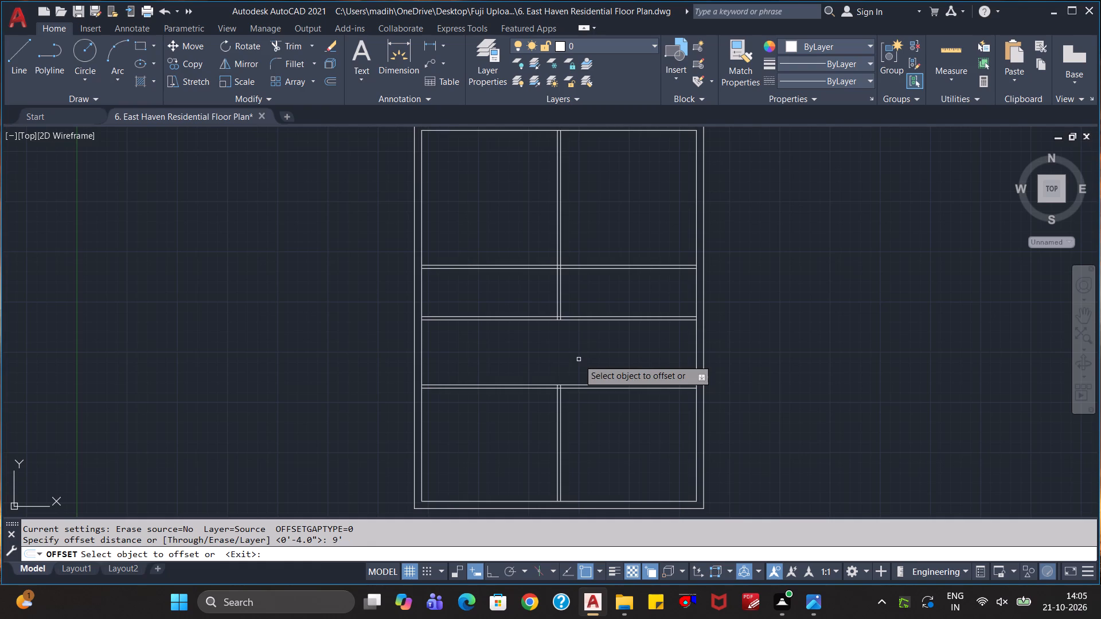
{"action": "left_click", "coordinate": [421, 299]}
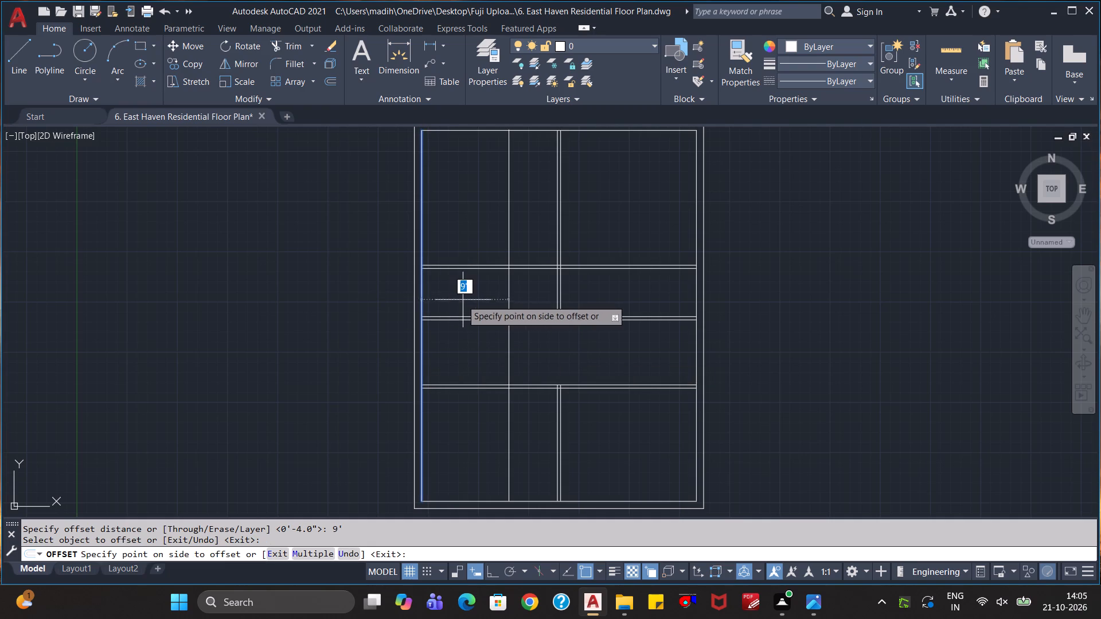
{"action": "left_click", "coordinate": [489, 296]}
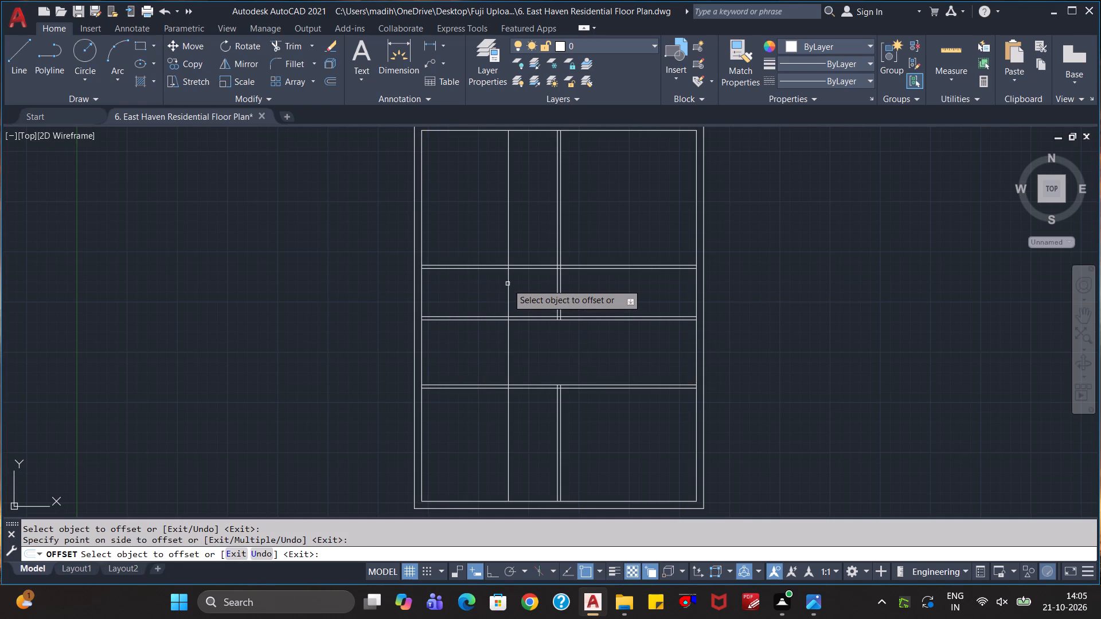
{"action": "left_click", "coordinate": [423, 297]}
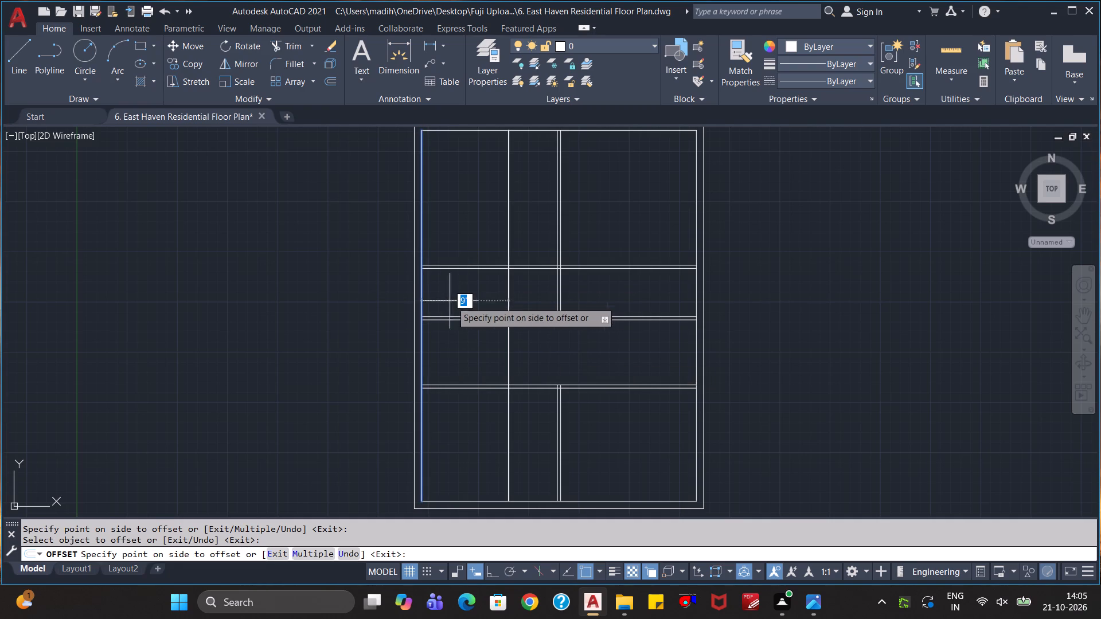
{"action": "key", "text": "Right"}
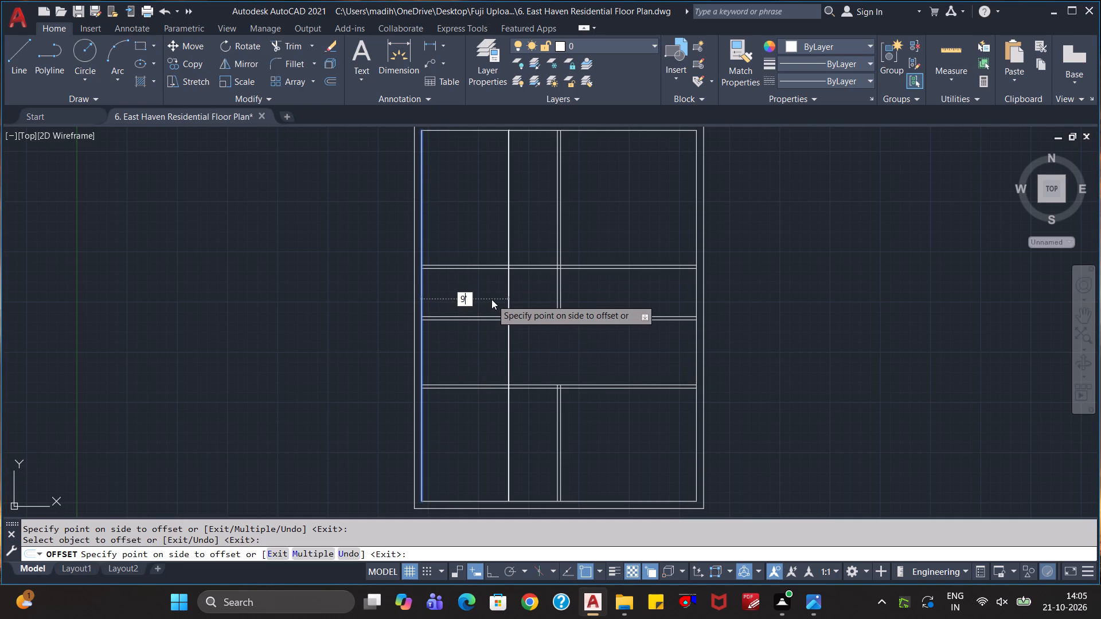
{"action": "key", "text": "Right"}
{"action": "type", "text": "4\""}
{"action": "key", "text": "Return"}
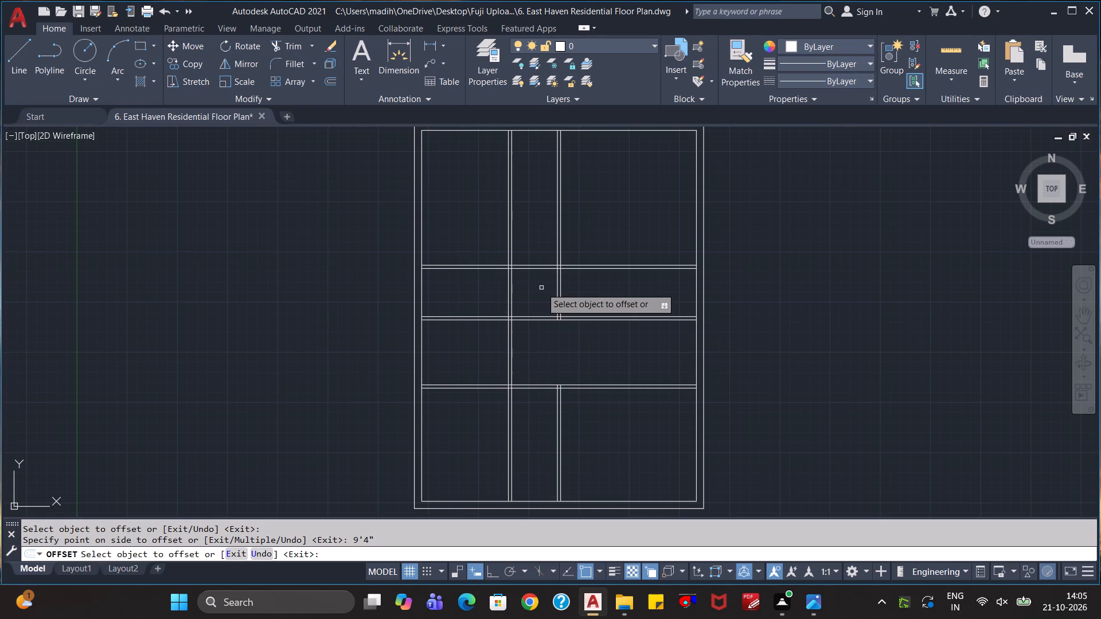
Offset the right inner wall line inward by 9' and 9'4" to form a matching vertical partition.
{"action": "left_click", "coordinate": [697, 288]}
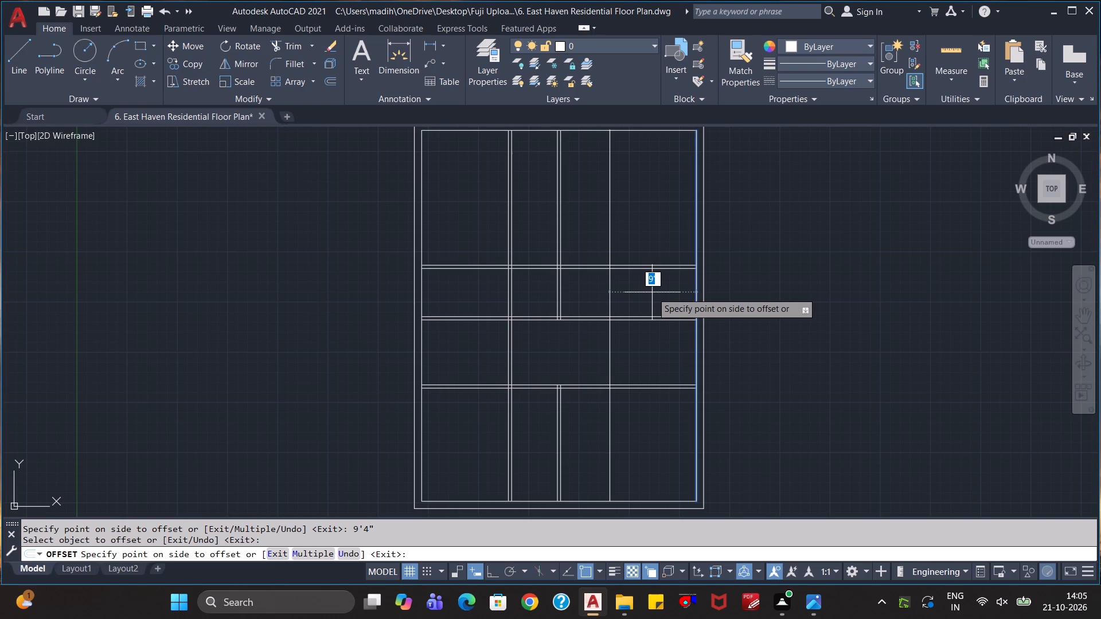
{"action": "left_click", "coordinate": [652, 292]}
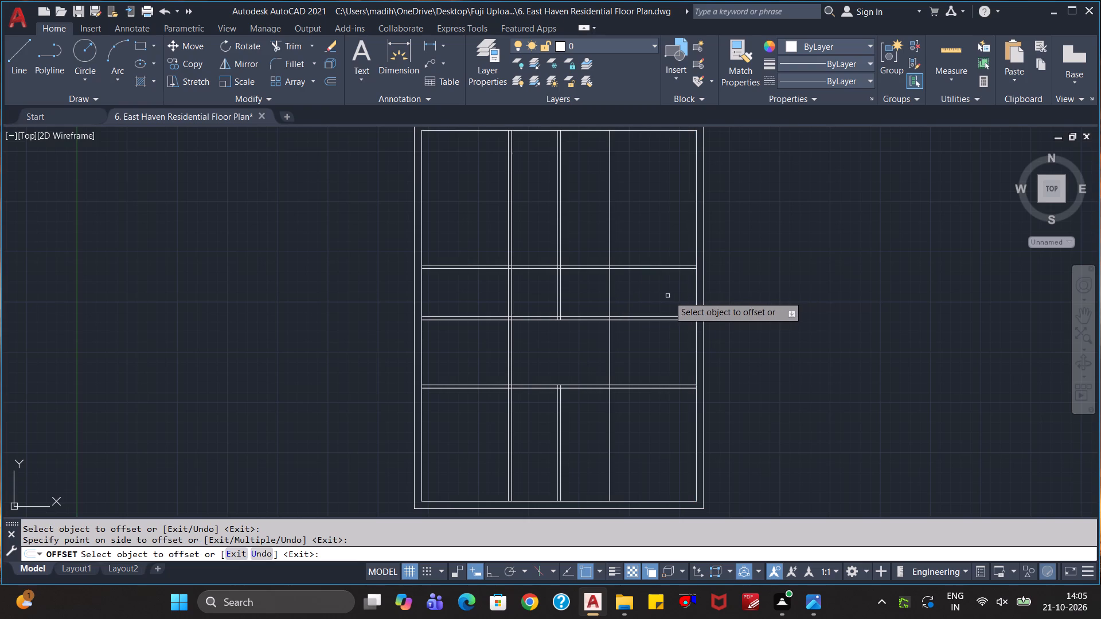
{"action": "left_click", "coordinate": [696, 292]}
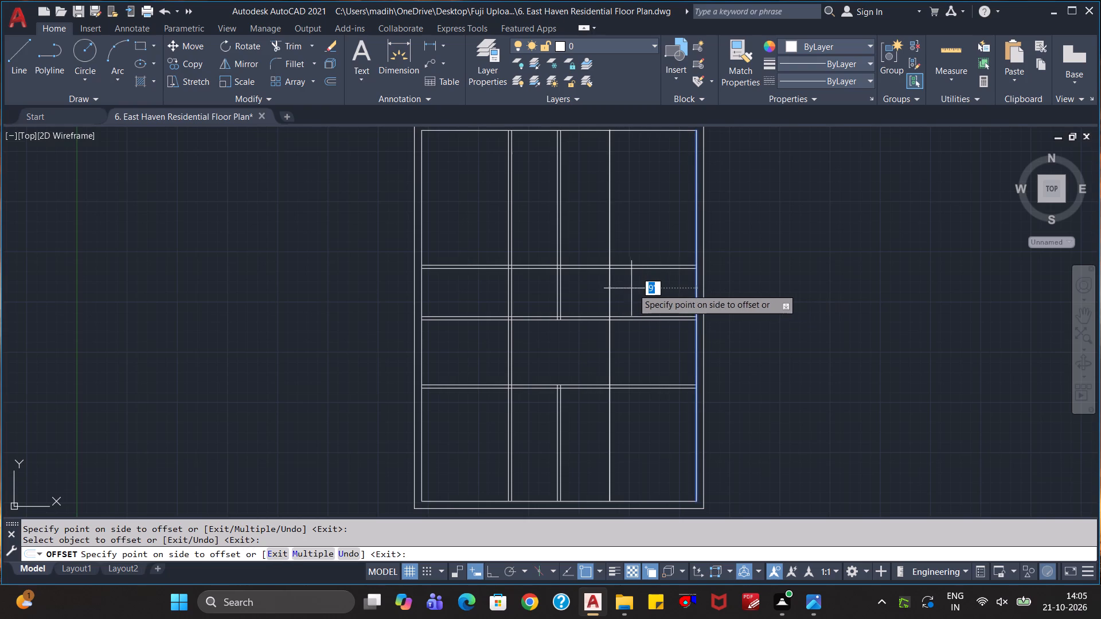
{"action": "key", "text": "Right"}
{"action": "key", "text": "Right"}
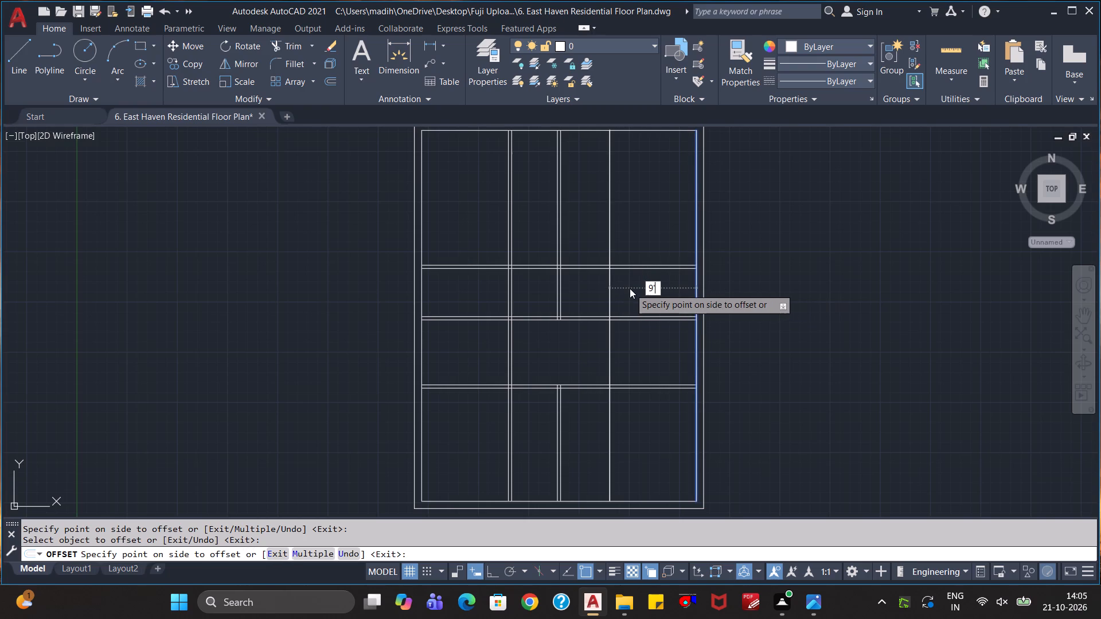
{"action": "type", "text": "4\""}
{"action": "key", "text": "Return"}
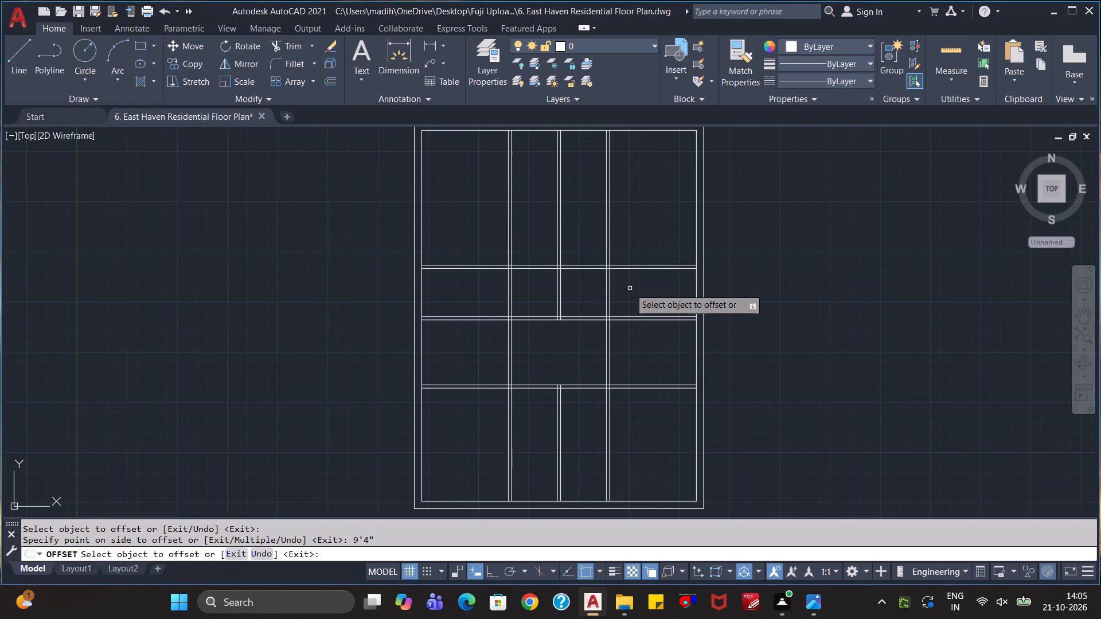
{"action": "key", "text": "Escape"}
{"action": "key", "text": "Escape"}
{"action": "key", "text": "Escape"}
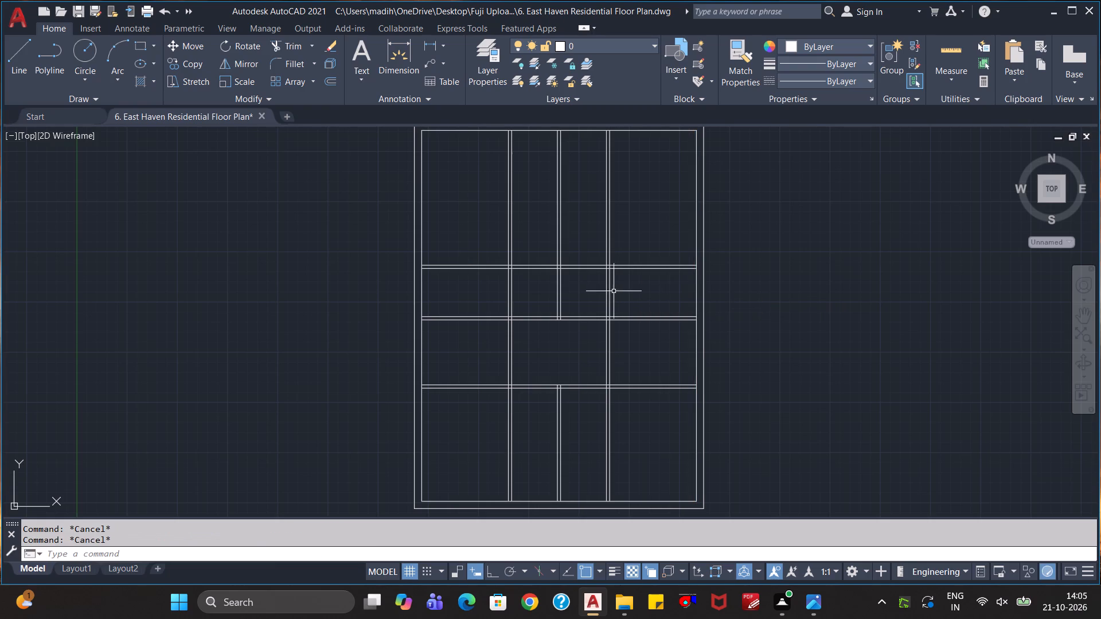
Trim the central vertical partition between the first and second horizontal partitions, including the short stubs inside both of them.
{"action": "type", "text": "tr"}
{"action": "key", "text": "Return"}
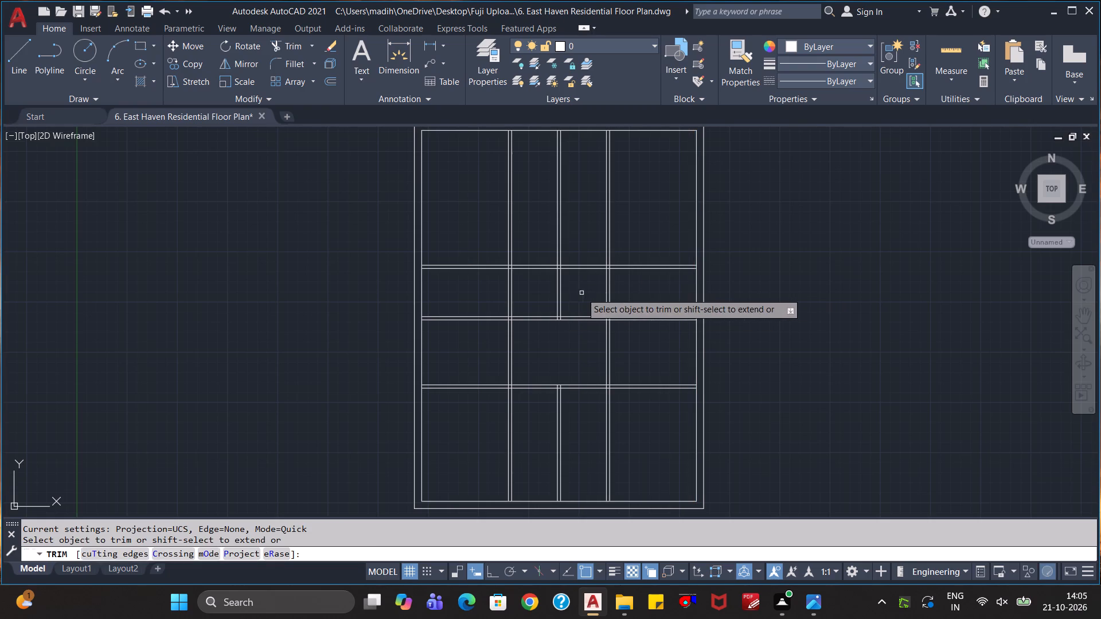
{"action": "left_click", "coordinate": [581, 293]}
{"action": "left_click", "coordinate": [538, 293]}
{"action": "scroll", "coordinate": [571, 314], "scroll_direction": "up", "scroll_amount": 3}
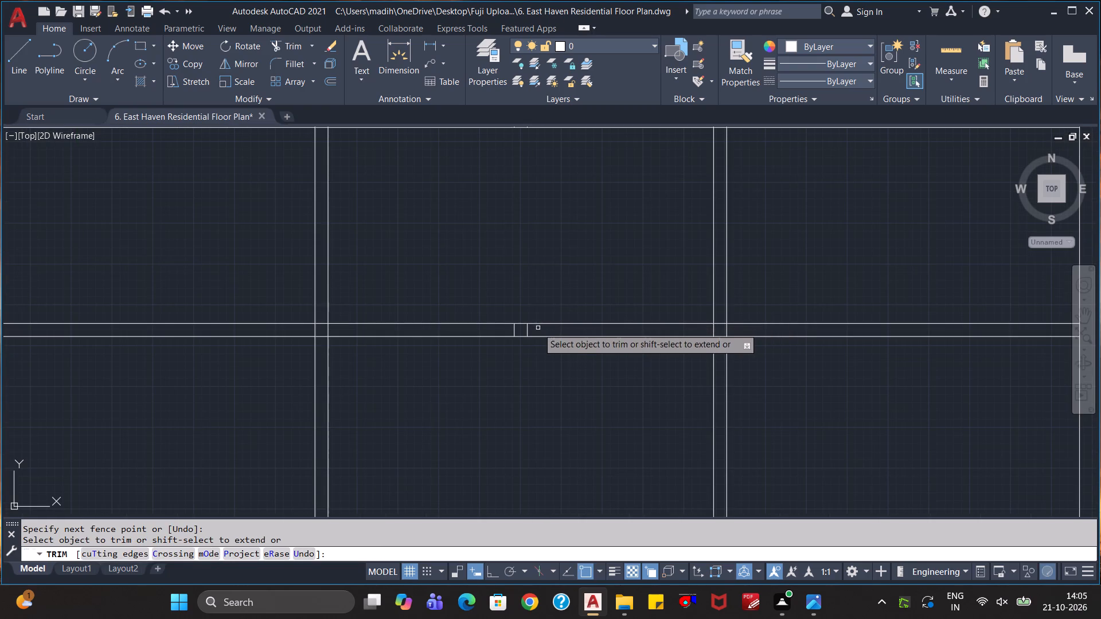
{"action": "left_click", "coordinate": [536, 332]}
{"action": "left_click", "coordinate": [497, 333]}
{"action": "scroll", "coordinate": [544, 276], "scroll_direction": "down", "scroll_amount": 2}
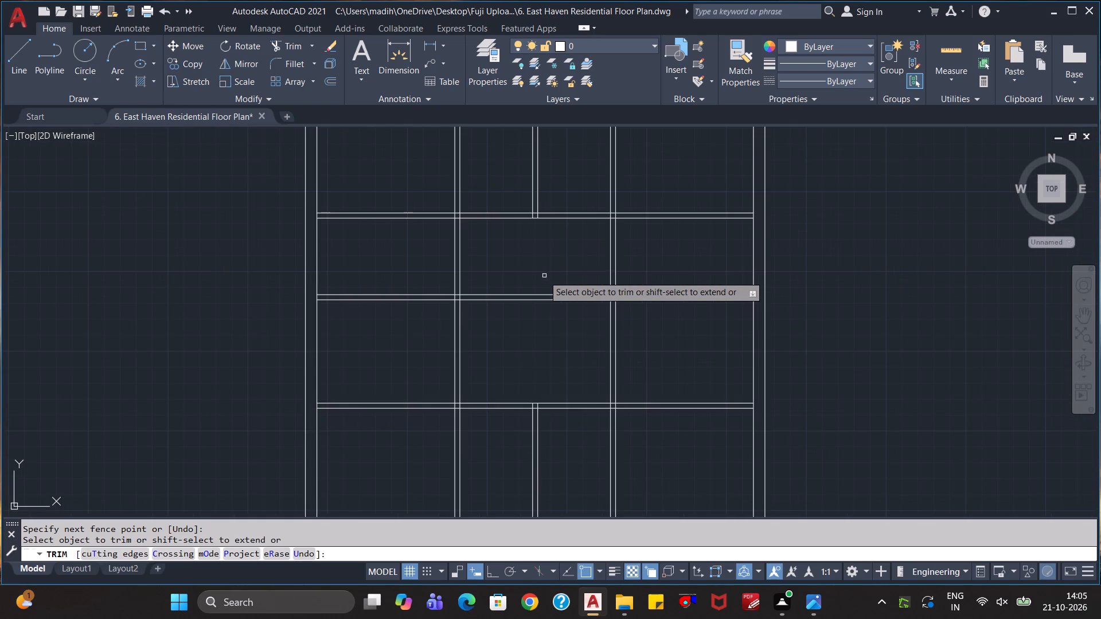
{"action": "middle_click_drag", "start_coordinate": [540, 277], "coordinate": [540, 345]}
{"action": "scroll", "coordinate": [546, 299], "scroll_direction": "up", "scroll_amount": 3}
{"action": "left_click", "coordinate": [515, 230]}
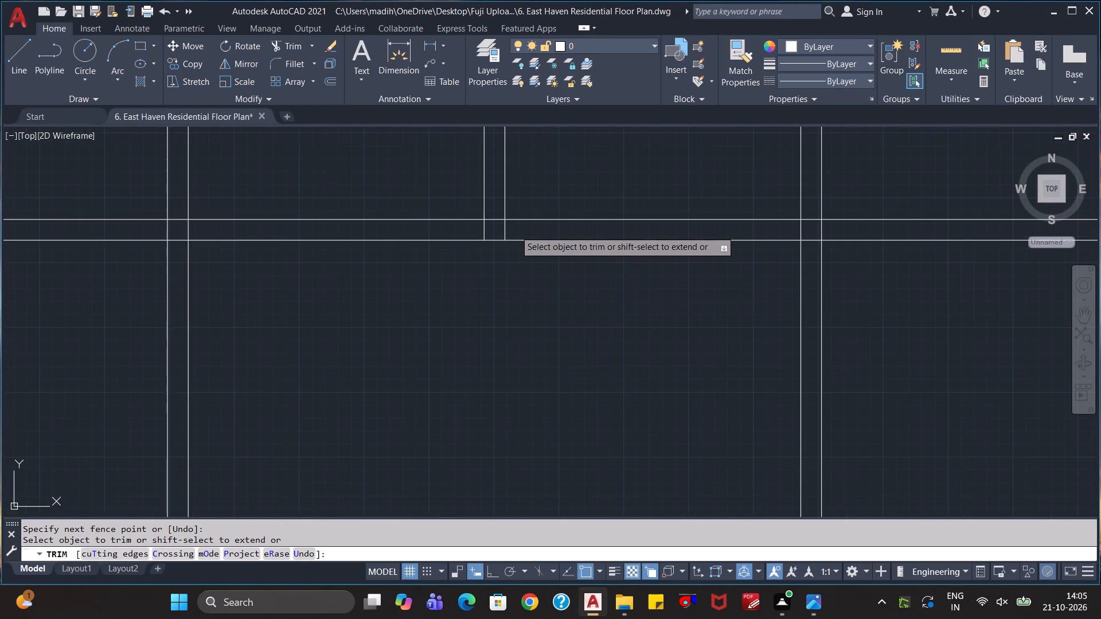
{"action": "left_click", "coordinate": [471, 233]}
{"action": "scroll", "coordinate": [650, 276], "scroll_direction": "down", "scroll_amount": 1}
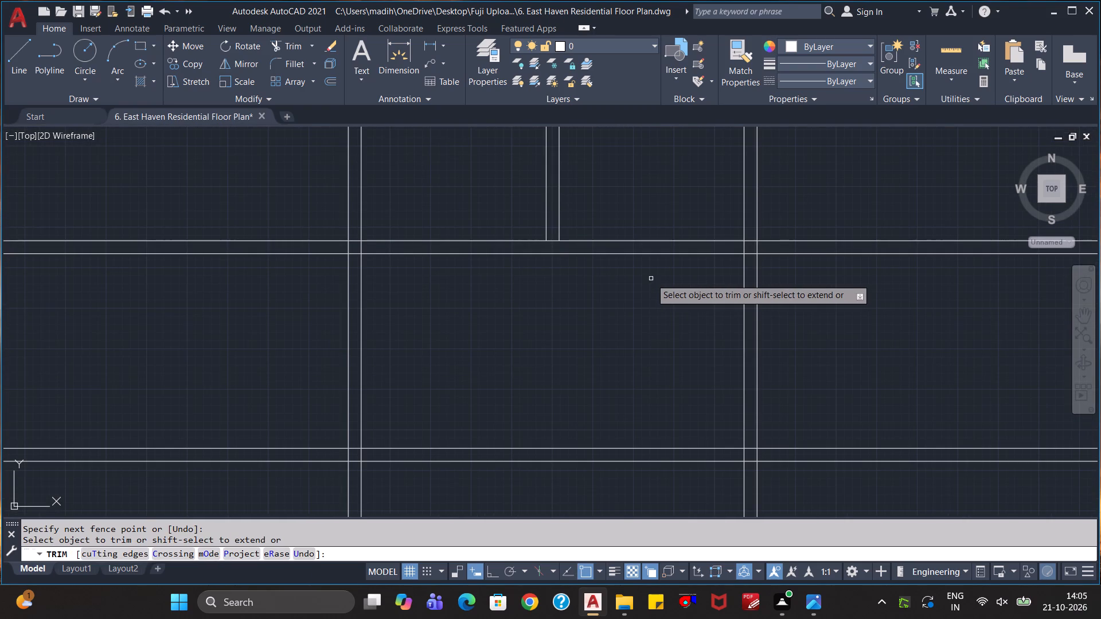
Trim the crossing lines where the right vertical partition meets the first horizontal partition, opening the junction on its lower face.
{"action": "scroll", "coordinate": [678, 285], "scroll_direction": "up", "scroll_amount": 1}
{"action": "middle_click_drag", "start_coordinate": [690, 284], "coordinate": [606, 338]}
{"action": "left_click_drag", "start_coordinate": [678, 283], "coordinate": [736, 282]}
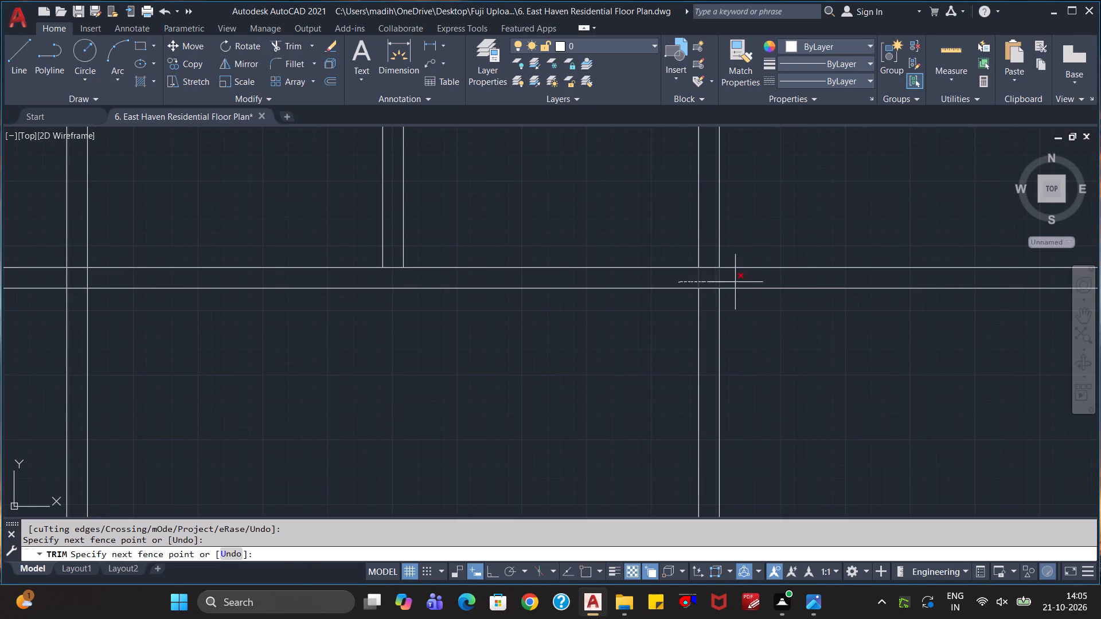
{"action": "left_click_drag", "start_coordinate": [736, 282], "coordinate": [741, 278]}
{"action": "left_click", "coordinate": [711, 291]}
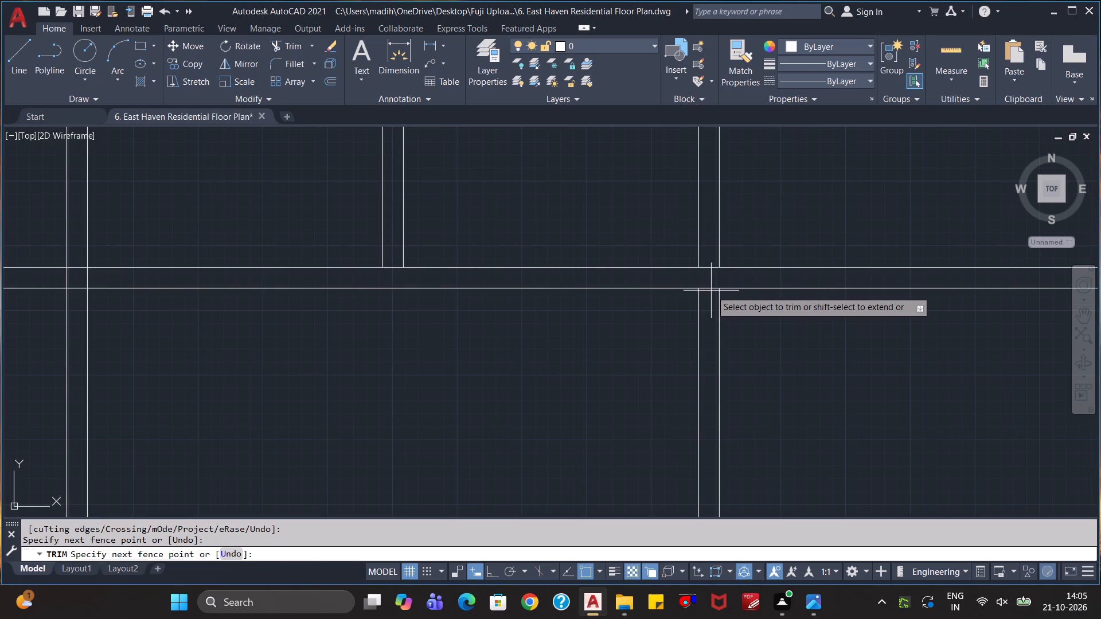
{"action": "left_click", "coordinate": [711, 289]}
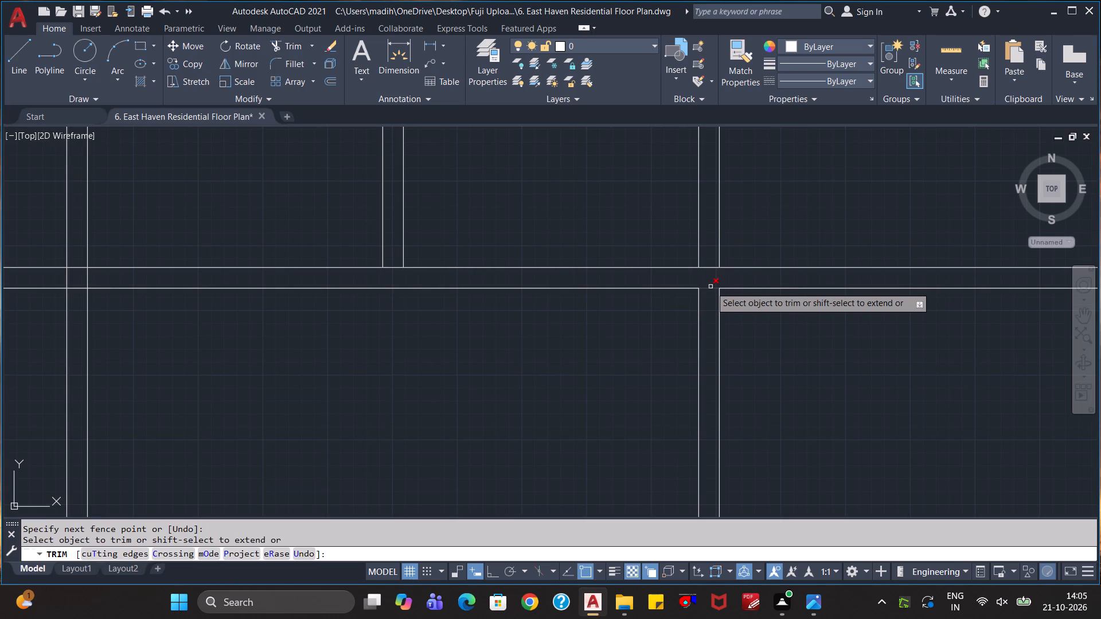
{"action": "left_click", "coordinate": [710, 287]}
Trim the crossing lines where the left vertical partition meets the first horizontal partition, opening the junction on its lower face.
{"action": "scroll", "coordinate": [524, 337], "scroll_direction": "down", "scroll_amount": 2}
{"action": "middle_click_drag", "start_coordinate": [398, 382], "coordinate": [578, 356]}
{"action": "scroll", "coordinate": [544, 320], "scroll_direction": "up", "scroll_amount": 3}
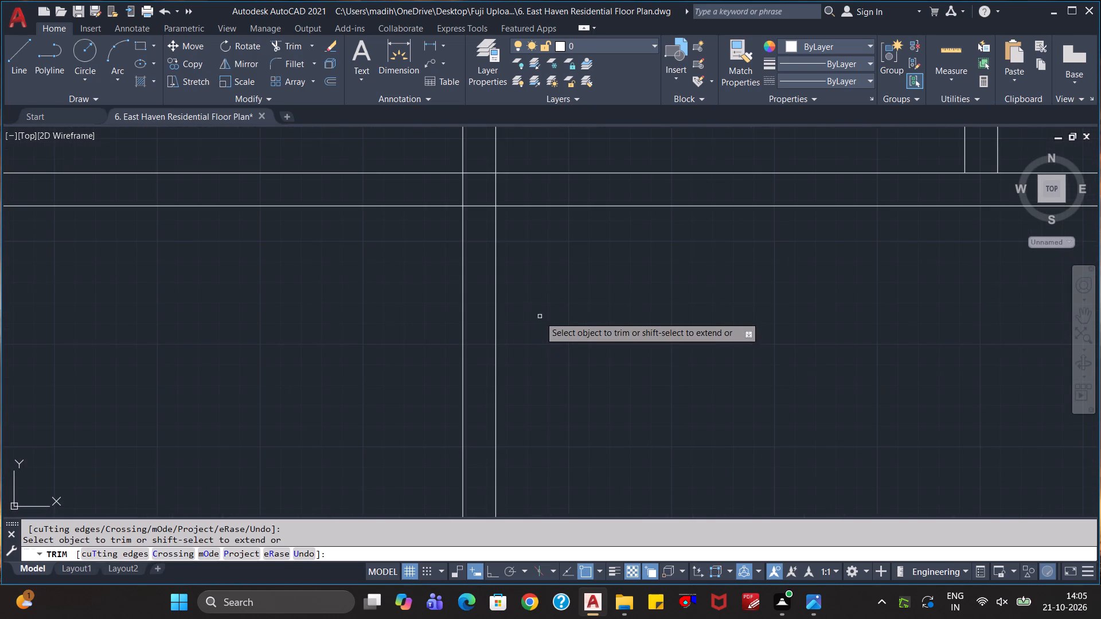
{"action": "middle_click_drag", "start_coordinate": [477, 279], "coordinate": [477, 324]}
{"action": "left_click_drag", "start_coordinate": [441, 238], "coordinate": [471, 238]}
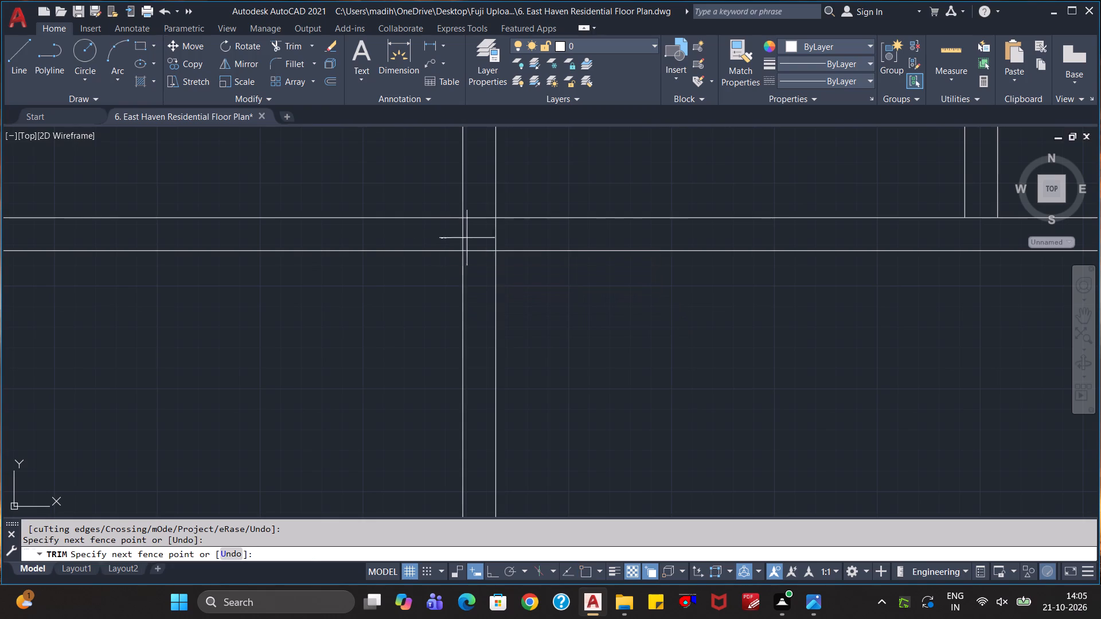
{"action": "left_click_drag", "start_coordinate": [471, 238], "coordinate": [473, 254]}
{"action": "scroll", "coordinate": [507, 322], "scroll_direction": "down", "scroll_amount": 1}
{"action": "scroll", "coordinate": [569, 361], "scroll_direction": "down", "scroll_amount": 1}
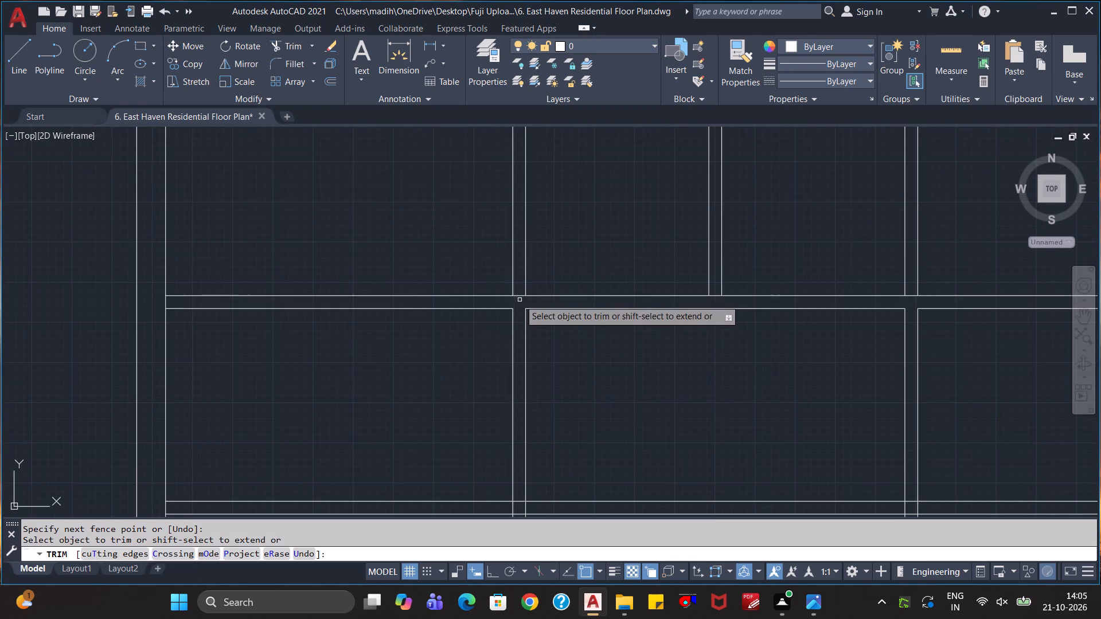
Trim the first horizontal partition's upper line between the faces of the left and right vertical partitions.
{"action": "left_click", "coordinate": [520, 296]}
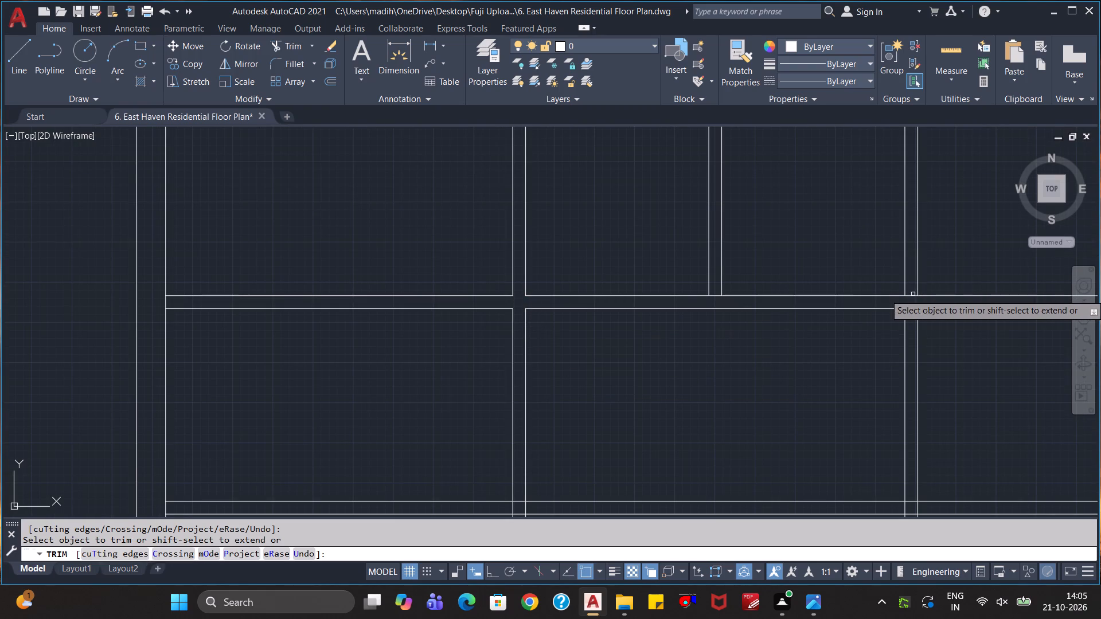
{"action": "left_click", "coordinate": [912, 297]}
Trim away the left and right vertical partitions above the first horizontal partition, keeping the central one.
{"action": "scroll", "coordinate": [740, 366], "scroll_direction": "down", "scroll_amount": 2}
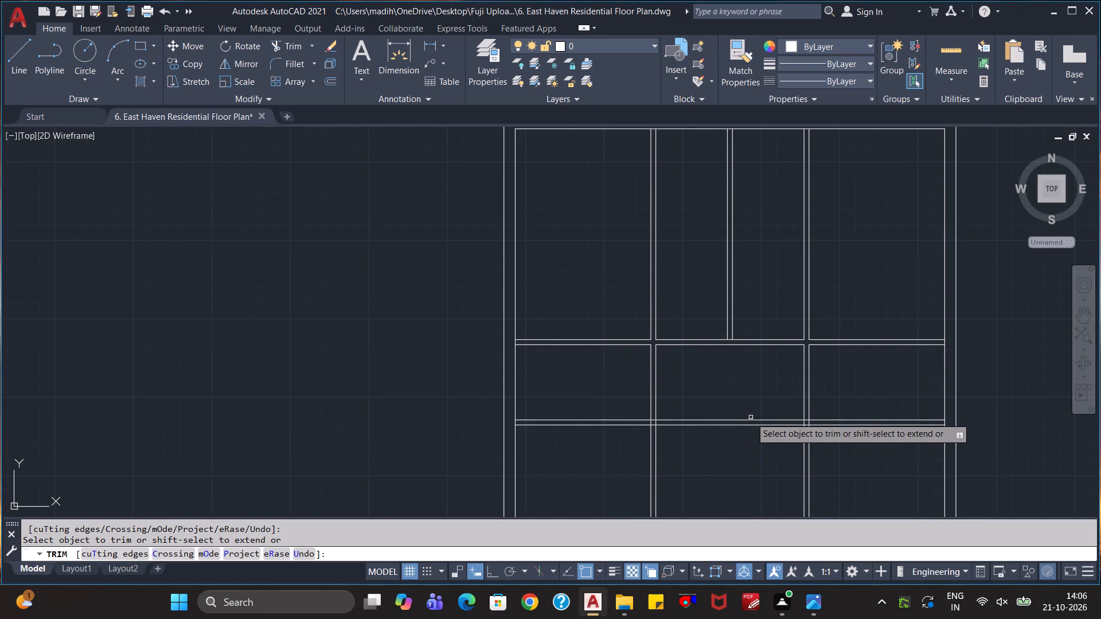
{"action": "left_click", "coordinate": [671, 324]}
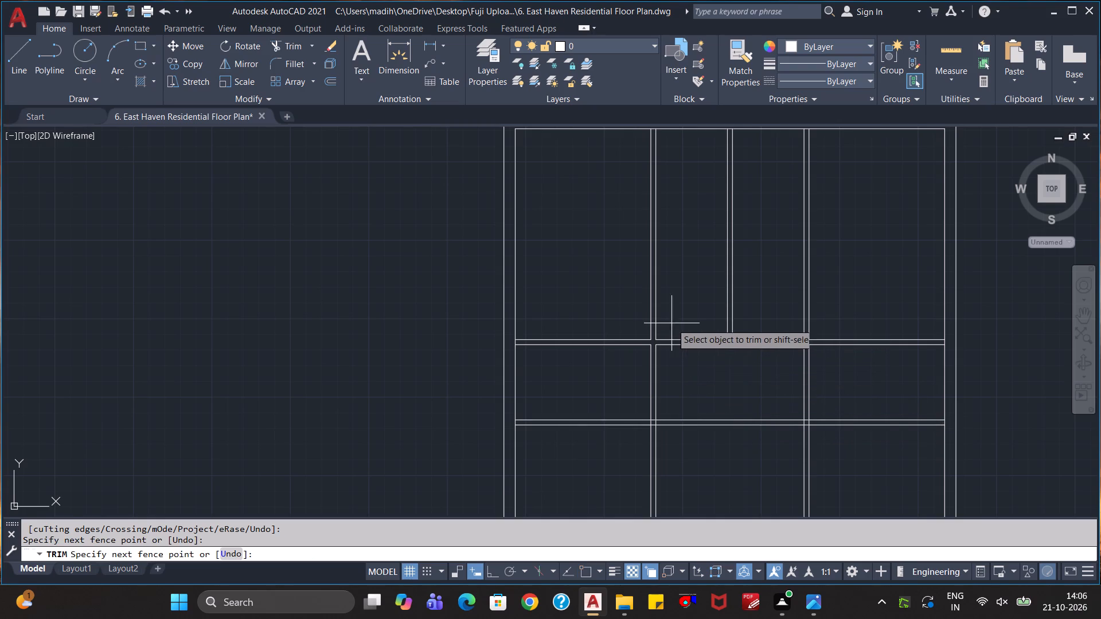
{"action": "left_click", "coordinate": [641, 323]}
{"action": "left_click", "coordinate": [831, 292]}
{"action": "left_click", "coordinate": [798, 296]}
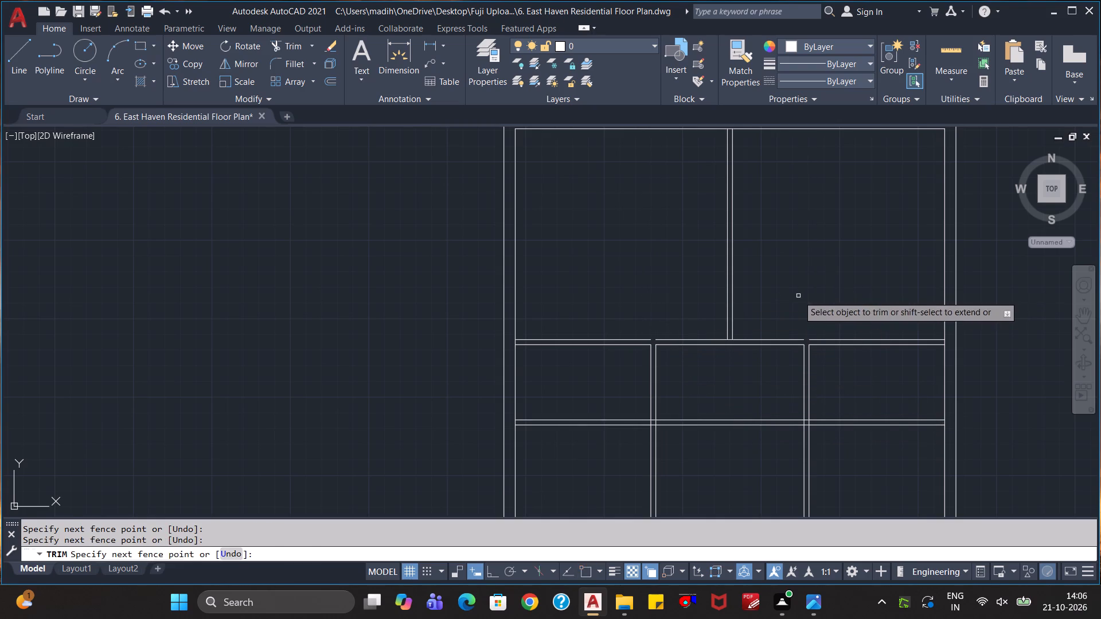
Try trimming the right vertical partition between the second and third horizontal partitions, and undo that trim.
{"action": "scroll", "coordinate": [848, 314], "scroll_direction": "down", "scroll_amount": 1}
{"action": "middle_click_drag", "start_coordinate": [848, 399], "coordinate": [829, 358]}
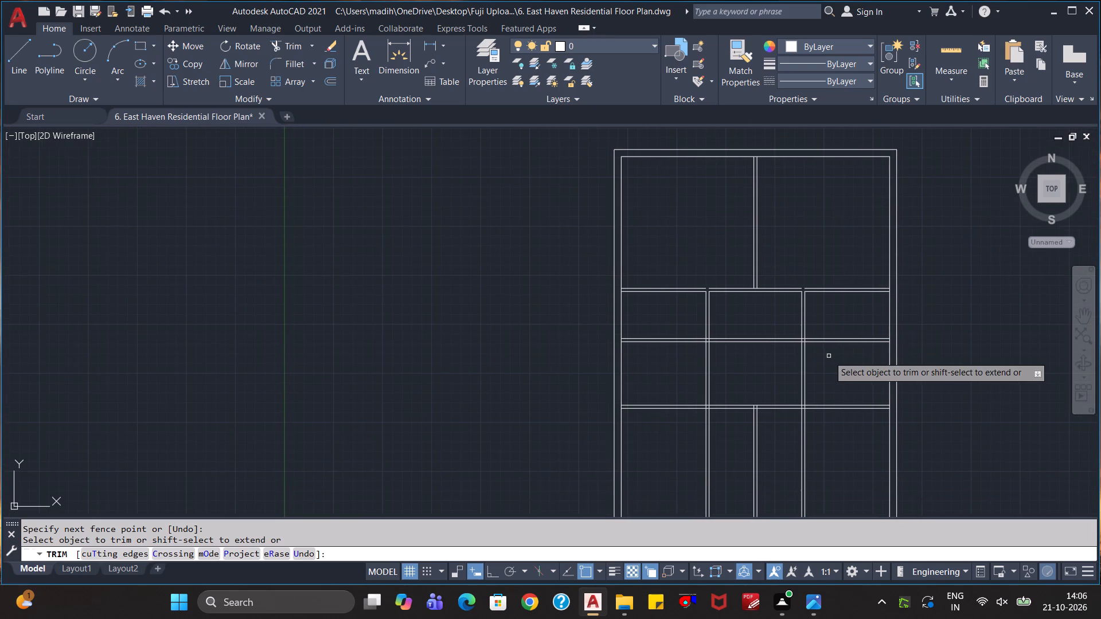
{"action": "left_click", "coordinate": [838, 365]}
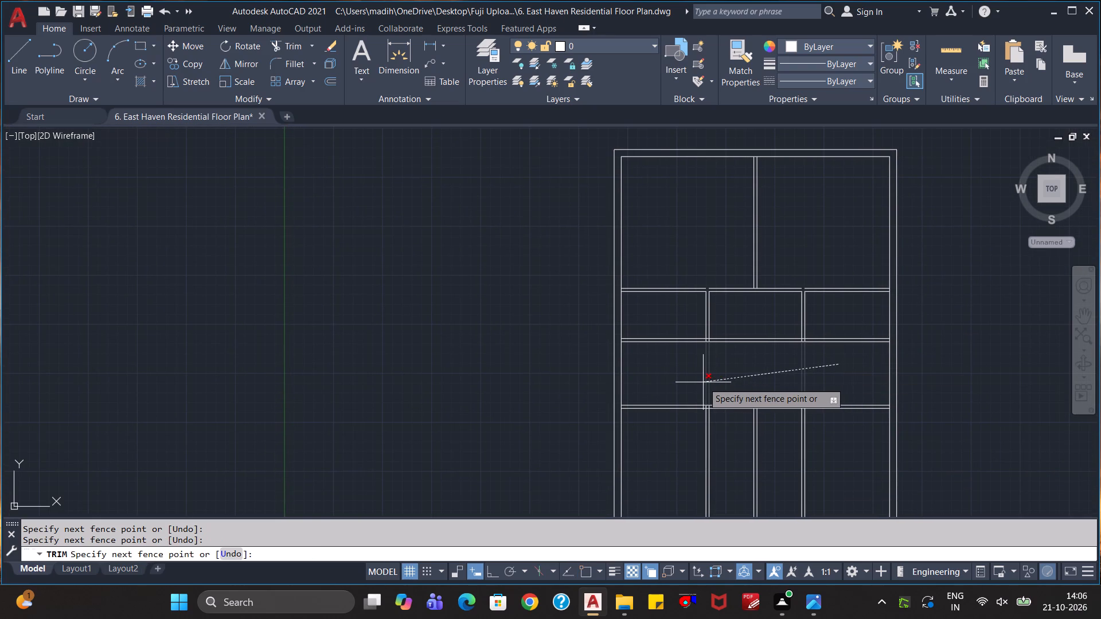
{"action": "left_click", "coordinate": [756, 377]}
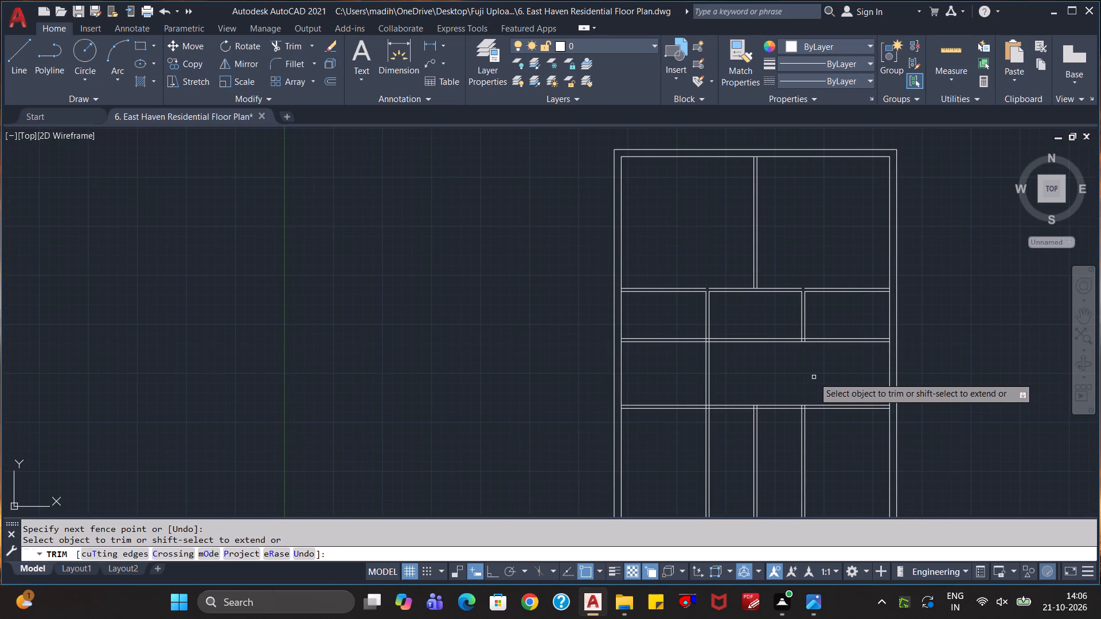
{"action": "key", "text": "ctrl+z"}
Trim the left and right vertical partitions between the second and third horizontal partitions, leaving that band open.
{"action": "scroll", "coordinate": [817, 383], "scroll_direction": "down", "scroll_amount": 2}
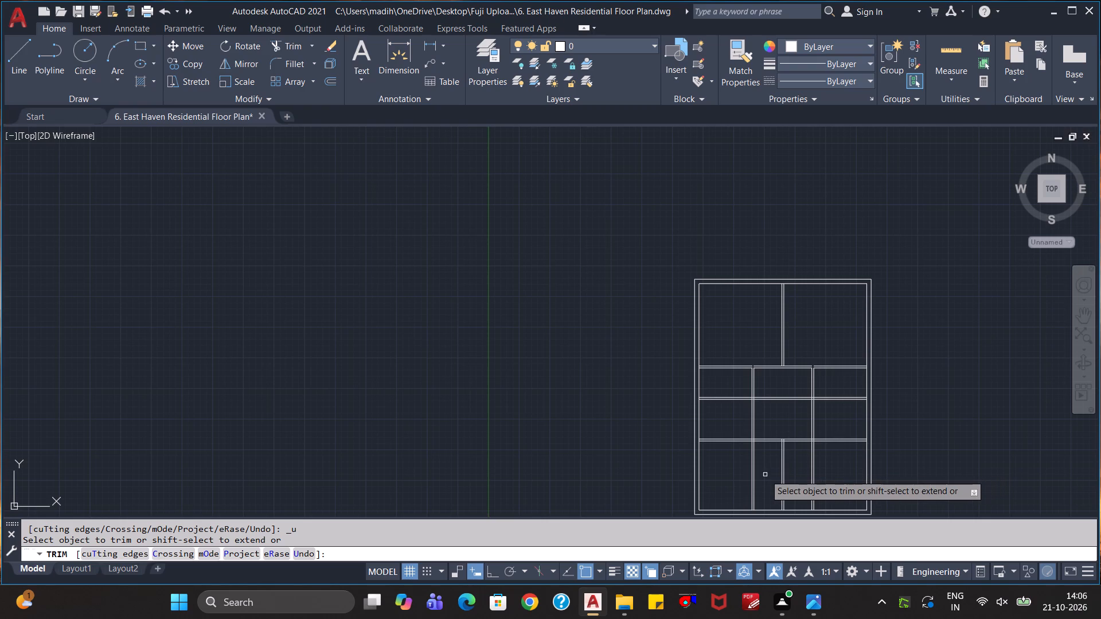
{"action": "left_click", "coordinate": [775, 418]}
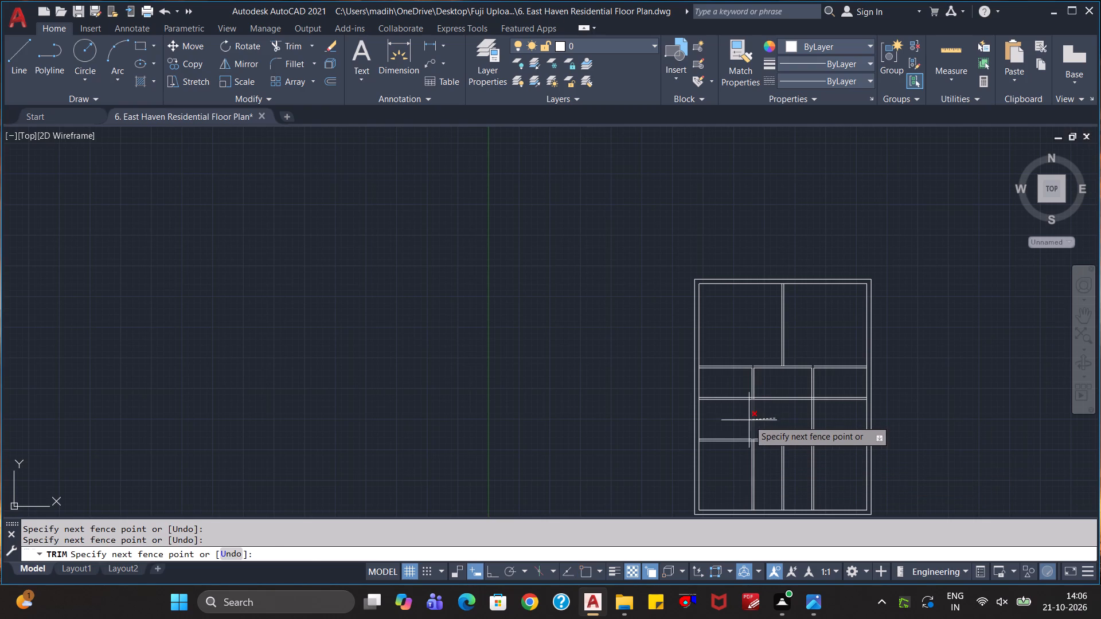
{"action": "left_click", "coordinate": [743, 420]}
{"action": "left_click", "coordinate": [787, 421]}
{"action": "left_click", "coordinate": [821, 418]}
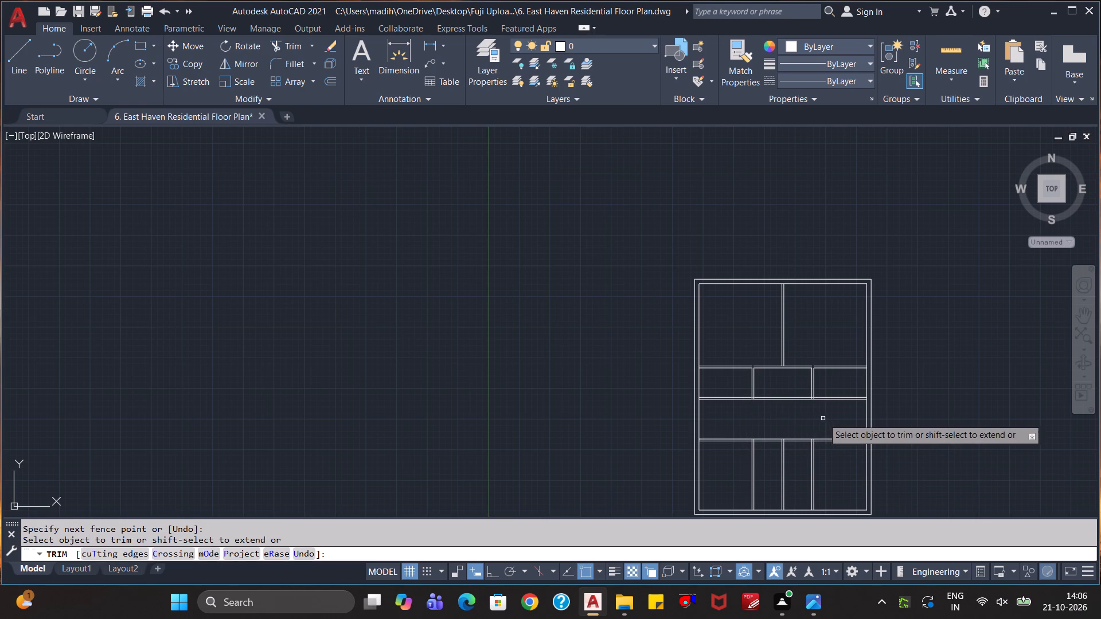
{"action": "key", "text": "Escape"}
{"action": "key", "text": "Escape"}
{"action": "key", "text": "Escape"}
Erase the leftover left and right vertical partition lines below the third horizontal partition.
{"action": "left_click", "coordinate": [823, 477]}
{"action": "left_click", "coordinate": [803, 480]}
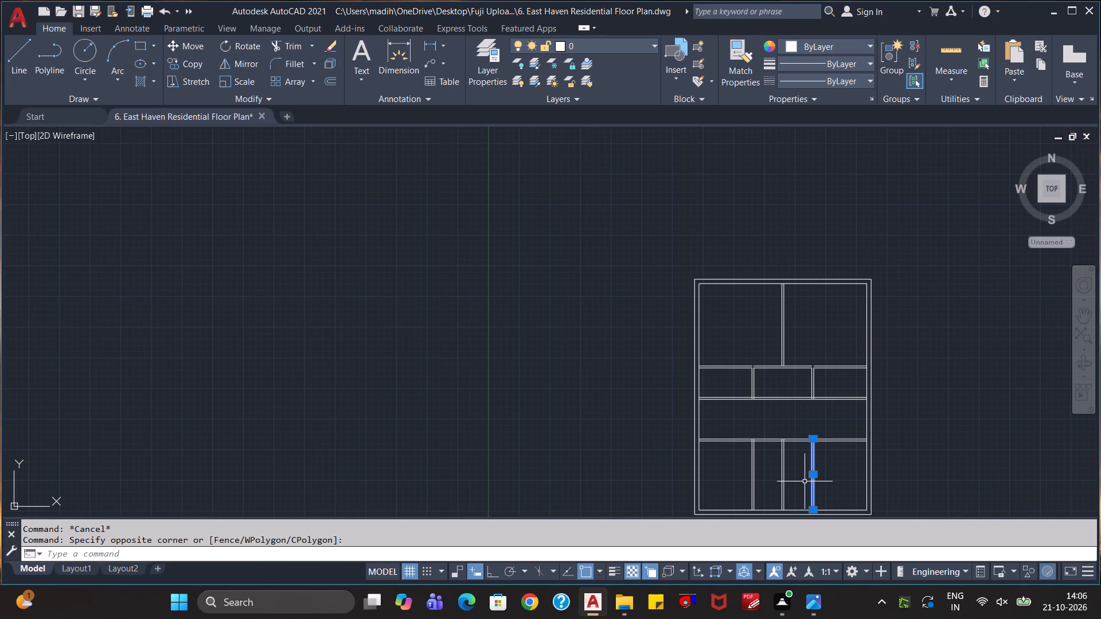
{"action": "key", "text": "Delete"}
{"action": "left_click", "coordinate": [768, 480]}
{"action": "left_click", "coordinate": [742, 488]}
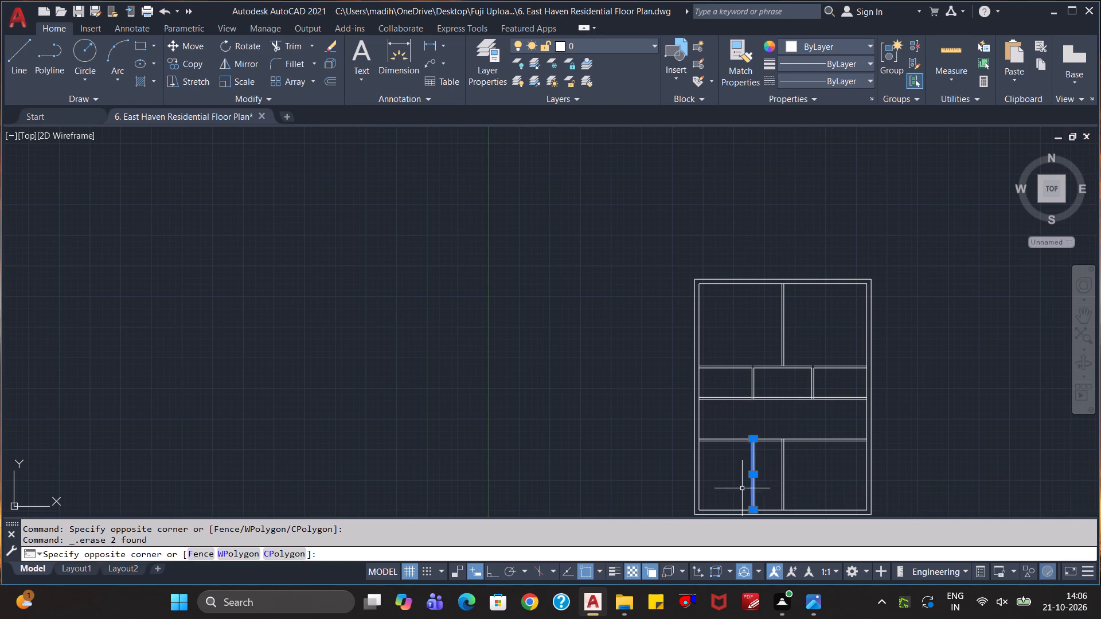
{"action": "key", "text": "Delete"}
Offset the left inner wall line inward by 8' and 8'4" to form a new vertical partition.
{"action": "scroll", "coordinate": [815, 462], "scroll_direction": "up", "scroll_amount": 1}
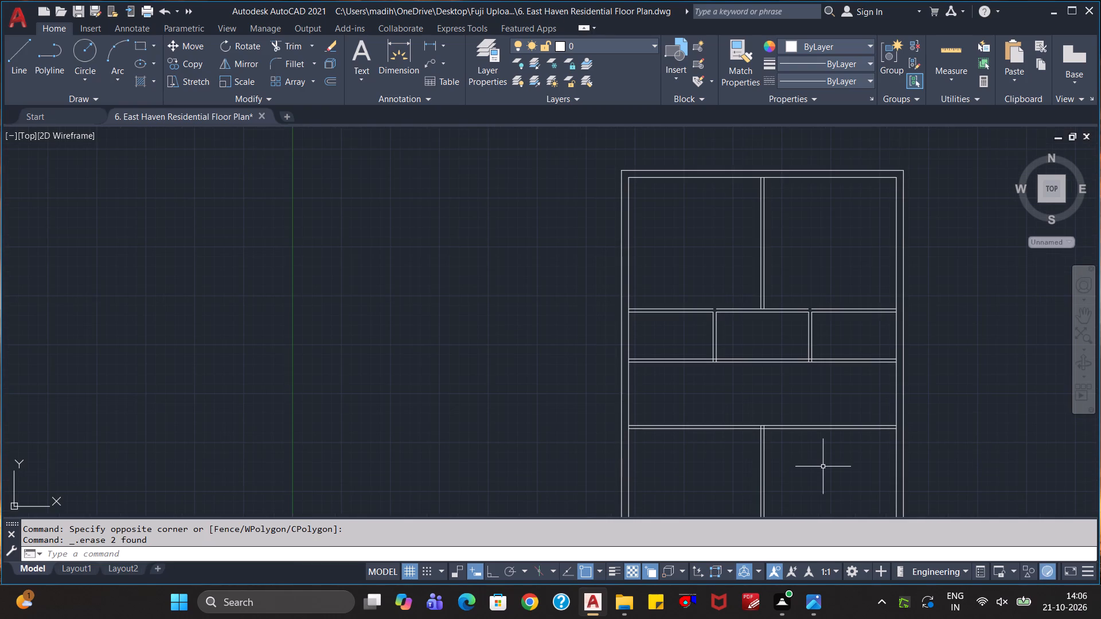
{"action": "middle_click_drag", "start_coordinate": [823, 467], "coordinate": [604, 373]}
{"action": "middle_click_drag", "start_coordinate": [596, 382], "coordinate": [612, 418]}
{"action": "scroll", "coordinate": [620, 421], "scroll_direction": "down", "scroll_amount": 1}
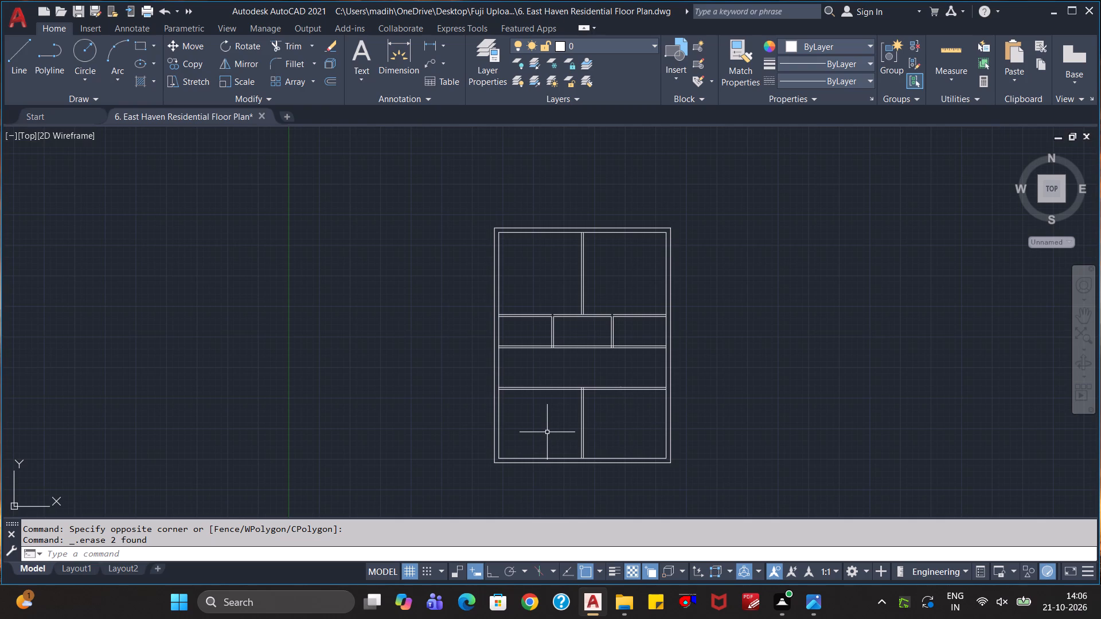
{"action": "key", "text": "o"}
{"action": "key", "text": "Return"}
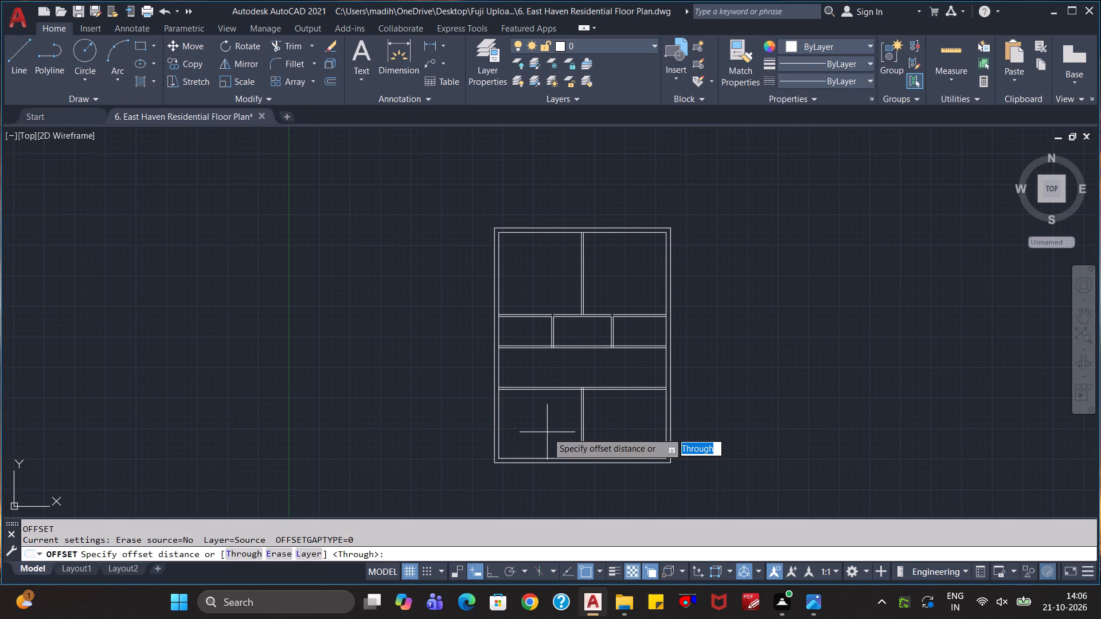
{"action": "type", "text": "8'"}
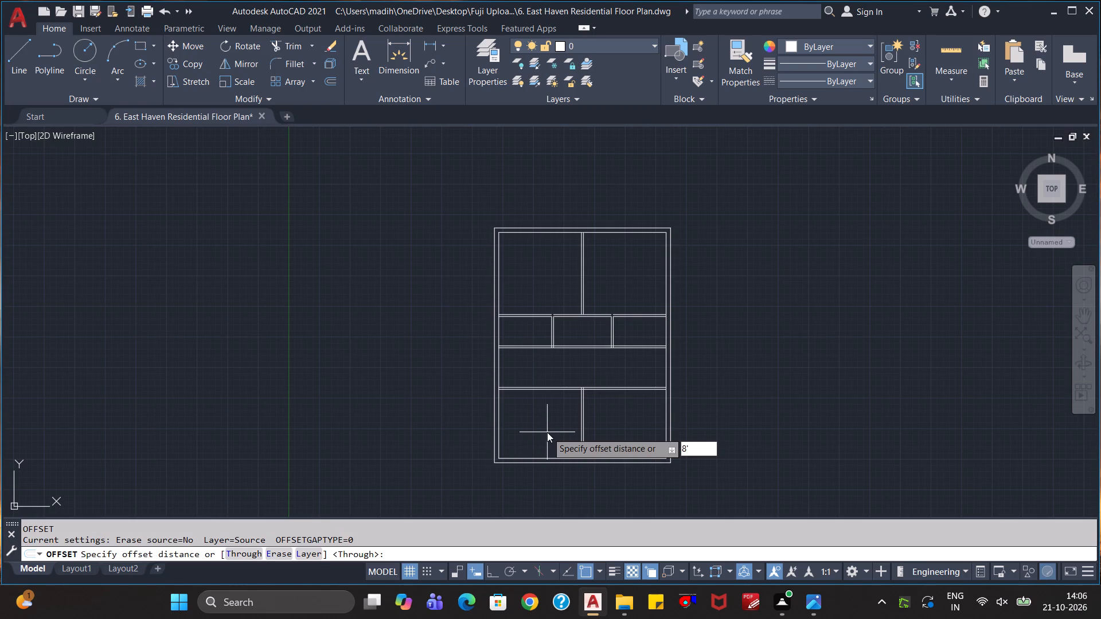
{"action": "key", "text": "Return"}
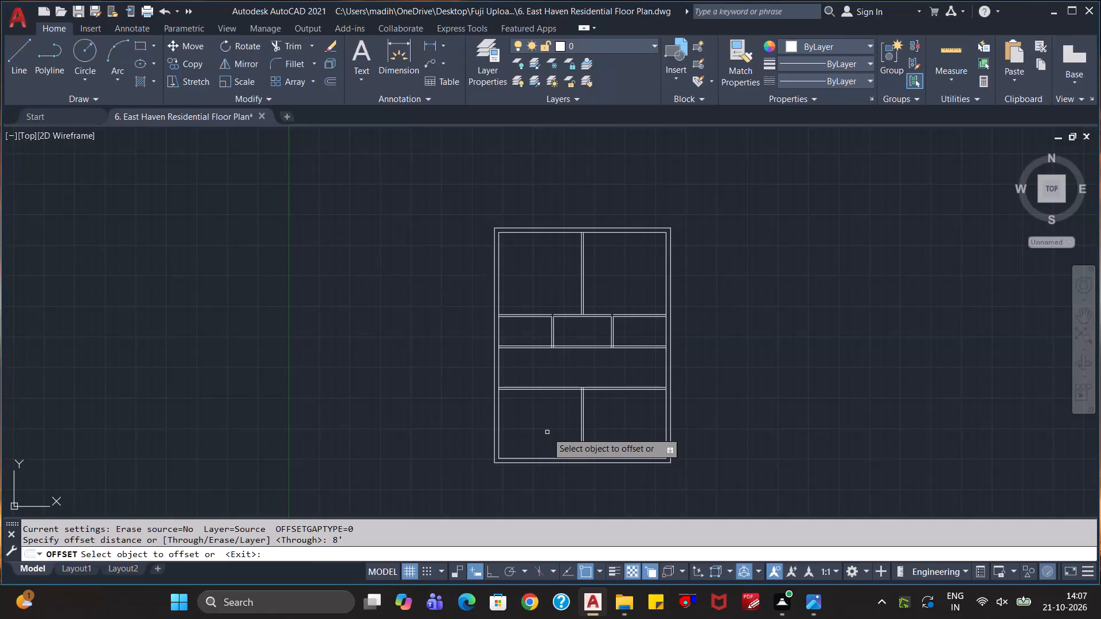
{"action": "left_click", "coordinate": [499, 429]}
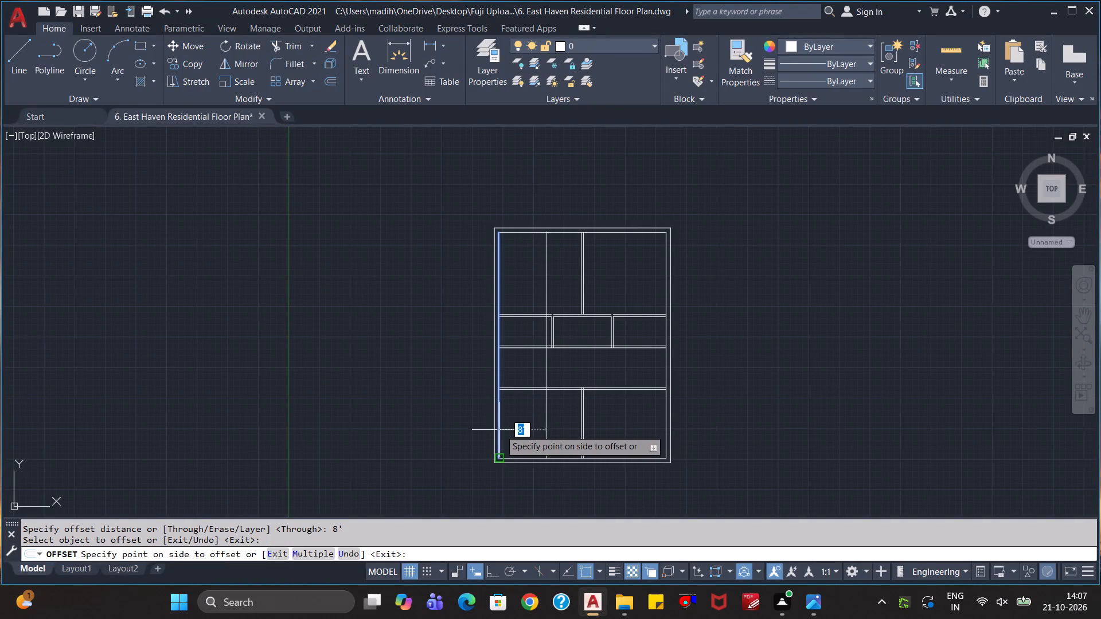
{"action": "left_click", "coordinate": [533, 435]}
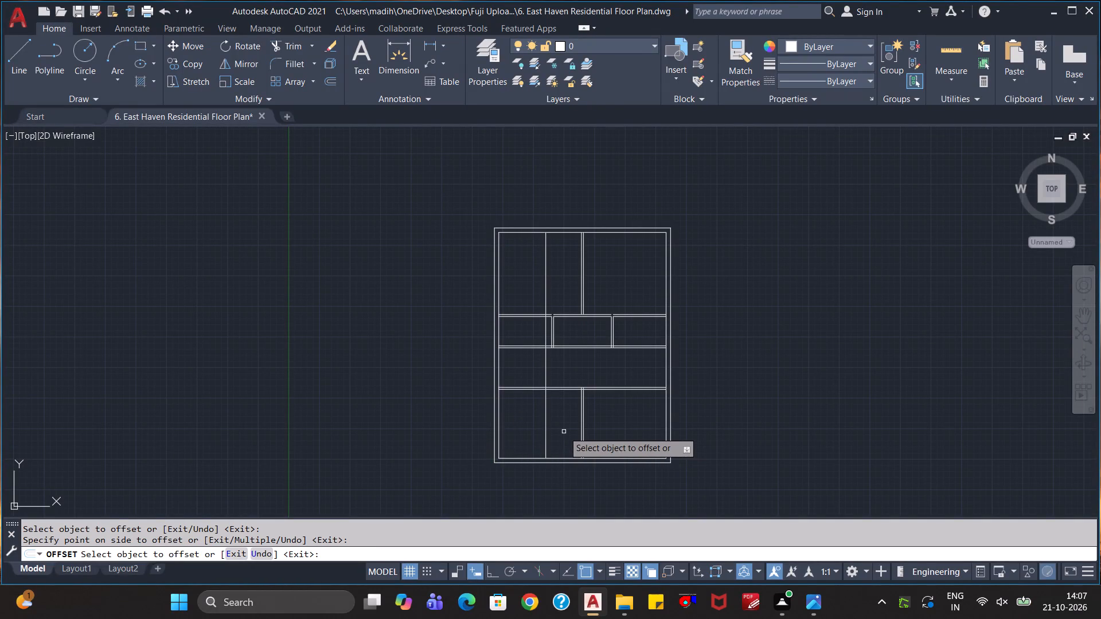
{"action": "scroll", "coordinate": [564, 432], "scroll_direction": "up", "scroll_amount": 2}
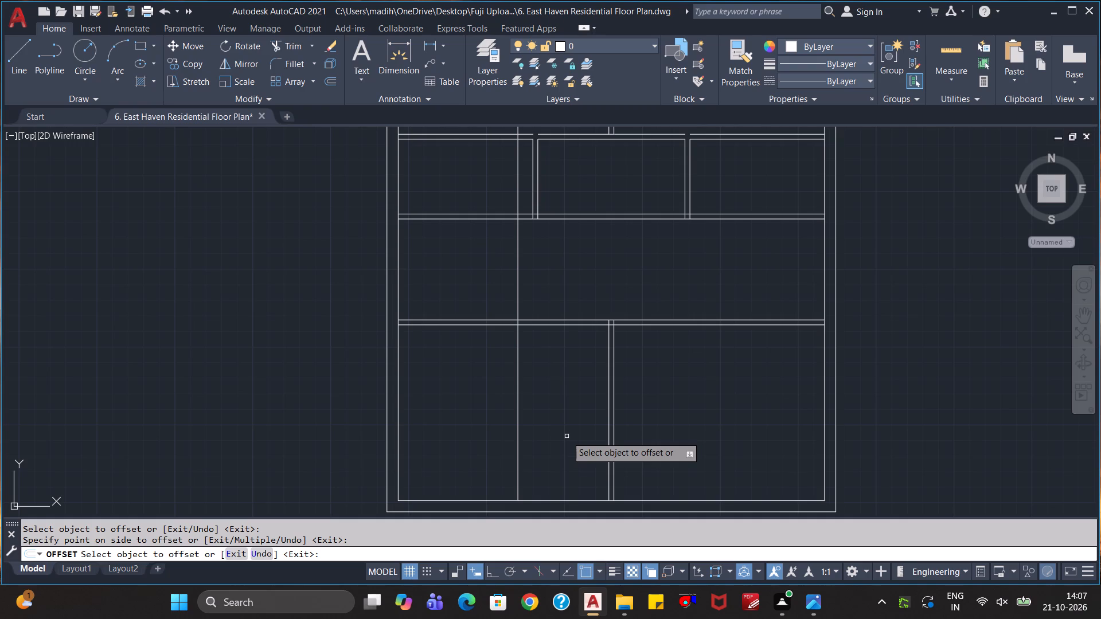
{"action": "left_click", "coordinate": [399, 409]}
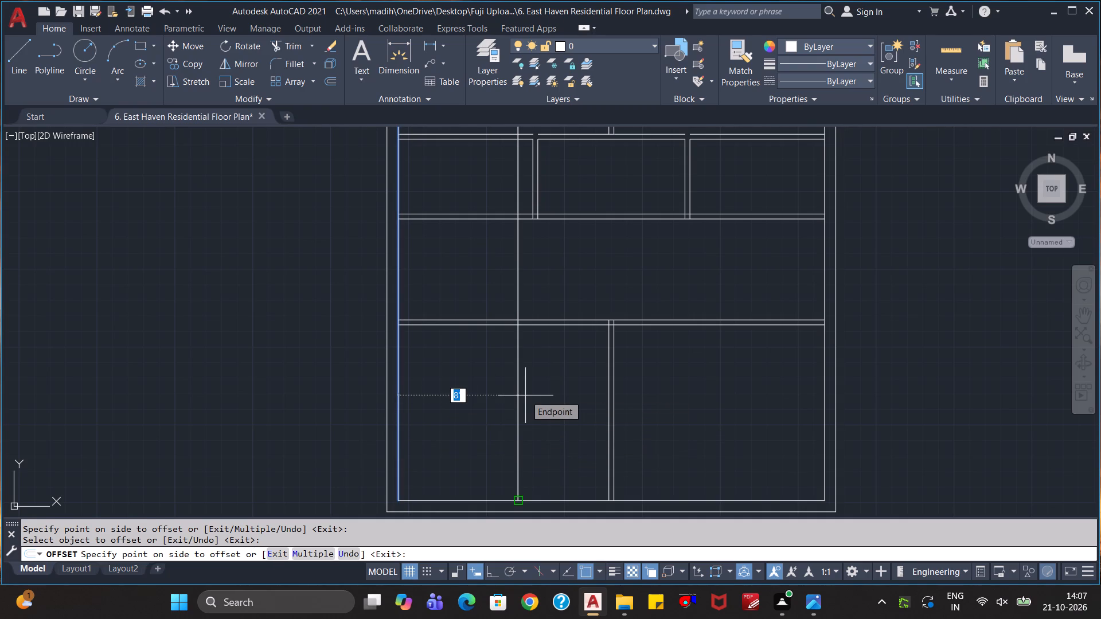
{"action": "key", "text": "Right"}
{"action": "key", "text": "Right"}
{"action": "type", "text": "4\""}
{"action": "key", "text": "Return"}
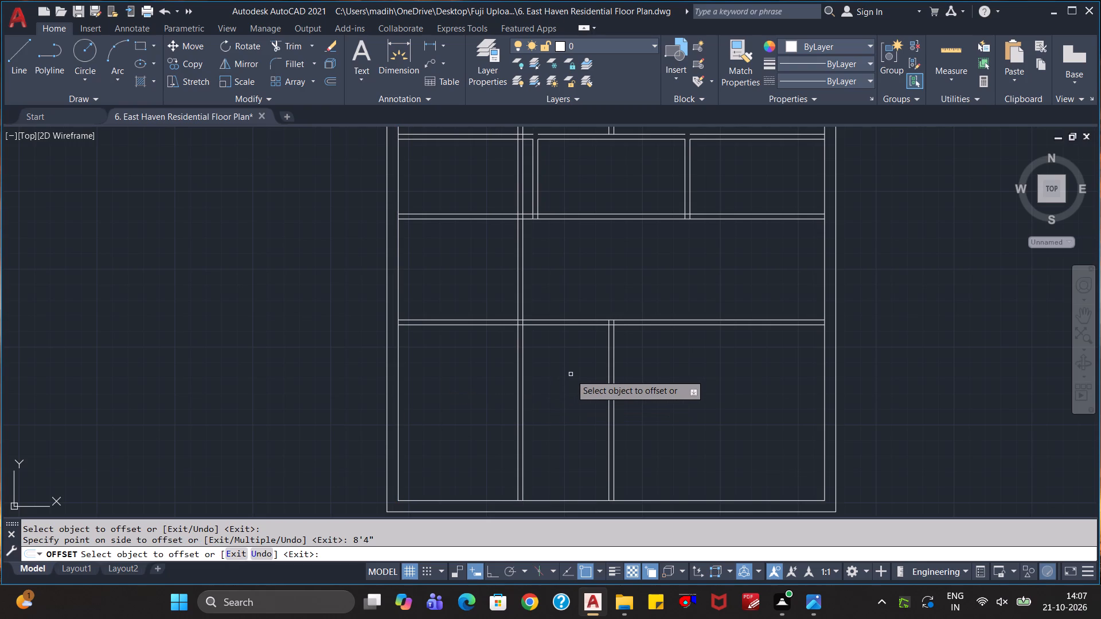
Offset the new partition's right-hand line by 8' and 8'4" toward the right wall to form a second vertical partition.
{"action": "left_click", "coordinate": [524, 404]}
{"action": "left_click", "coordinate": [653, 410]}
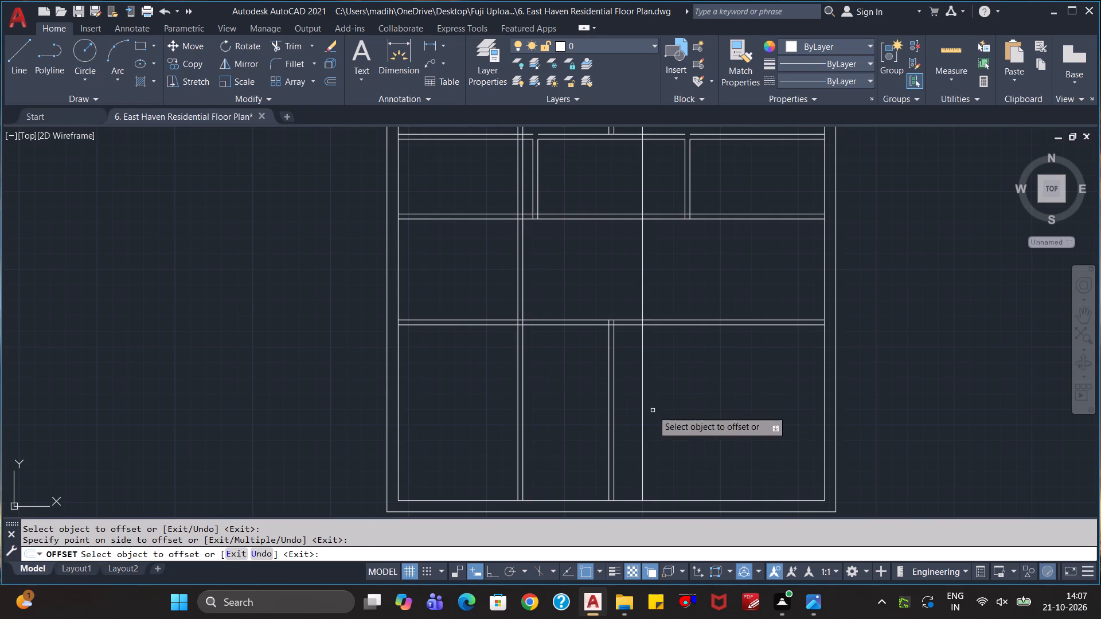
{"action": "left_click", "coordinate": [525, 414]}
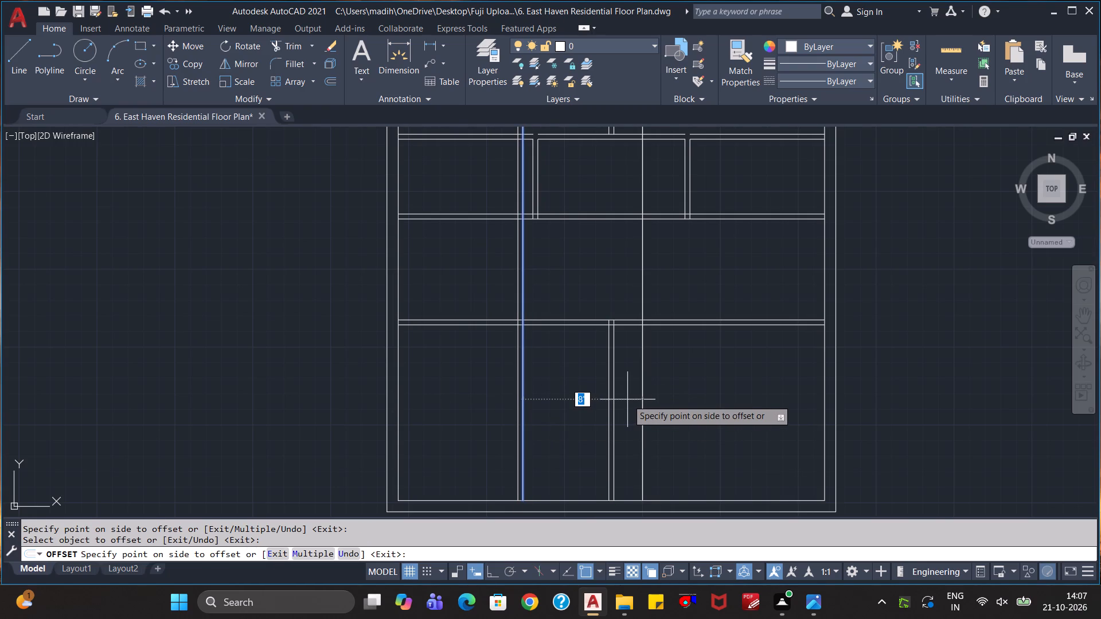
{"action": "key", "text": "Right"}
{"action": "key", "text": "Right"}
{"action": "type", "text": "4\""}
{"action": "key", "text": "Return"}
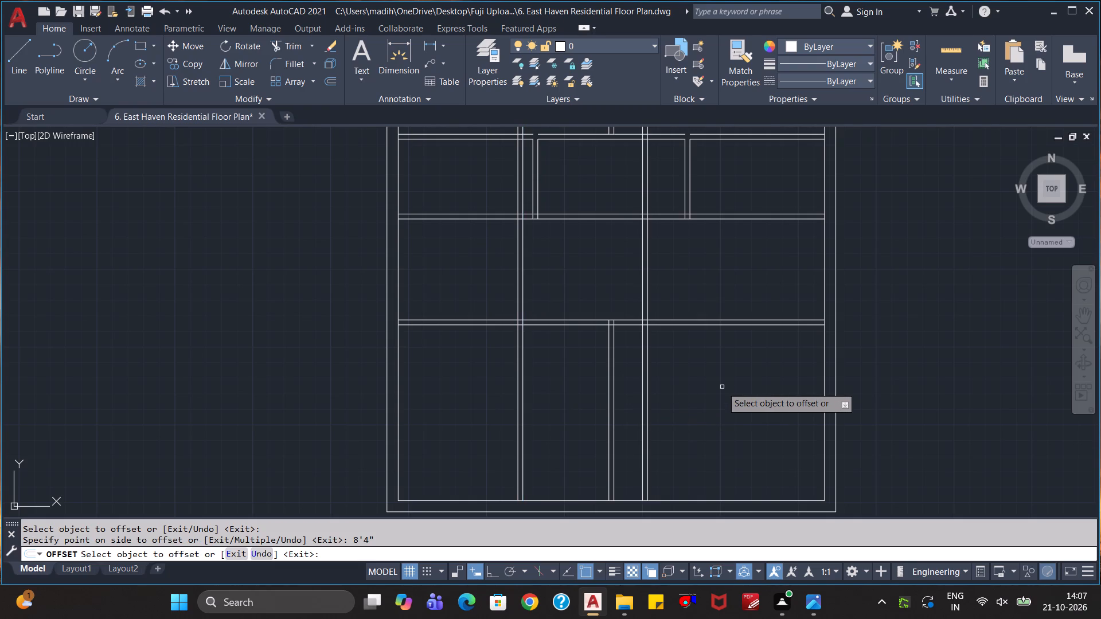
{"action": "key", "text": "Escape"}
{"action": "key", "text": "Escape"}
Trim both new vertical partitions between the second and third horizontal partitions.
{"action": "type", "text": "tr"}
{"action": "key", "text": "Return"}
{"action": "left_click", "coordinate": [698, 274]}
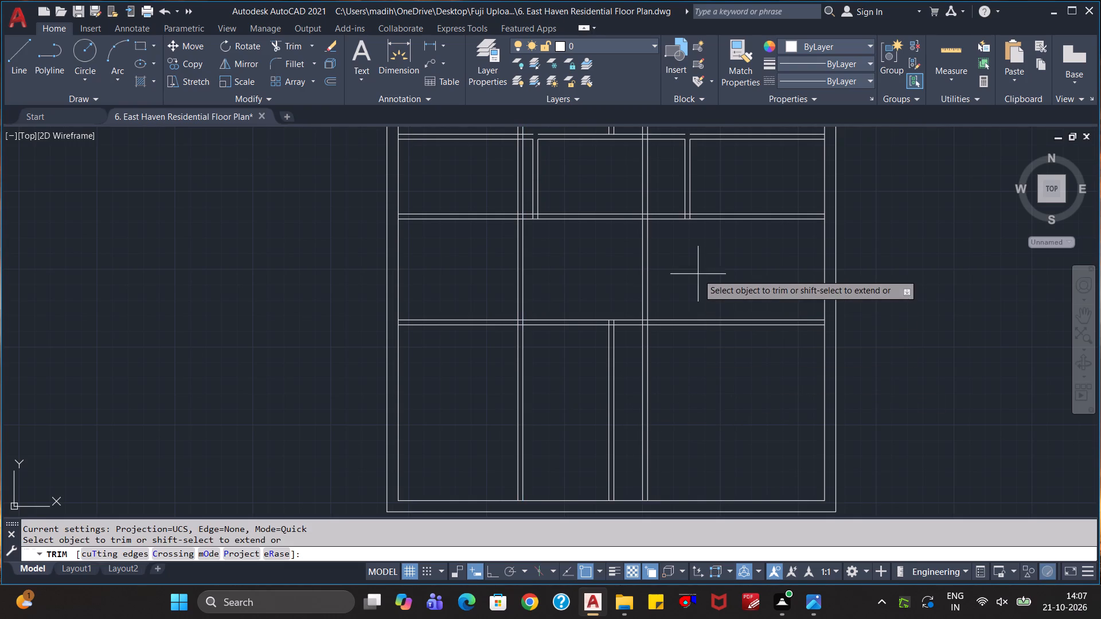
{"action": "left_click", "coordinate": [470, 288]}
{"action": "key", "text": "Escape"}
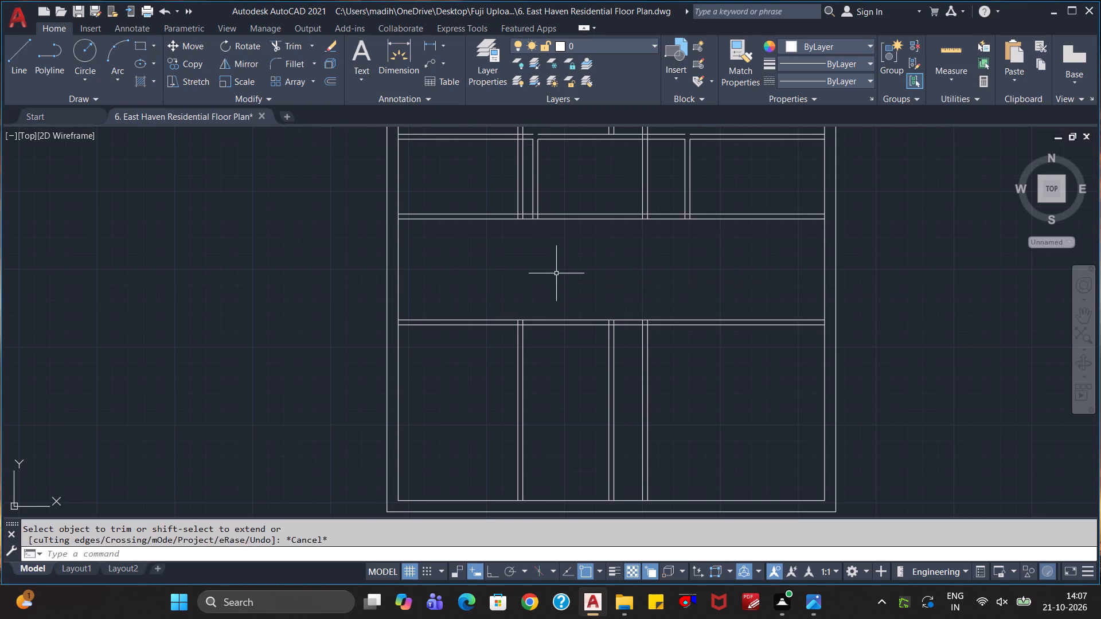
{"action": "key", "text": "Escape"}
Erase the leftover upper pieces of both new vertical partitions, which run up from the second horizontal partition.
{"action": "scroll", "coordinate": [557, 272], "scroll_direction": "down", "scroll_amount": 1}
{"action": "middle_click_drag", "start_coordinate": [559, 277], "coordinate": [559, 320]}
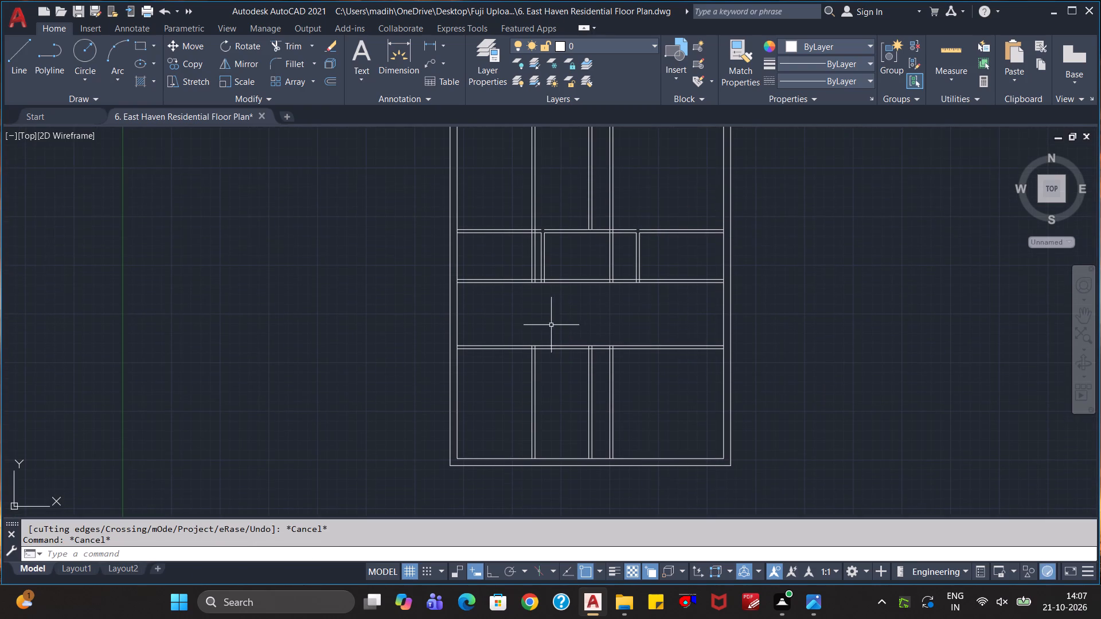
{"action": "left_click", "coordinate": [552, 189]}
{"action": "left_click", "coordinate": [521, 201]}
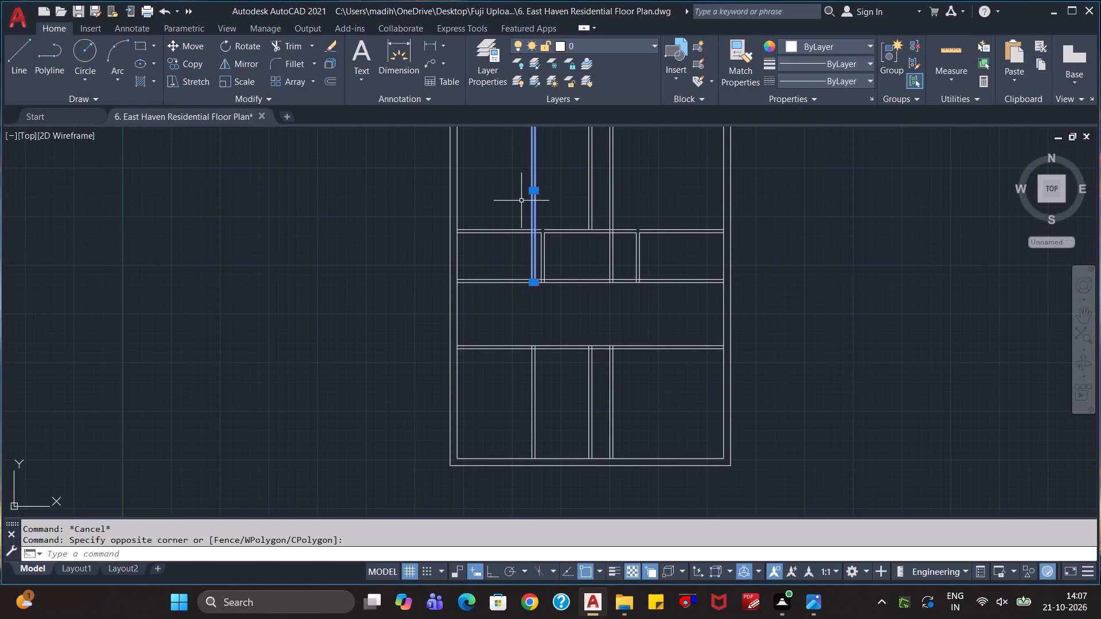
{"action": "key", "text": "Delete"}
{"action": "left_click", "coordinate": [623, 182]}
{"action": "left_click", "coordinate": [602, 199]}
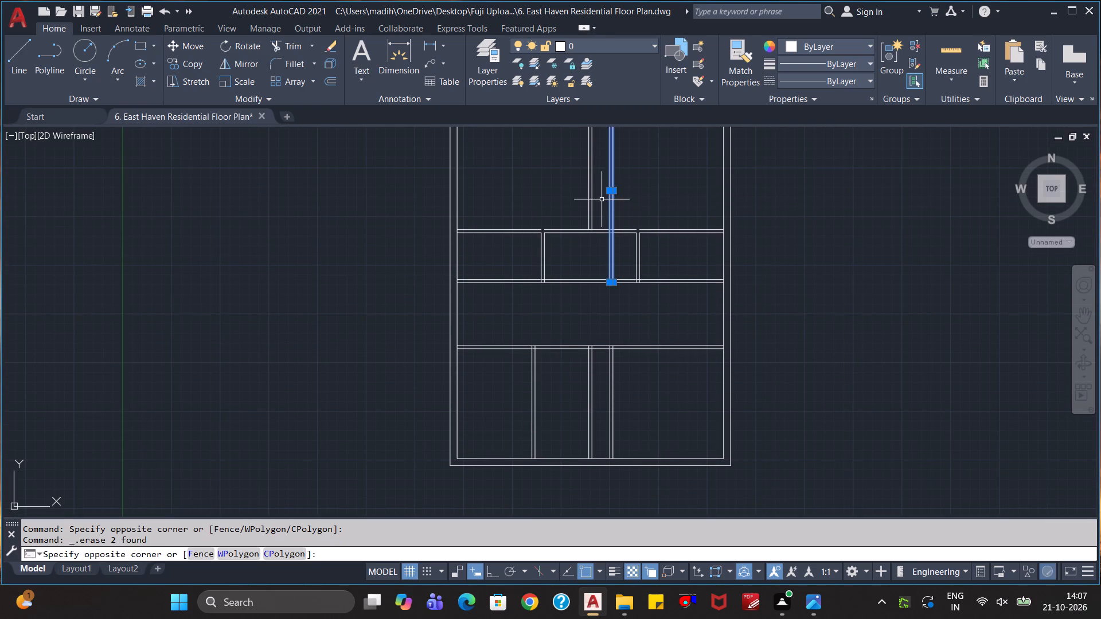
{"action": "key", "text": "Delete"}
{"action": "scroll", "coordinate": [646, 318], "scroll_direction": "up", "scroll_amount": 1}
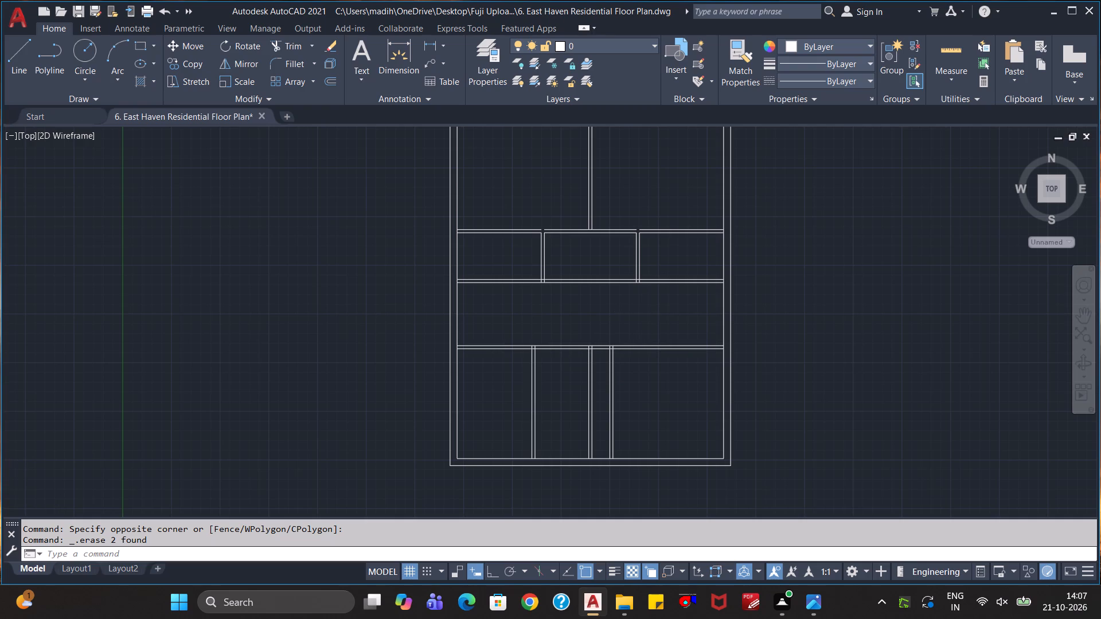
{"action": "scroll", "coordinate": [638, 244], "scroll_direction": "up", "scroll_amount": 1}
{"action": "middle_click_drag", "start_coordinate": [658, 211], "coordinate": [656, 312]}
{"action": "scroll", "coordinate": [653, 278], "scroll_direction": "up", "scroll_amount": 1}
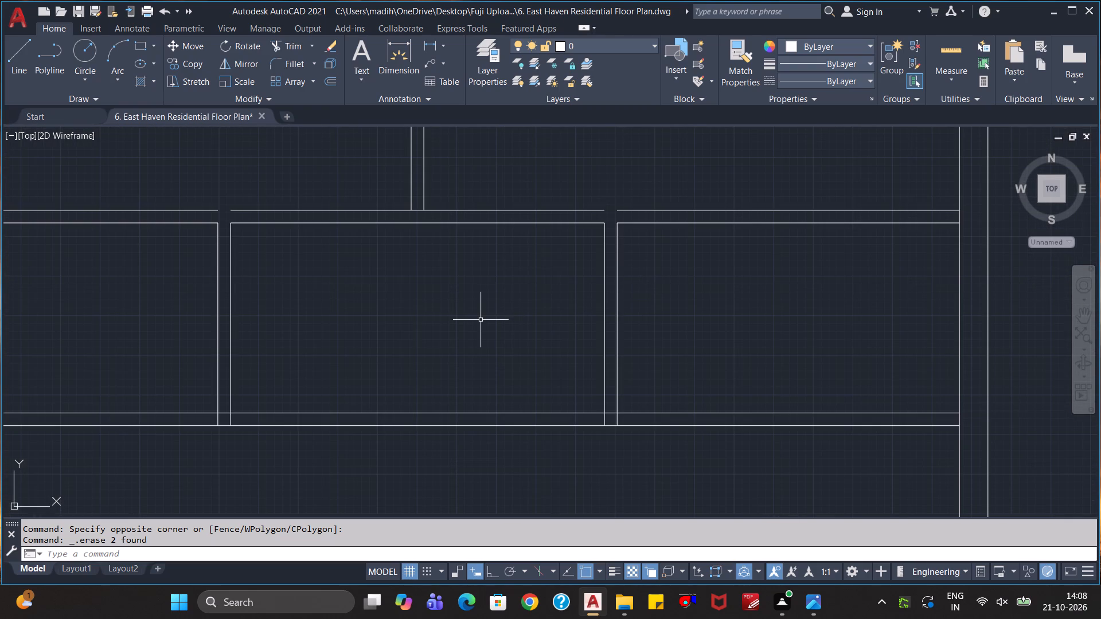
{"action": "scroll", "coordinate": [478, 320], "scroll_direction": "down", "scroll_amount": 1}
Extend the broken upper line of the topmost horizontal partition across the gaps above the two vertical partitions below it.
{"action": "scroll", "coordinate": [478, 320], "scroll_direction": "down", "scroll_amount": 1}
{"action": "key", "text": "w"}
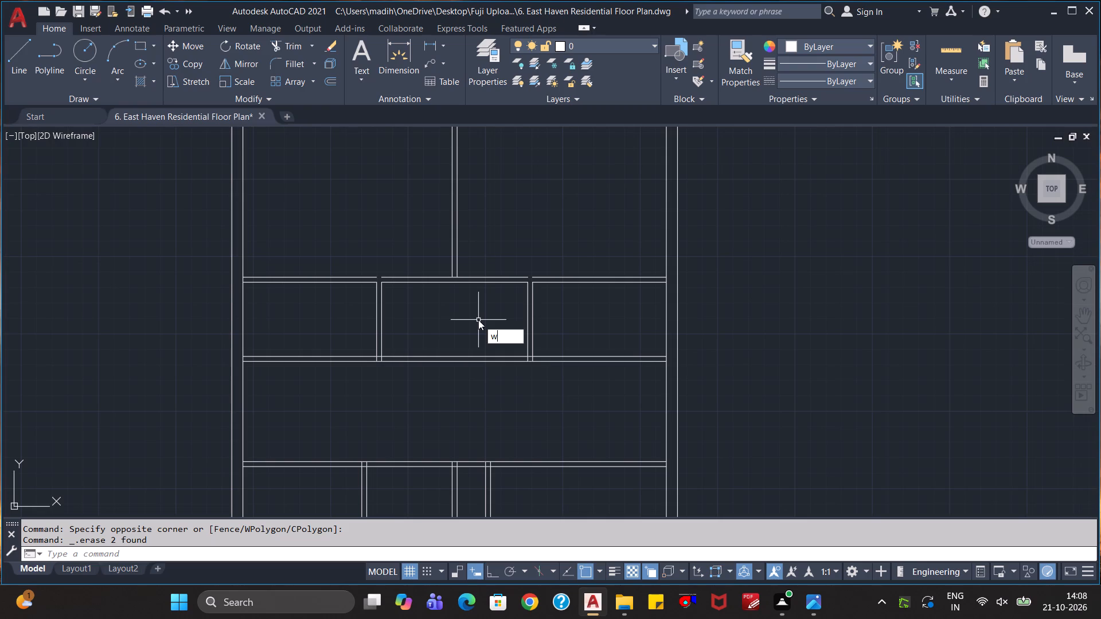
{"action": "key", "text": "BackSpace"}
{"action": "type", "text": "ex"}
{"action": "key", "text": "period"}
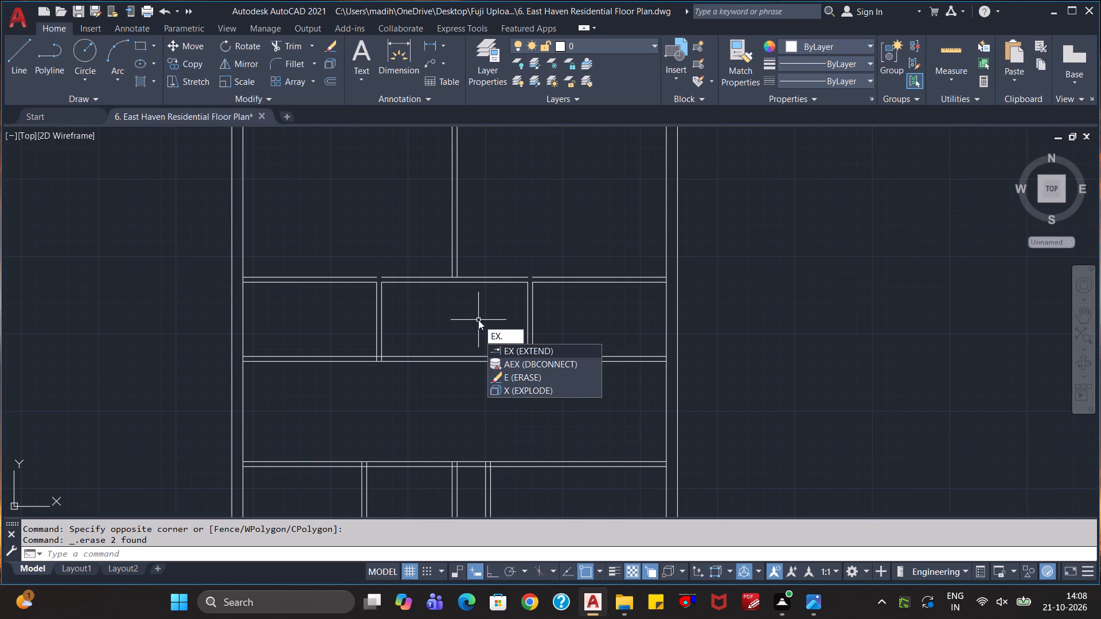
{"action": "key", "text": "BackSpace"}
{"action": "key", "text": "Return"}
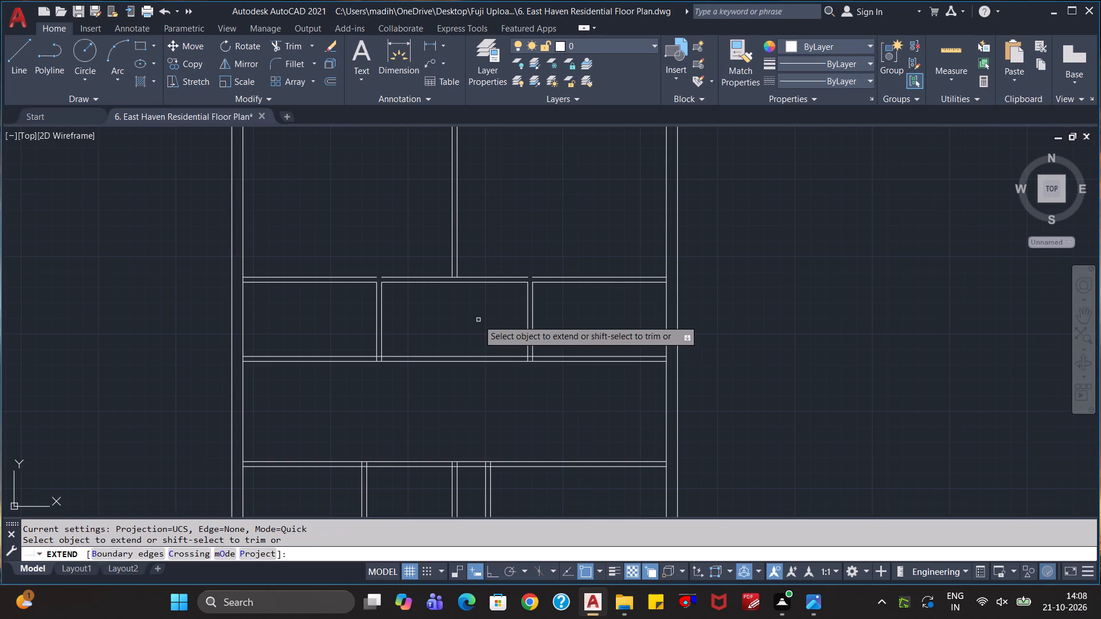
{"action": "scroll", "coordinate": [324, 320], "scroll_direction": "up", "scroll_amount": 1}
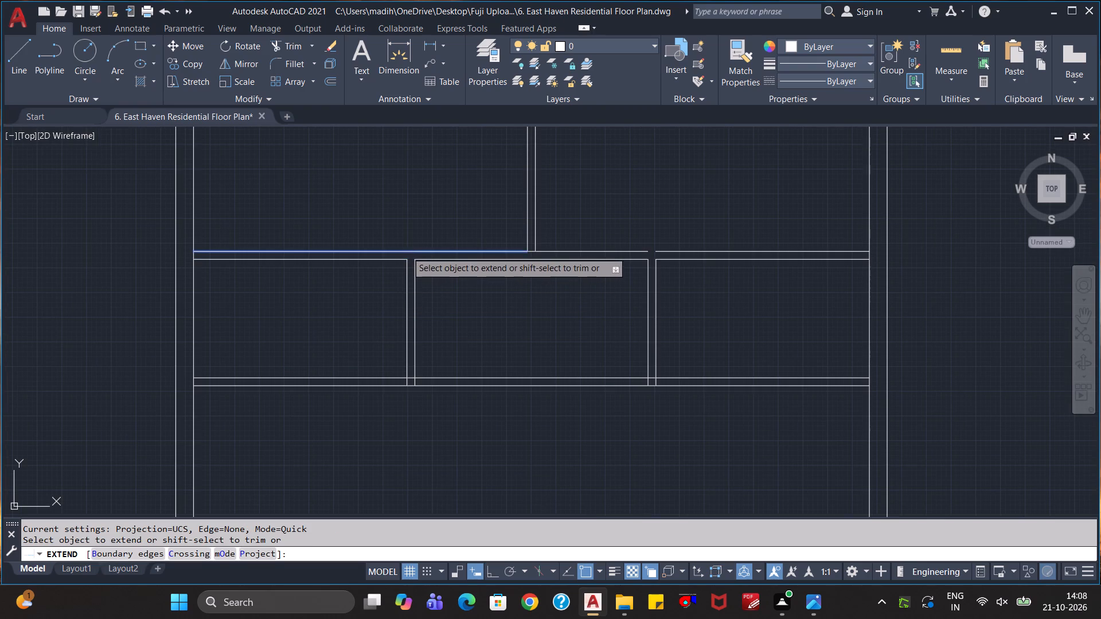
{"action": "left_click", "coordinate": [407, 252]}
{"action": "left_click", "coordinate": [643, 253]}
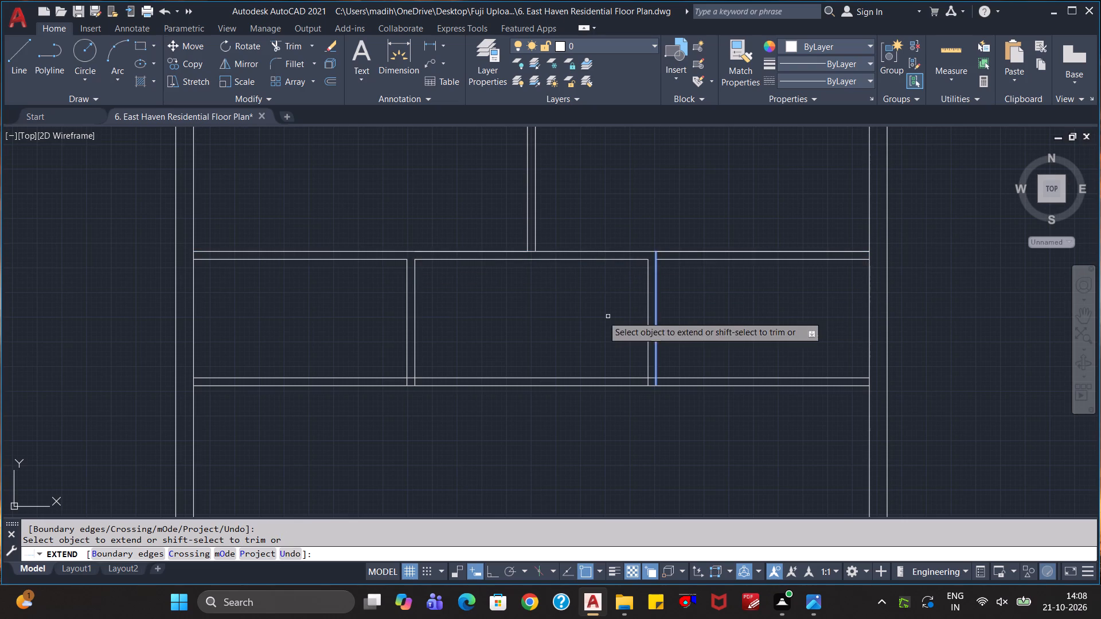
{"action": "left_click", "coordinate": [482, 253]}
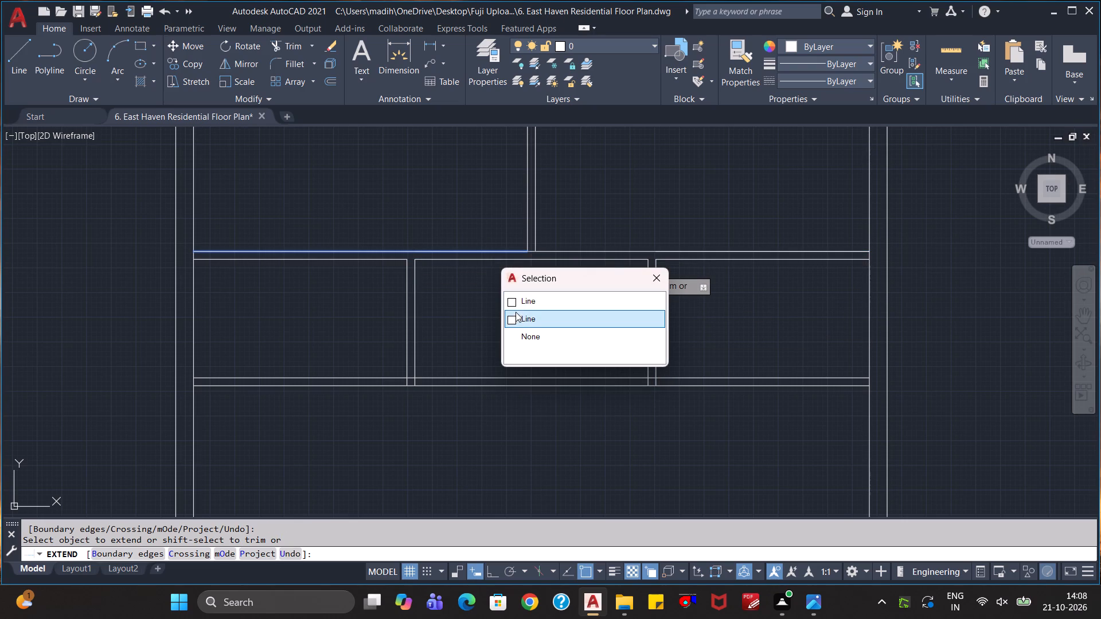
{"action": "left_click", "coordinate": [652, 280]}
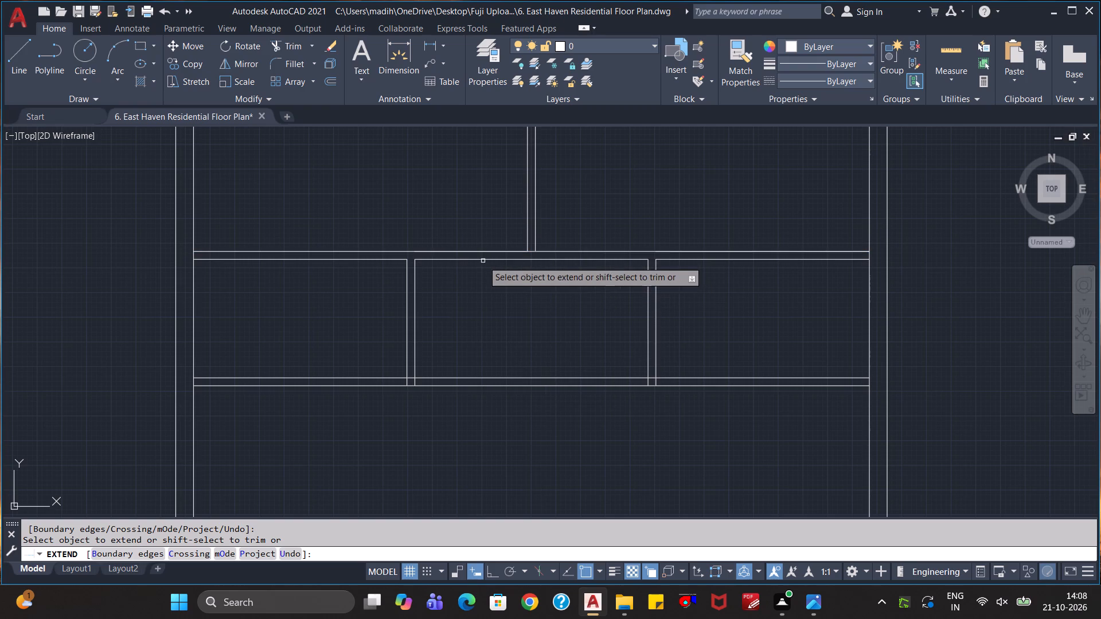
{"action": "left_click", "coordinate": [483, 252]}
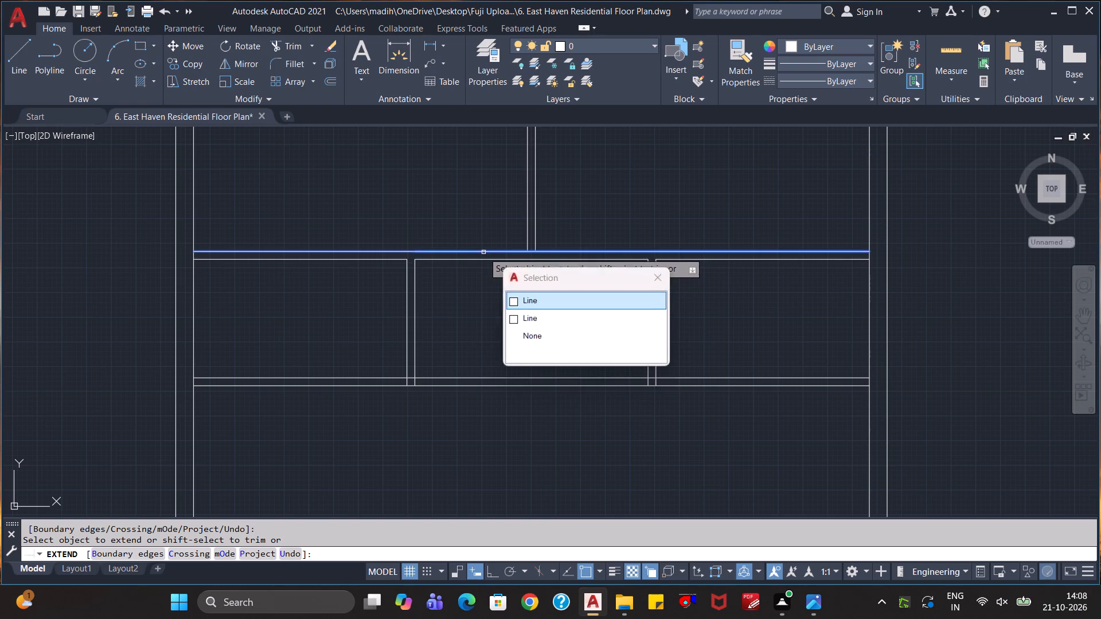
{"action": "left_click", "coordinate": [514, 300]}
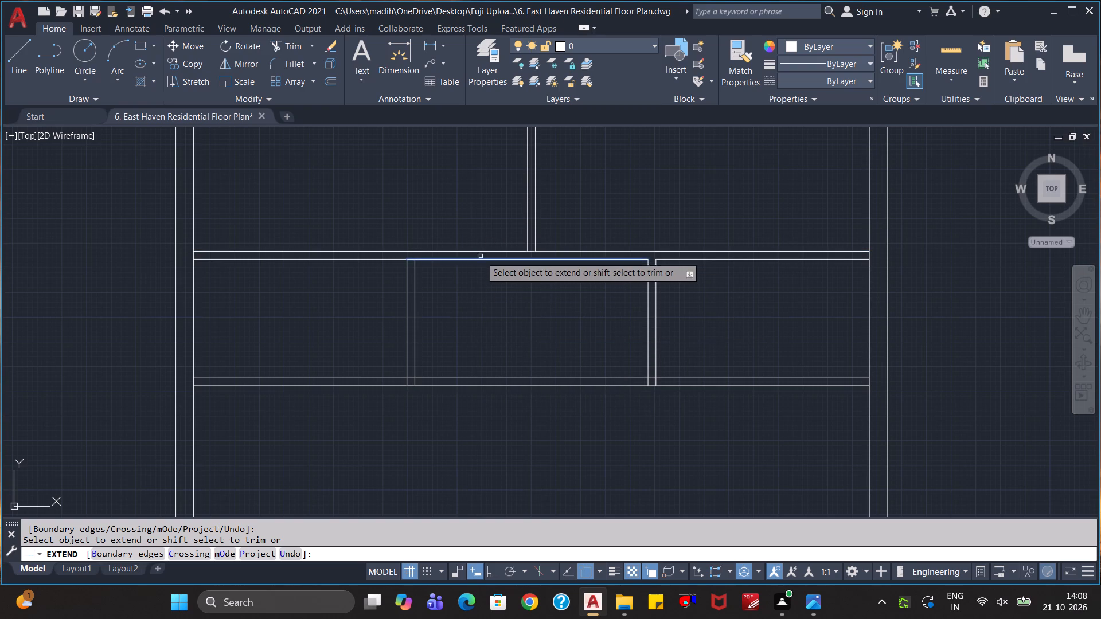
{"action": "key", "text": "Escape"}
{"action": "key", "text": "Escape"}
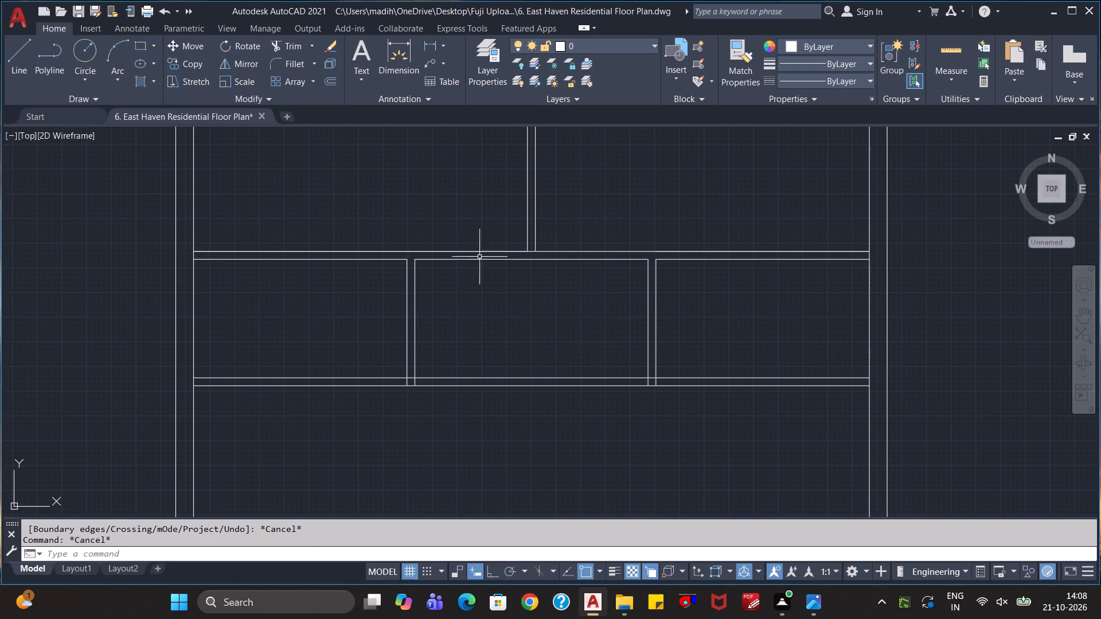
{"action": "left_click", "coordinate": [591, 252]}
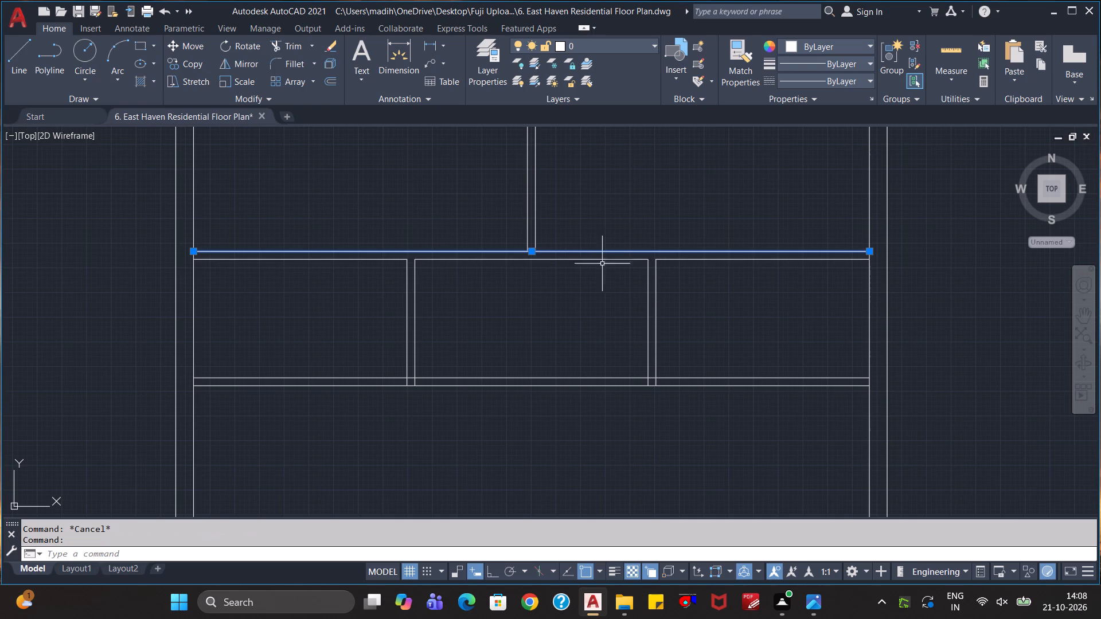
{"action": "key", "text": "Escape"}
{"action": "key", "text": "Escape"}
Erase the middle of the three vertical partitions below the lowest horizontal partition, removing both of its lines.
{"action": "scroll", "coordinate": [576, 310], "scroll_direction": "down", "scroll_amount": 1}
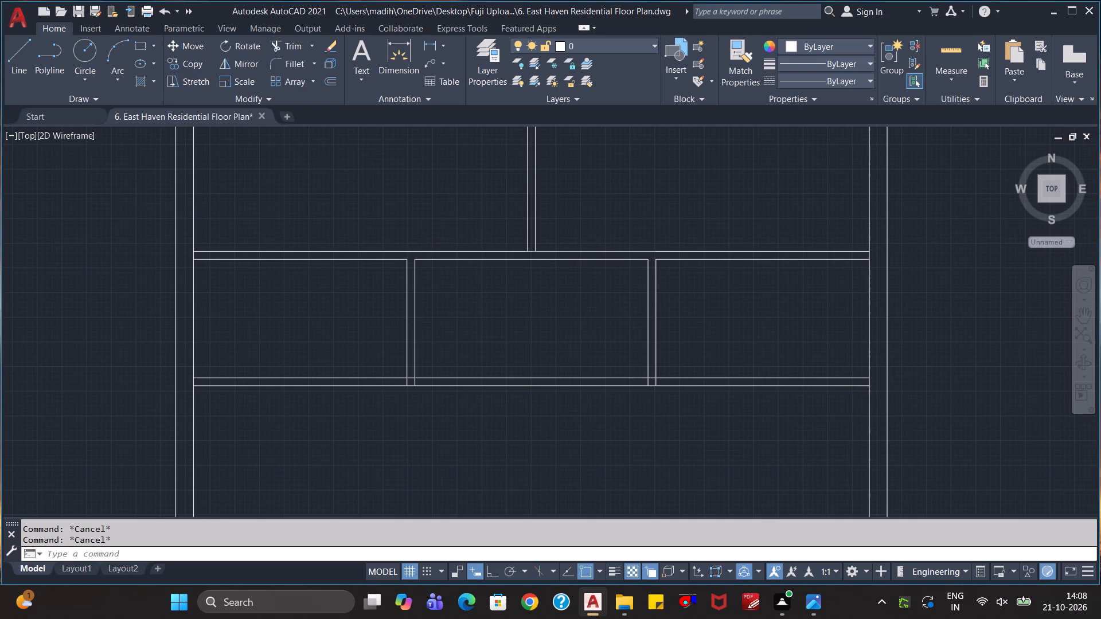
{"action": "scroll", "coordinate": [487, 368], "scroll_direction": "up", "scroll_amount": 3}
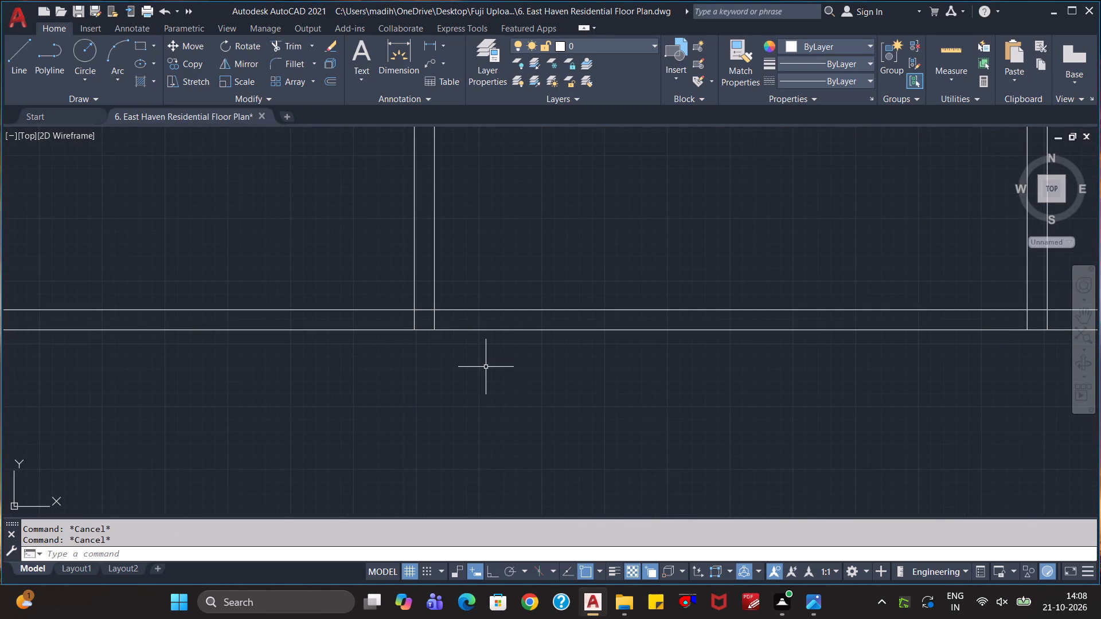
{"action": "scroll", "coordinate": [485, 368], "scroll_direction": "down", "scroll_amount": 2}
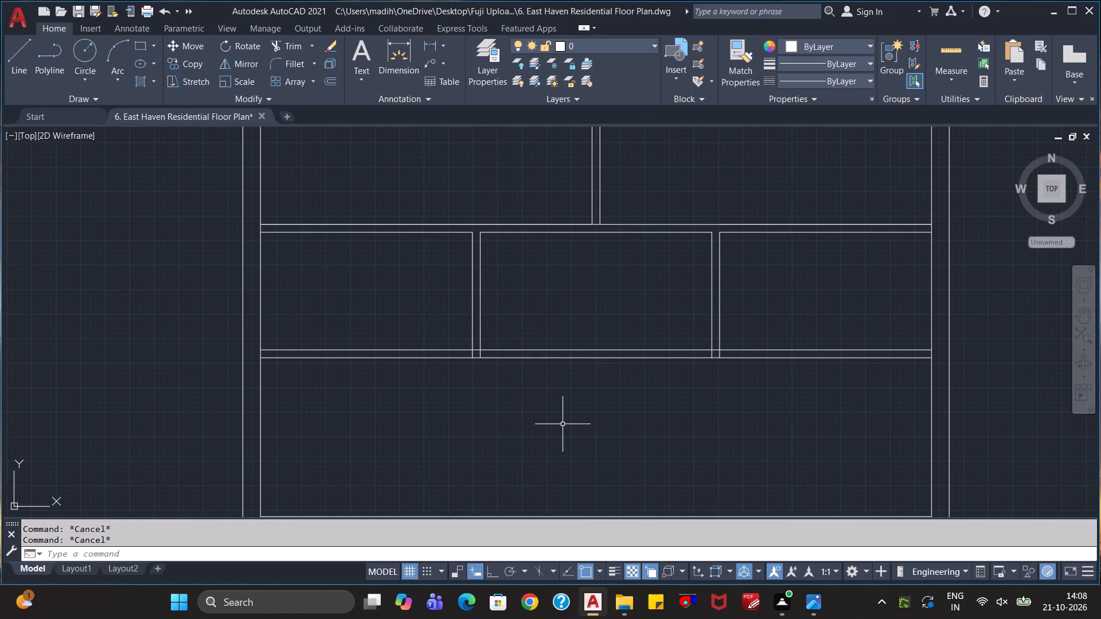
{"action": "scroll", "coordinate": [563, 425], "scroll_direction": "down", "scroll_amount": 1}
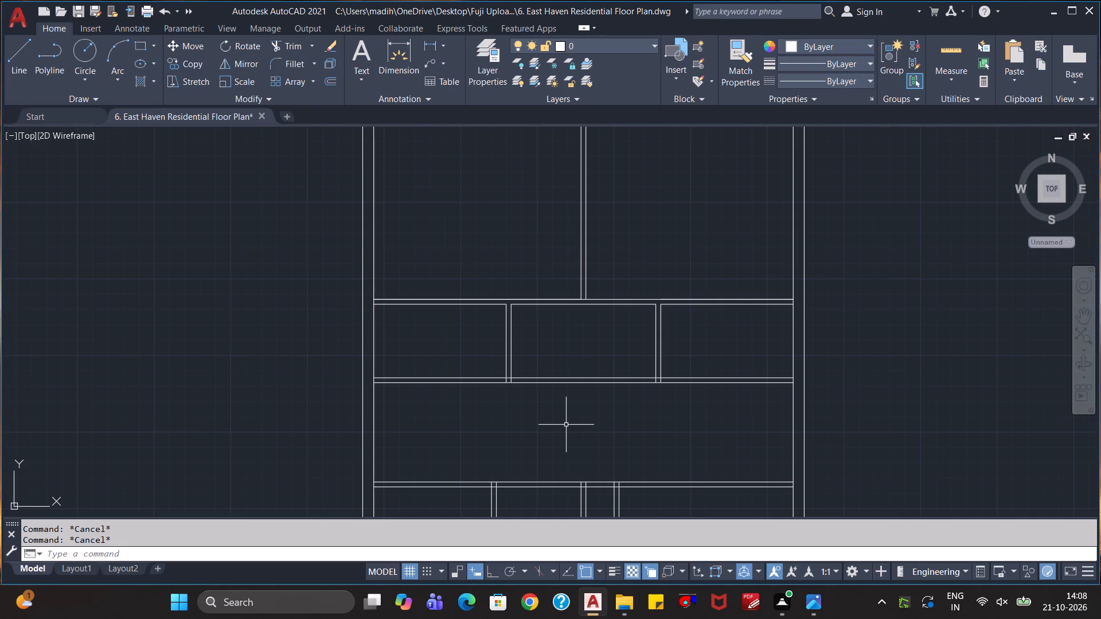
{"action": "scroll", "coordinate": [569, 426], "scroll_direction": "down", "scroll_amount": 2}
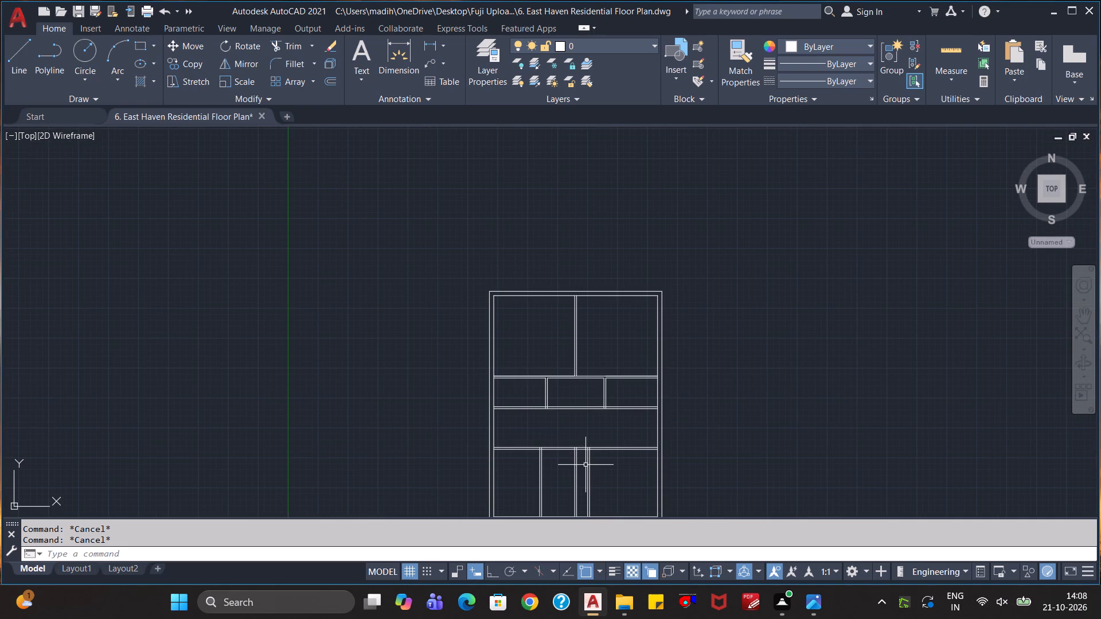
{"action": "left_click", "coordinate": [582, 468]}
{"action": "left_click", "coordinate": [571, 475]}
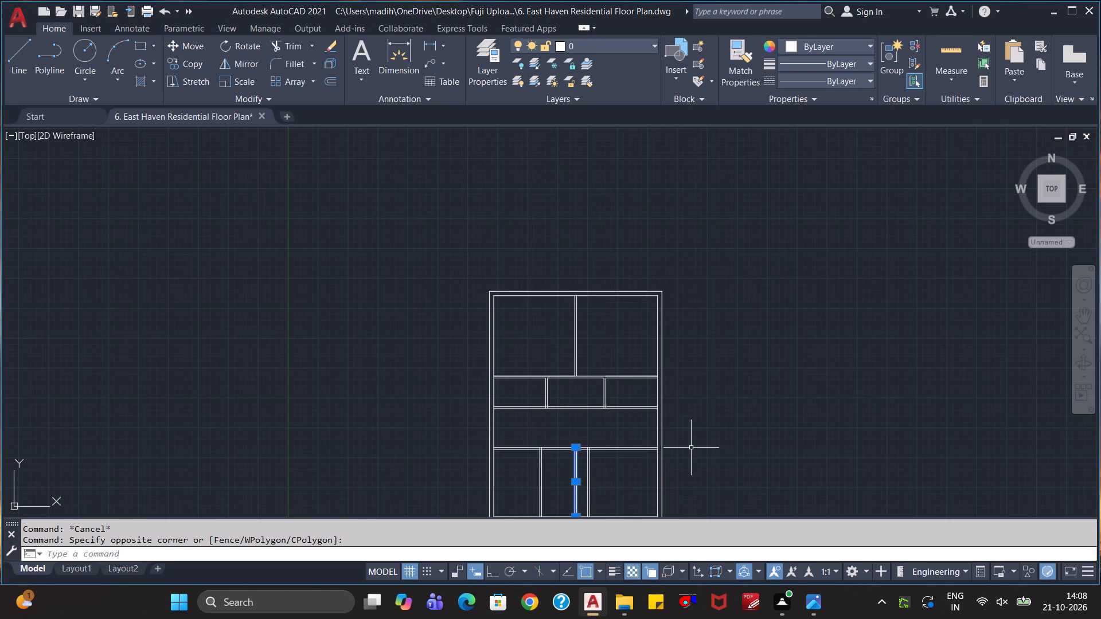
{"action": "key", "text": "Delete"}
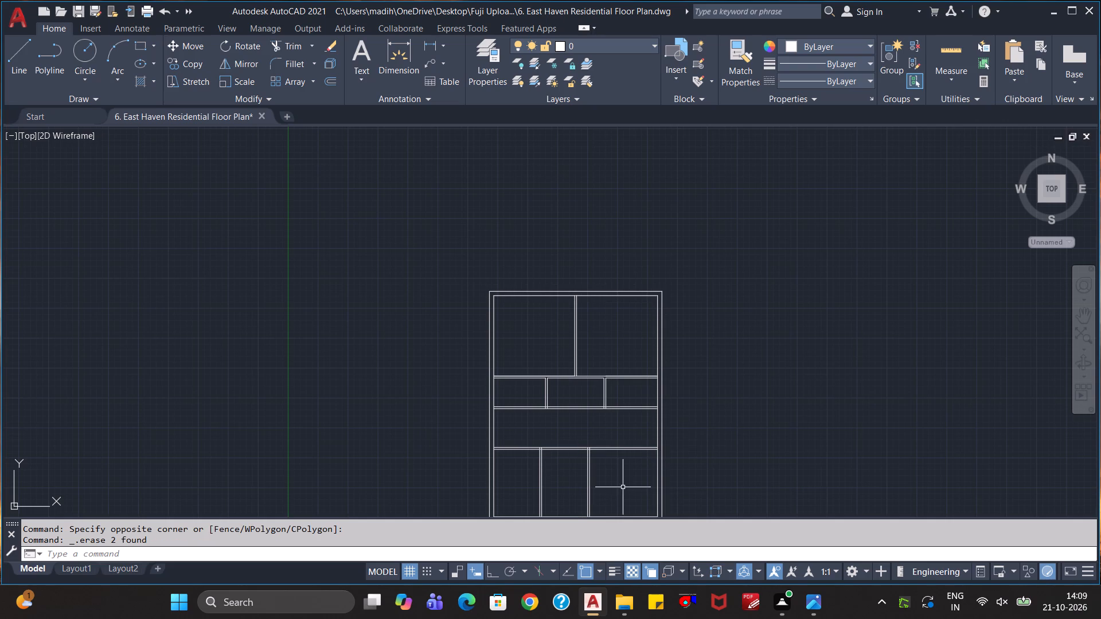
Trim away both lines of the lowest horizontal partition between the right-hand vertical partition below it and the right outer wall.
{"action": "scroll", "coordinate": [617, 488], "scroll_direction": "up", "scroll_amount": 2}
{"action": "middle_click_drag", "start_coordinate": [617, 488], "coordinate": [601, 302]}
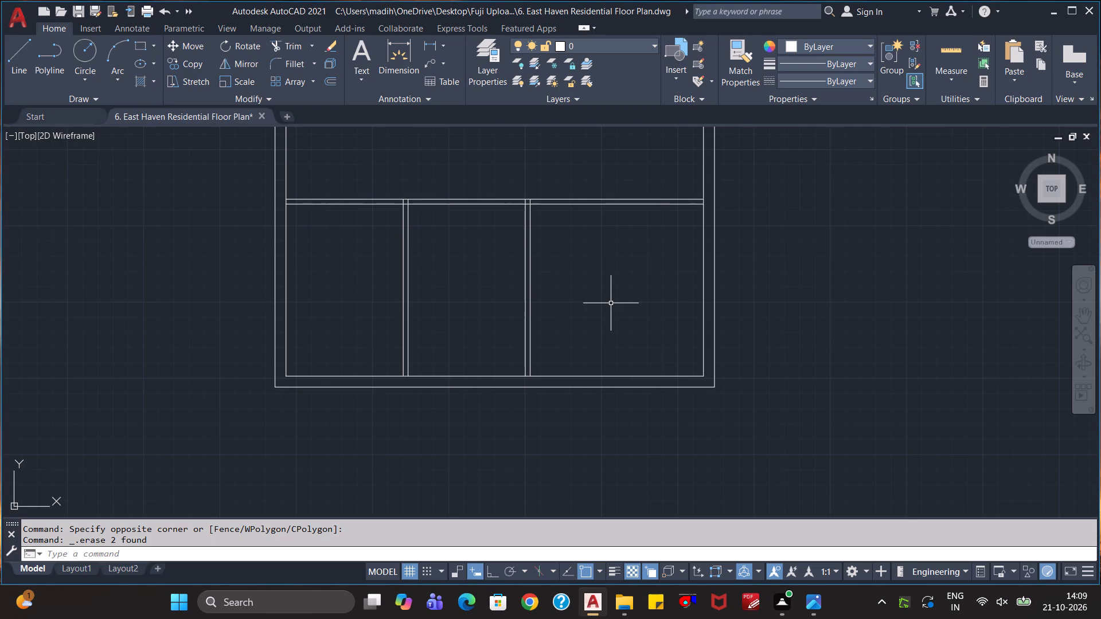
{"action": "scroll", "coordinate": [618, 308], "scroll_direction": "down", "scroll_amount": 1}
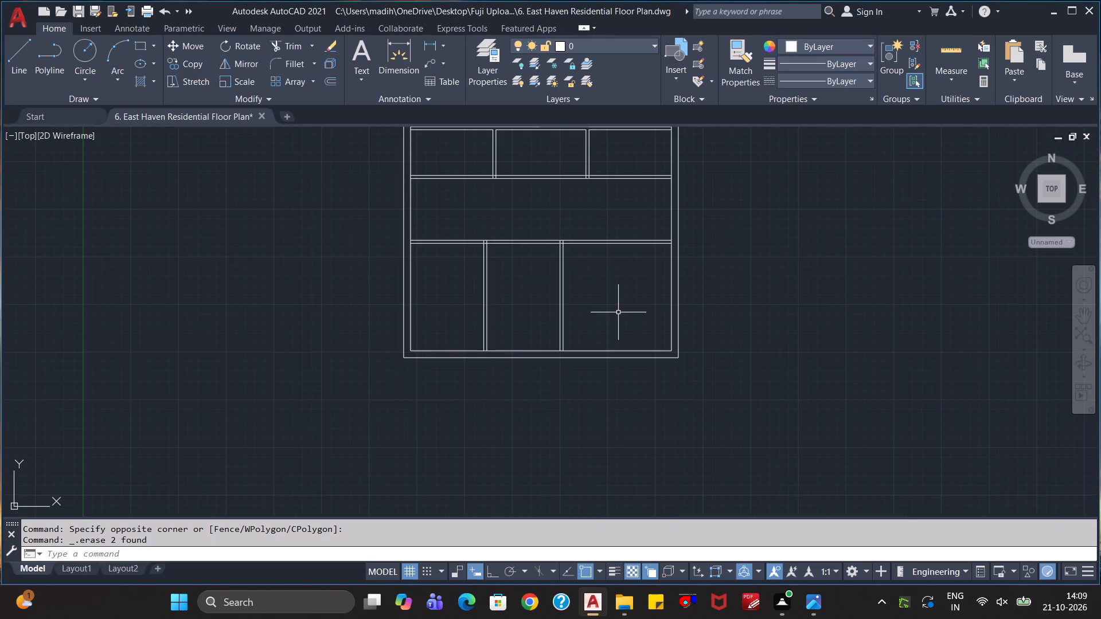
{"action": "middle_click_drag", "start_coordinate": [627, 305], "coordinate": [624, 351]}
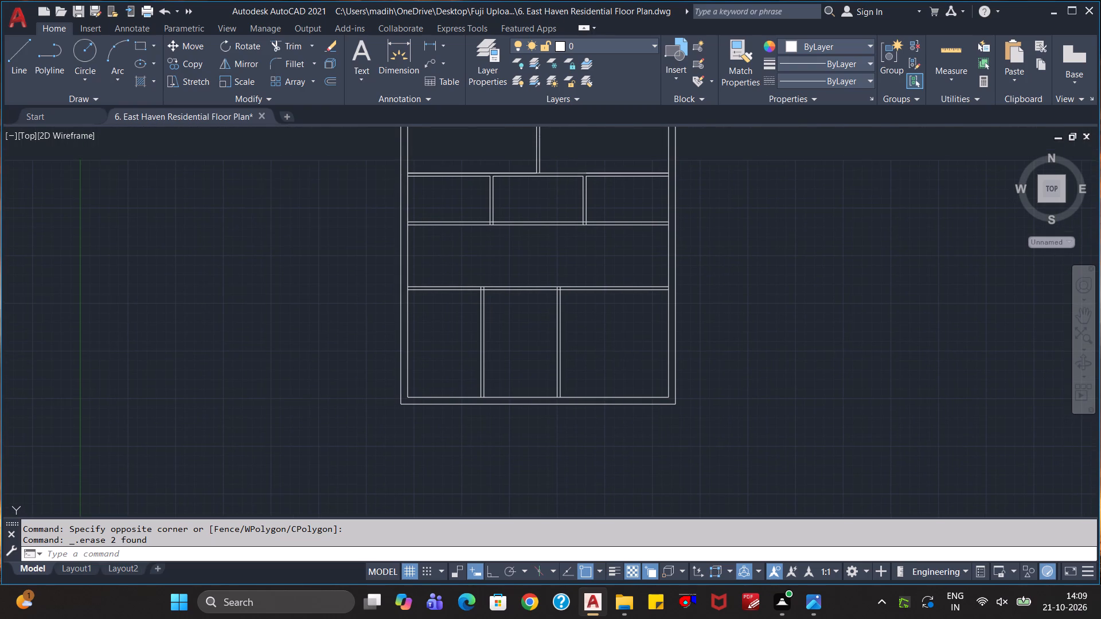
{"action": "type", "text": "tr"}
{"action": "key", "text": "Return"}
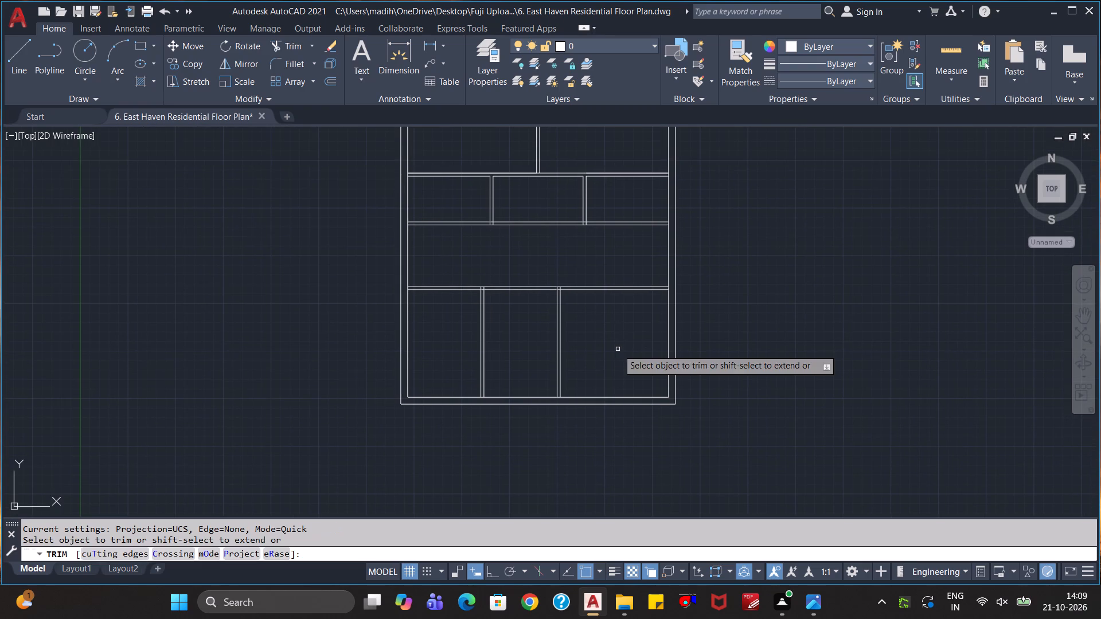
{"action": "left_click", "coordinate": [583, 330]}
{"action": "left_click", "coordinate": [584, 281]}
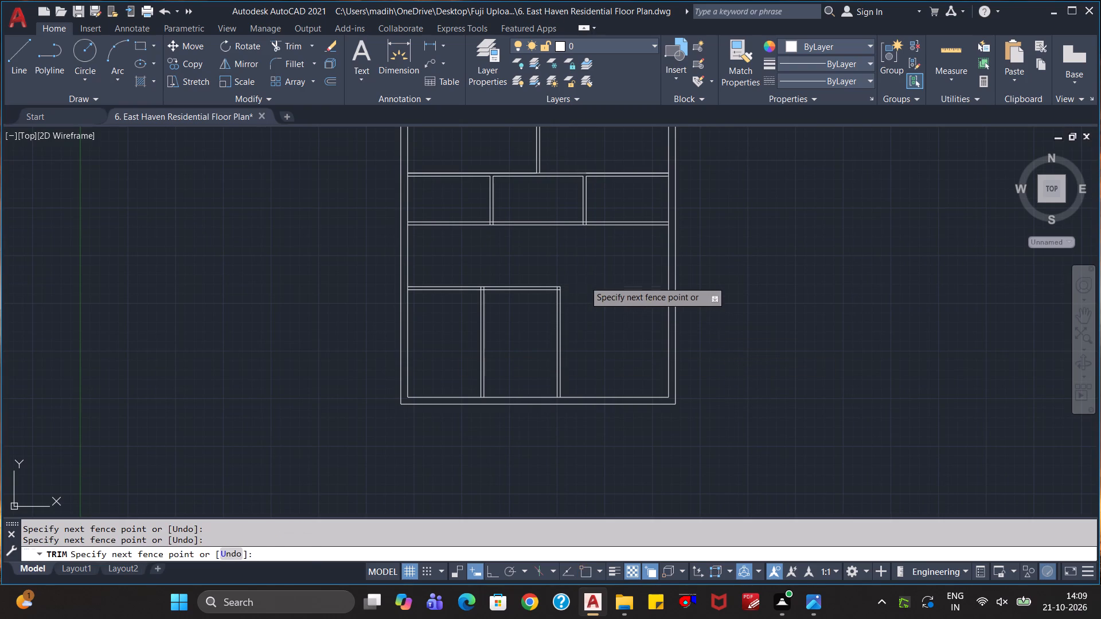
{"action": "key", "text": "Escape"}
{"action": "key", "text": "Escape"}
{"action": "key", "text": "Escape"}
Trim the overlapping inner lines where the lowest horizontal partition meets the right-hand vertical partition to form a clean corner.
{"action": "scroll", "coordinate": [585, 304], "scroll_direction": "up", "scroll_amount": 2}
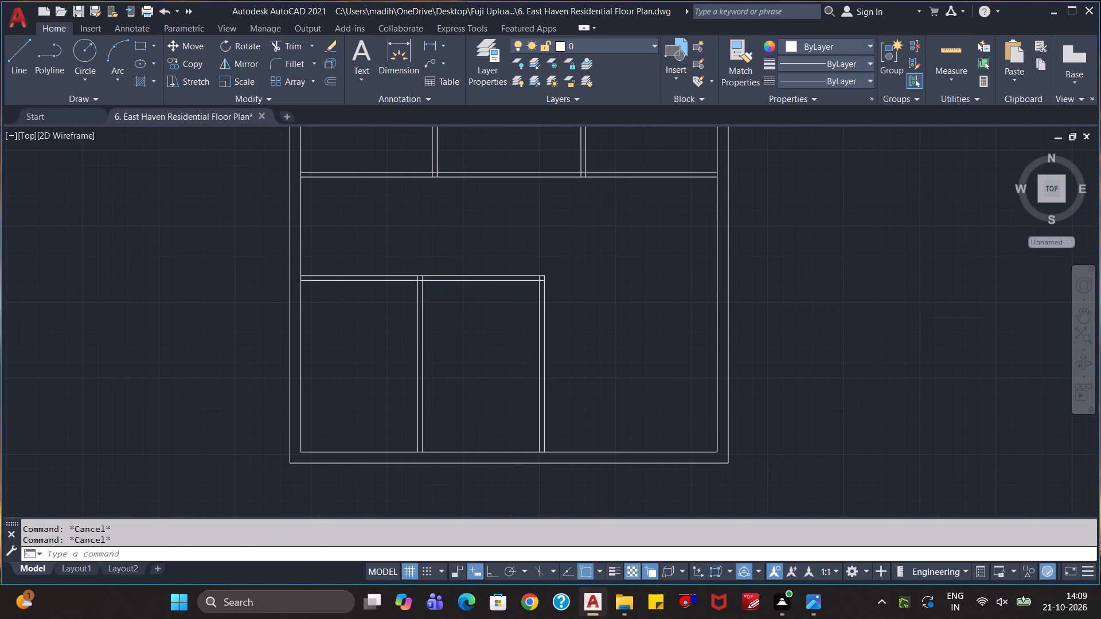
{"action": "type", "text": "tr"}
{"action": "key", "text": "Return"}
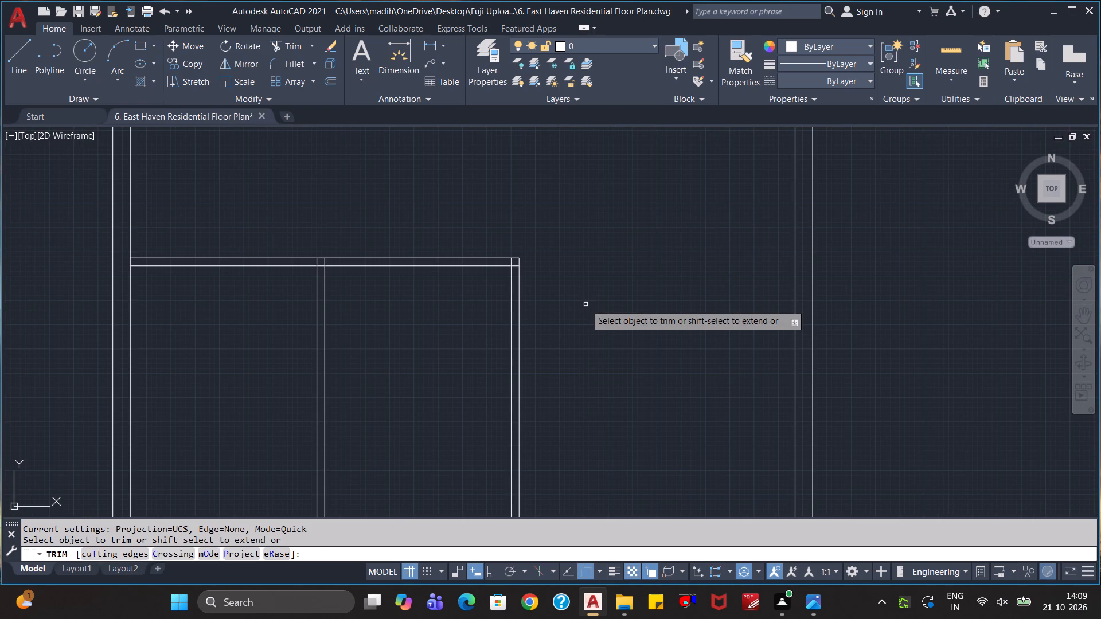
{"action": "scroll", "coordinate": [585, 304], "scroll_direction": "up", "scroll_amount": 2}
{"action": "middle_click_drag", "start_coordinate": [509, 237], "coordinate": [550, 327]}
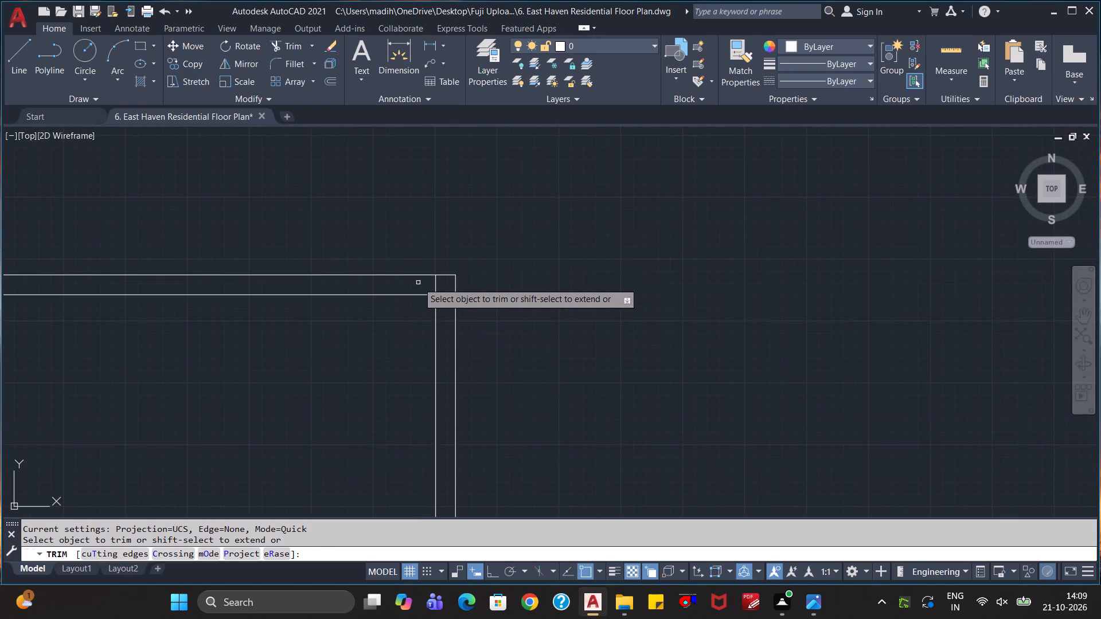
{"action": "left_click_drag", "start_coordinate": [418, 283], "coordinate": [444, 301]}
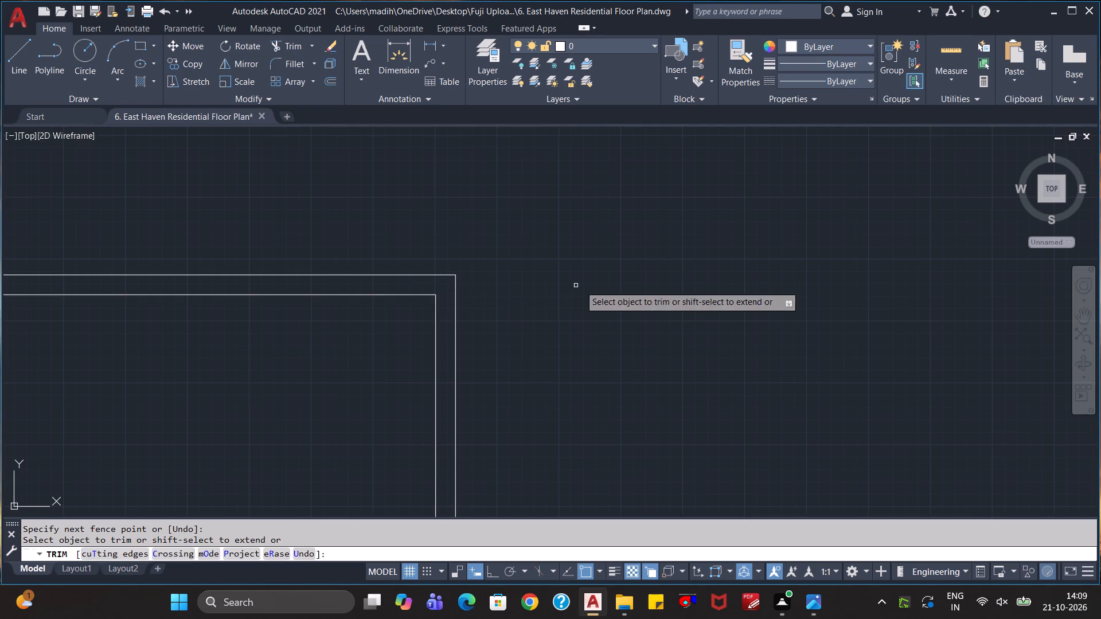
{"action": "key", "text": "Escape"}
{"action": "key", "text": "Escape"}
Check the dimensions of the lower middle room and the central room of the middle row with Quick measure.
{"action": "scroll", "coordinate": [600, 294], "scroll_direction": "down", "scroll_amount": 3}
{"action": "middle_click", "coordinate": [608, 382]}
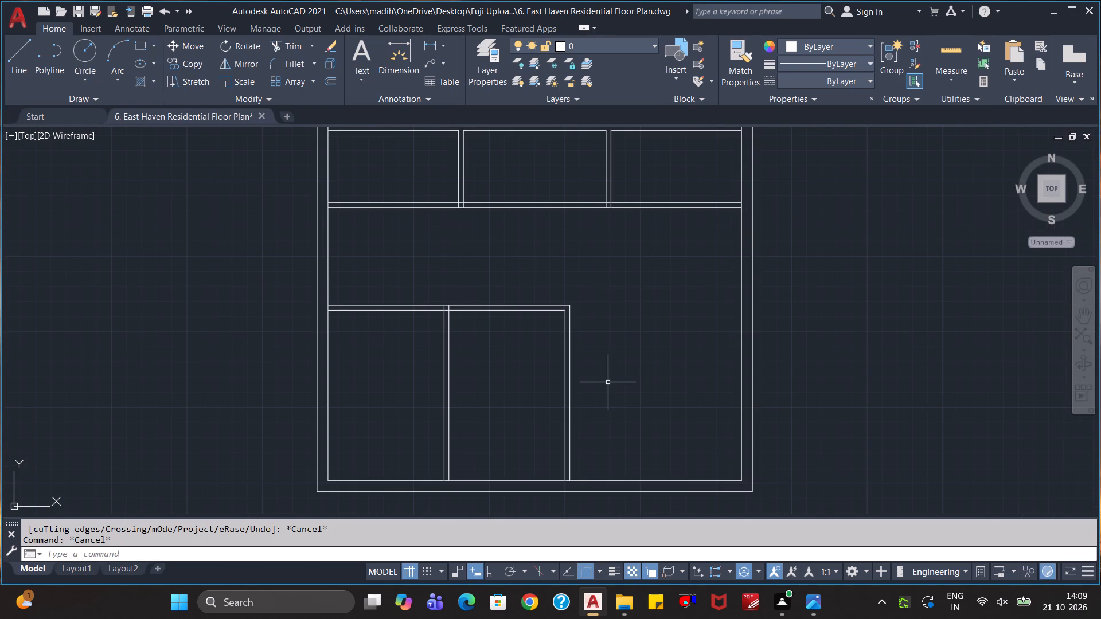
{"action": "middle_click_drag", "start_coordinate": [677, 366], "coordinate": [643, 343]}
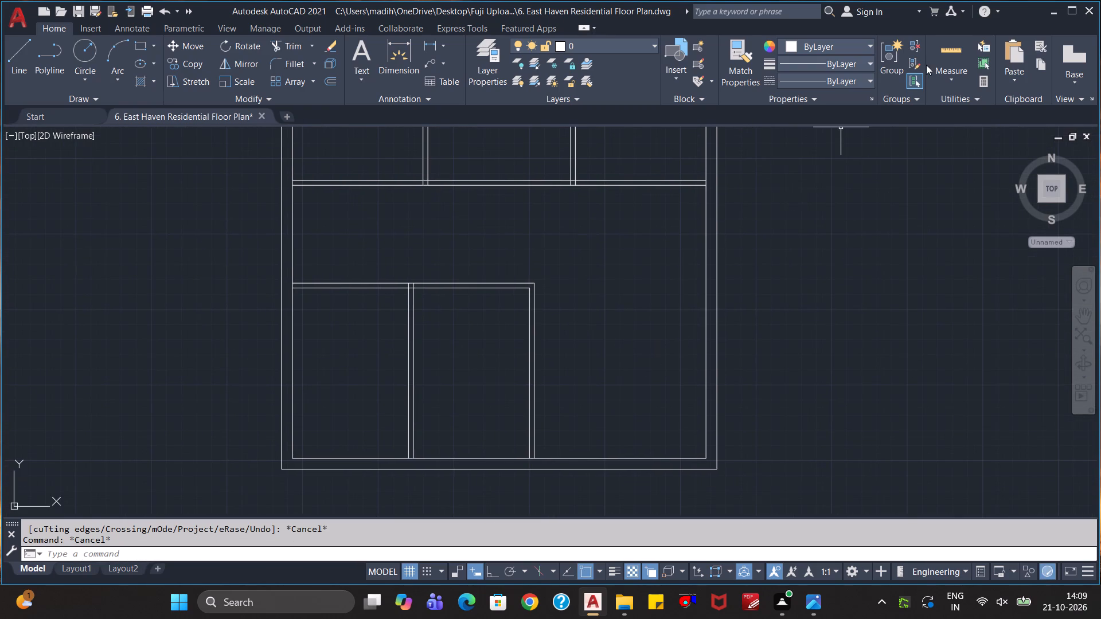
{"action": "left_click", "coordinate": [952, 47]}
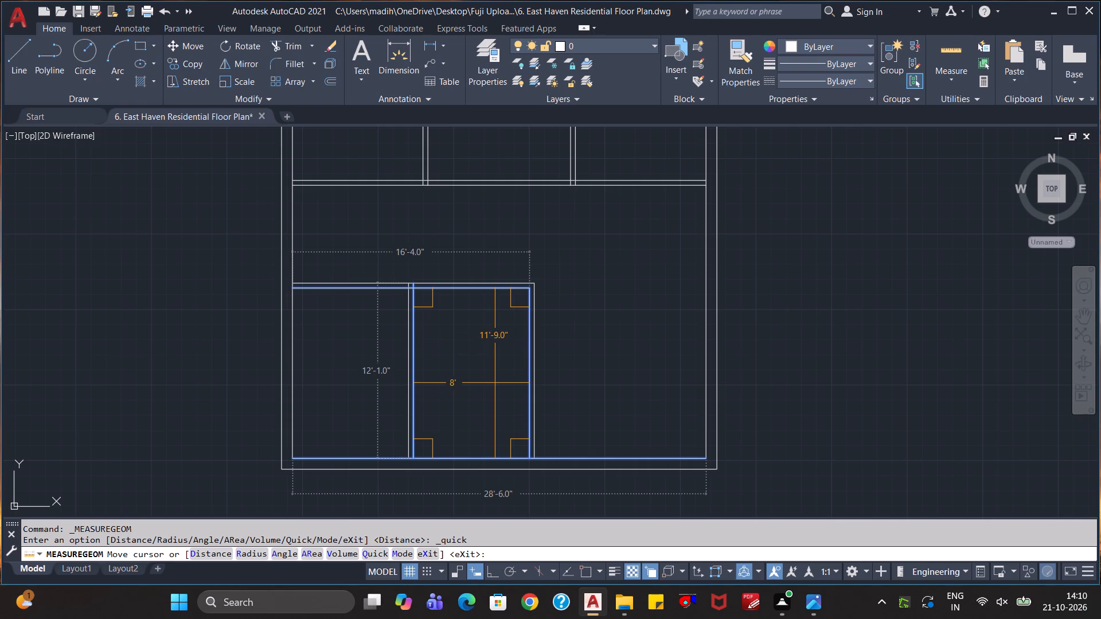
{"action": "scroll", "coordinate": [504, 369], "scroll_direction": "down", "scroll_amount": 1}
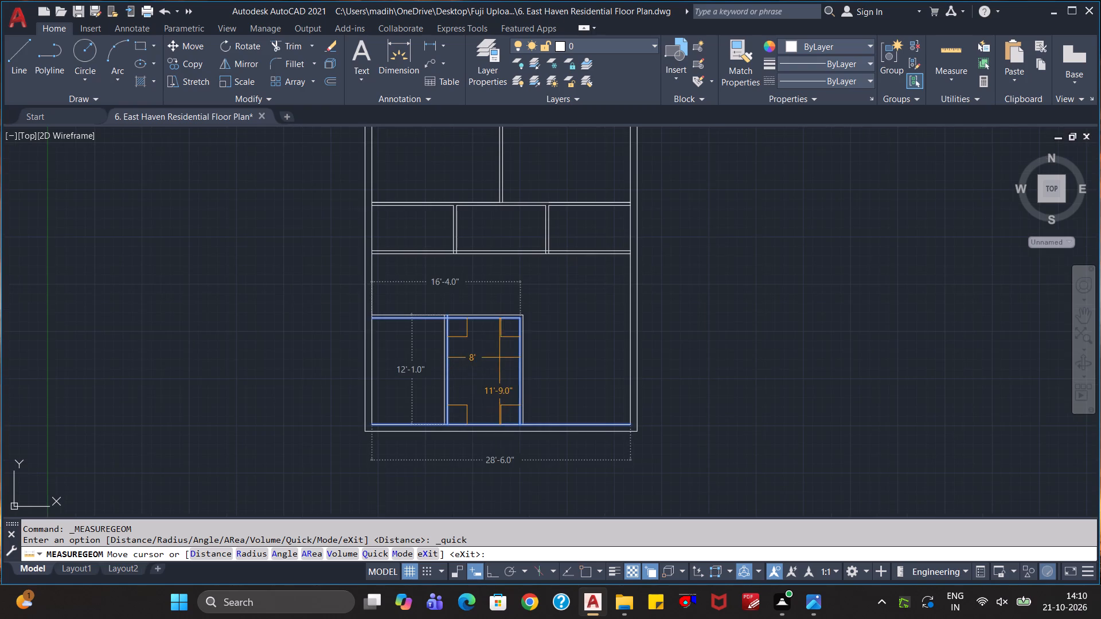
{"action": "middle_click_drag", "start_coordinate": [499, 356], "coordinate": [499, 424]}
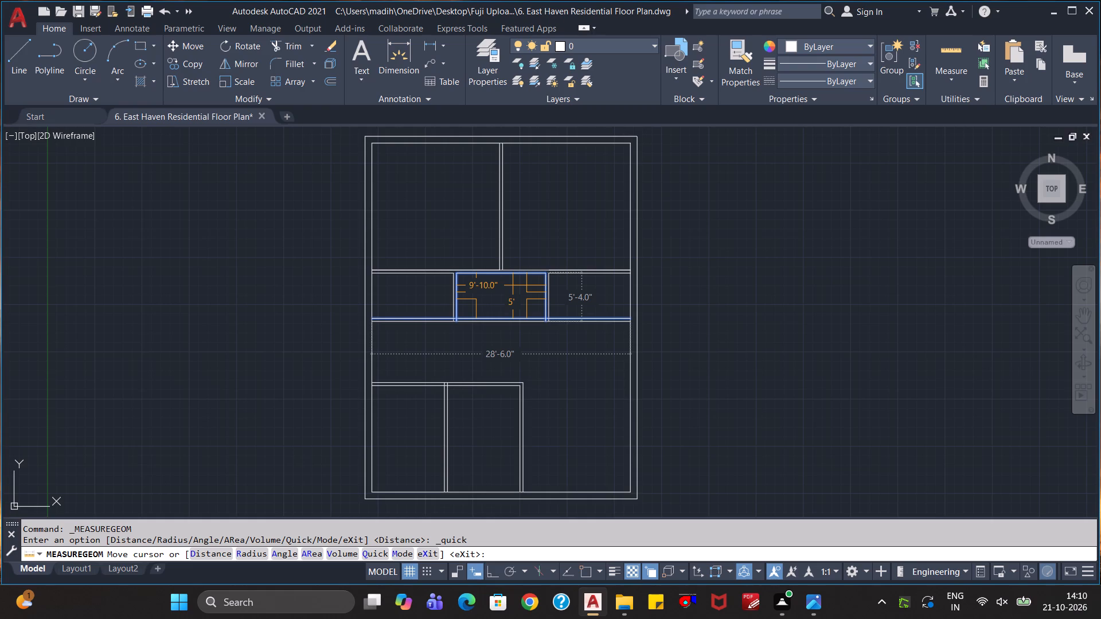
{"action": "scroll", "coordinate": [513, 285], "scroll_direction": "up", "scroll_amount": 1}
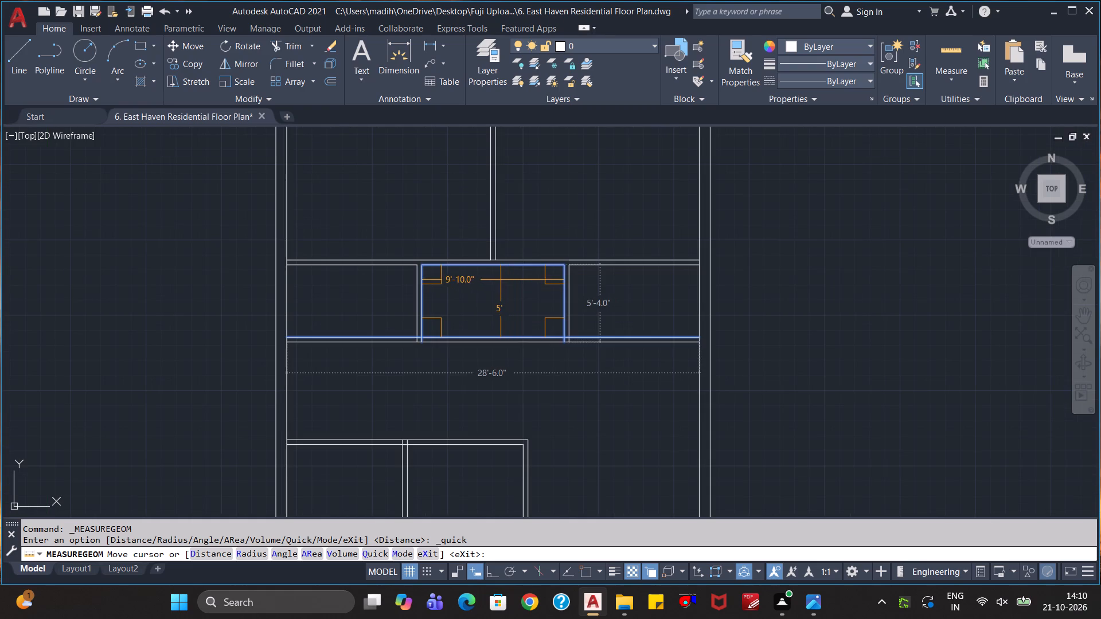
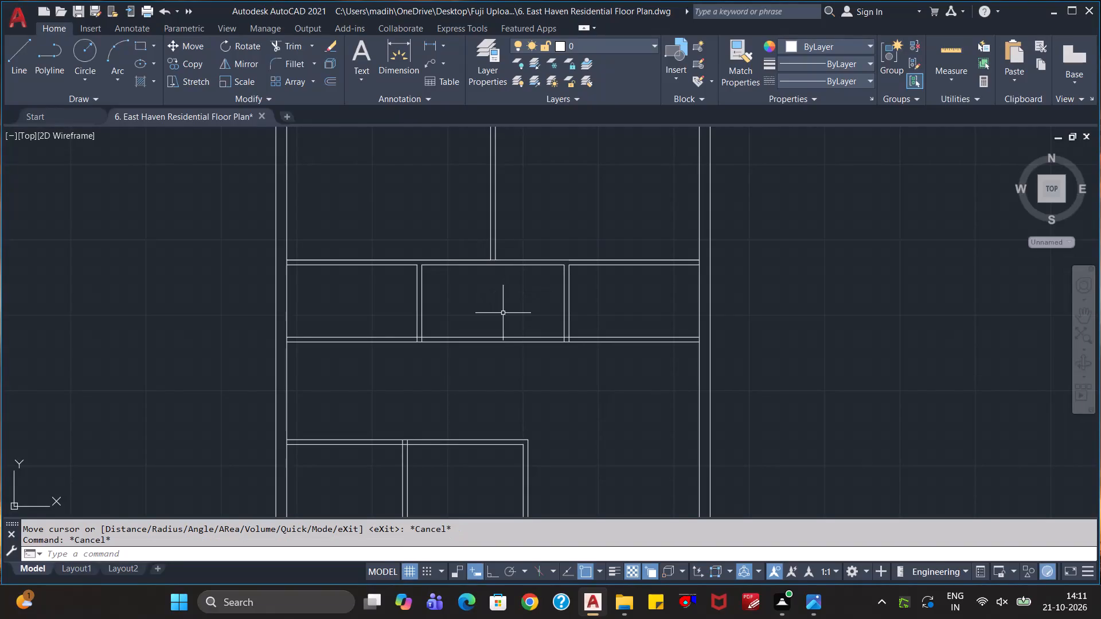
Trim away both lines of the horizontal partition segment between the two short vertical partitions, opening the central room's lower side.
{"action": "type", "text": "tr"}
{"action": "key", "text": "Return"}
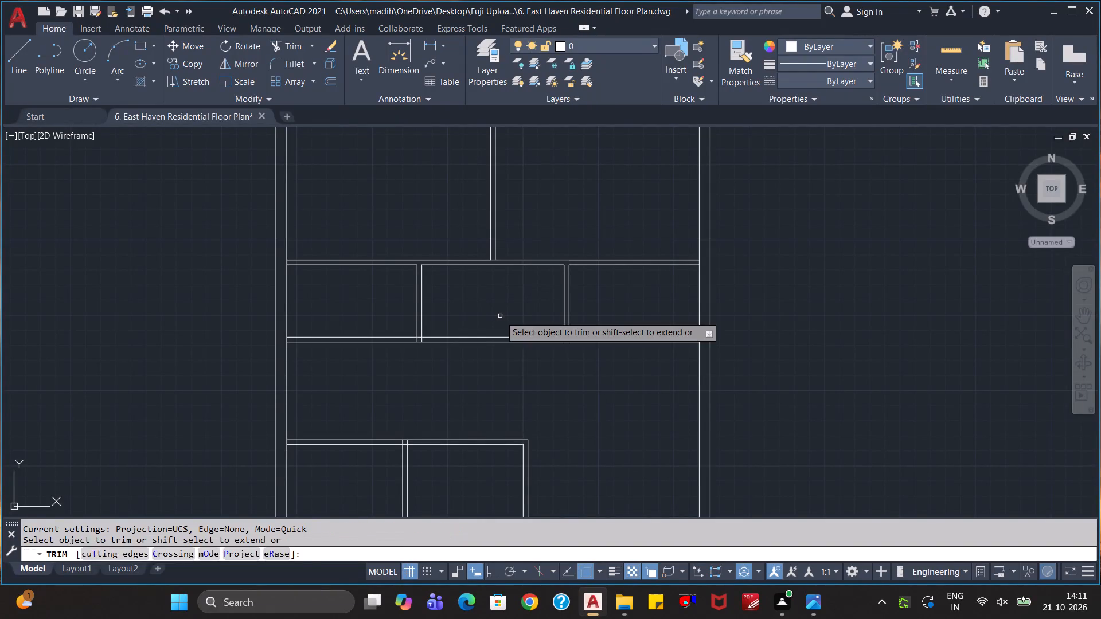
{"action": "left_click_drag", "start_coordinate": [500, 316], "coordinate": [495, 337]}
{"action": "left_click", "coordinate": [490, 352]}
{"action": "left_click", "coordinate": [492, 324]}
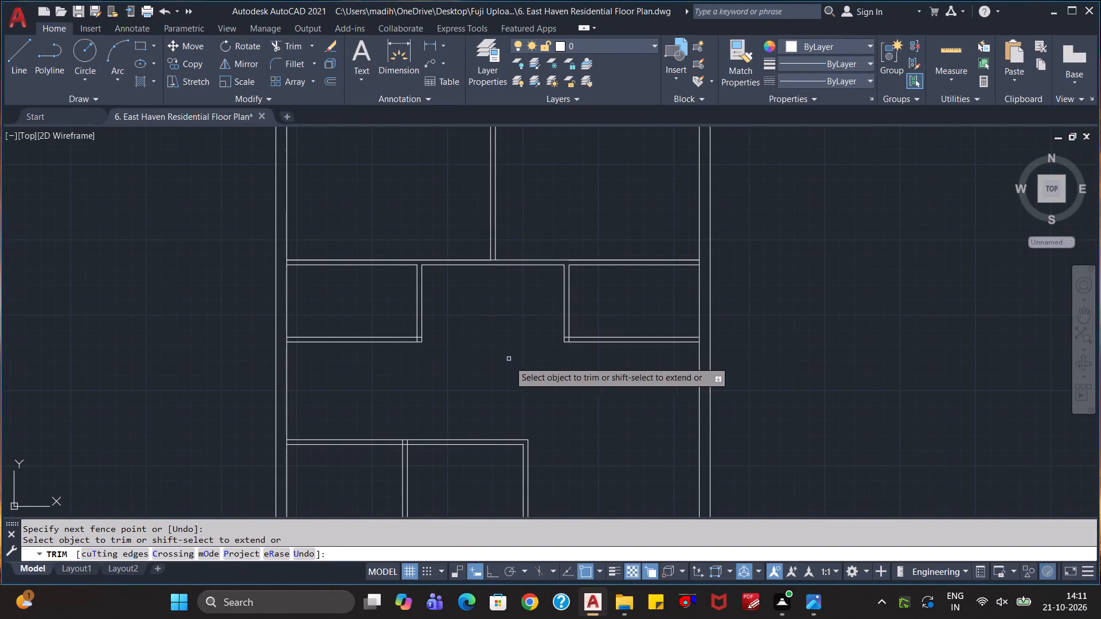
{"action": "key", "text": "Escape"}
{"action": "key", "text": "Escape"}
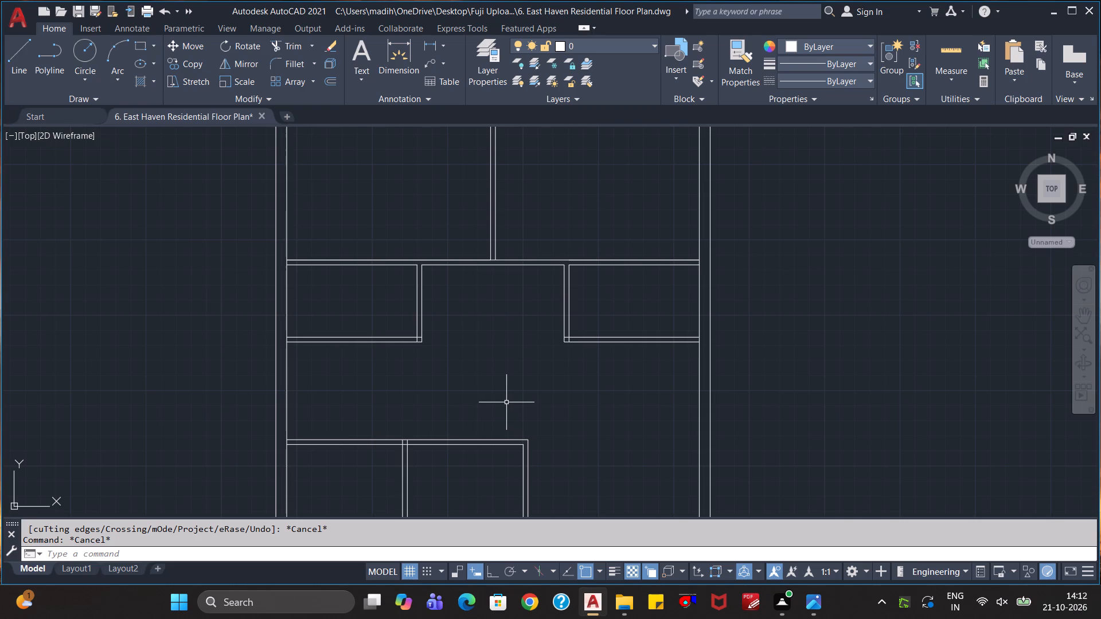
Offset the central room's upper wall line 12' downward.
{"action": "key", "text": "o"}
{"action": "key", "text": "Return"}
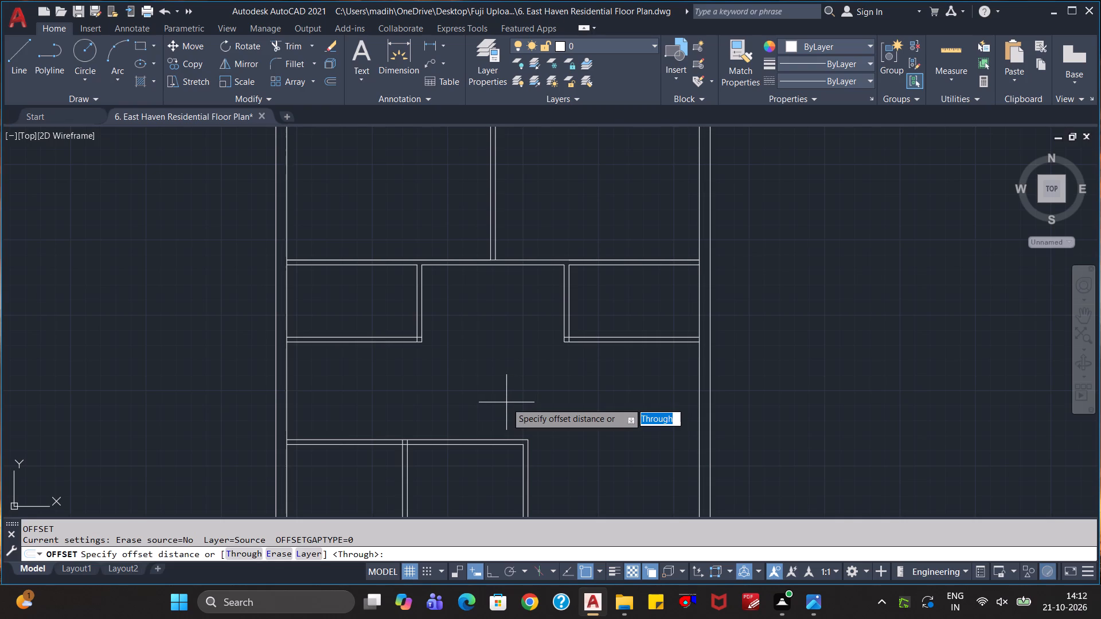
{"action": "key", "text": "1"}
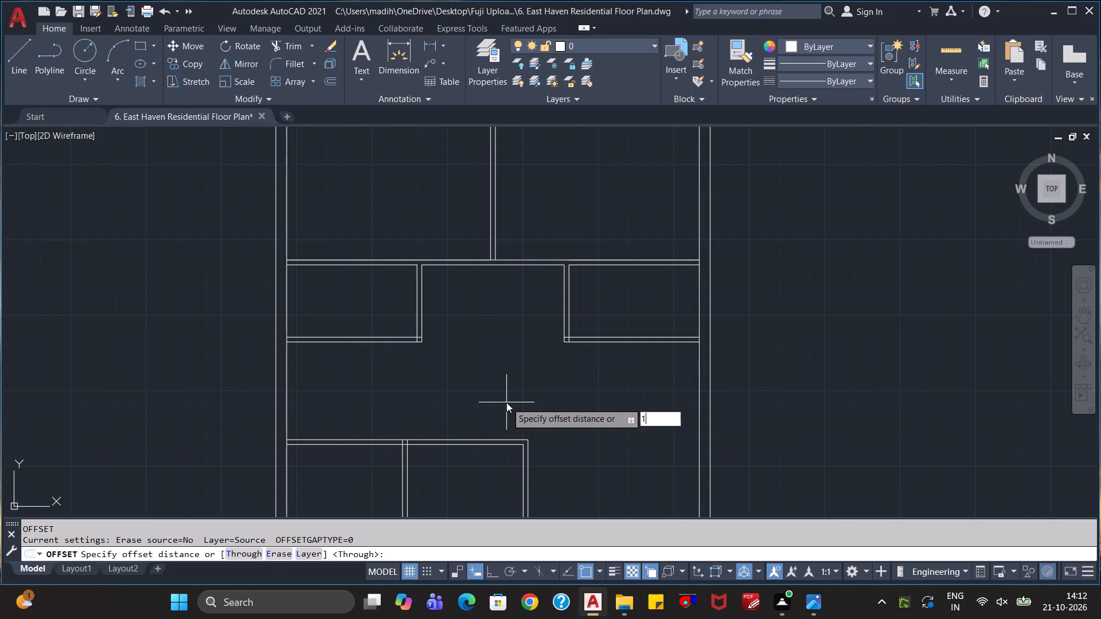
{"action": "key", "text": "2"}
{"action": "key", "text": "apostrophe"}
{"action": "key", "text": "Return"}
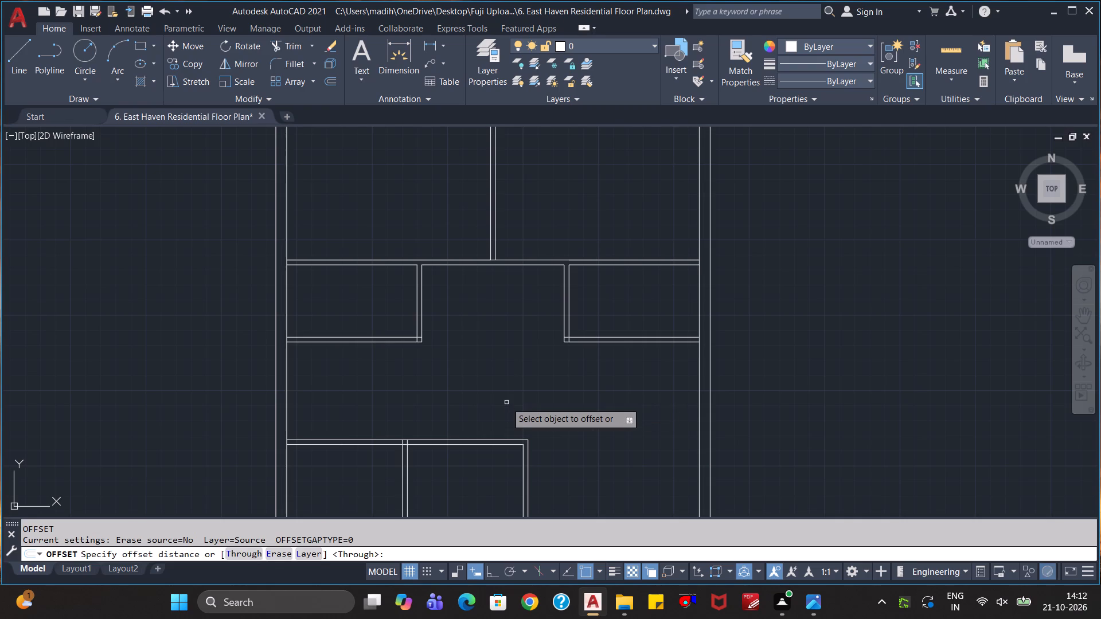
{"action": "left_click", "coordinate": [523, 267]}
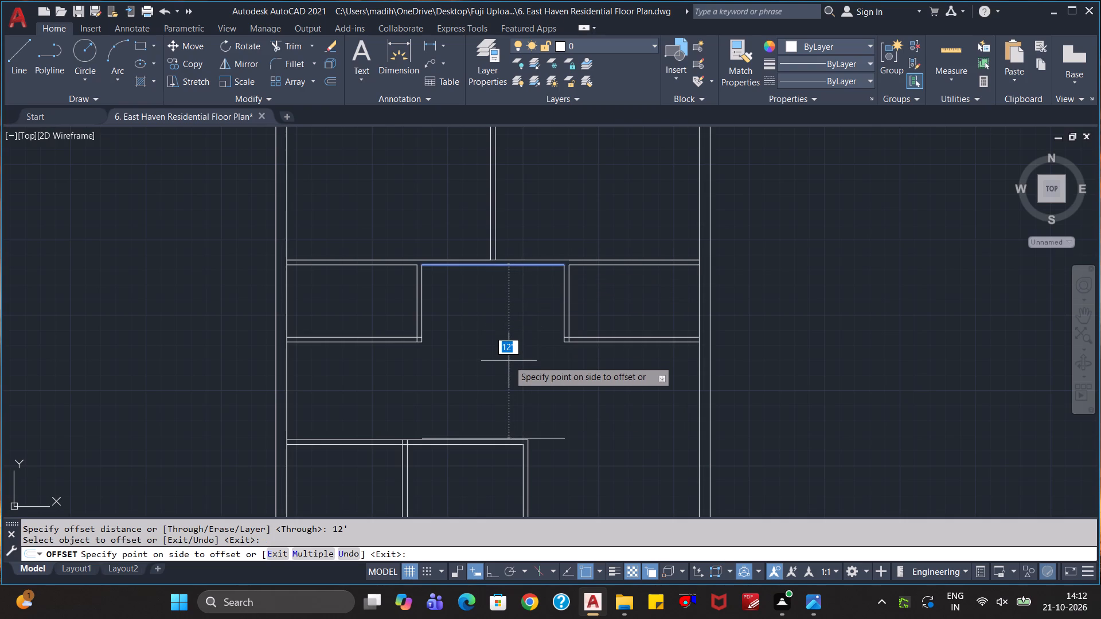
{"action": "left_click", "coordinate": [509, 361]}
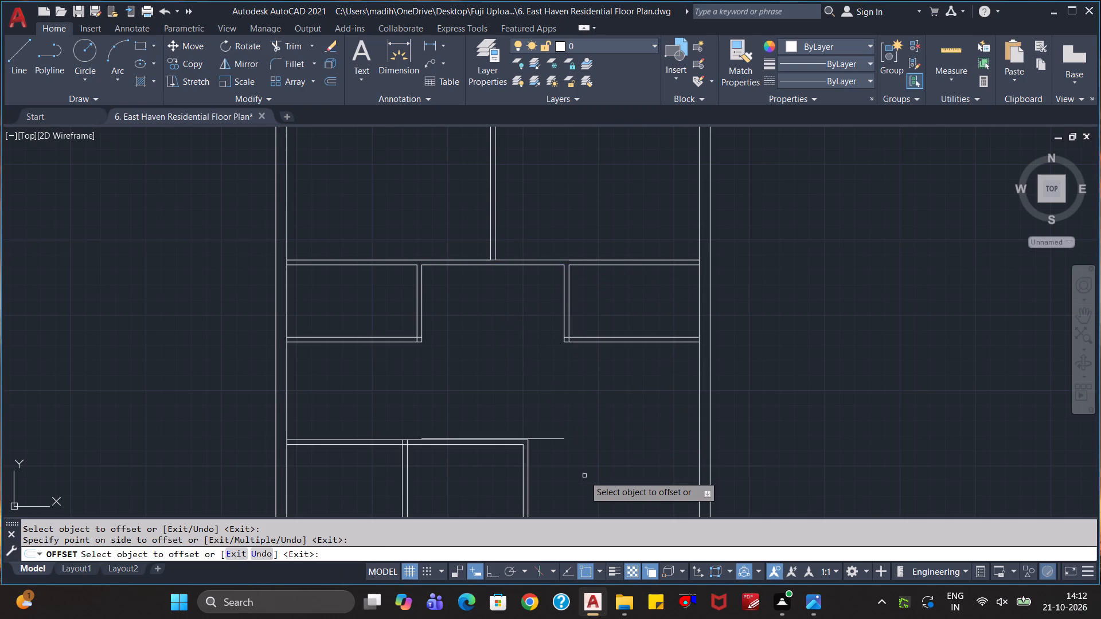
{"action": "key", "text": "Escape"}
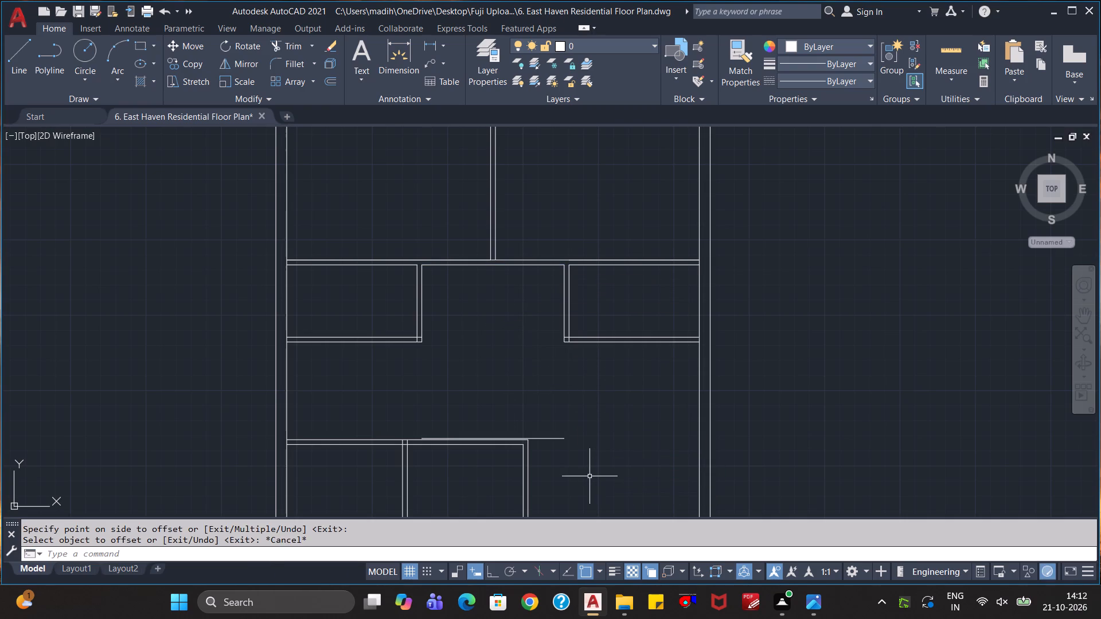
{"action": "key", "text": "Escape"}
Check the distances around the new offset line and the open central space with Quick measure.
{"action": "scroll", "coordinate": [539, 462], "scroll_direction": "up", "scroll_amount": 3}
{"action": "scroll", "coordinate": [538, 460], "scroll_direction": "down", "scroll_amount": 1}
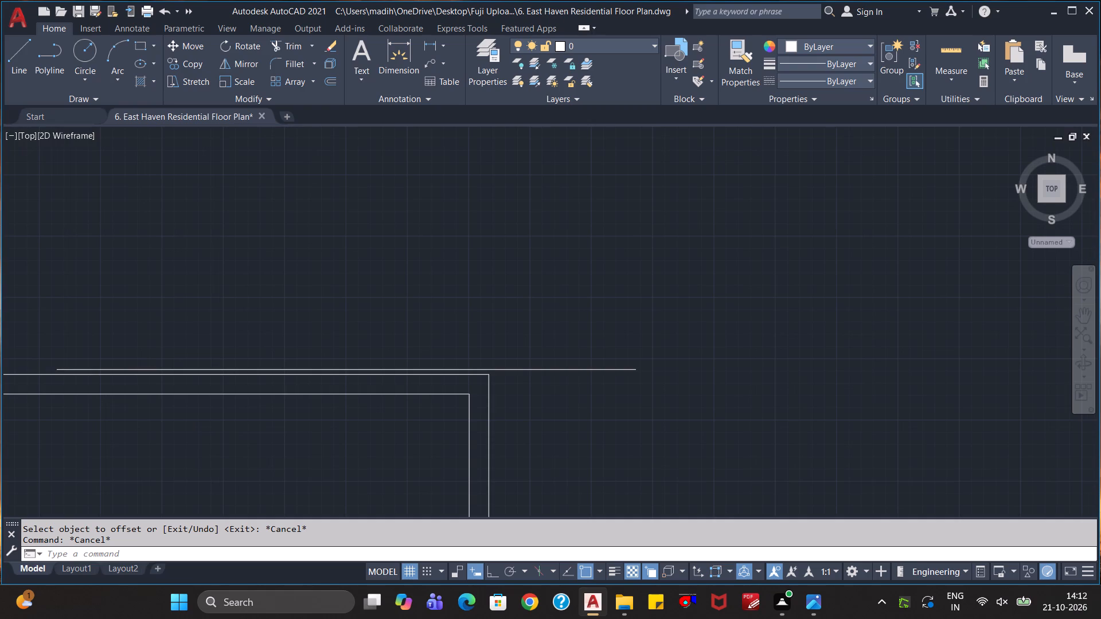
{"action": "left_click", "coordinate": [947, 57]}
{"action": "scroll", "coordinate": [822, 309], "scroll_direction": "down", "scroll_amount": 3}
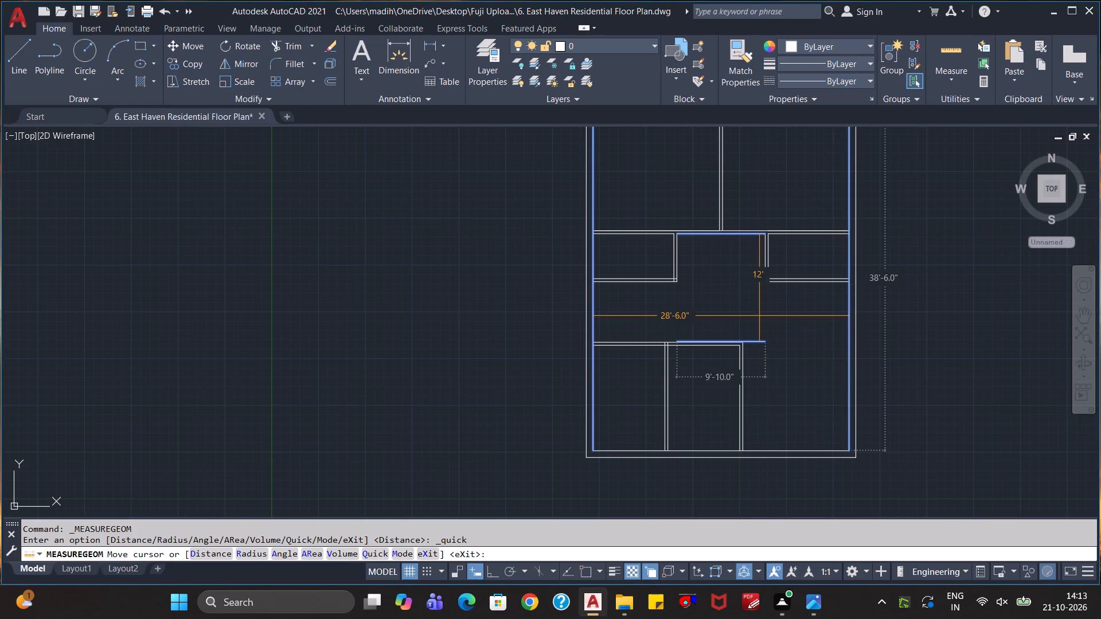
{"action": "key", "text": "Escape"}
{"action": "key", "text": "Escape"}
{"action": "scroll", "coordinate": [759, 315], "scroll_direction": "down", "scroll_amount": 1}
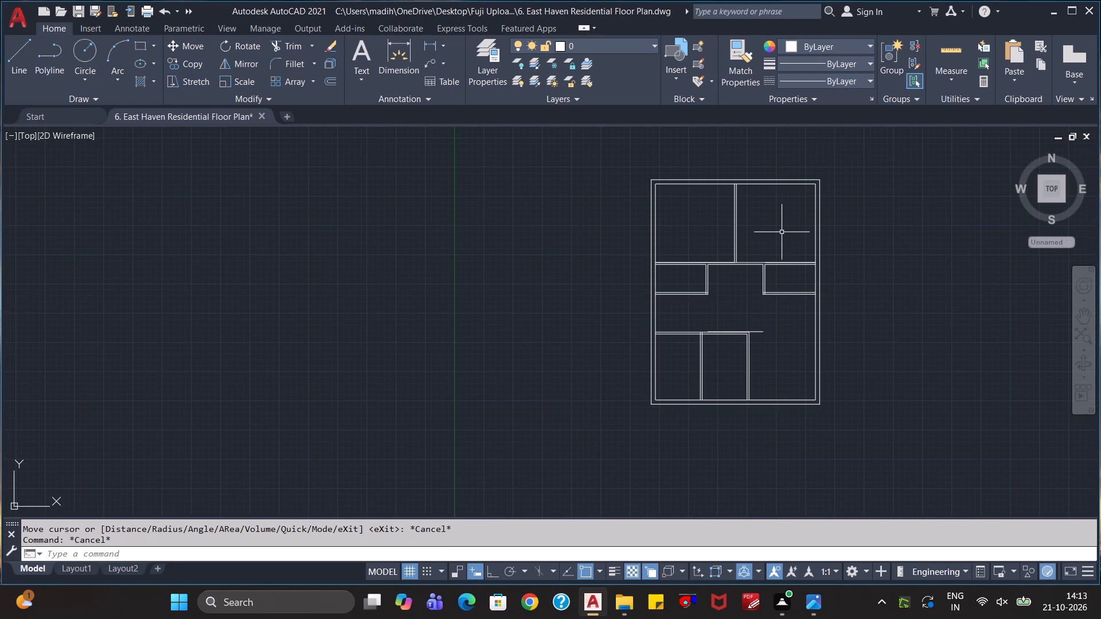
Erase all interior partitions and the offset line, keeping only the two outer wall outlines.
{"action": "left_click", "coordinate": [782, 229]}
{"action": "left_click", "coordinate": [680, 355]}
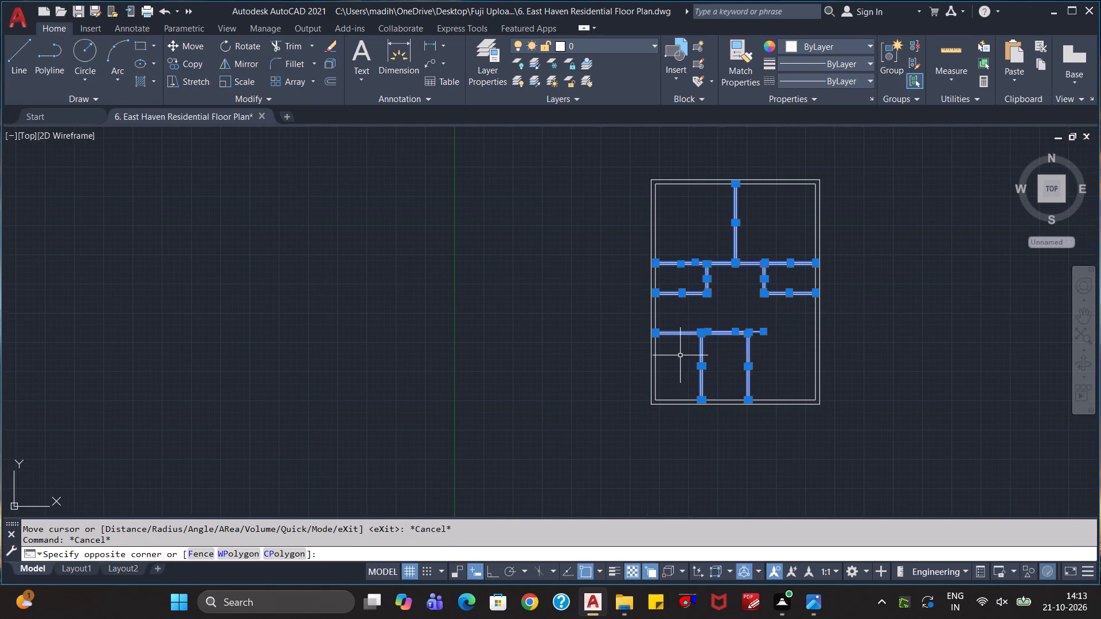
{"action": "key", "text": "Delete"}
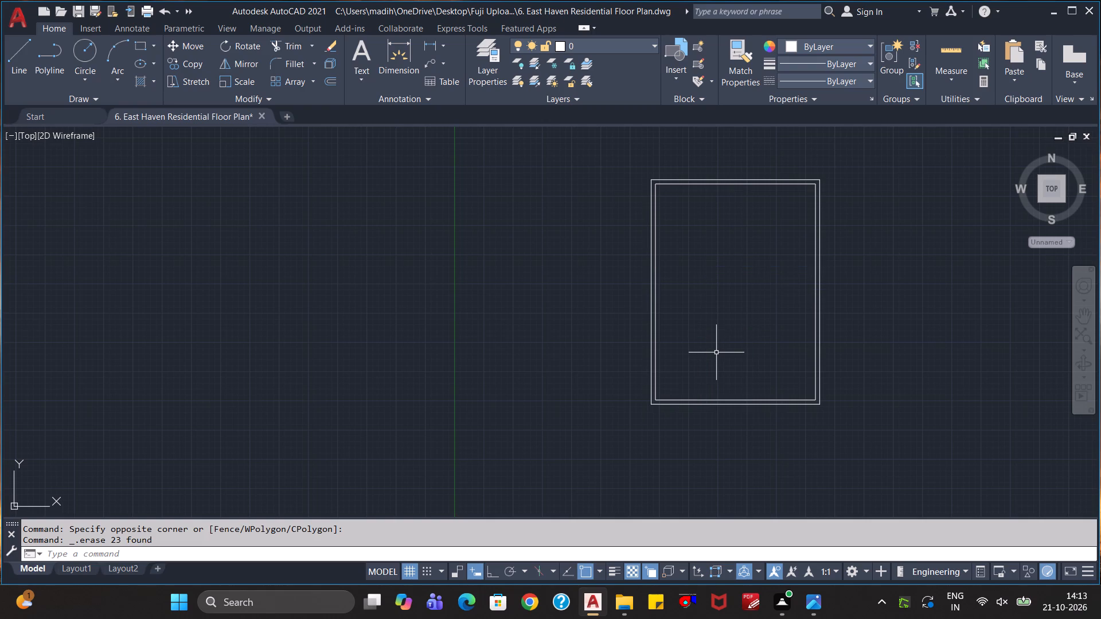
{"action": "left_click", "coordinate": [815, 268]}
{"action": "key", "text": "Escape"}
{"action": "key", "text": "Escape"}
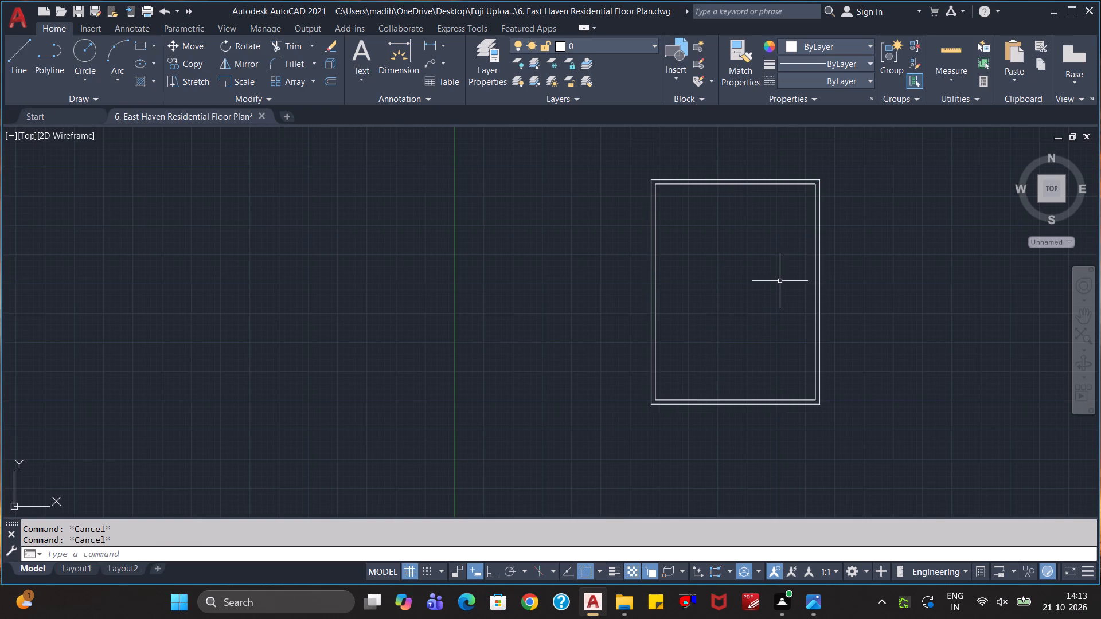
Offset the outer wall rectangle 10" inward.
{"action": "middle_click_drag", "start_coordinate": [772, 271], "coordinate": [655, 347]}
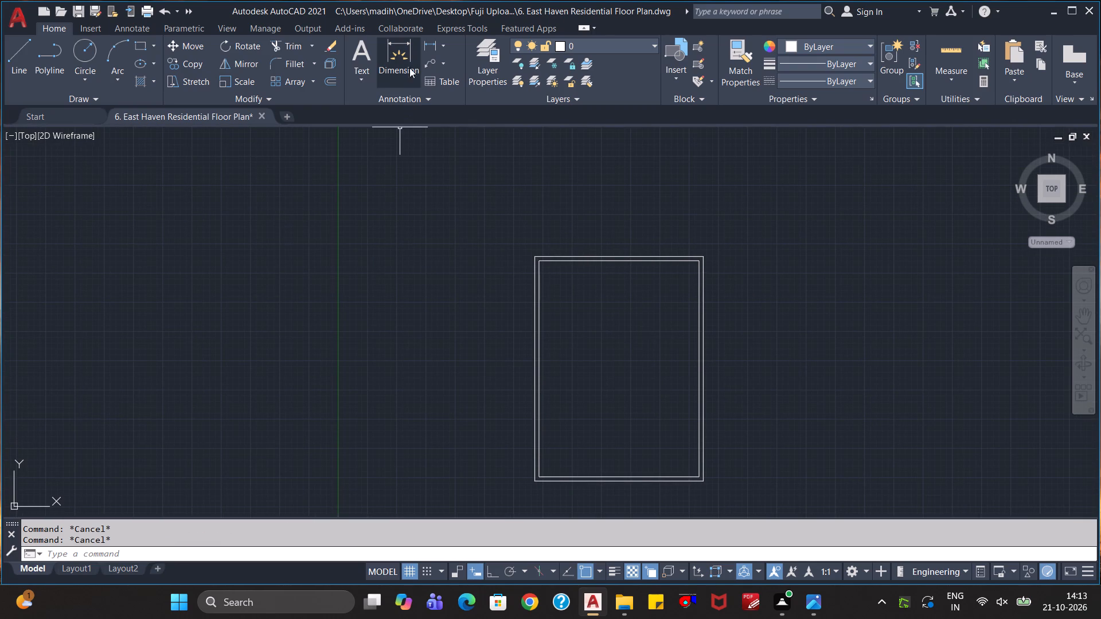
{"action": "key", "text": "o"}
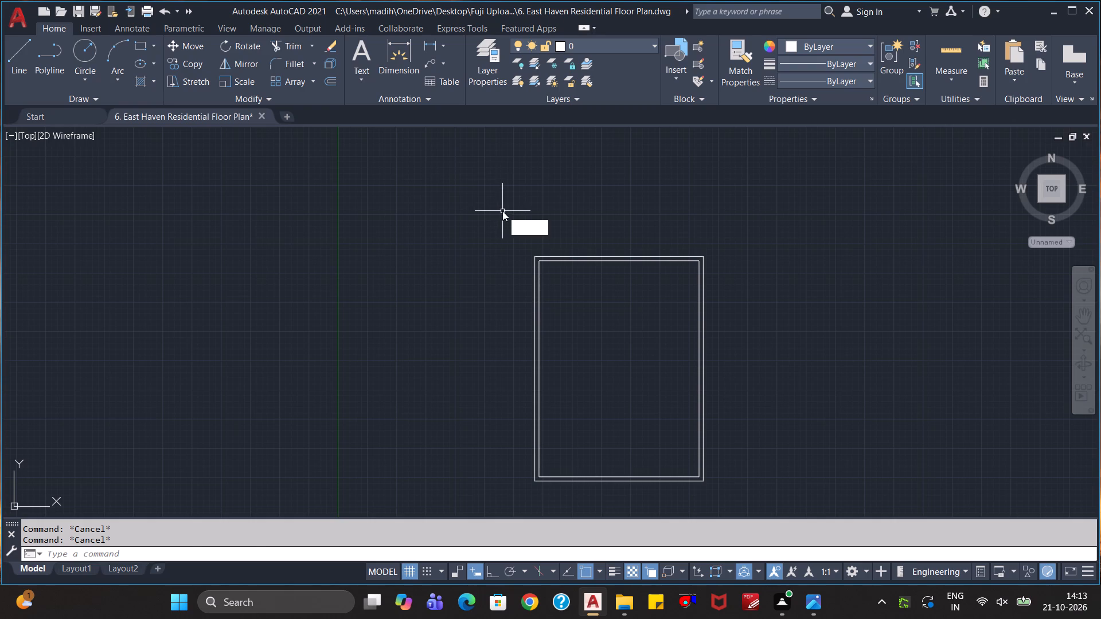
{"action": "key", "text": "Return"}
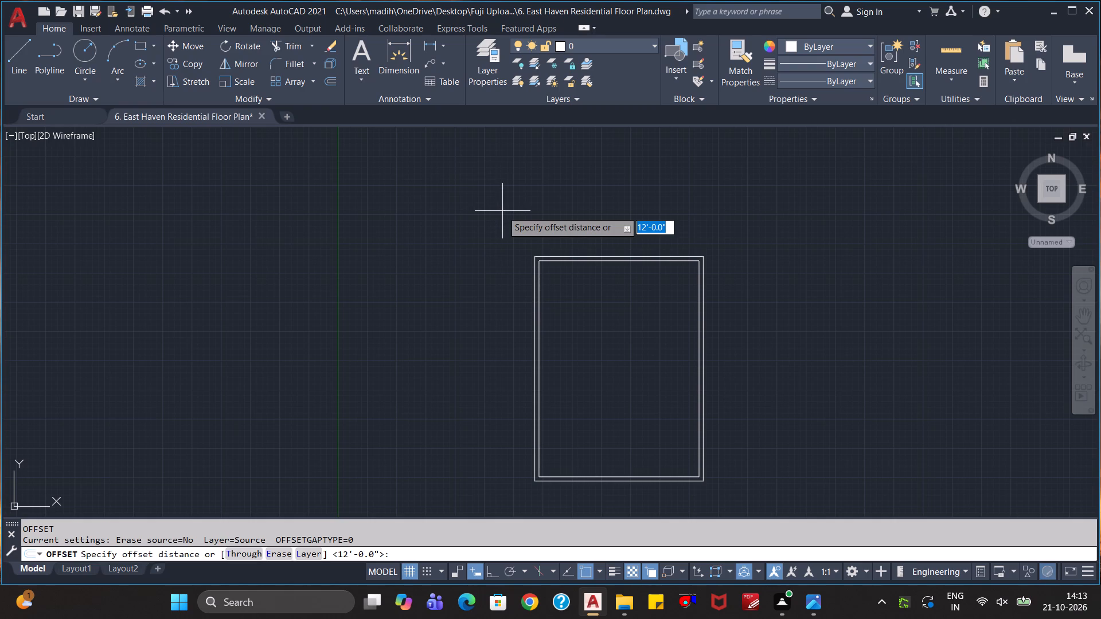
{"action": "type", "text": "10"}
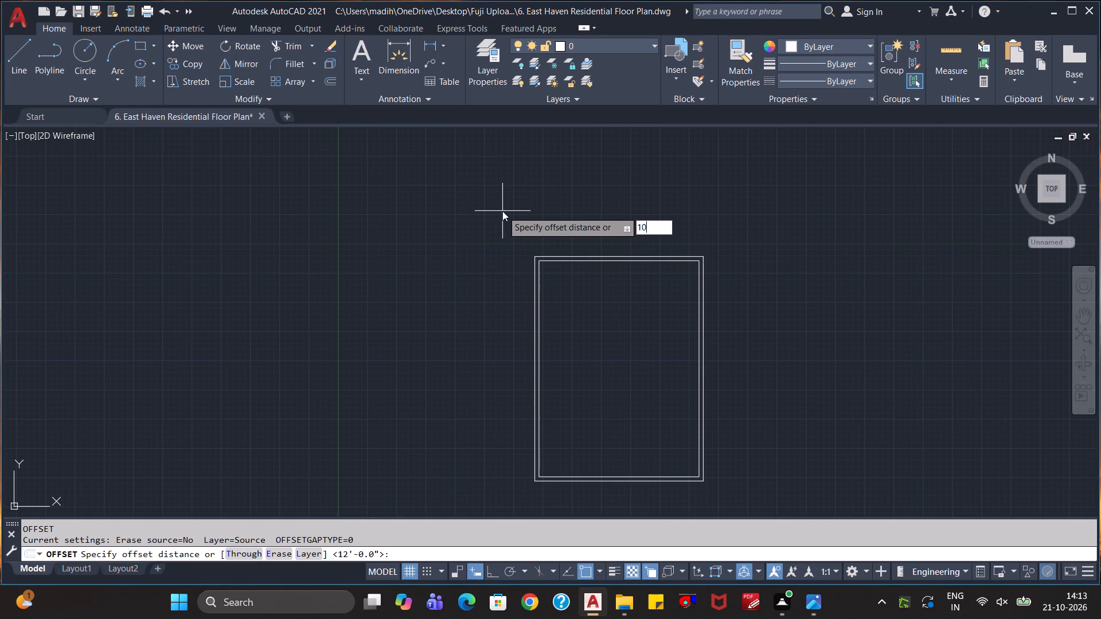
{"action": "key", "text": "shift+quotedbl"}
{"action": "key", "text": "Return"}
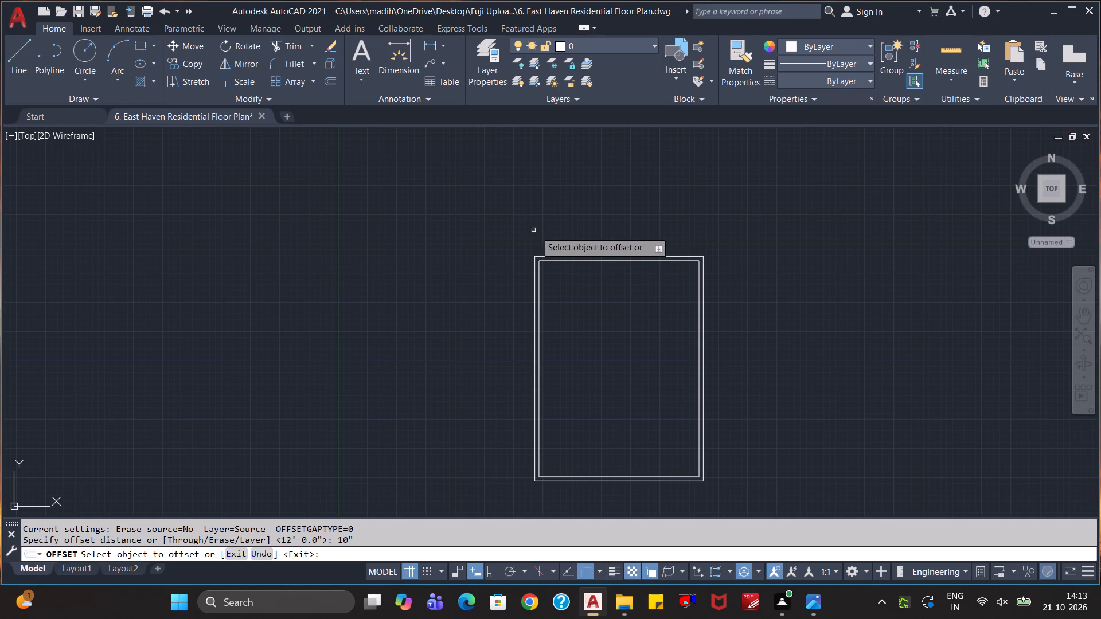
{"action": "left_click", "coordinate": [586, 256]}
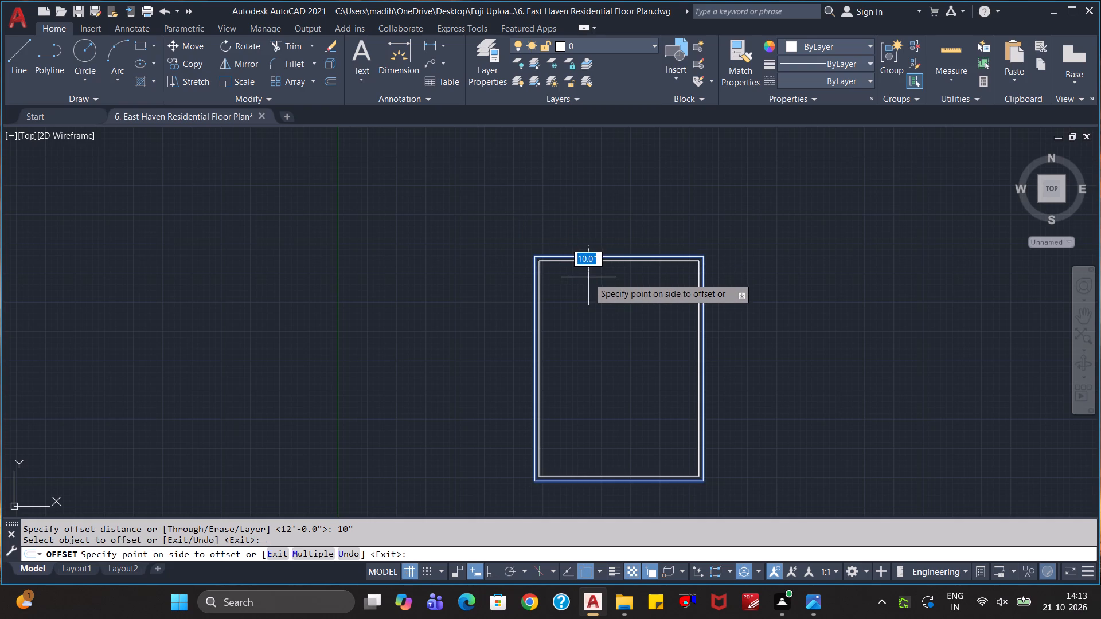
{"action": "left_click", "coordinate": [588, 277]}
{"action": "scroll", "coordinate": [590, 283], "scroll_direction": "up", "scroll_amount": 4}
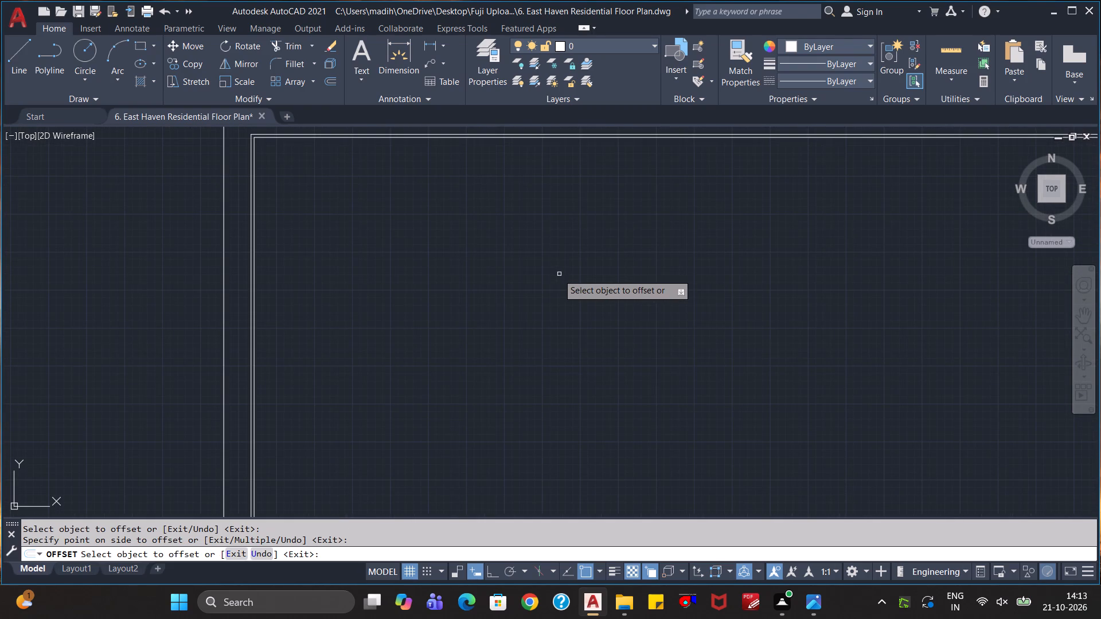
{"action": "key", "text": "grave"}
{"action": "key", "text": "grave"}
{"action": "key", "text": "Escape"}
{"action": "key", "text": "Escape"}
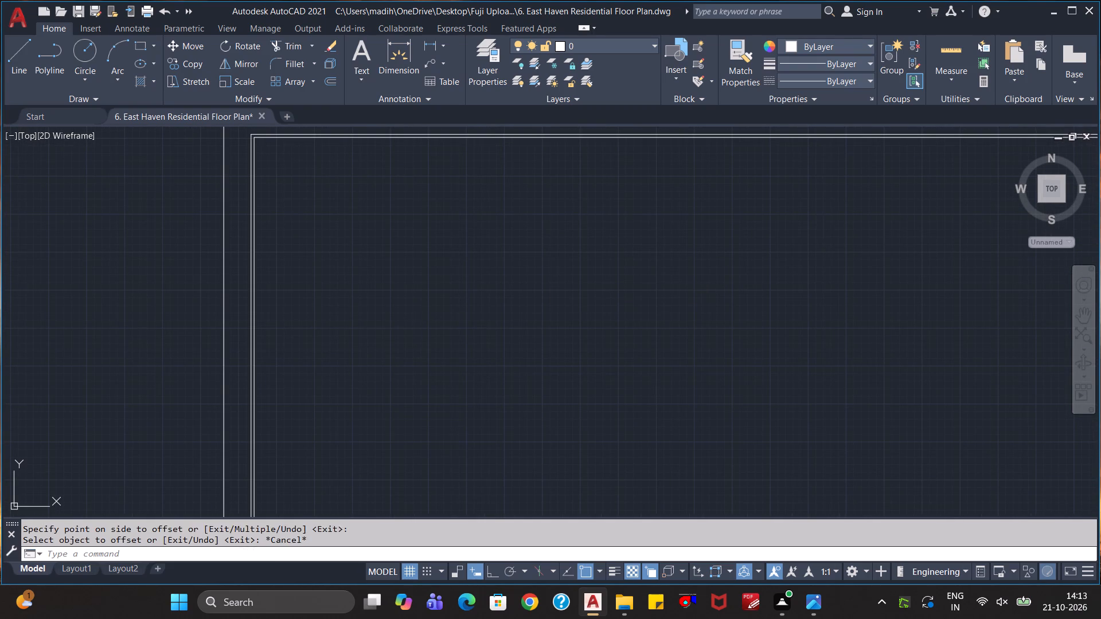
Erase the four old 9" inner wall lines lying between the outer rectangle and the new 10" offset.
{"action": "left_click", "coordinate": [249, 221]}
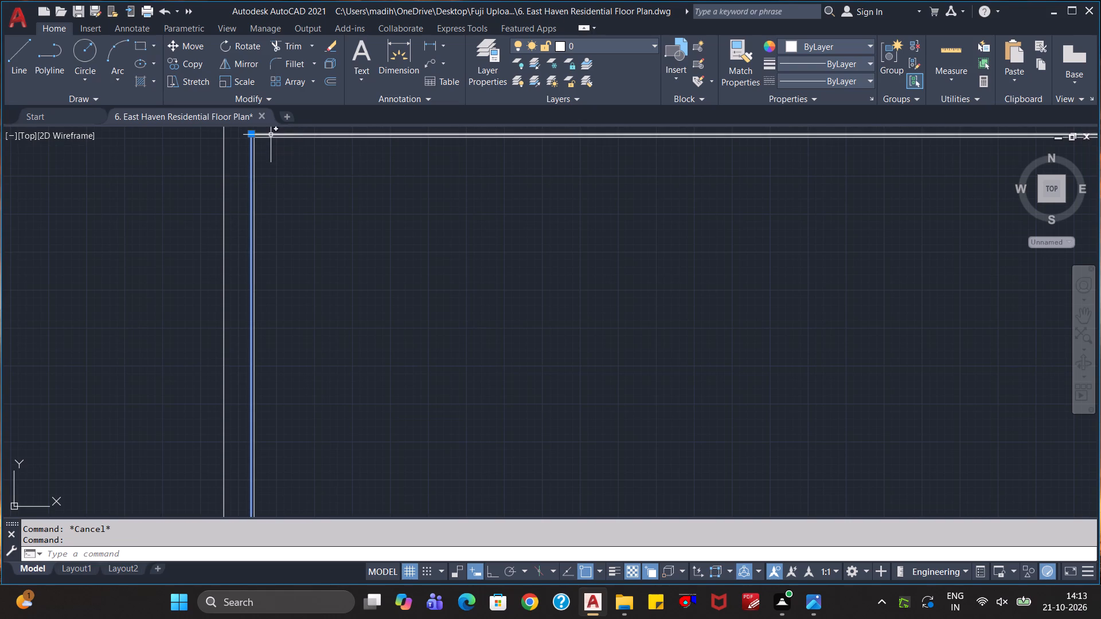
{"action": "left_click", "coordinate": [271, 135]}
{"action": "left_click", "coordinate": [360, 186]}
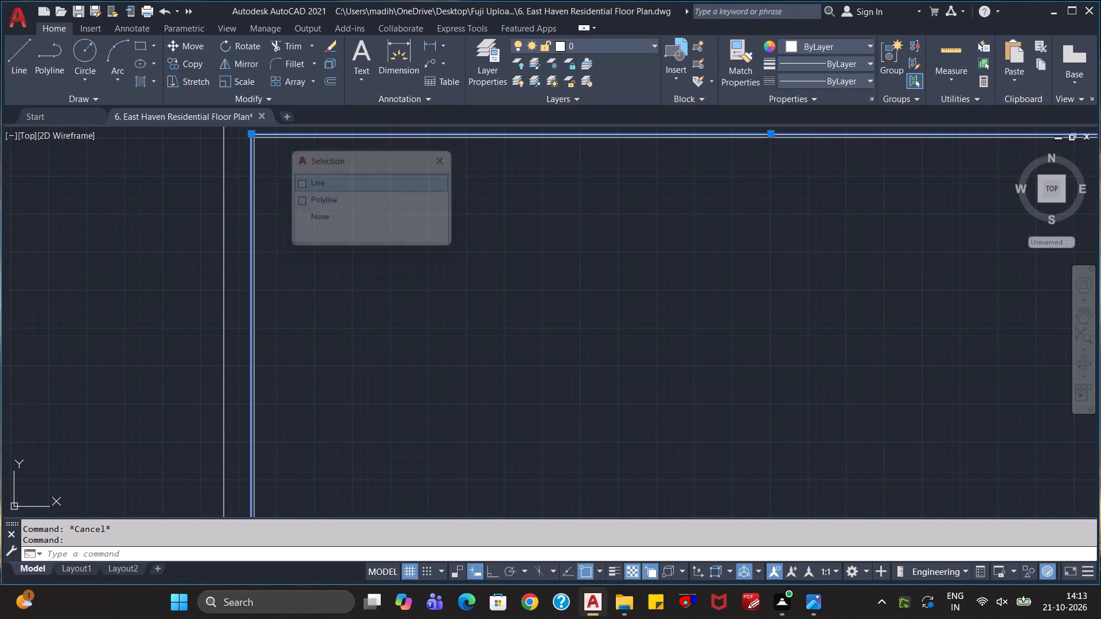
{"action": "key", "text": "Delete"}
{"action": "scroll", "coordinate": [559, 299], "scroll_direction": "down", "scroll_amount": 2}
{"action": "middle_click_drag", "start_coordinate": [665, 325], "coordinate": [352, 130]}
{"action": "scroll", "coordinate": [443, 401], "scroll_direction": "down", "scroll_amount": 2}
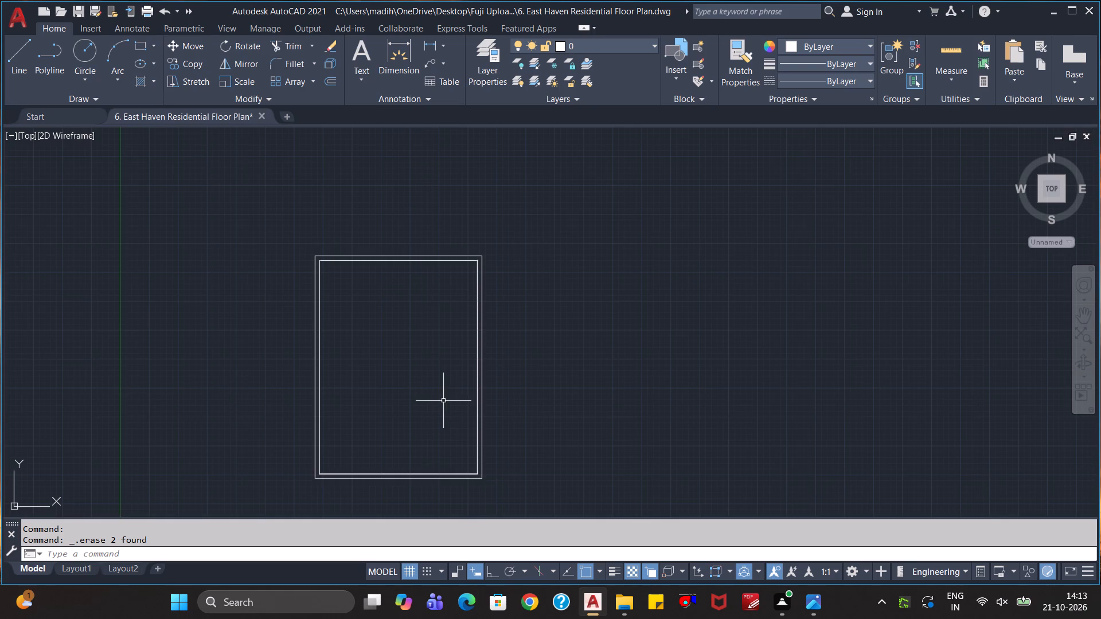
{"action": "scroll", "coordinate": [481, 475], "scroll_direction": "up", "scroll_amount": 9}
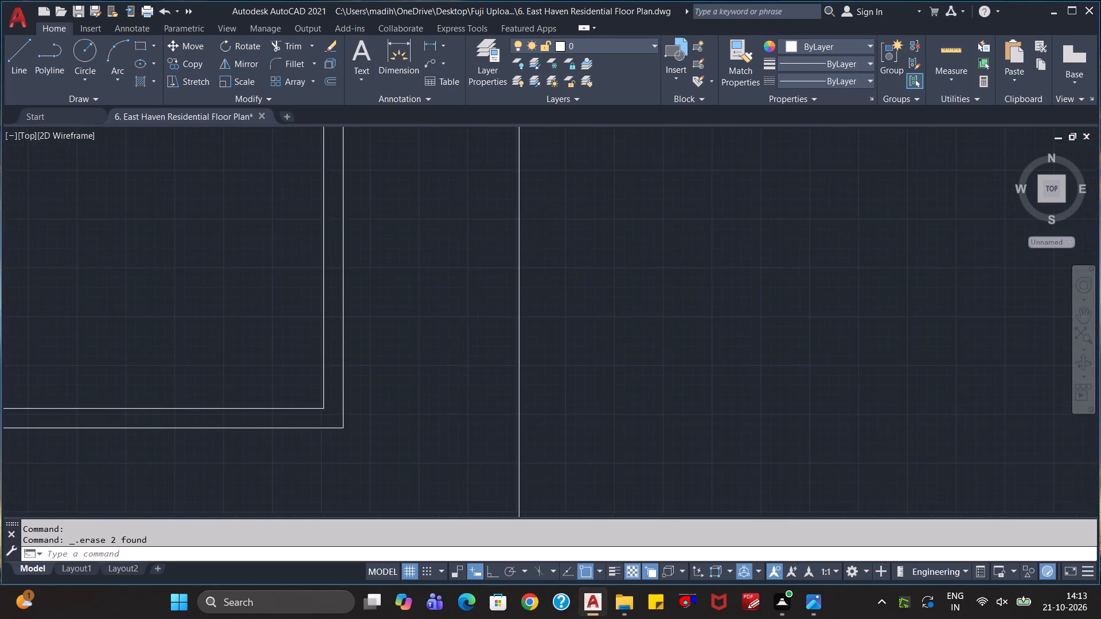
{"action": "left_click_drag", "start_coordinate": [373, 451], "coordinate": [365, 456]}
{"action": "left_click", "coordinate": [255, 394]}
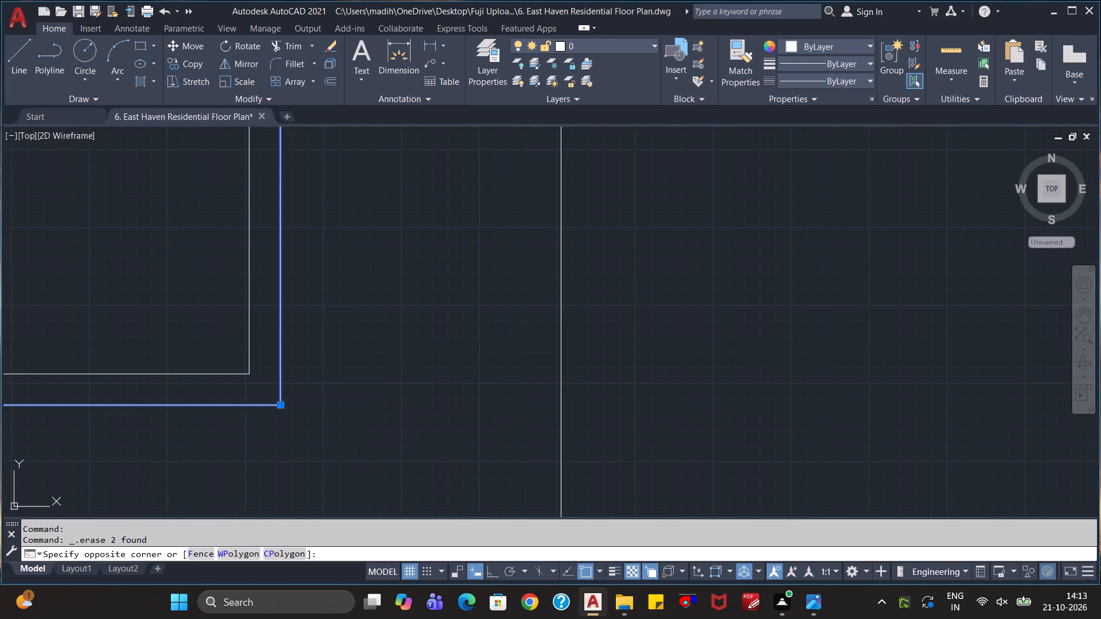
{"action": "key", "text": "Delete"}
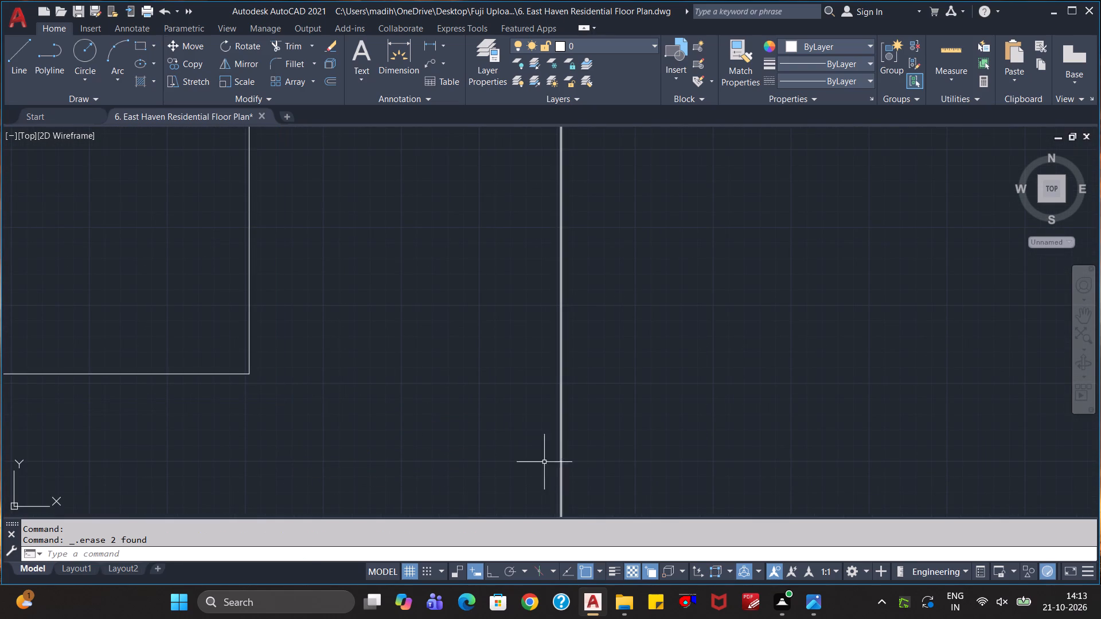
{"action": "scroll", "coordinate": [361, 417], "scroll_direction": "down", "scroll_amount": 7}
{"action": "key", "text": "Escape"}
{"action": "key", "text": "Escape"}
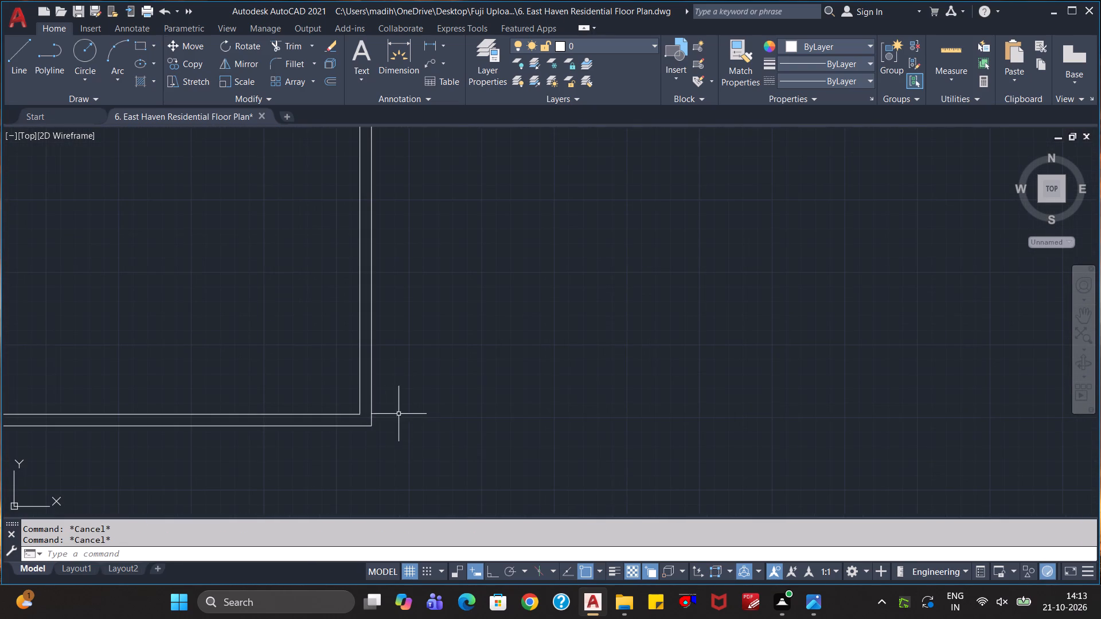
Explode the new inner wall rectangle into separate lines.
{"action": "scroll", "coordinate": [394, 416], "scroll_direction": "down", "scroll_amount": 4}
{"action": "scroll", "coordinate": [372, 398], "scroll_direction": "up", "scroll_amount": 3}
{"action": "middle_click_drag", "start_coordinate": [349, 347], "coordinate": [450, 421]}
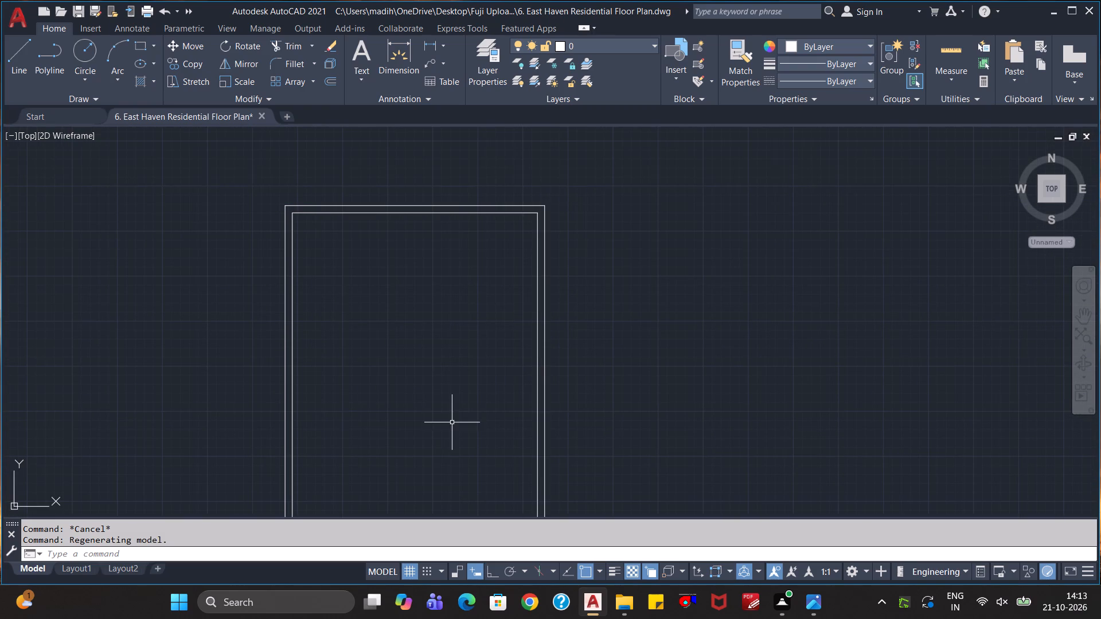
{"action": "scroll", "coordinate": [455, 417], "scroll_direction": "down", "scroll_amount": 1}
{"action": "scroll", "coordinate": [455, 417], "scroll_direction": "up", "scroll_amount": 2}
{"action": "scroll", "coordinate": [454, 414], "scroll_direction": "down", "scroll_amount": 1}
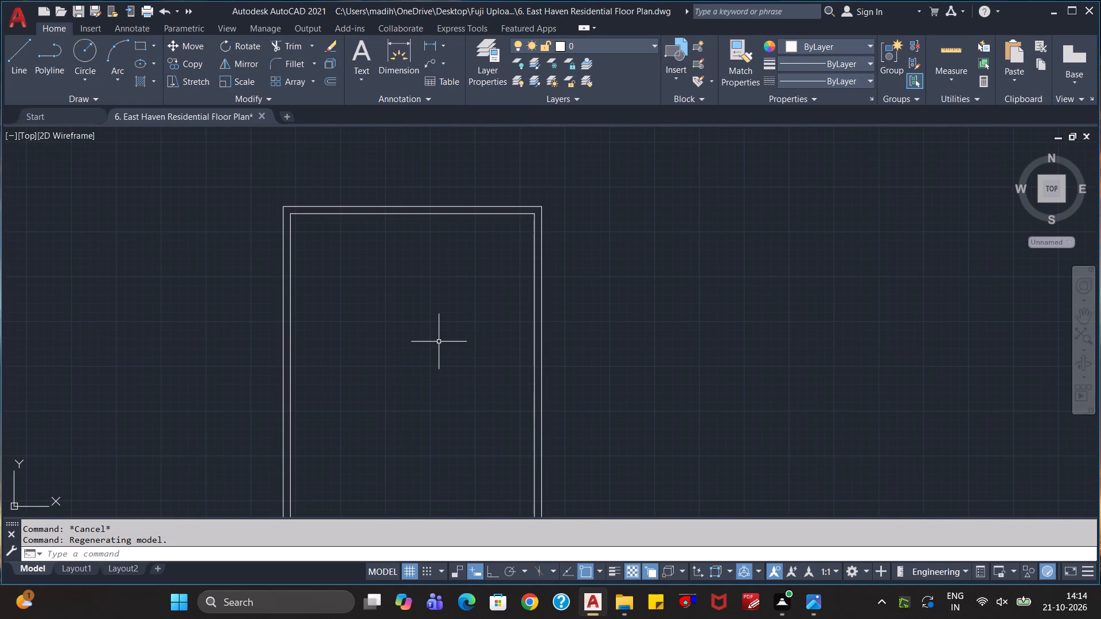
{"action": "type", "text": "ex"}
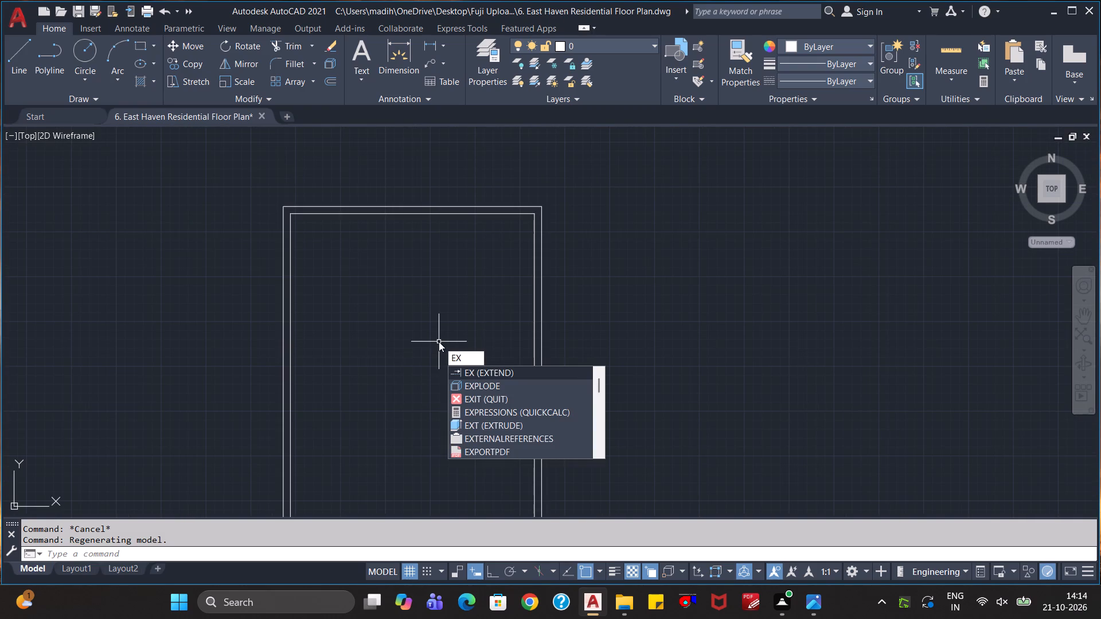
{"action": "key", "text": "Down"}
{"action": "key", "text": "Return"}
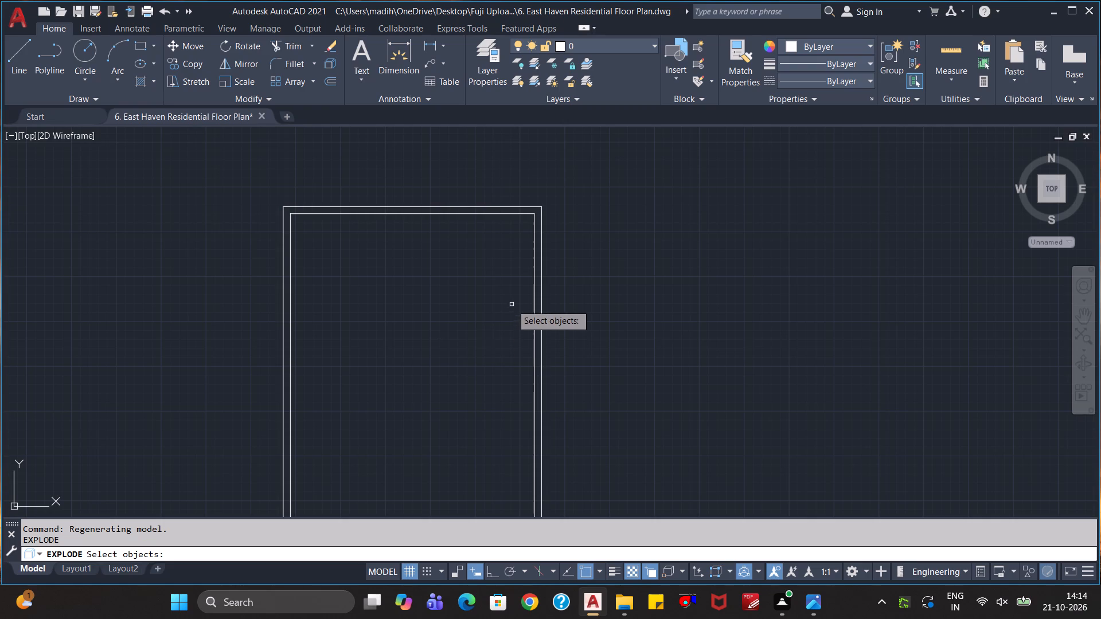
{"action": "left_click", "coordinate": [536, 295]}
{"action": "key", "text": "Return"}
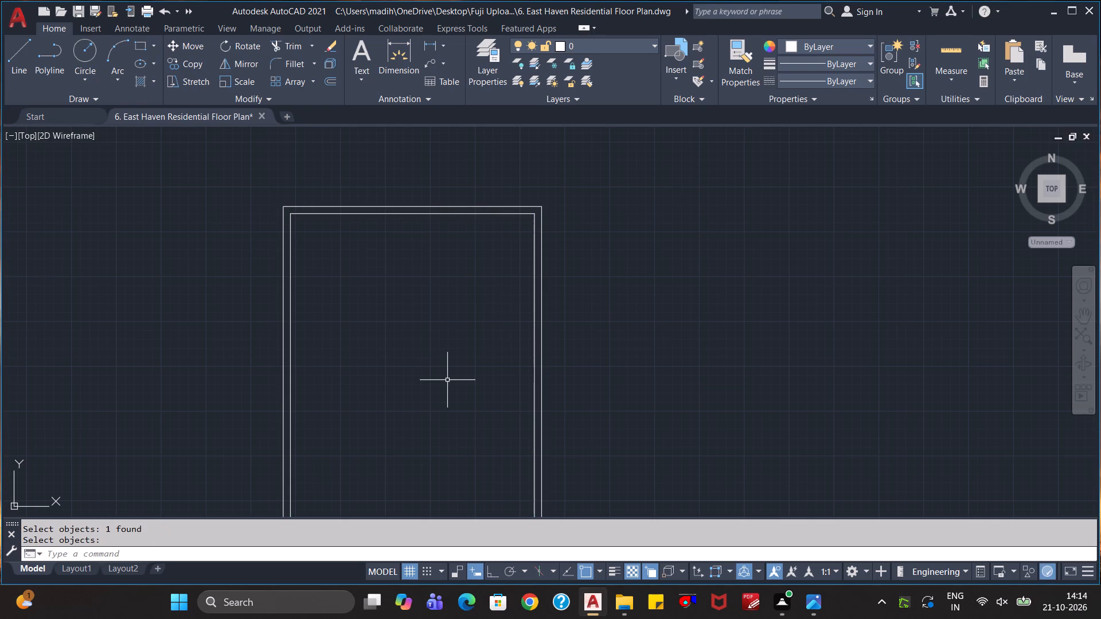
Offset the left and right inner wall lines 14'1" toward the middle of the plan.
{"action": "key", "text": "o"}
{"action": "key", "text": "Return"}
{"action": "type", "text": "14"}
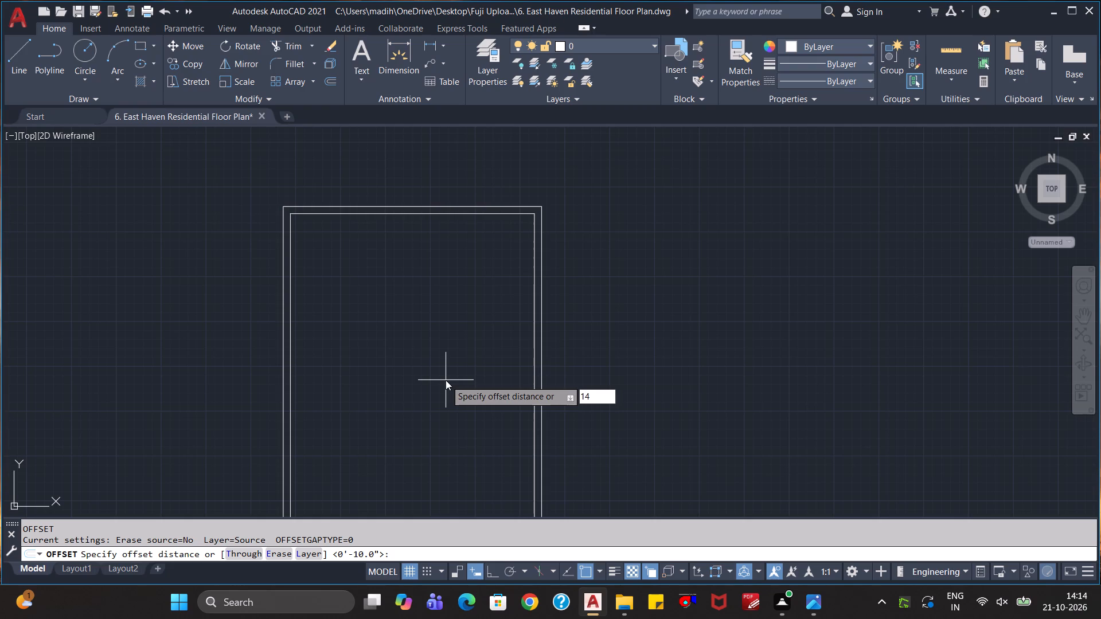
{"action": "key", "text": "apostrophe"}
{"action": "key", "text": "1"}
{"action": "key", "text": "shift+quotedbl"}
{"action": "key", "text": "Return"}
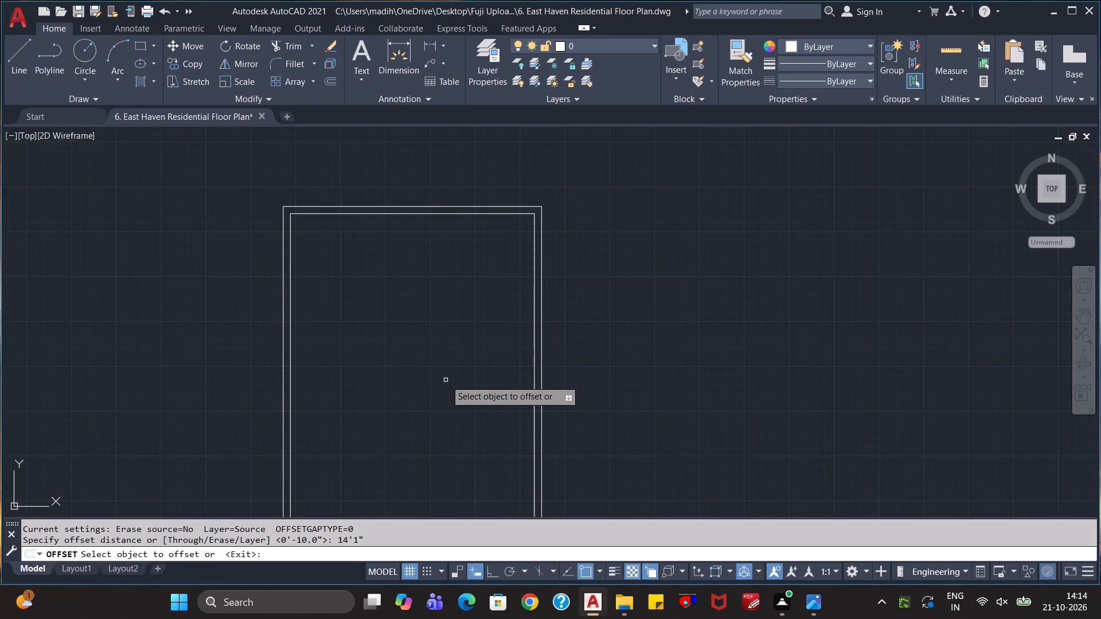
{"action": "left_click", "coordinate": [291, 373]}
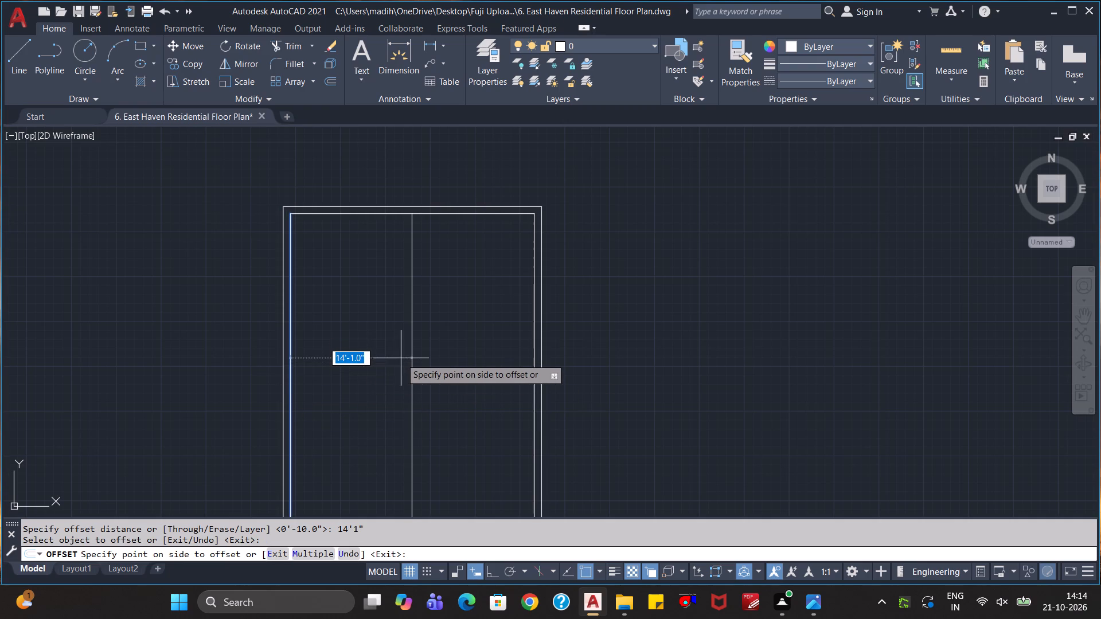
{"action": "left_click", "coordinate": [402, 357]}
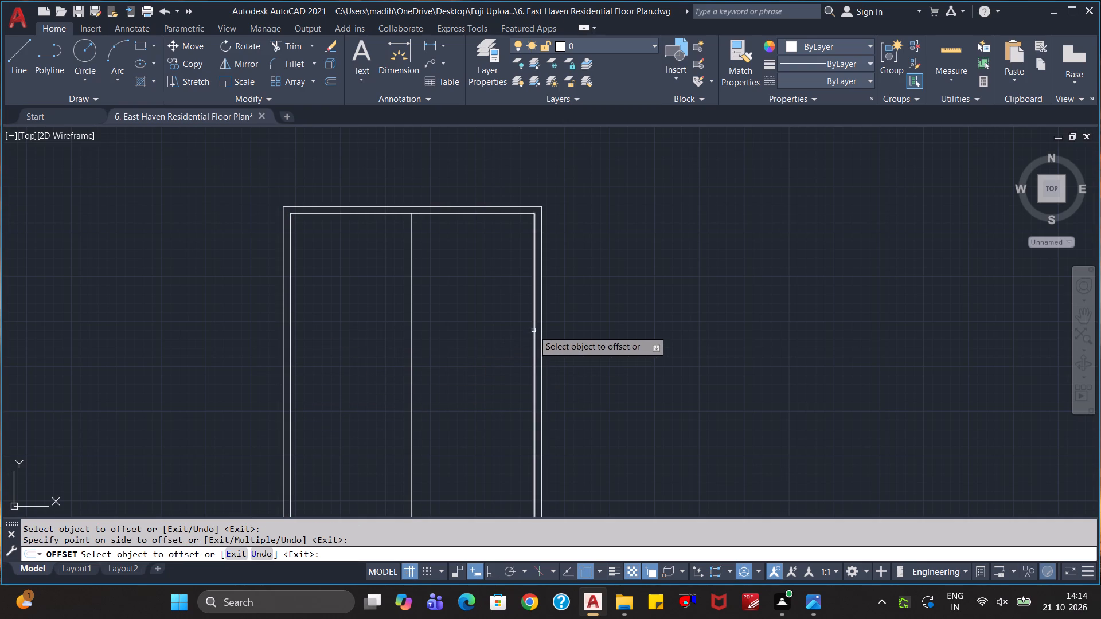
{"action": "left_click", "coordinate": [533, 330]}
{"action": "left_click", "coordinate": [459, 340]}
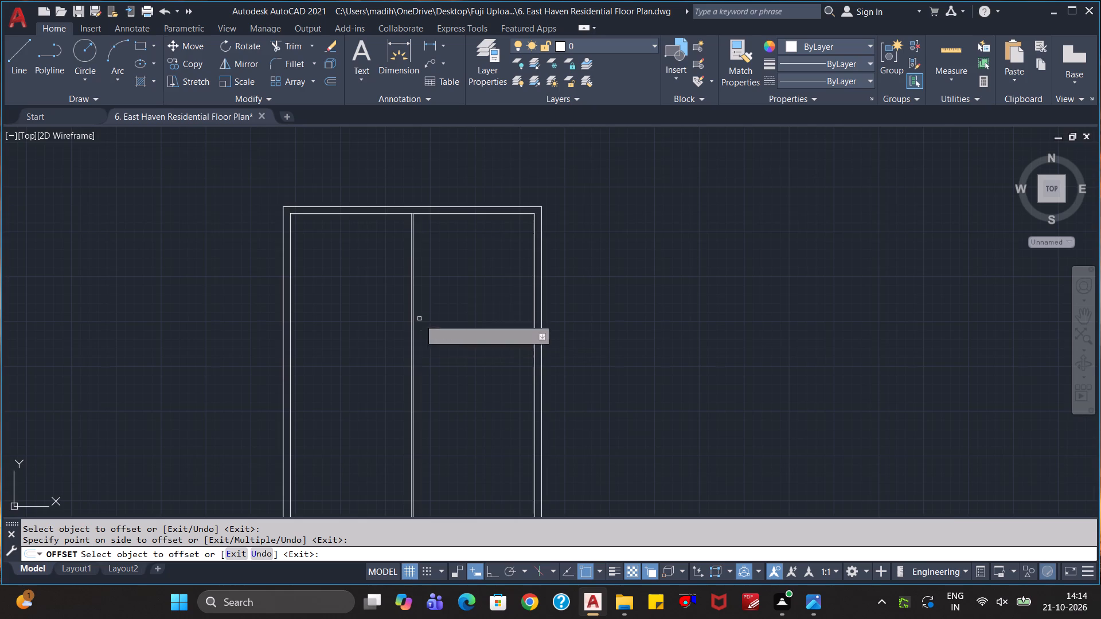
Measure the gap between the two new central lines where they meet the top inner wall, without placing a dimension.
{"action": "scroll", "coordinate": [405, 261], "scroll_direction": "up", "scroll_amount": 4}
{"action": "middle_click_drag", "start_coordinate": [408, 244], "coordinate": [353, 452]}
{"action": "scroll", "coordinate": [327, 300], "scroll_direction": "up", "scroll_amount": 1}
{"action": "middle_click_drag", "start_coordinate": [327, 299], "coordinate": [352, 437]}
{"action": "scroll", "coordinate": [354, 426], "scroll_direction": "down", "scroll_amount": 2}
{"action": "middle_click_drag", "start_coordinate": [349, 389], "coordinate": [366, 462]}
{"action": "scroll", "coordinate": [381, 445], "scroll_direction": "up", "scroll_amount": 4}
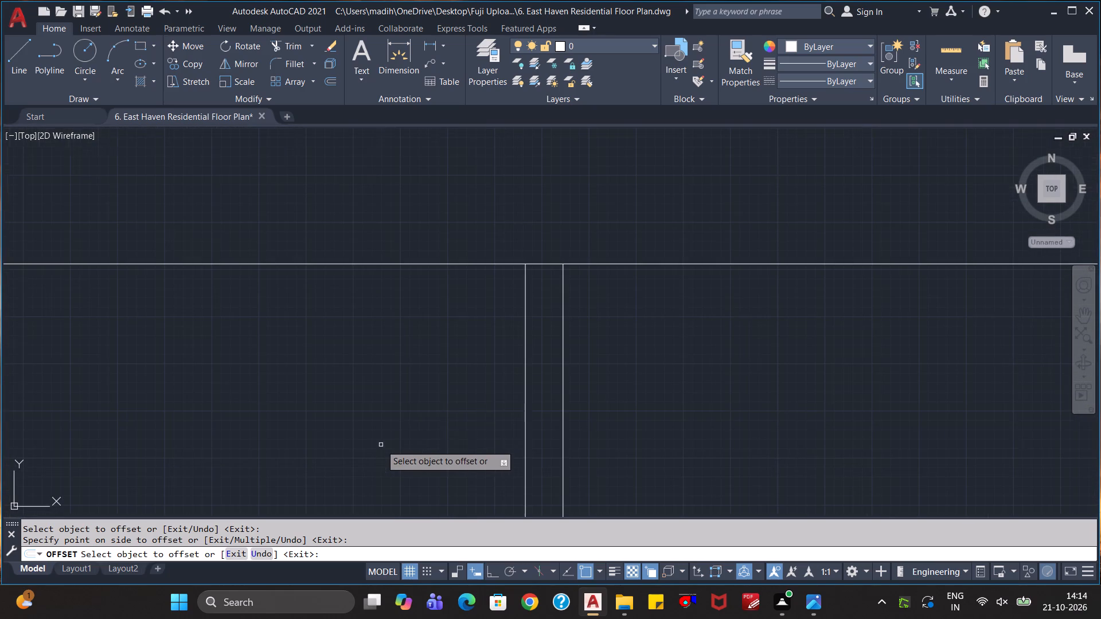
{"action": "key", "text": "Escape"}
{"action": "left_click", "coordinate": [388, 72]}
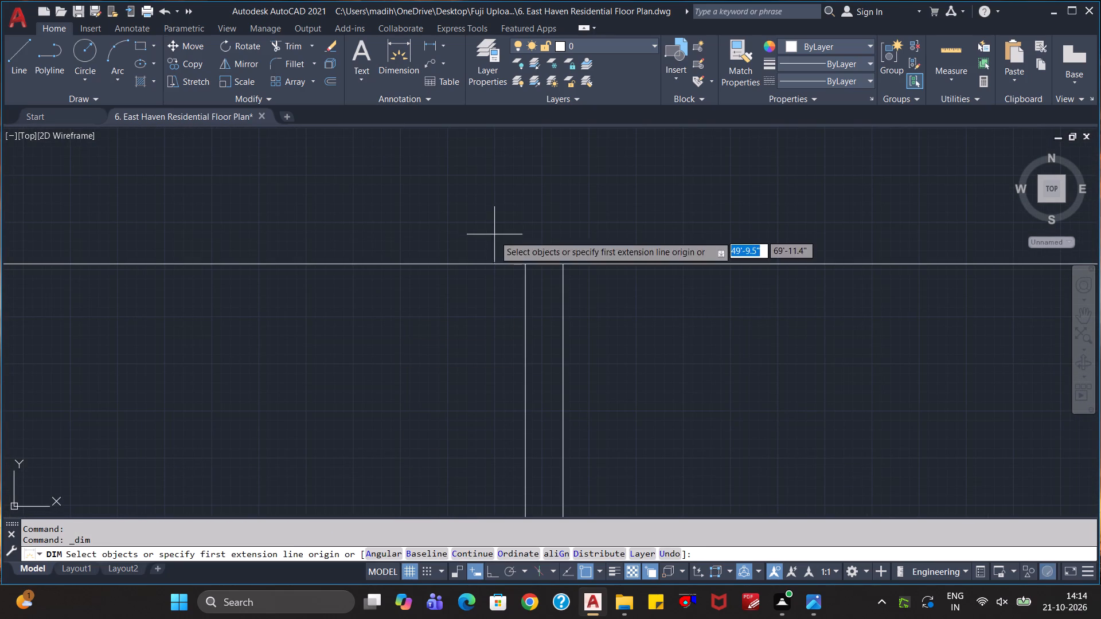
{"action": "left_click", "coordinate": [525, 267]}
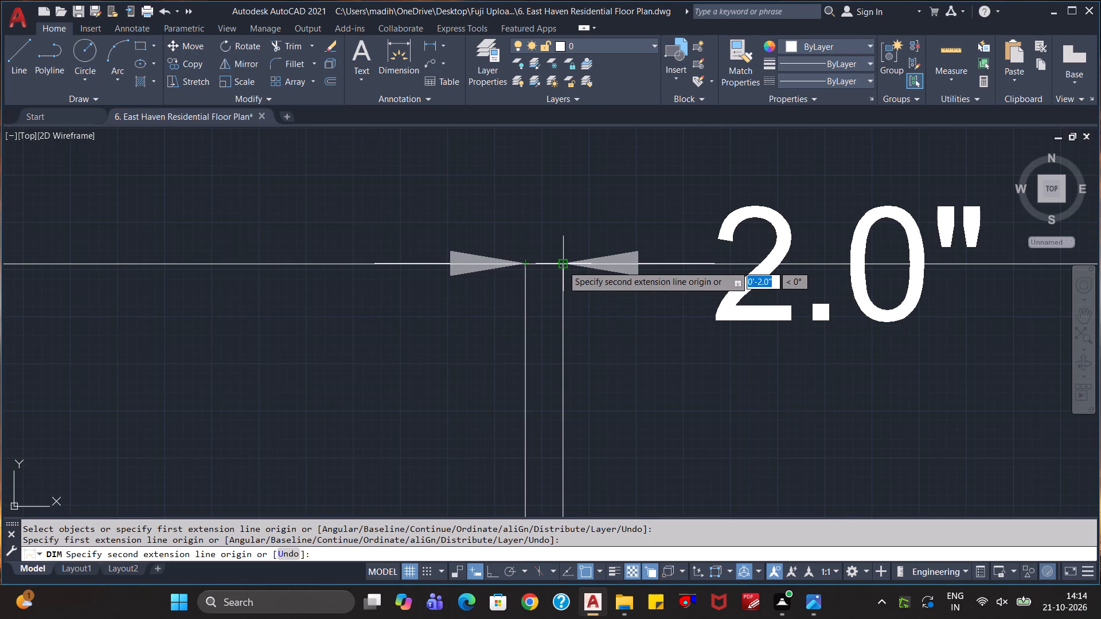
{"action": "left_click", "coordinate": [563, 265]}
{"action": "scroll", "coordinate": [564, 198], "scroll_direction": "down", "scroll_amount": 2}
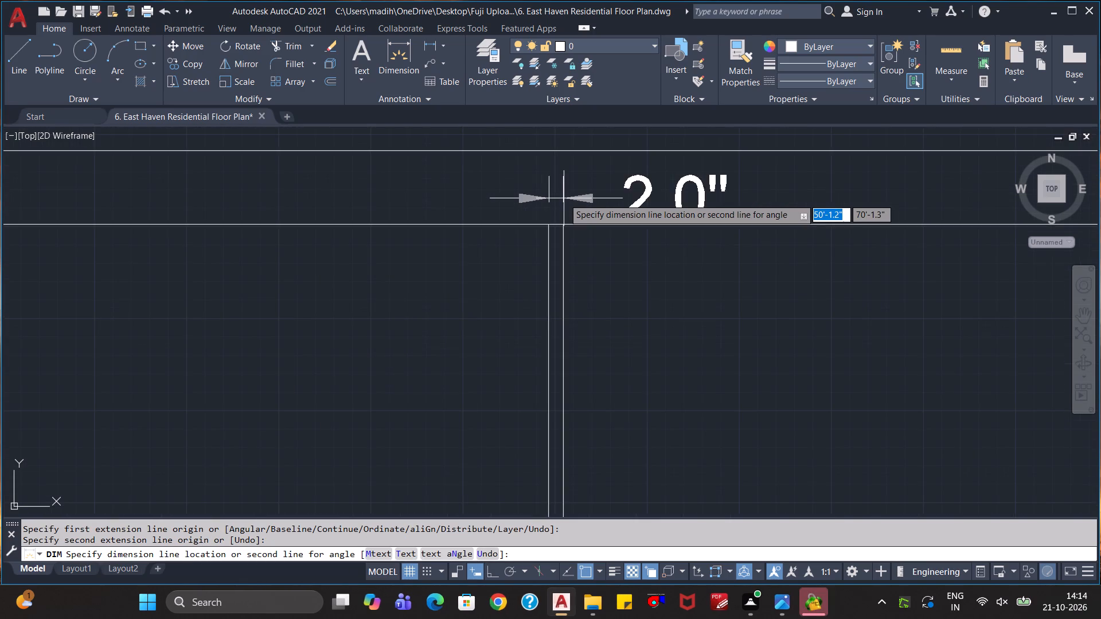
{"action": "scroll", "coordinate": [564, 198], "scroll_direction": "down", "scroll_amount": 2}
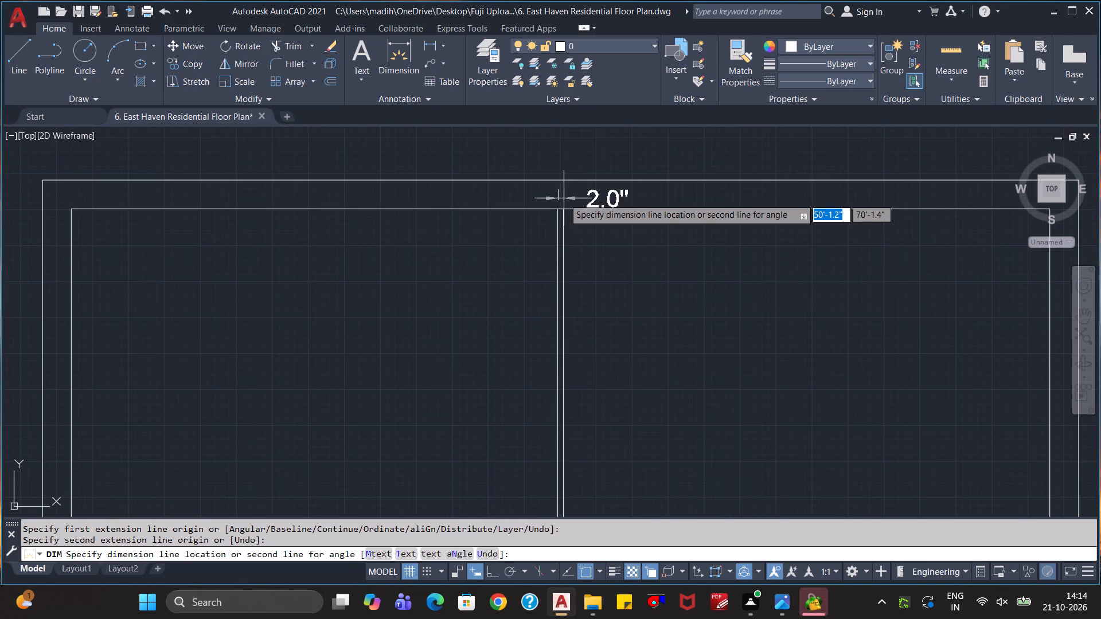
{"action": "key", "text": "Escape"}
{"action": "key", "text": "Escape"}
{"action": "key", "text": "Escape"}
{"action": "key", "text": "Escape"}
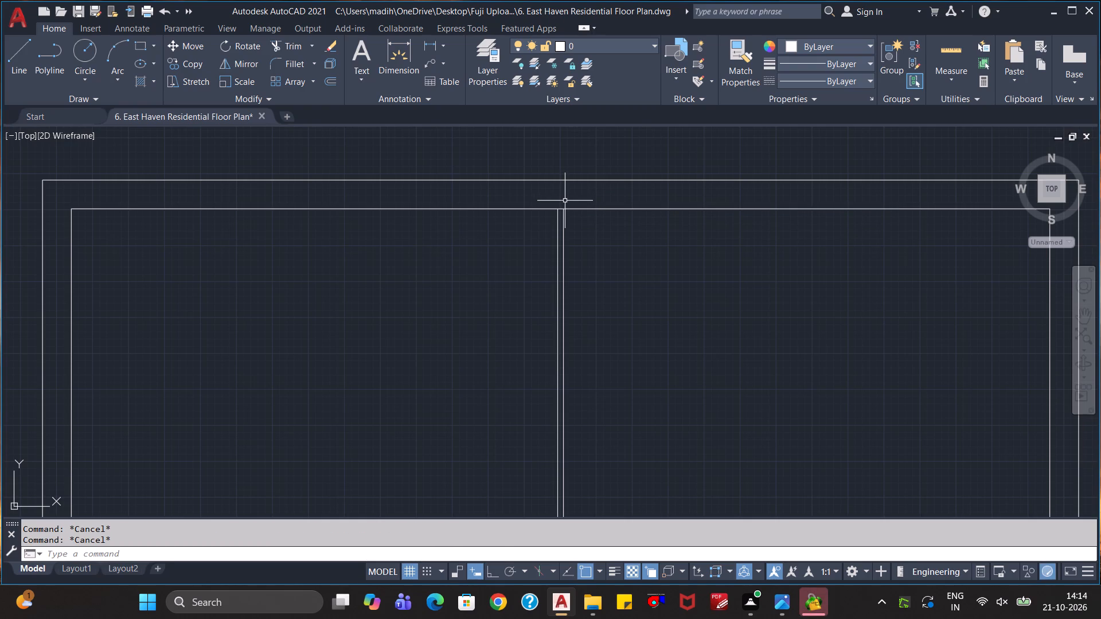
Undo the 14'1" offsets, the explode, the 10" wall offset and the erasures, back to before the interior partitions were erased.
{"action": "key", "text": "ctrl+z"}
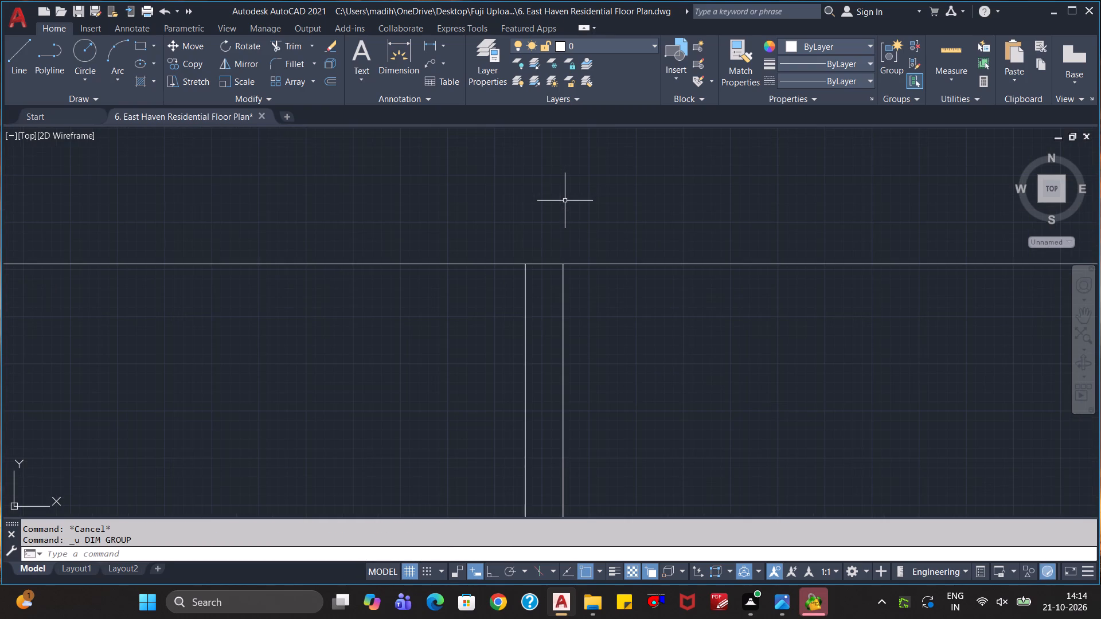
{"action": "key", "text": "ctrl+z"}
{"action": "key", "text": "ctrl+z"}
{"action": "scroll", "coordinate": [565, 202], "scroll_direction": "down", "scroll_amount": 3}
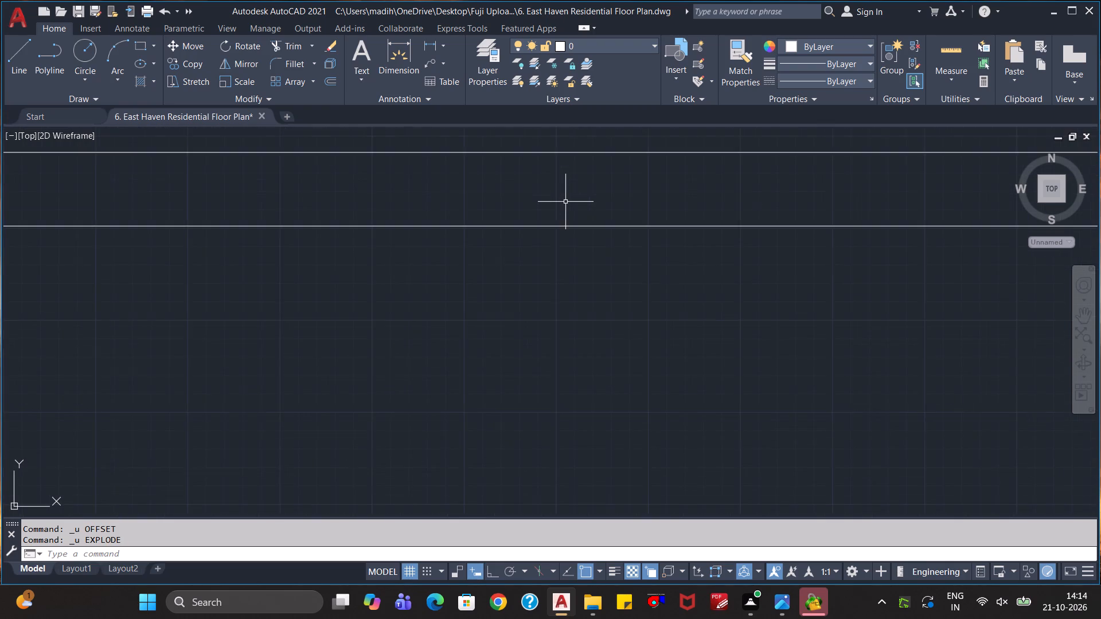
{"action": "scroll", "coordinate": [564, 218], "scroll_direction": "down", "scroll_amount": 9}
{"action": "scroll", "coordinate": [557, 277], "scroll_direction": "up", "scroll_amount": 4}
{"action": "key", "text": "ctrl+z"}
{"action": "key", "text": "ctrl+z"}
{"action": "key", "text": "ctrl+z"}
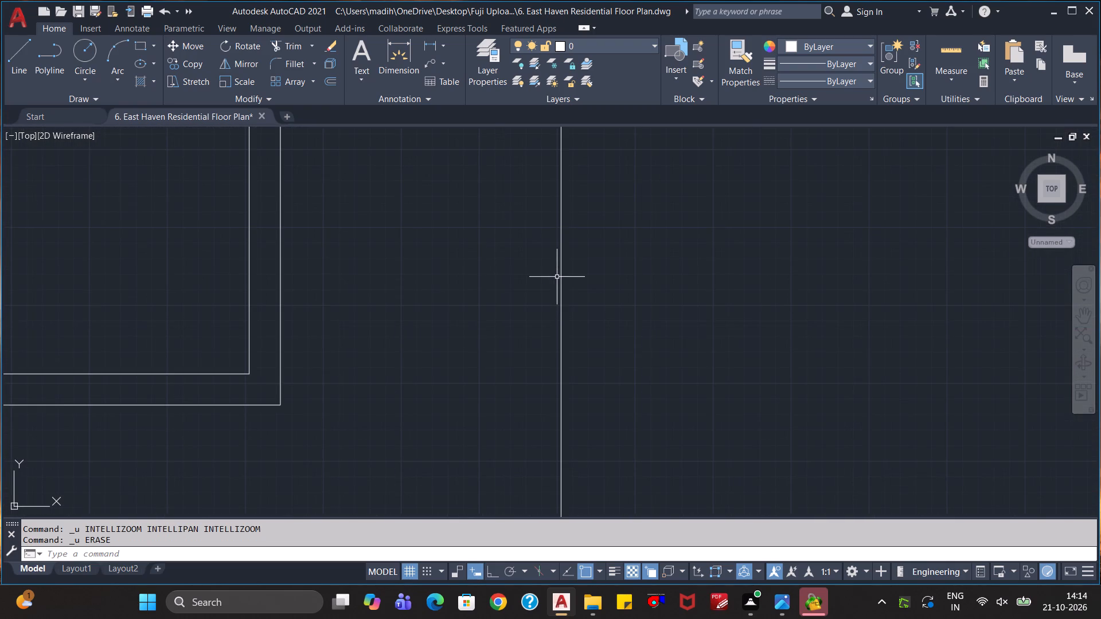
{"action": "key", "text": "ctrl+z"}
{"action": "key", "text": "ctrl+z"}
{"action": "key", "text": "ctrl+z"}
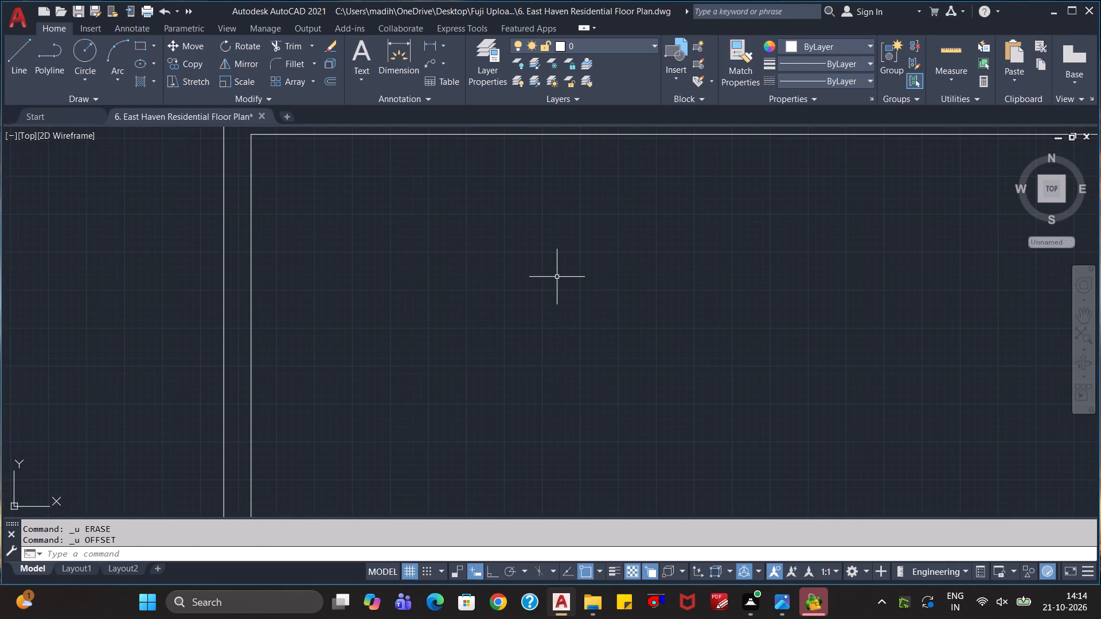
{"action": "key", "text": "ctrl+z"}
{"action": "key", "text": "ctrl+z"}
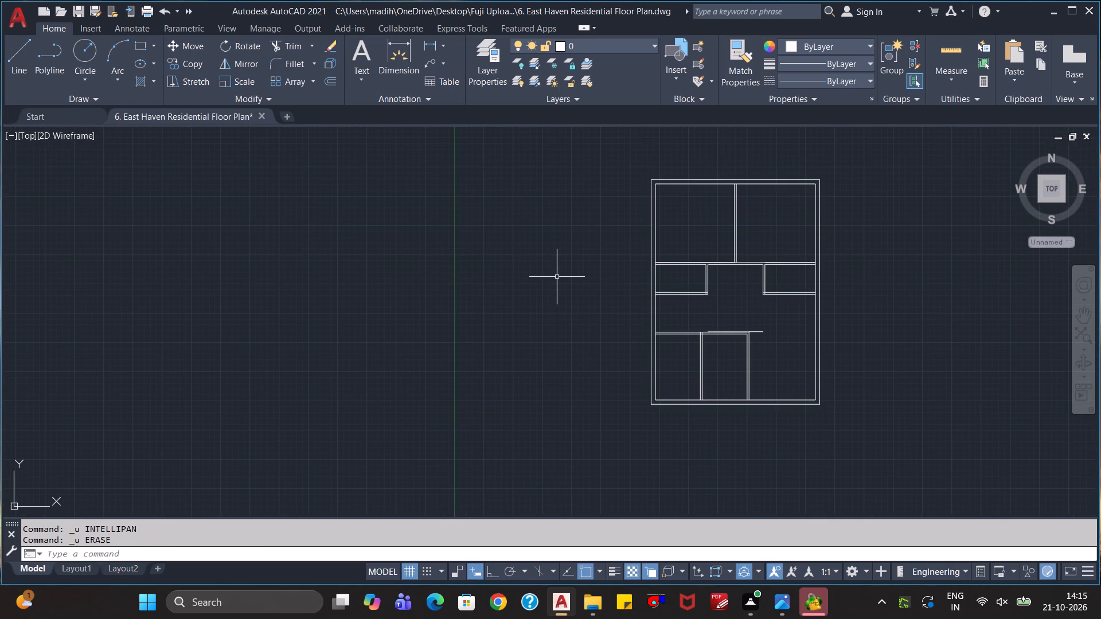
{"action": "key", "text": "Escape"}
{"action": "key", "text": "Escape"}
{"action": "key", "text": "Escape"}
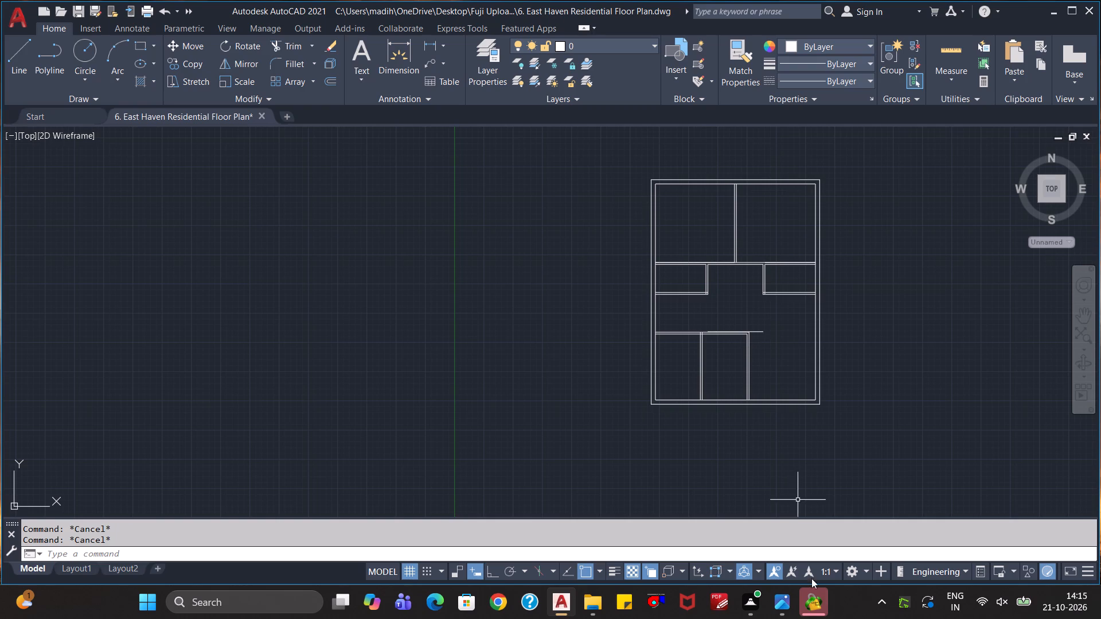
Switch to the CryptoForge updater window and dismiss it.
{"action": "left_click", "coordinate": [814, 600]}
{"action": "left_click", "coordinate": [711, 182]}
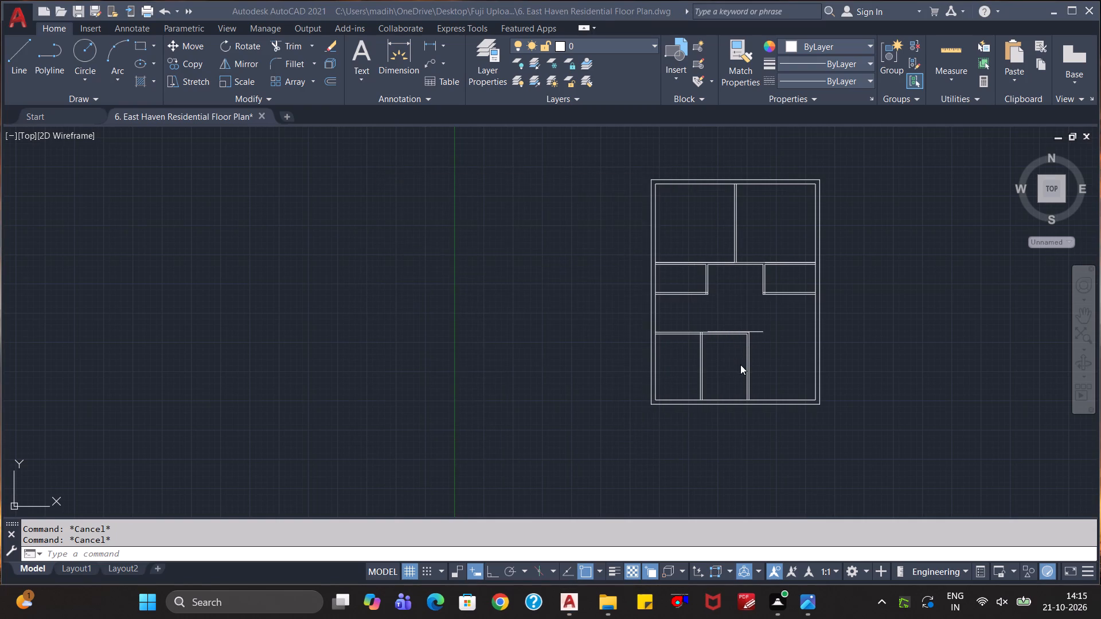
With Ortho on, draw a vertical line from the short horizontal line's right end up to the lower-left corner of the small right-hand room.
{"action": "scroll", "coordinate": [740, 365], "scroll_direction": "up", "scroll_amount": 5}
{"action": "scroll", "coordinate": [712, 334], "scroll_direction": "down", "scroll_amount": 1}
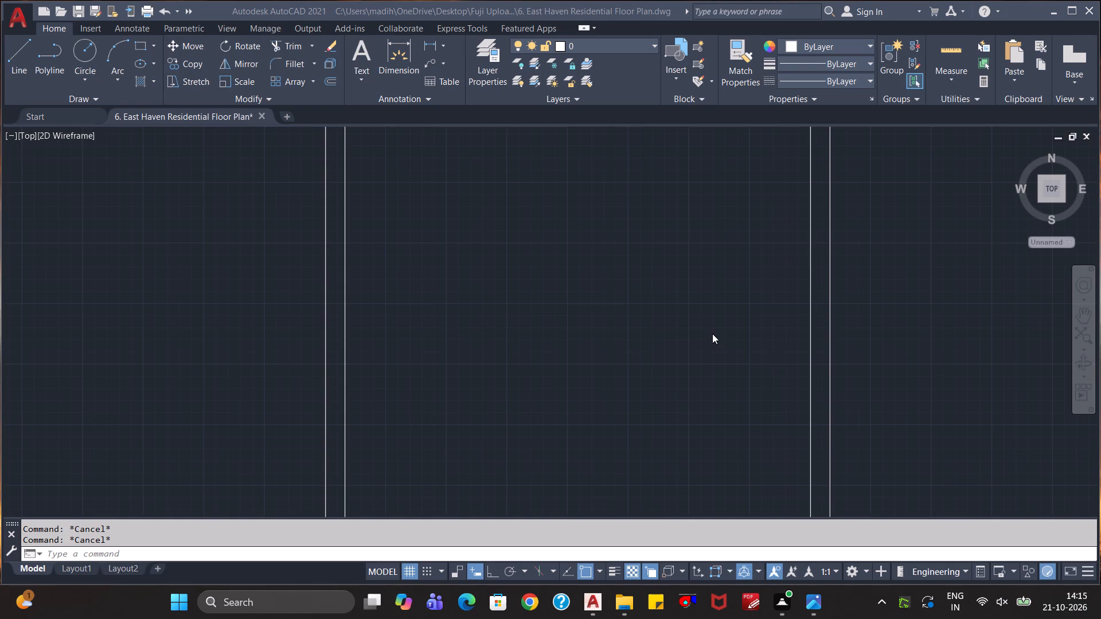
{"action": "scroll", "coordinate": [881, 267], "scroll_direction": "up", "scroll_amount": 2}
{"action": "scroll", "coordinate": [885, 263], "scroll_direction": "down", "scroll_amount": 4}
{"action": "middle_click_drag", "start_coordinate": [885, 263], "coordinate": [795, 410]}
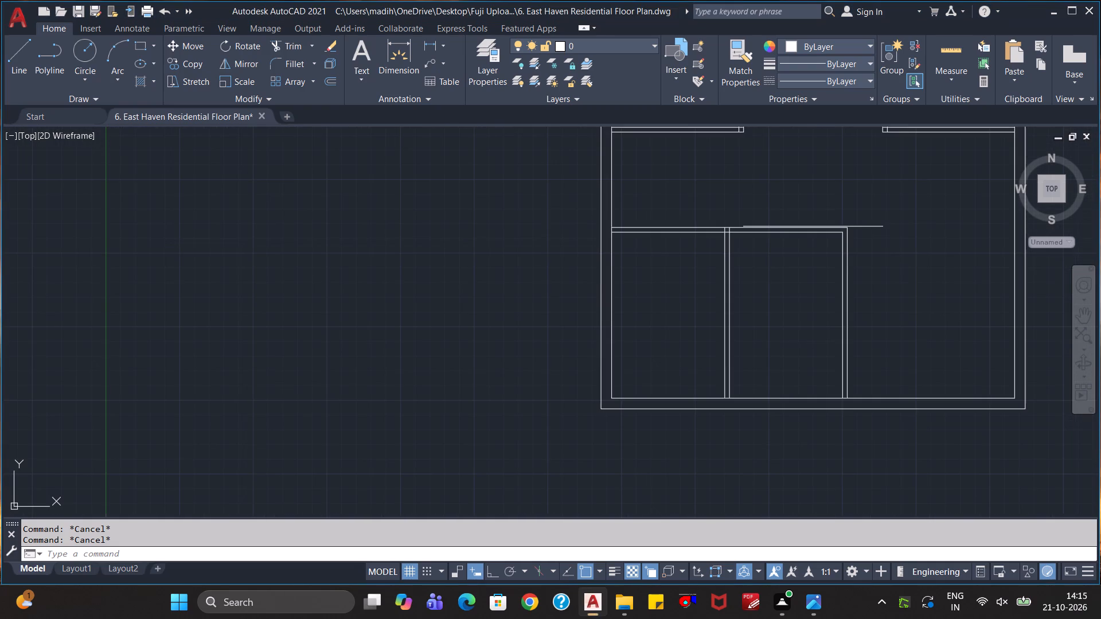
{"action": "middle_click_drag", "start_coordinate": [795, 410], "coordinate": [778, 433]}
{"action": "middle_click_drag", "start_coordinate": [869, 295], "coordinate": [728, 413]}
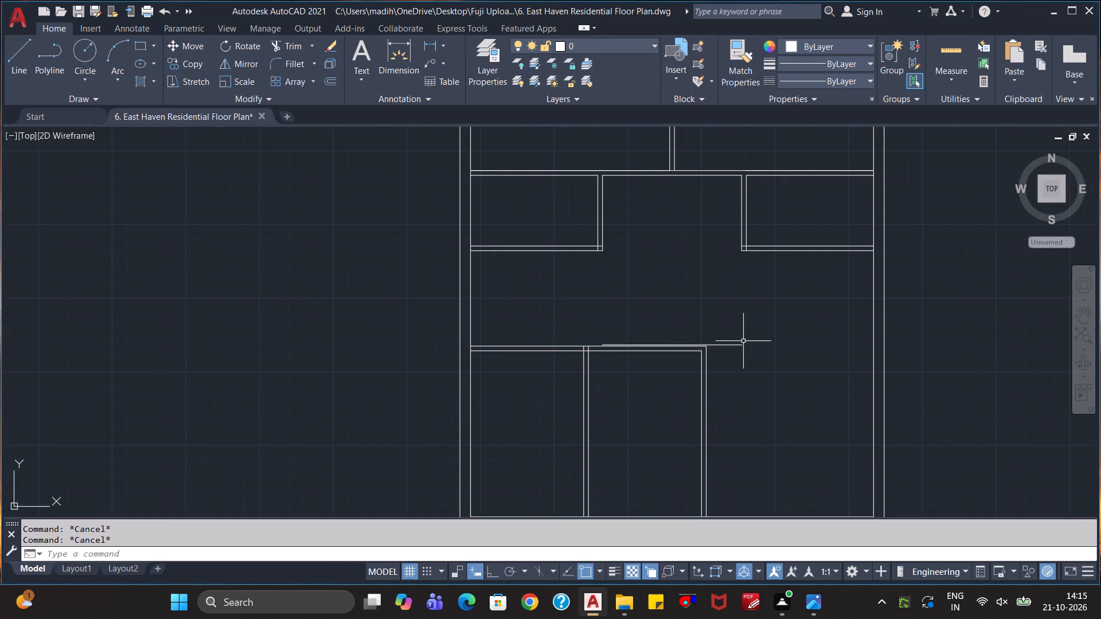
{"action": "key", "text": "l"}
{"action": "key", "text": "Return"}
{"action": "left_click", "coordinate": [745, 346]}
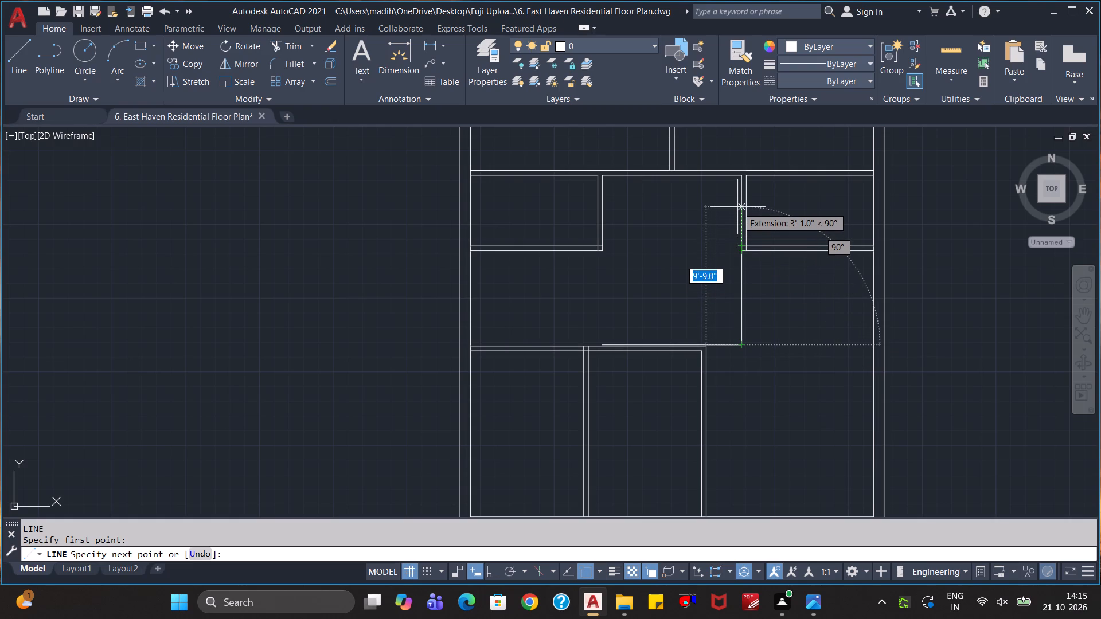
{"action": "scroll", "coordinate": [737, 207], "scroll_direction": "up", "scroll_amount": 4}
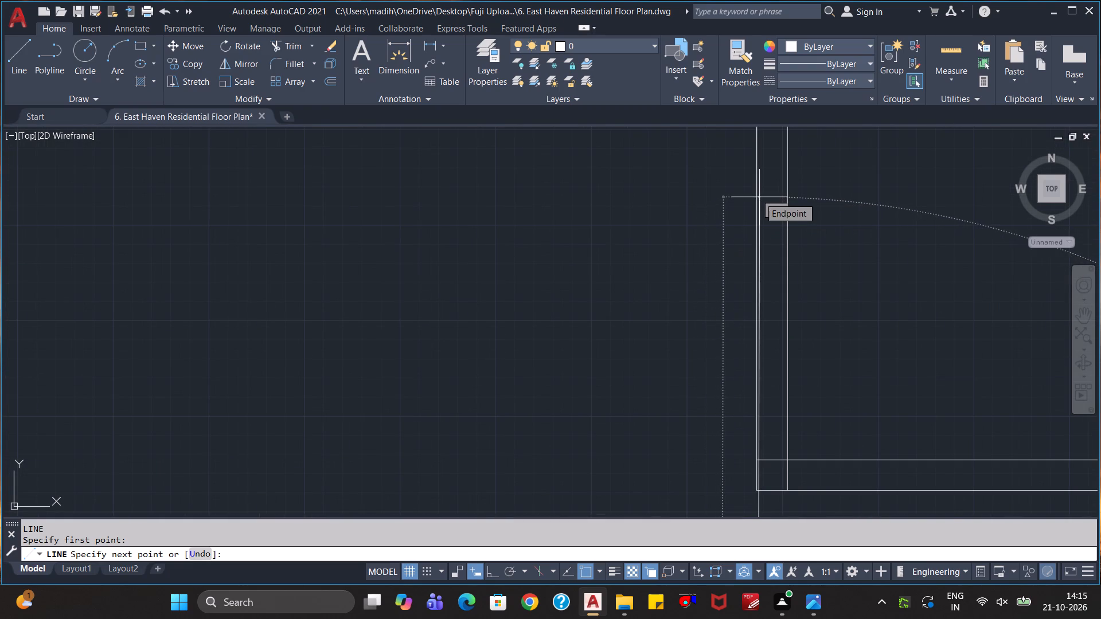
{"action": "key", "text": "F8"}
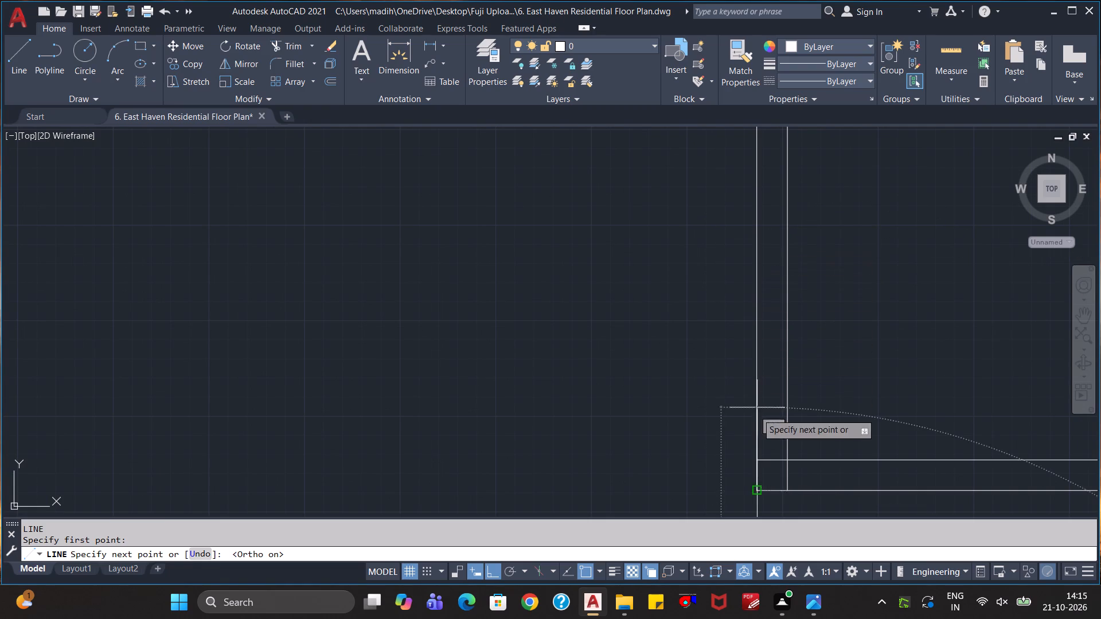
{"action": "left_click", "coordinate": [758, 489]}
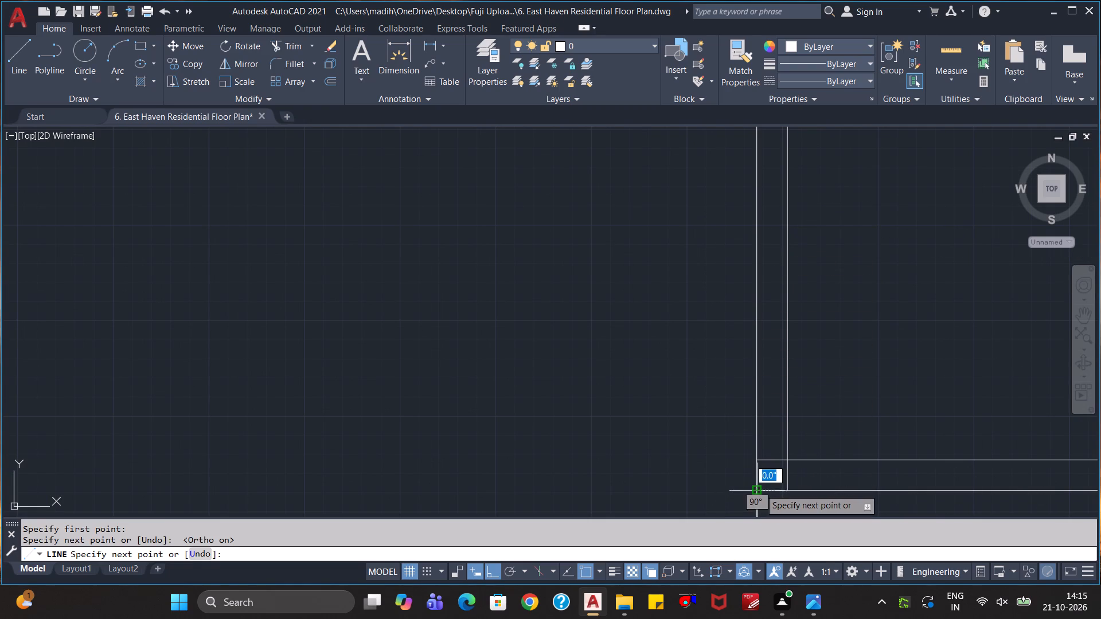
{"action": "key", "text": "Escape"}
Extend the small left-hand room's outer right wall line down to the short horizontal line above the lower rooms.
{"action": "scroll", "coordinate": [822, 496], "scroll_direction": "down", "scroll_amount": 2}
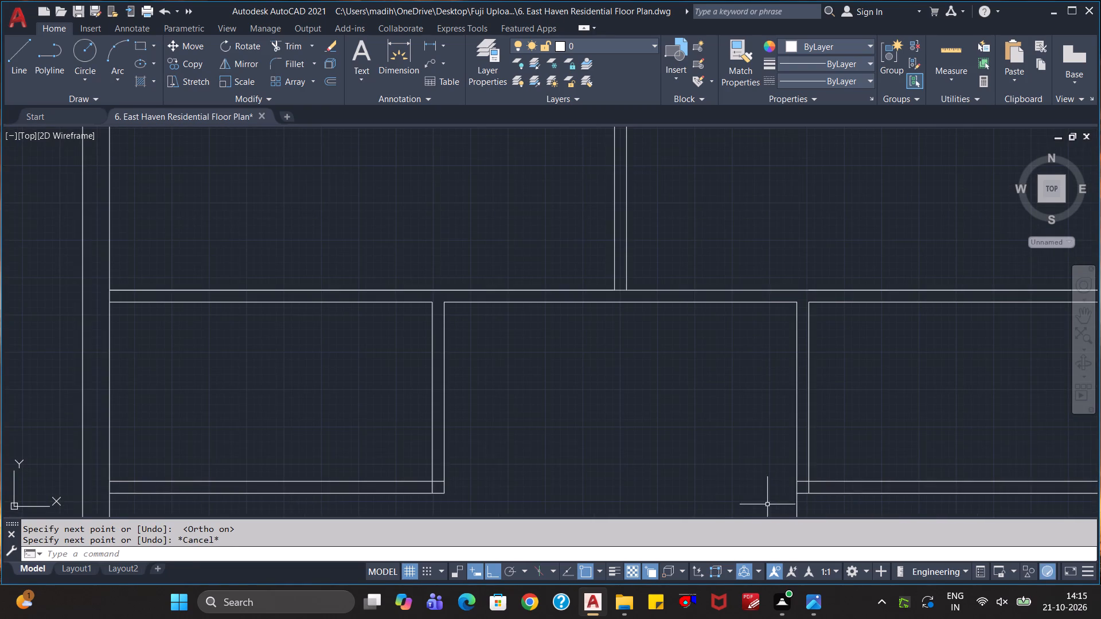
{"action": "middle_click_drag", "start_coordinate": [695, 464], "coordinate": [705, 251]}
{"action": "scroll", "coordinate": [706, 255], "scroll_direction": "down", "scroll_amount": 2}
{"action": "middle_click_drag", "start_coordinate": [711, 297], "coordinate": [711, 285]}
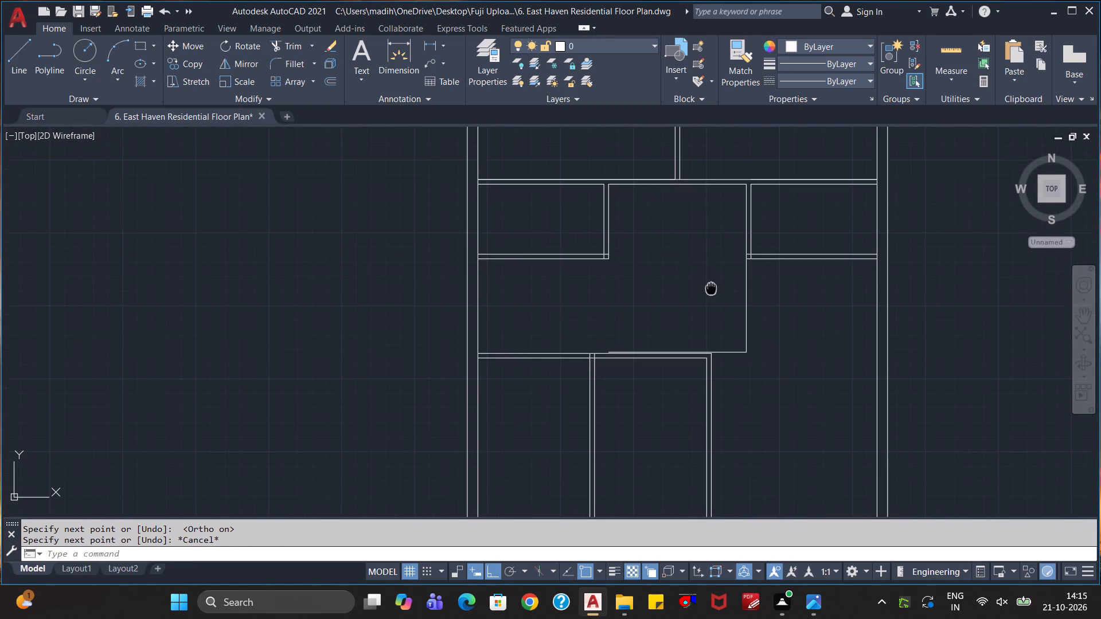
{"action": "middle_click_drag", "start_coordinate": [711, 285], "coordinate": [712, 221]}
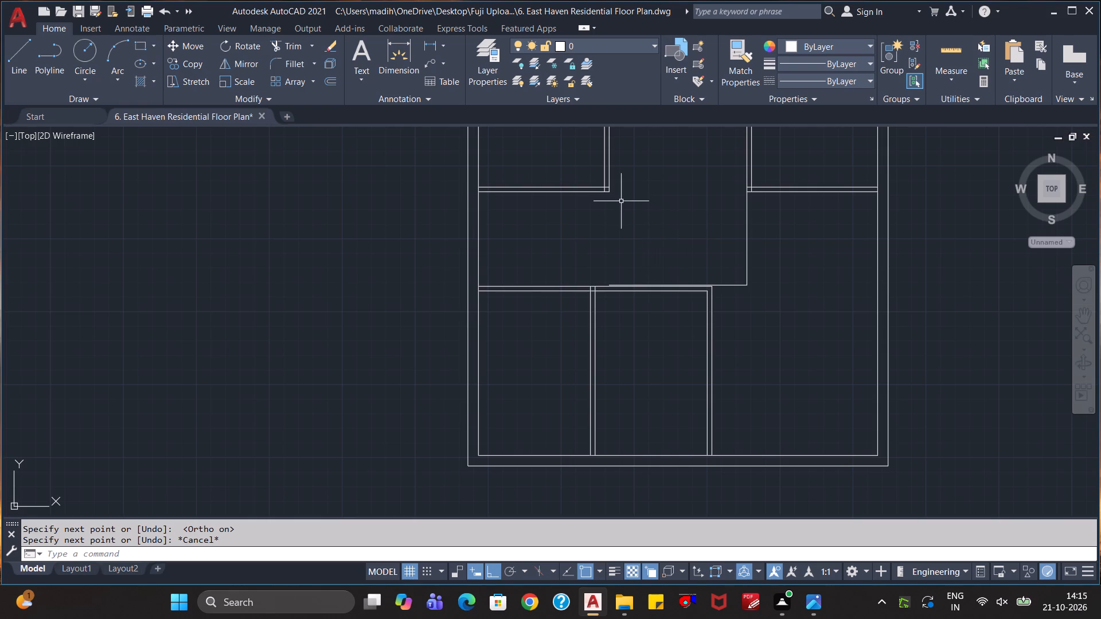
{"action": "type", "text": "ex"}
{"action": "key", "text": "Return"}
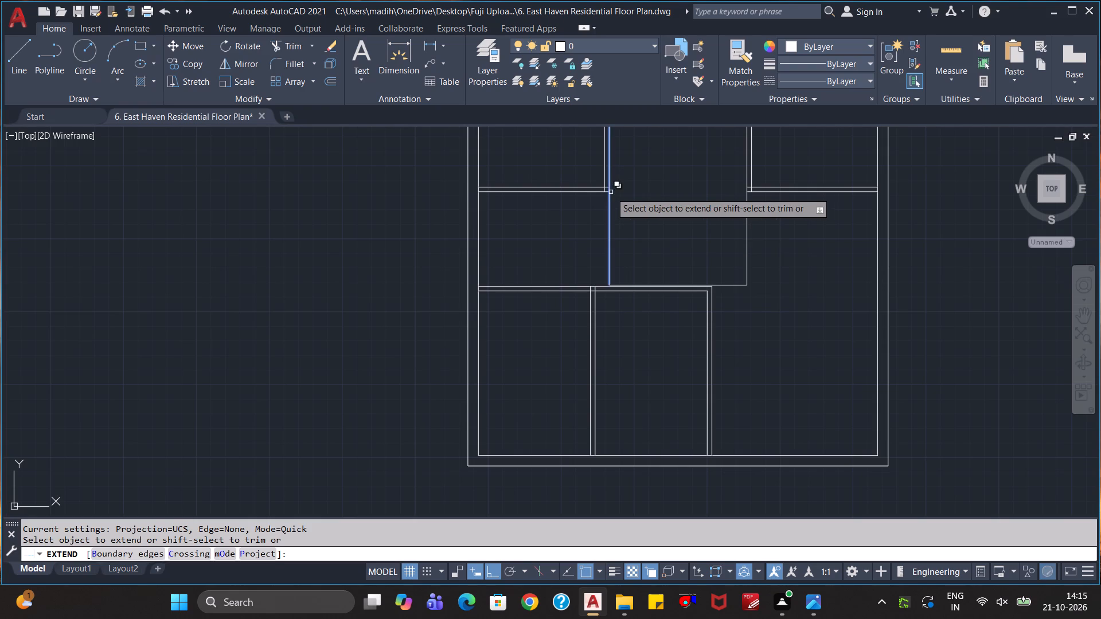
{"action": "left_click", "coordinate": [610, 186]}
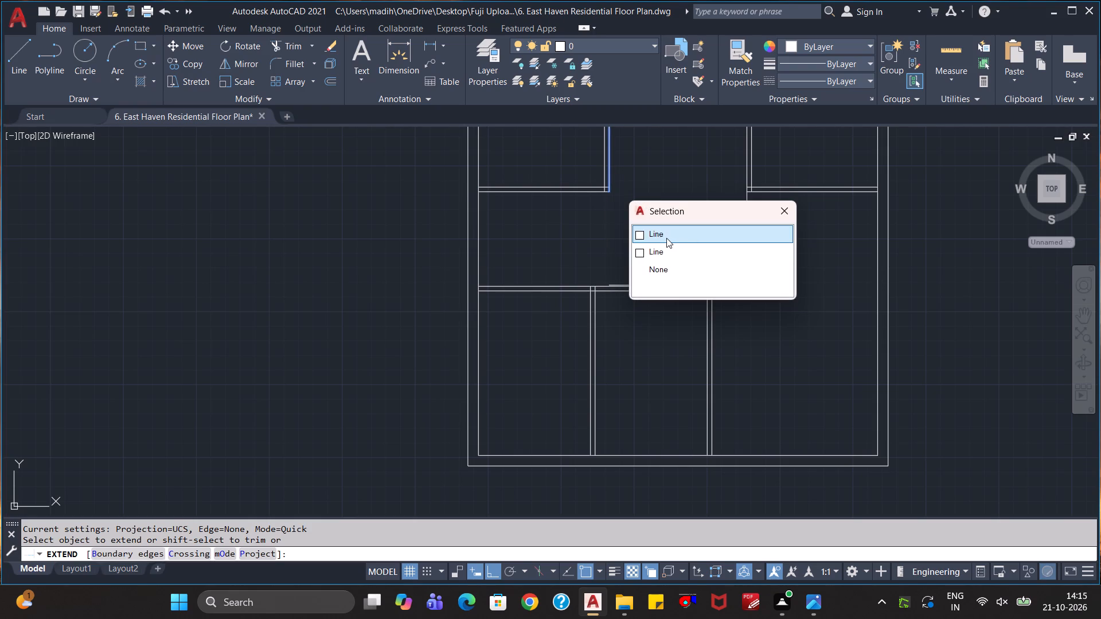
{"action": "left_click", "coordinate": [669, 233]}
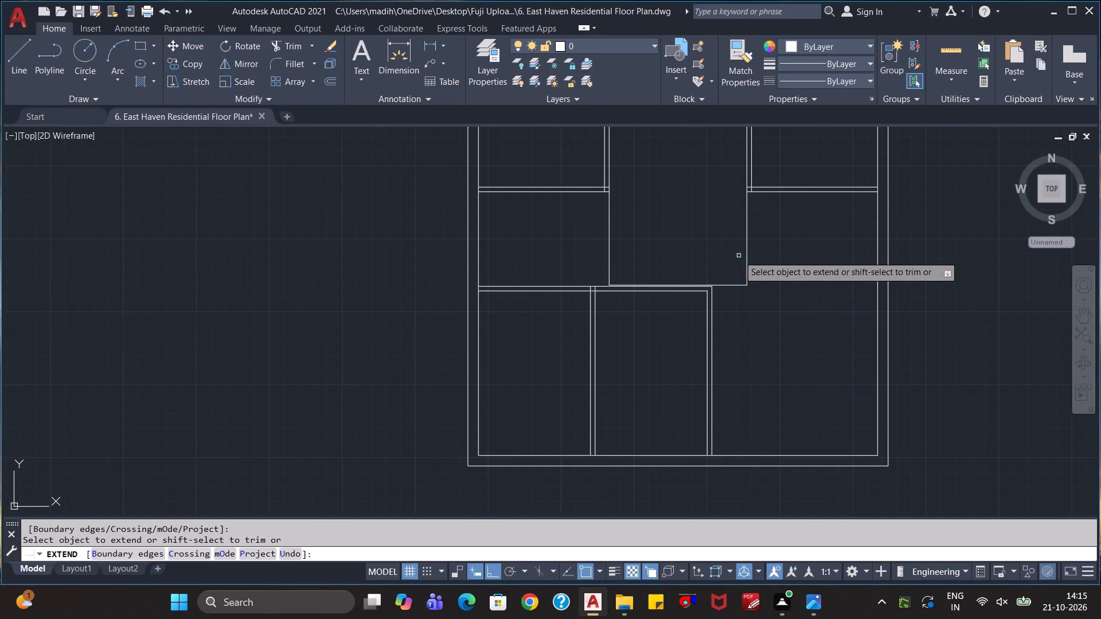
Inspect the wall junctions around the central room, the lower rooms and the two small side rooms.
{"action": "key", "text": "Escape"}
{"action": "scroll", "coordinate": [634, 295], "scroll_direction": "up", "scroll_amount": 3}
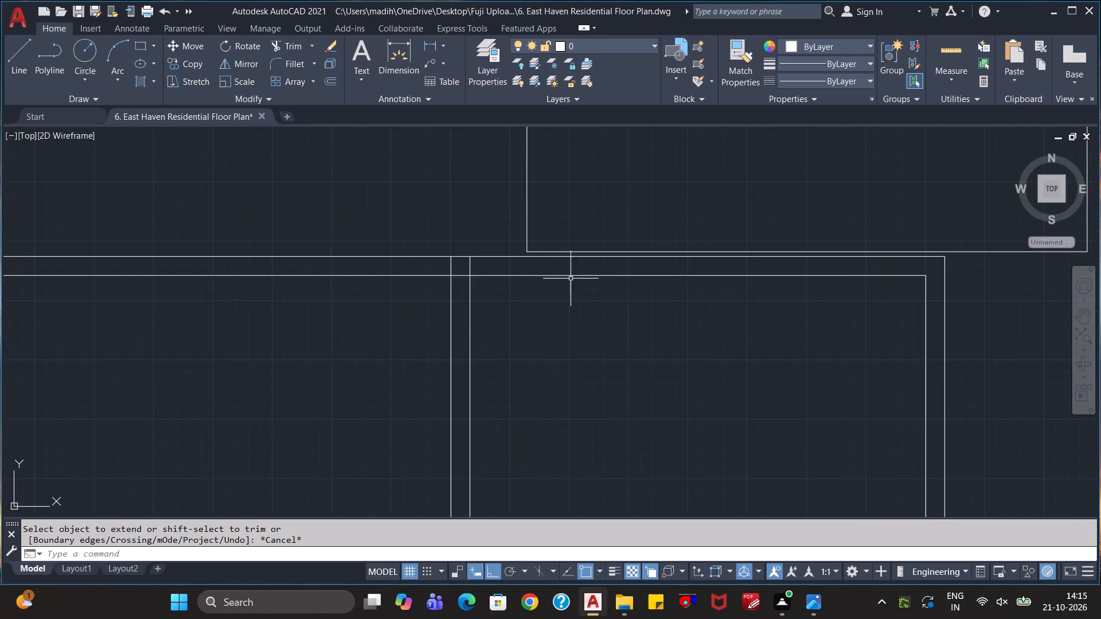
{"action": "scroll", "coordinate": [568, 276], "scroll_direction": "up", "scroll_amount": 1}
{"action": "key", "text": "Escape"}
{"action": "key", "text": "Escape"}
{"action": "scroll", "coordinate": [608, 378], "scroll_direction": "down", "scroll_amount": 3}
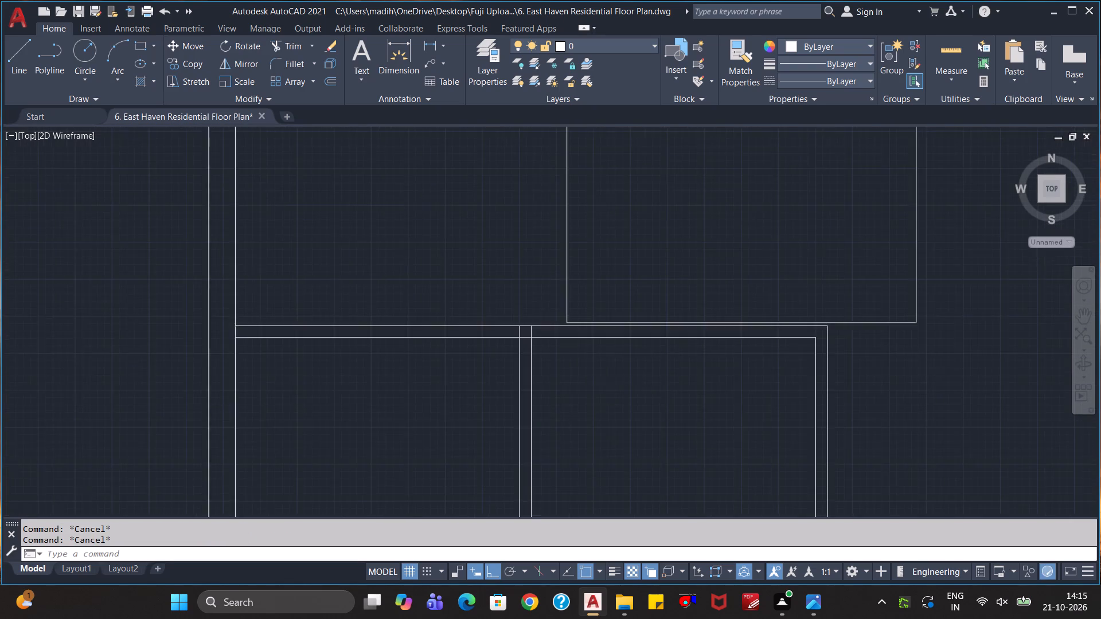
{"action": "scroll", "coordinate": [608, 379], "scroll_direction": "down", "scroll_amount": 1}
{"action": "key", "text": "Escape"}
{"action": "scroll", "coordinate": [774, 406], "scroll_direction": "up", "scroll_amount": 1}
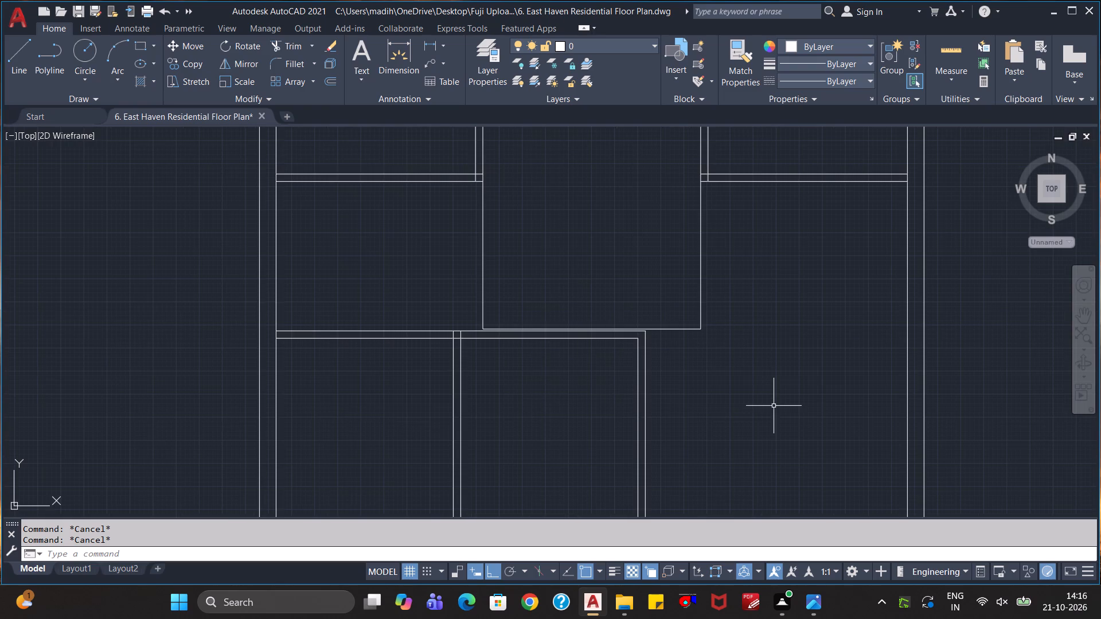
{"action": "scroll", "coordinate": [774, 406], "scroll_direction": "up", "scroll_amount": 1}
{"action": "scroll", "coordinate": [789, 358], "scroll_direction": "down", "scroll_amount": 1}
{"action": "middle_click_drag", "start_coordinate": [781, 315], "coordinate": [781, 485]}
{"action": "scroll", "coordinate": [781, 464], "scroll_direction": "down", "scroll_amount": 1}
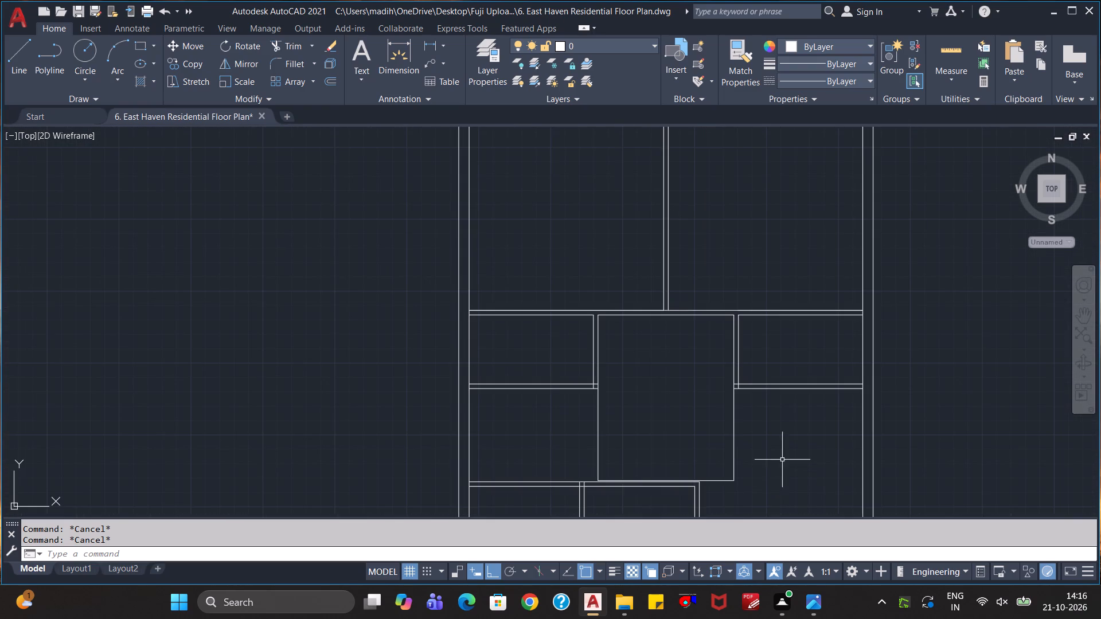
{"action": "scroll", "coordinate": [696, 410], "scroll_direction": "up", "scroll_amount": 2}
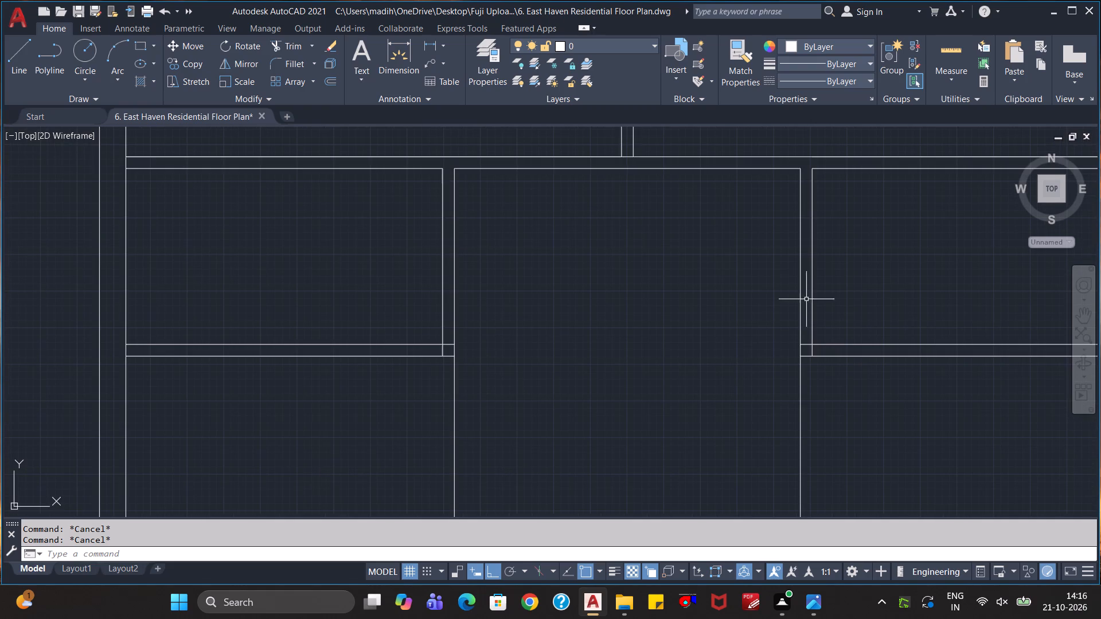
{"action": "scroll", "coordinate": [752, 344], "scroll_direction": "down", "scroll_amount": 1}
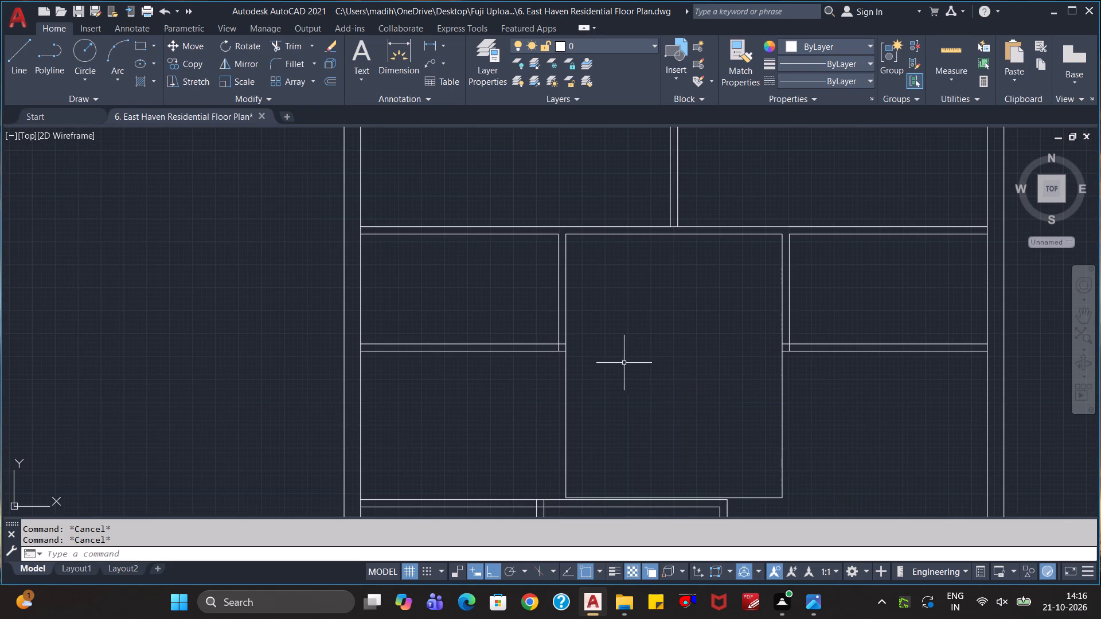
Extend the small left-hand room's two lower wall lines across the central room to its right wall line.
{"action": "key", "text": "e"}
{"action": "key", "text": "x"}
{"action": "key", "text": "Return"}
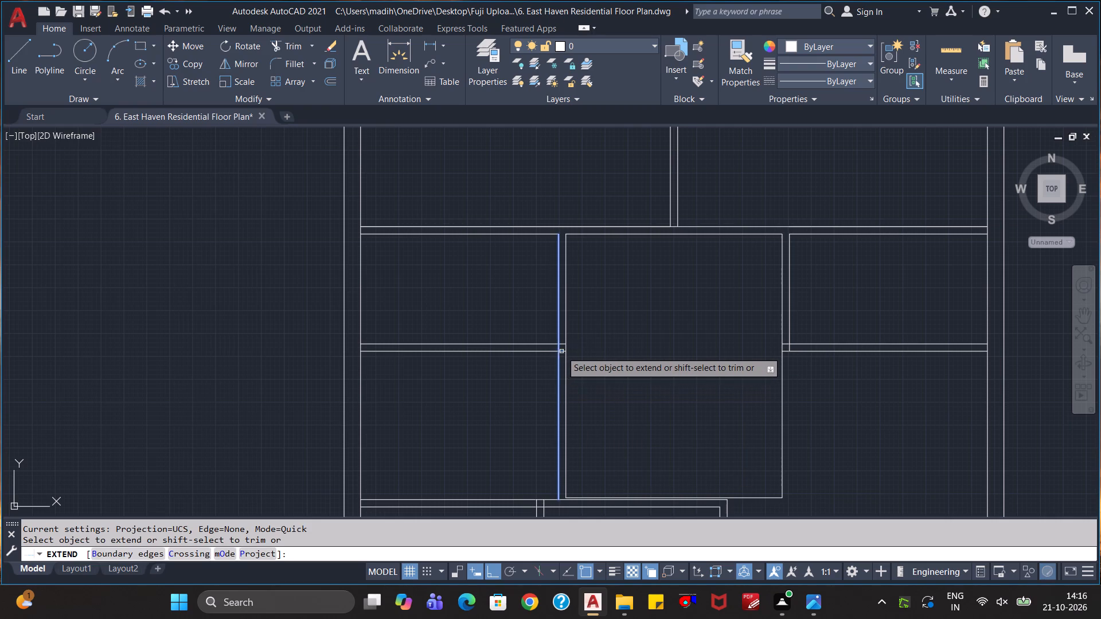
{"action": "left_click", "coordinate": [563, 351]}
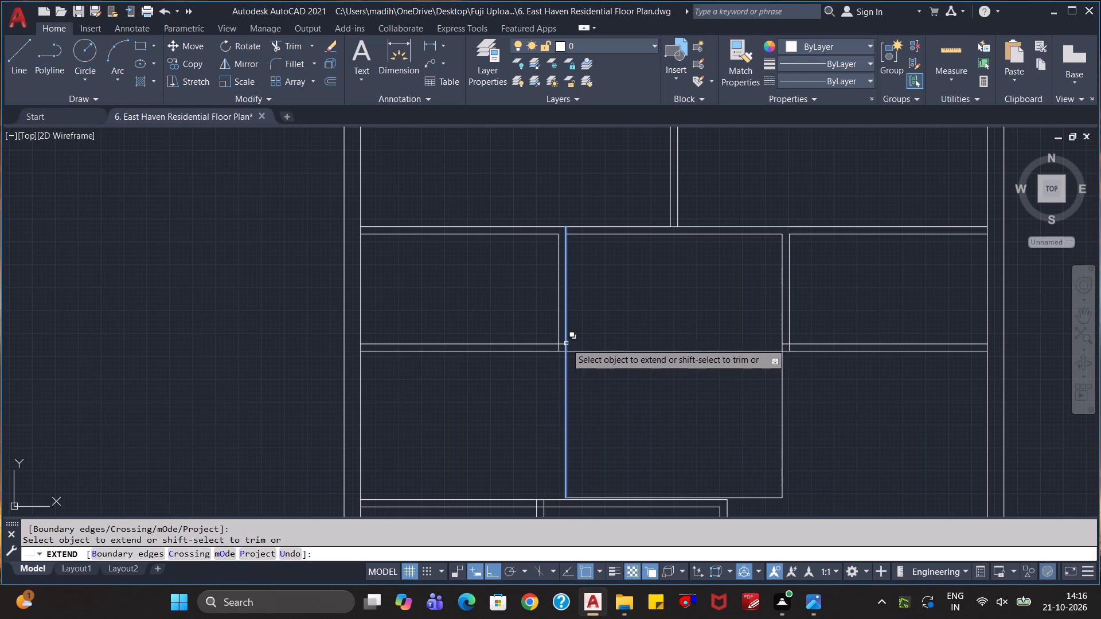
{"action": "left_click", "coordinate": [563, 344]}
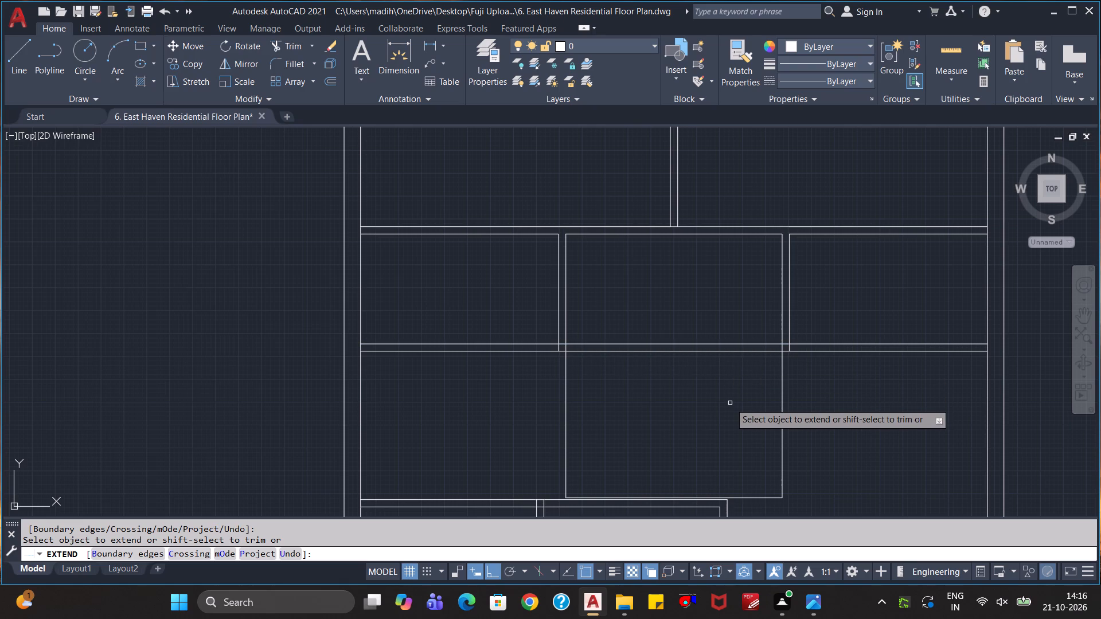
{"action": "key", "text": "Escape"}
{"action": "key", "text": "Escape"}
{"action": "key", "text": "Escape"}
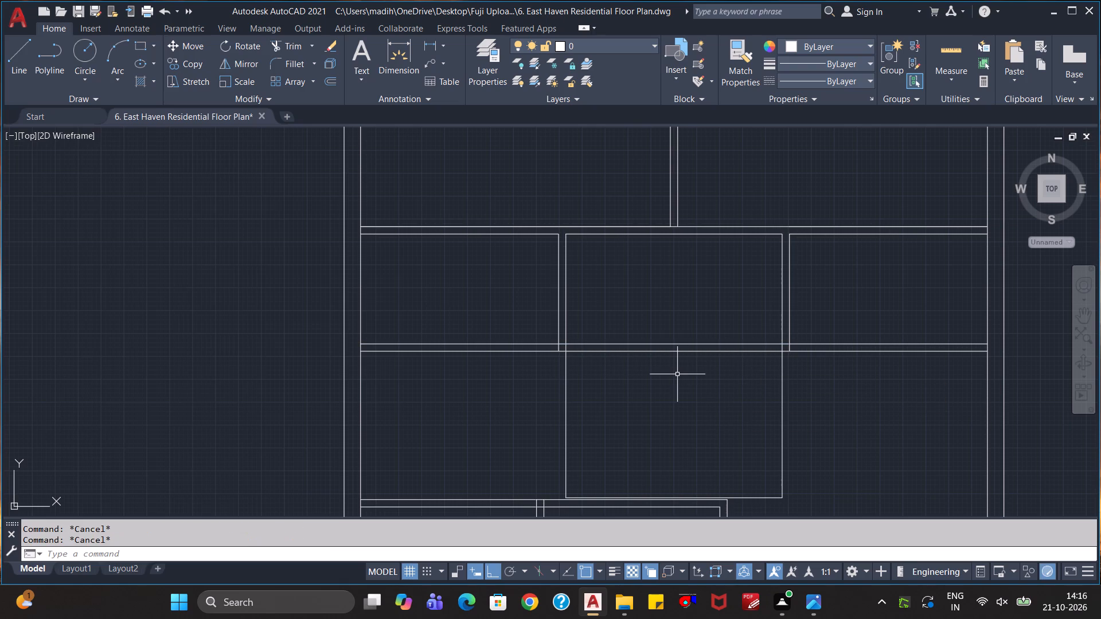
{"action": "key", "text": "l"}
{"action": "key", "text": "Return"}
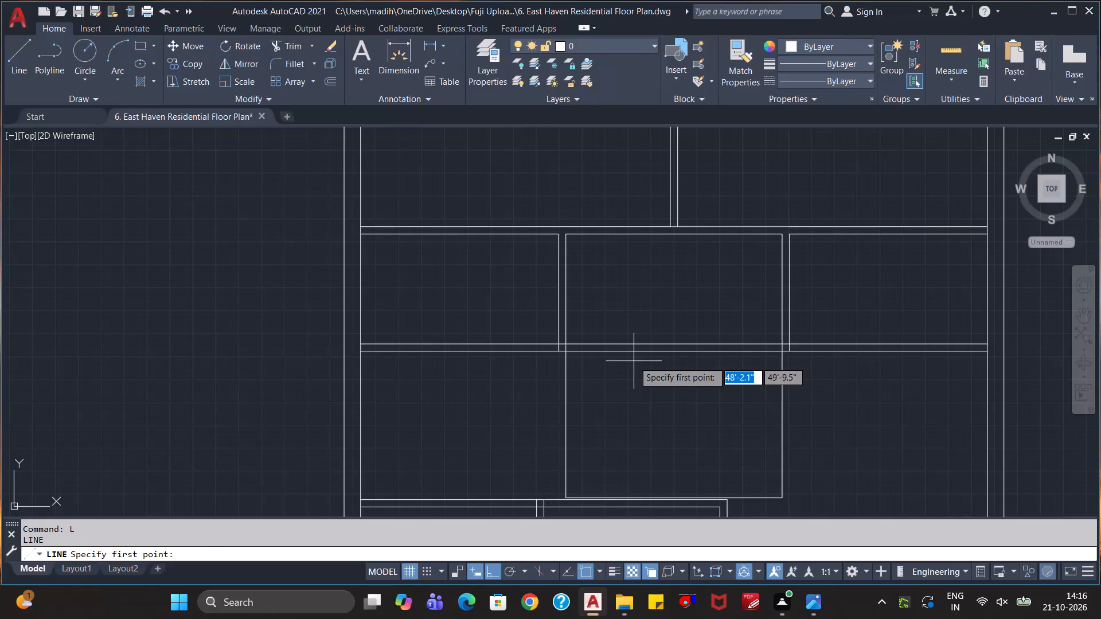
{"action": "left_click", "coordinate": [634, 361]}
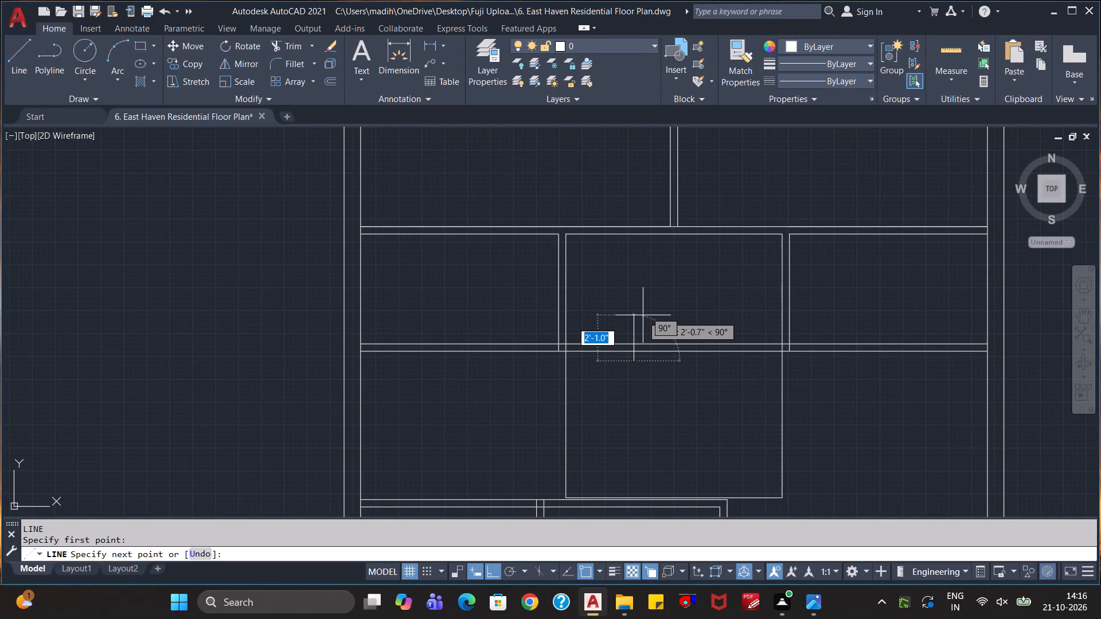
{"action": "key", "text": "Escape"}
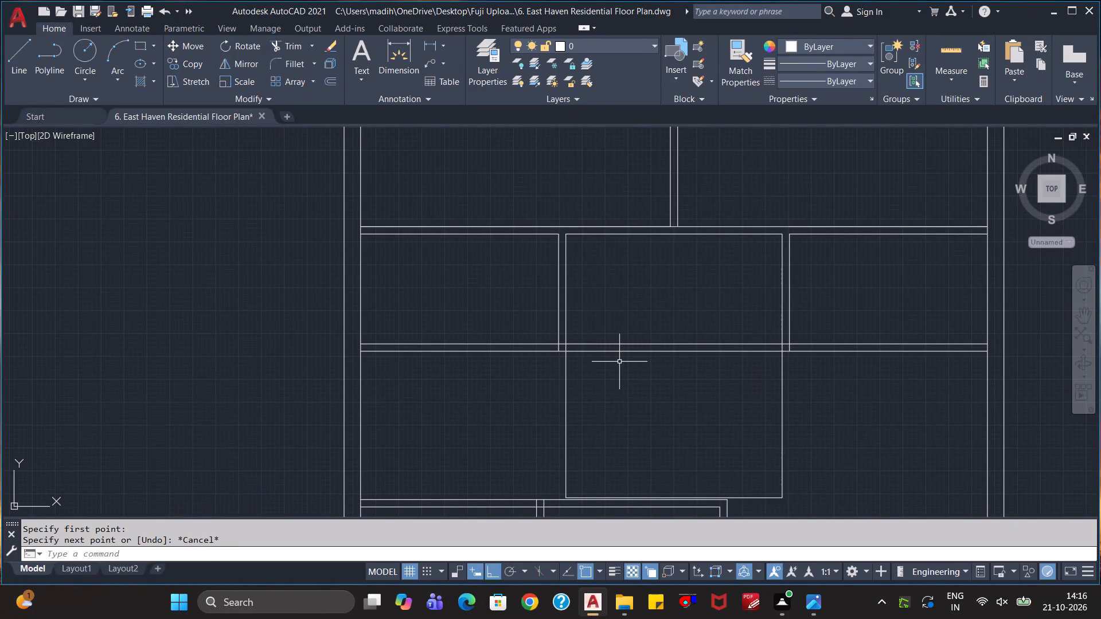
Draw a short vertical line across the two extended wall lines, slightly right of the central room's left wall.
{"action": "key", "text": "l"}
{"action": "key", "text": "Return"}
{"action": "left_click", "coordinate": [619, 362]}
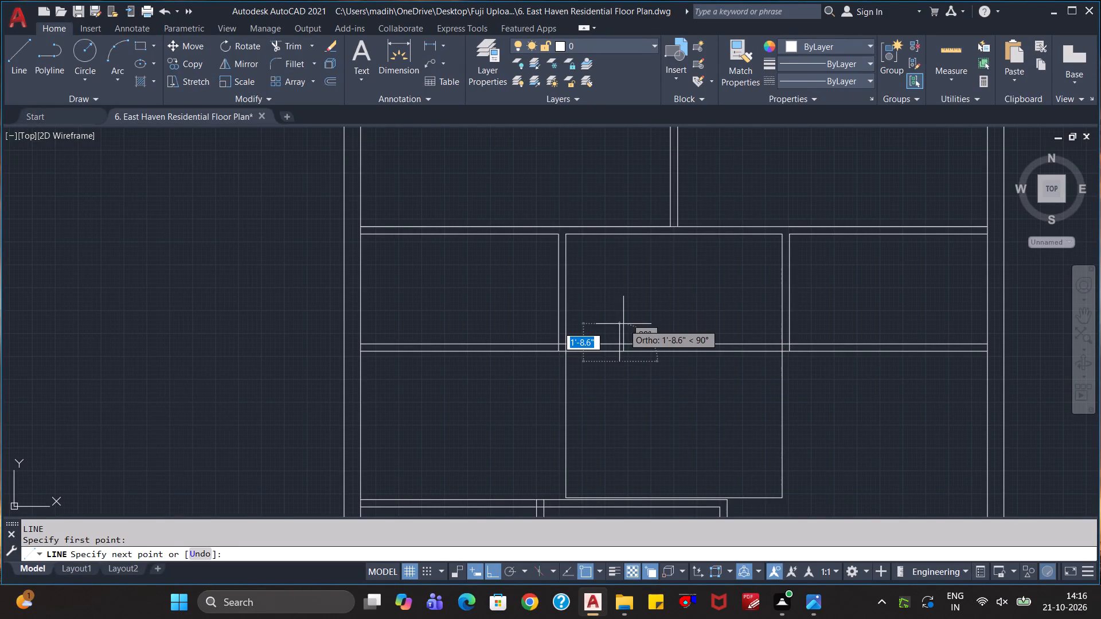
{"action": "left_click", "coordinate": [624, 317]}
{"action": "key", "text": "Escape"}
Trim the short vertical line's overhanging ends and the extended wall lines beyond it, leaving a capped wall stub.
{"action": "type", "text": "tr"}
{"action": "key", "text": "Return"}
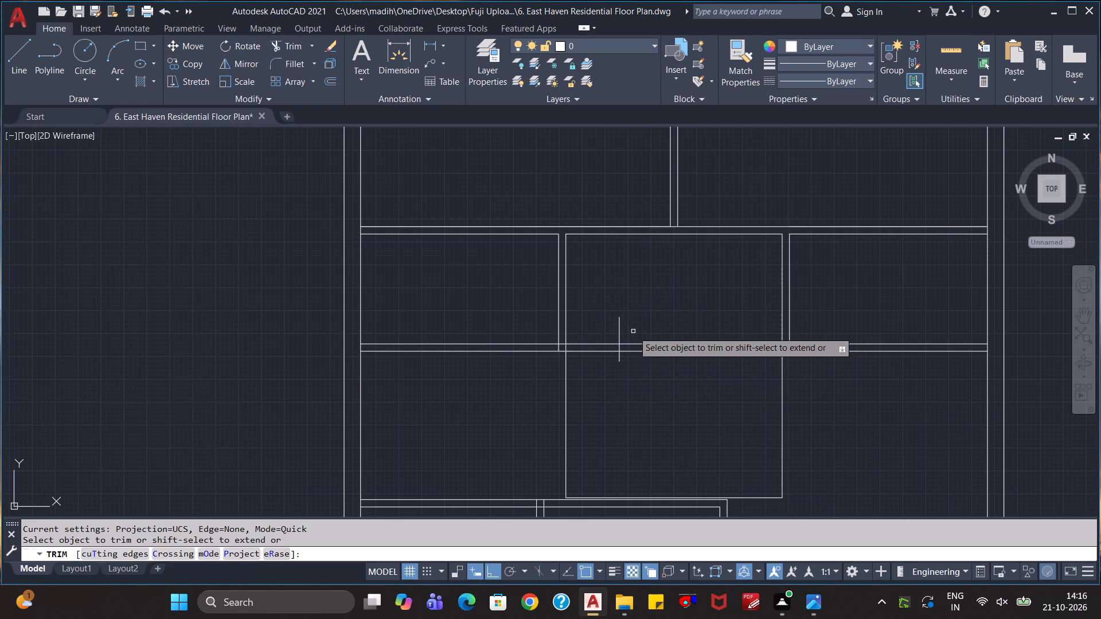
{"action": "left_click", "coordinate": [633, 331]}
{"action": "left_click", "coordinate": [616, 331]}
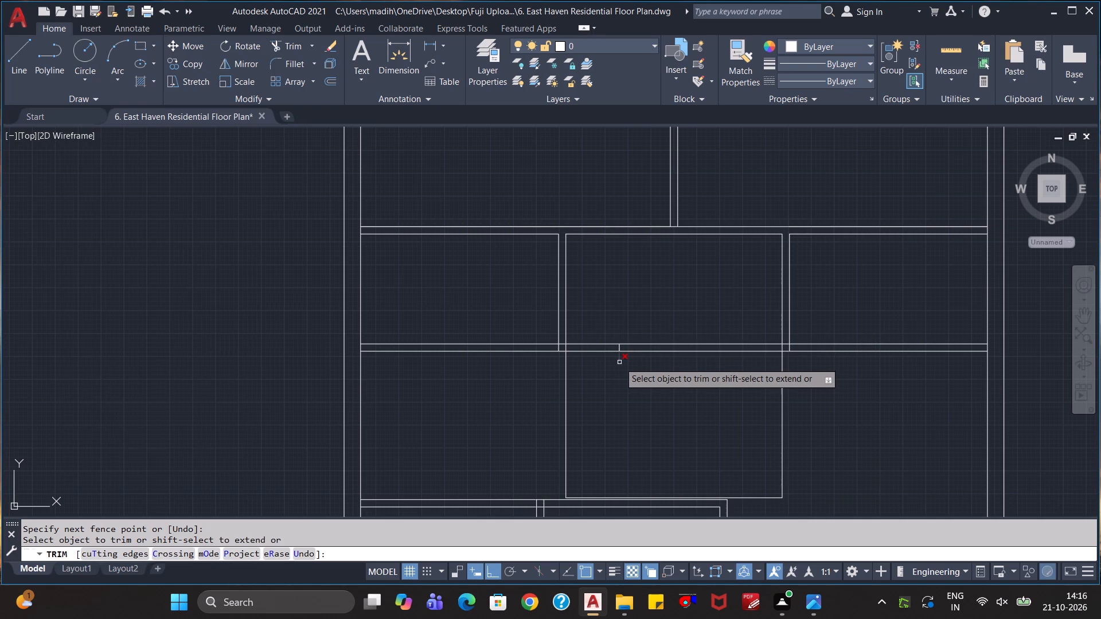
{"action": "left_click", "coordinate": [620, 361]}
{"action": "left_click", "coordinate": [659, 379]}
{"action": "left_click", "coordinate": [684, 323]}
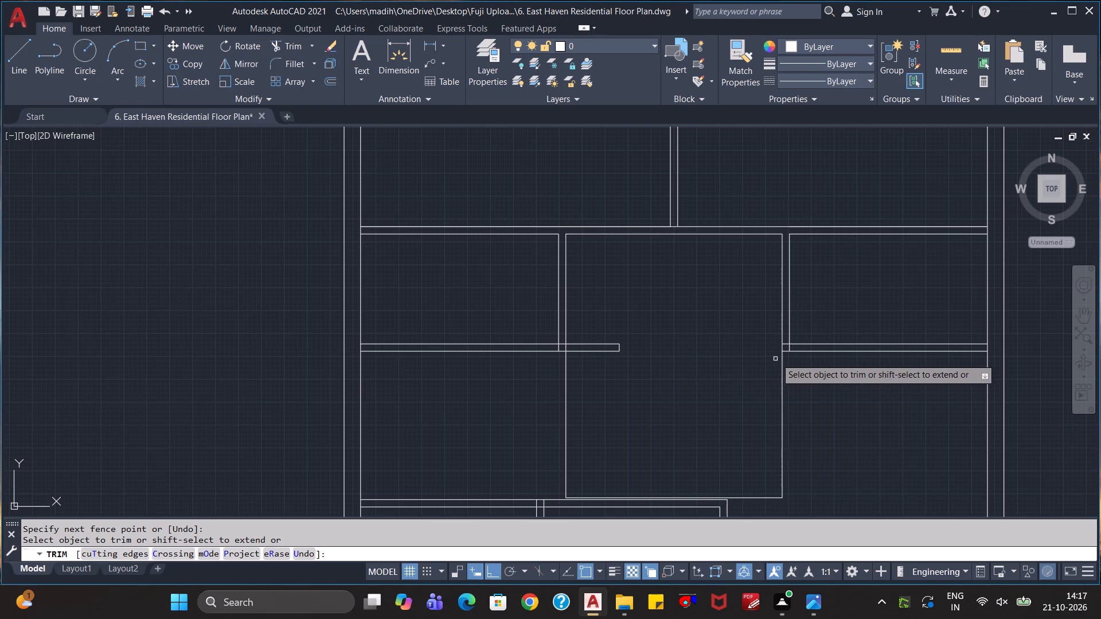
Trim the overlapping wall lines inside the lower-left wall corner of the small right-hand room.
{"action": "scroll", "coordinate": [786, 356], "scroll_direction": "up", "scroll_amount": 2}
{"action": "left_click", "coordinate": [787, 315]}
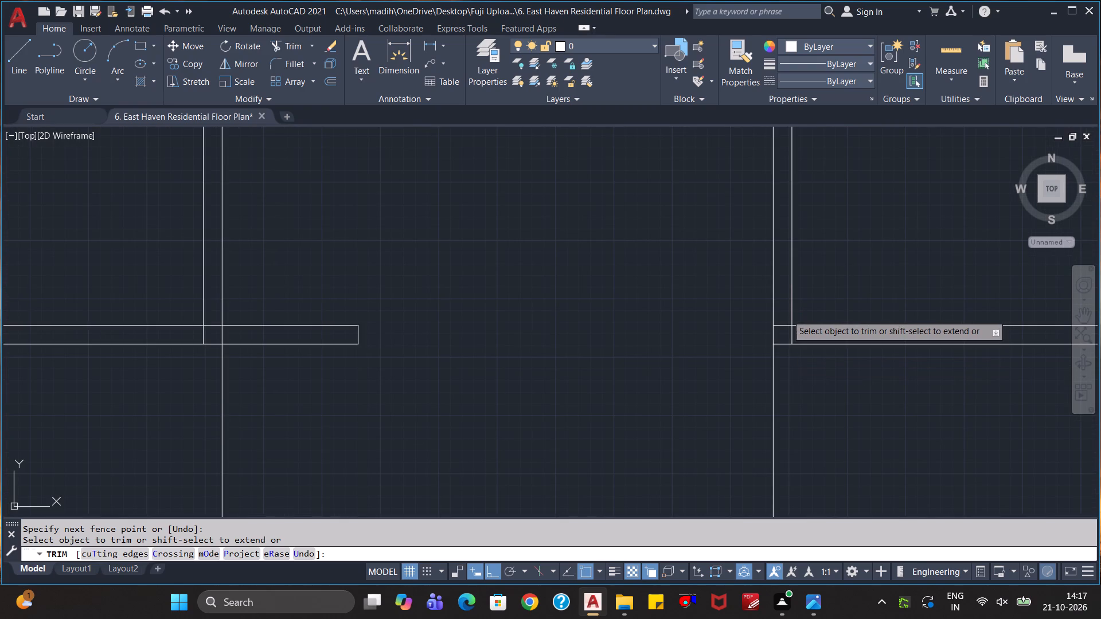
{"action": "left_click", "coordinate": [786, 337]}
{"action": "left_click", "coordinate": [792, 337]}
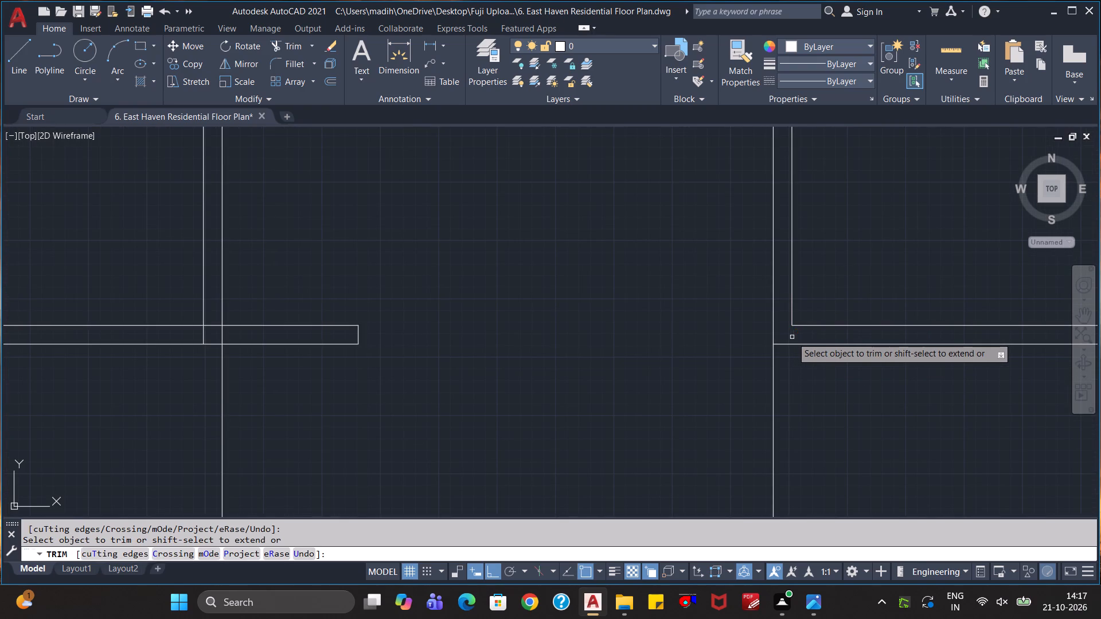
Examine the central room, the capped wall stub and the lower rooms in the overall layout.
{"action": "scroll", "coordinate": [766, 352], "scroll_direction": "down", "scroll_amount": 1}
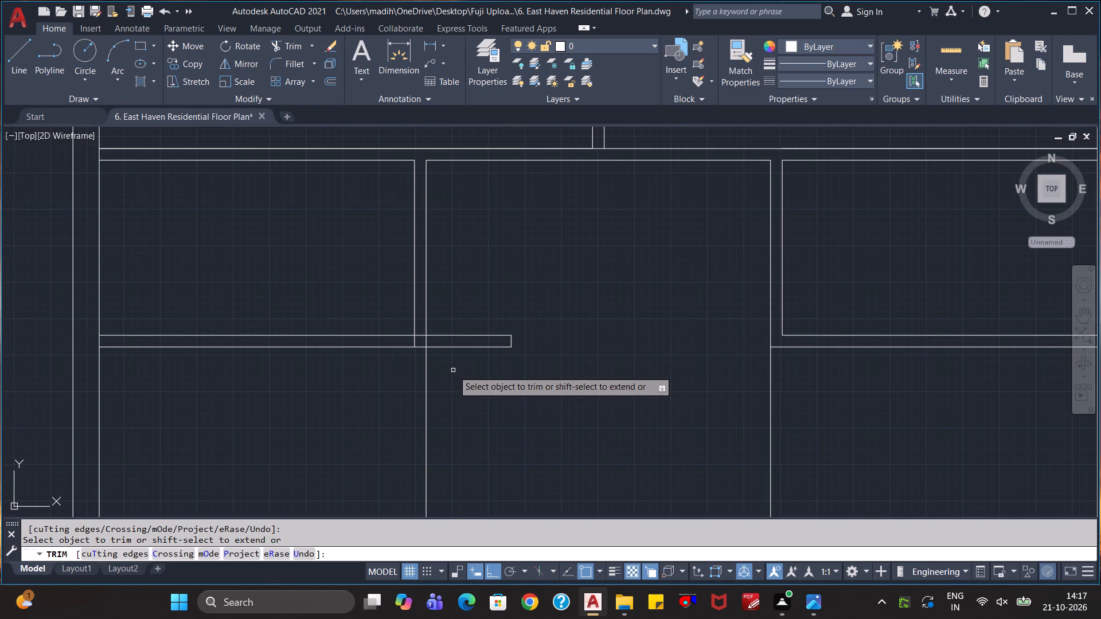
{"action": "middle_click_drag", "start_coordinate": [460, 374], "coordinate": [537, 265]}
{"action": "scroll", "coordinate": [540, 284], "scroll_direction": "down", "scroll_amount": 1}
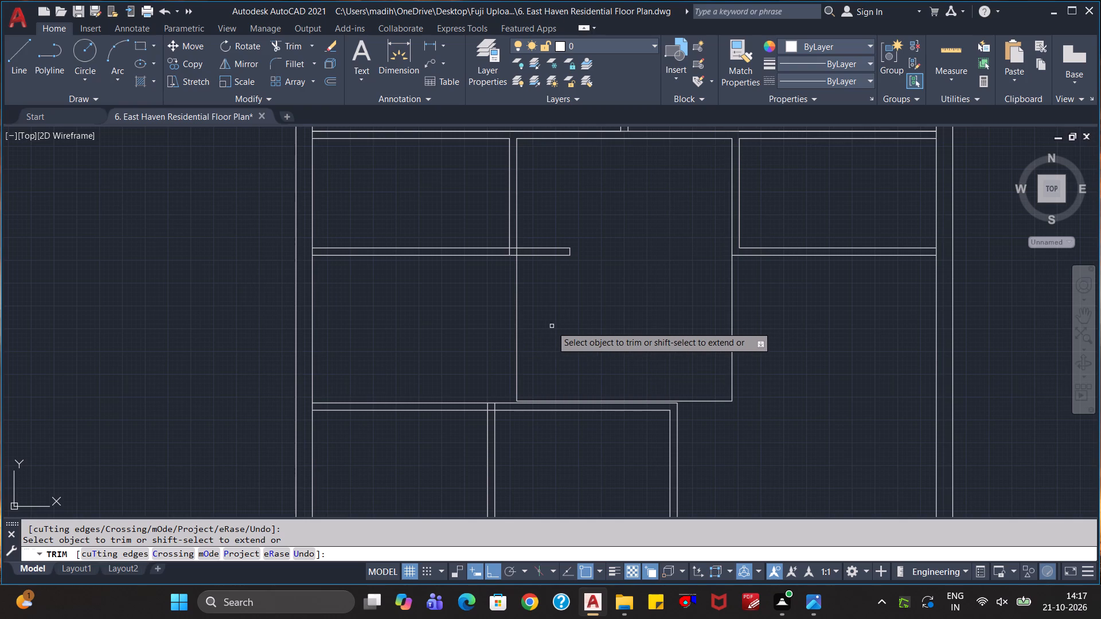
{"action": "scroll", "coordinate": [552, 326], "scroll_direction": "down", "scroll_amount": 1}
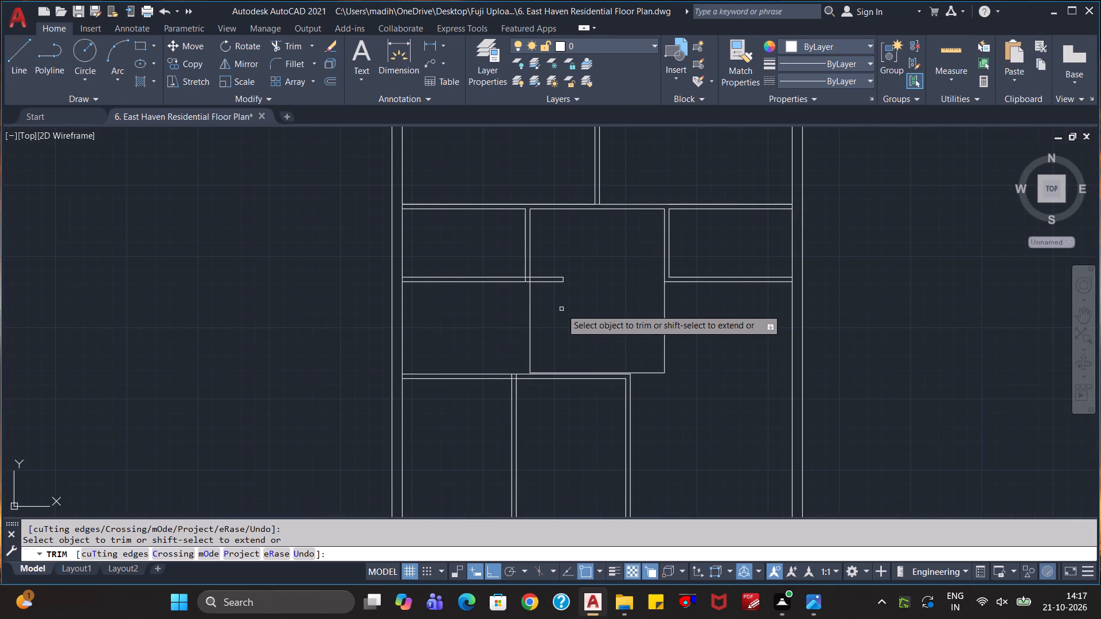
{"action": "scroll", "coordinate": [561, 309], "scroll_direction": "up", "scroll_amount": 1}
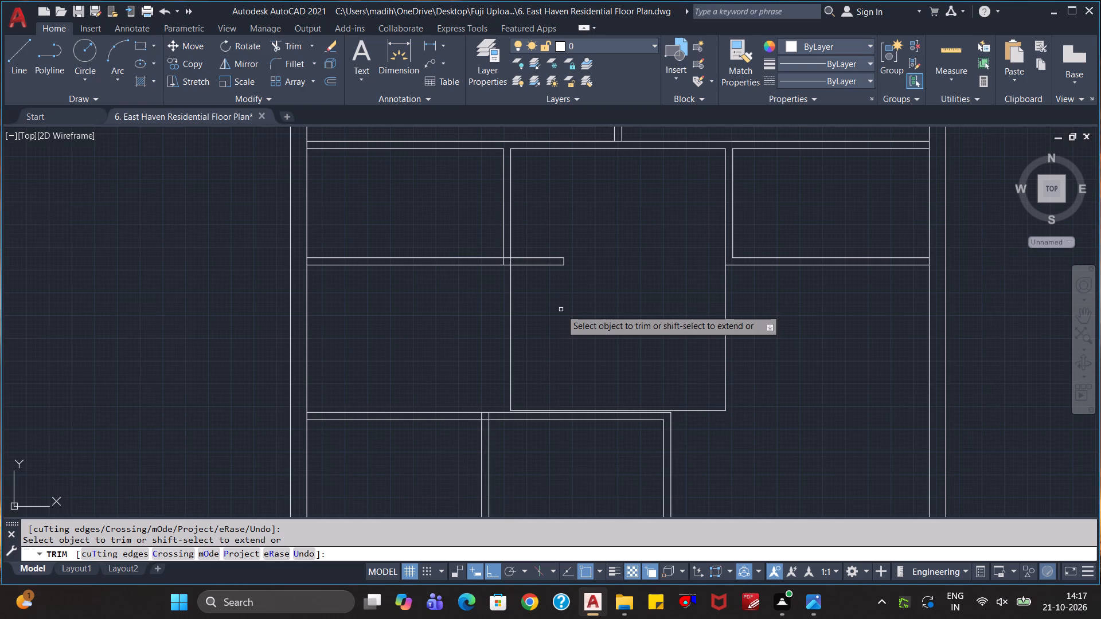
{"action": "scroll", "coordinate": [561, 309], "scroll_direction": "down", "scroll_amount": 2}
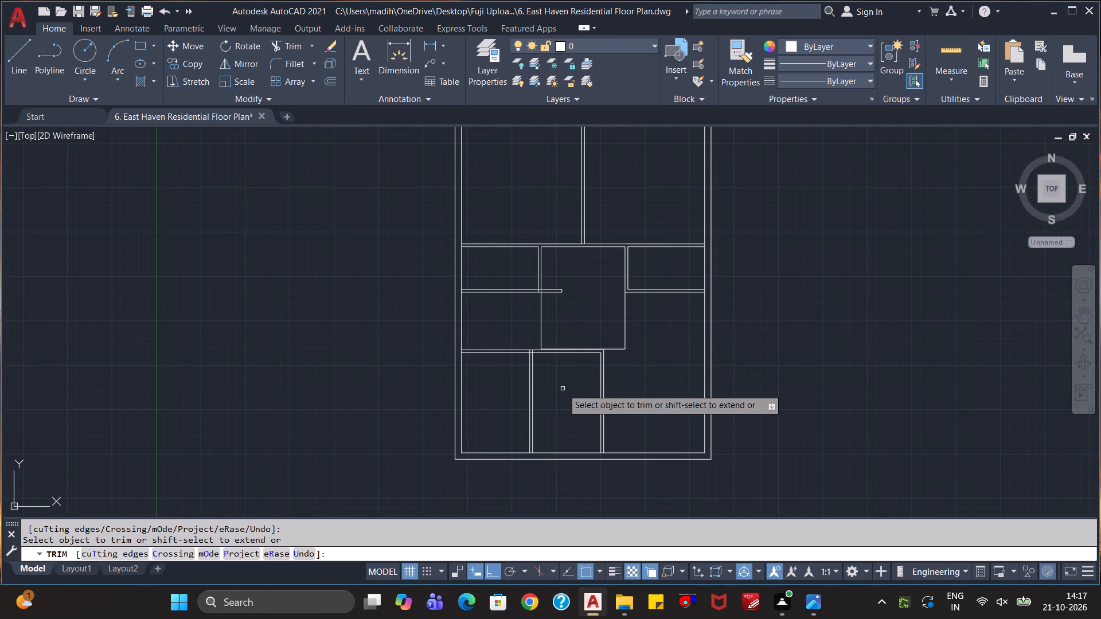
{"action": "scroll", "coordinate": [563, 389], "scroll_direction": "up", "scroll_amount": 2}
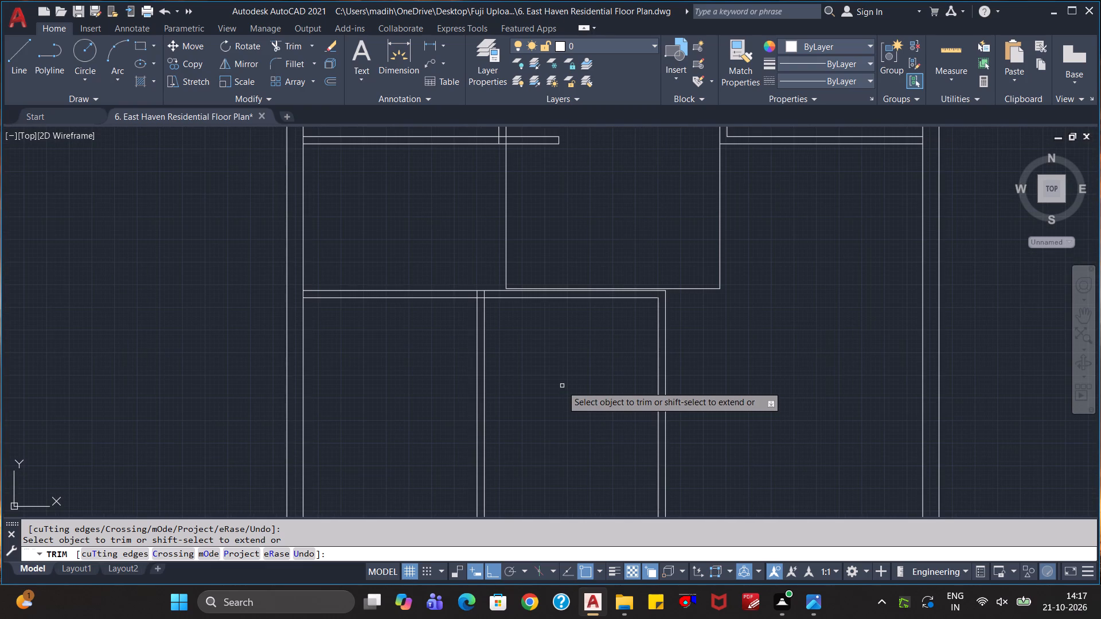
{"action": "scroll", "coordinate": [562, 384], "scroll_direction": "down", "scroll_amount": 2}
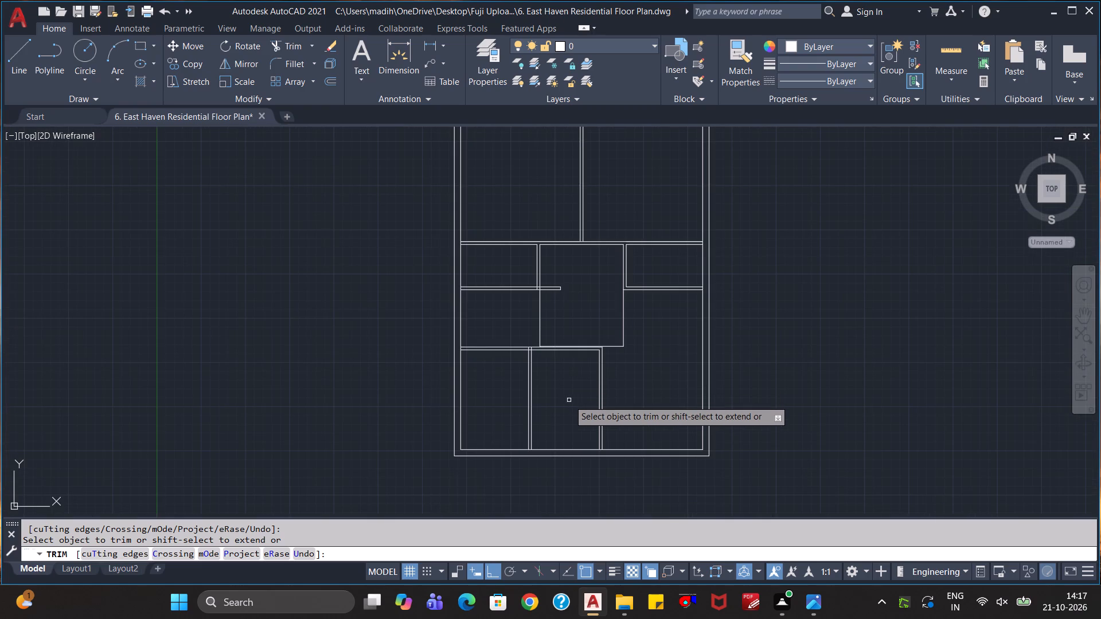
{"action": "scroll", "coordinate": [569, 400], "scroll_direction": "up", "scroll_amount": 2}
{"action": "key", "text": "Escape"}
{"action": "key", "text": "Escape"}
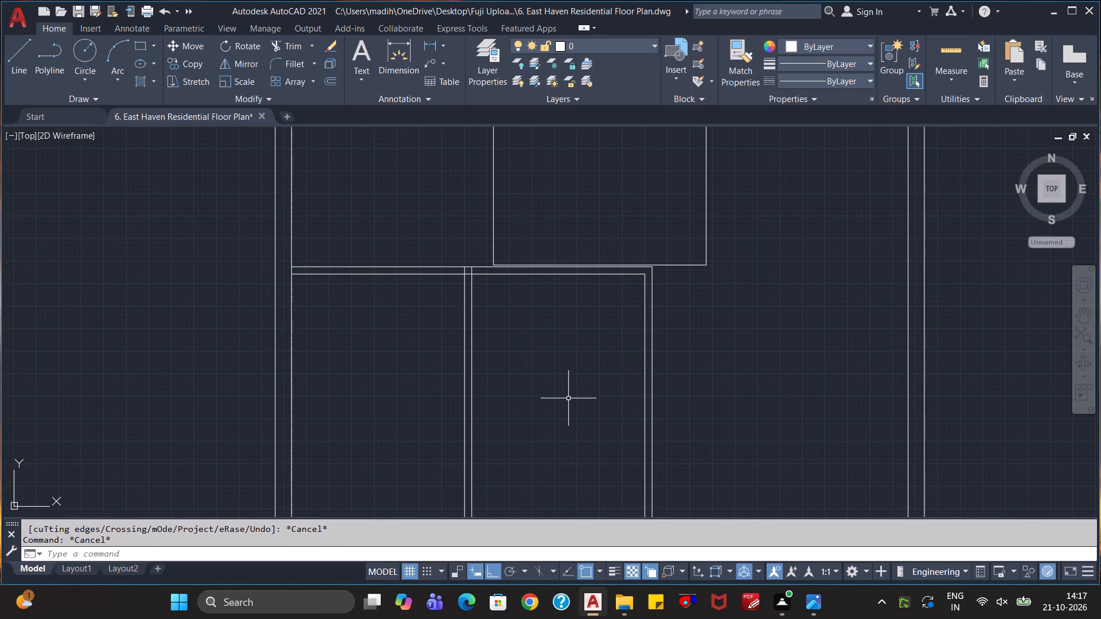
Place two horizontal construction lines across the lower rooms, at about Y 41'-2" below their top wall and 33'-8" above the bottom exterior wall.
{"action": "type", "text": "xl"}
{"action": "key", "text": "Return"}
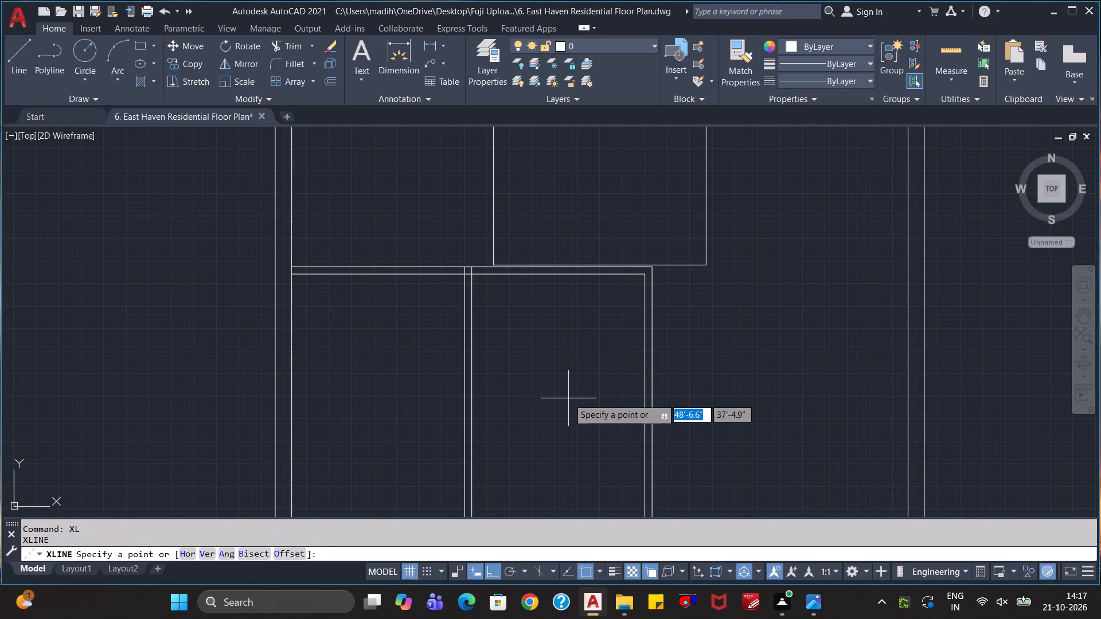
{"action": "key", "text": "h"}
{"action": "key", "text": "Return"}
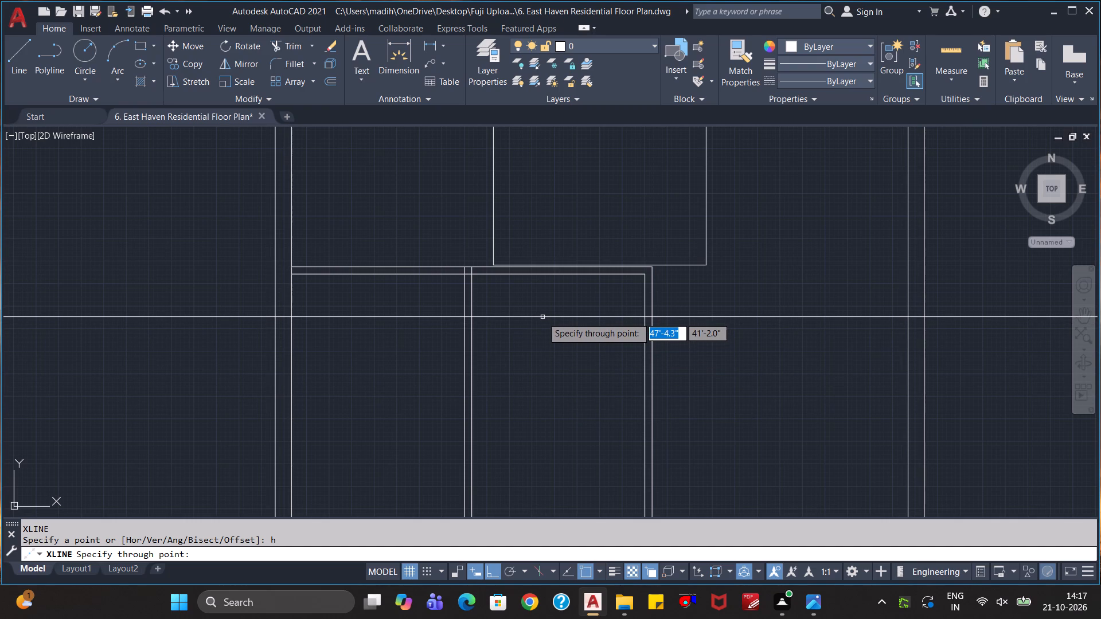
{"action": "left_click", "coordinate": [542, 317]}
{"action": "scroll", "coordinate": [547, 378], "scroll_direction": "down", "scroll_amount": 1}
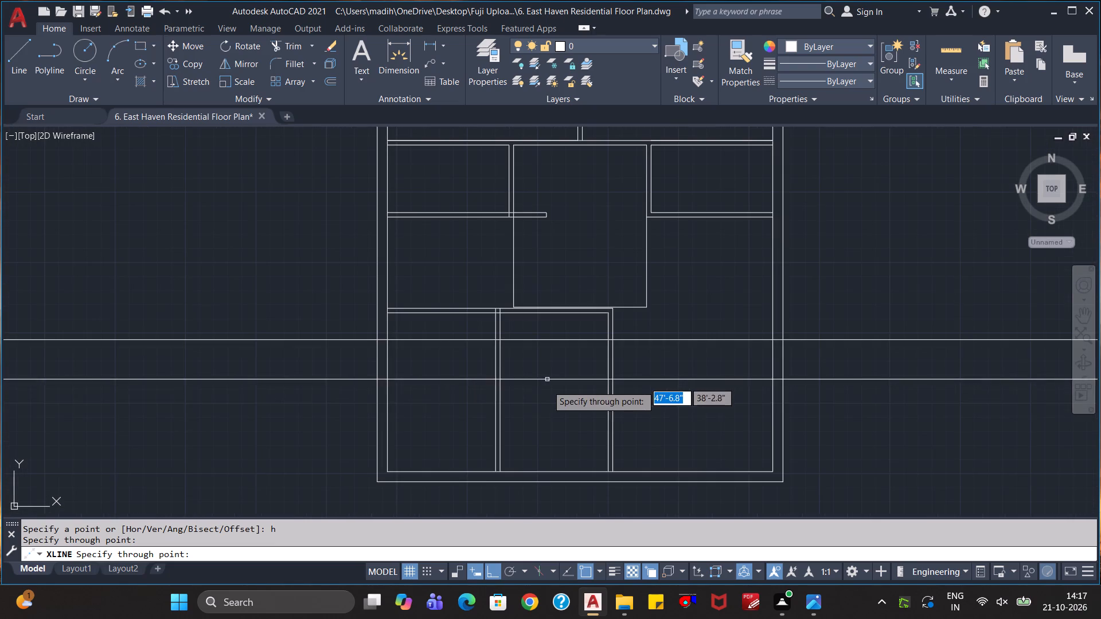
{"action": "middle_click_drag", "start_coordinate": [550, 419], "coordinate": [568, 351]}
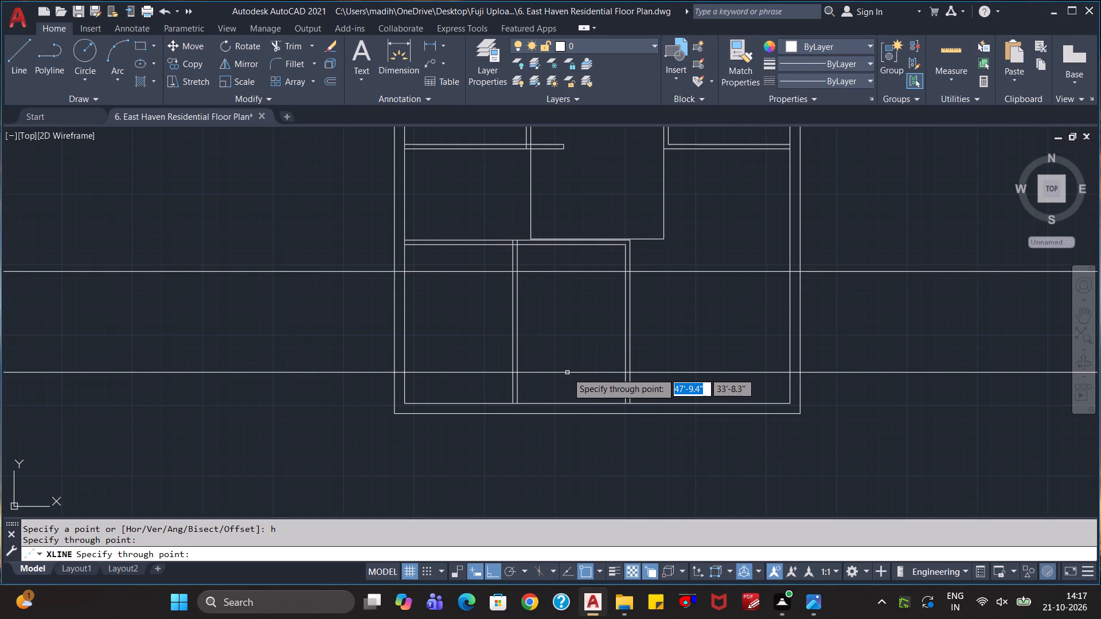
{"action": "left_click", "coordinate": [567, 373]}
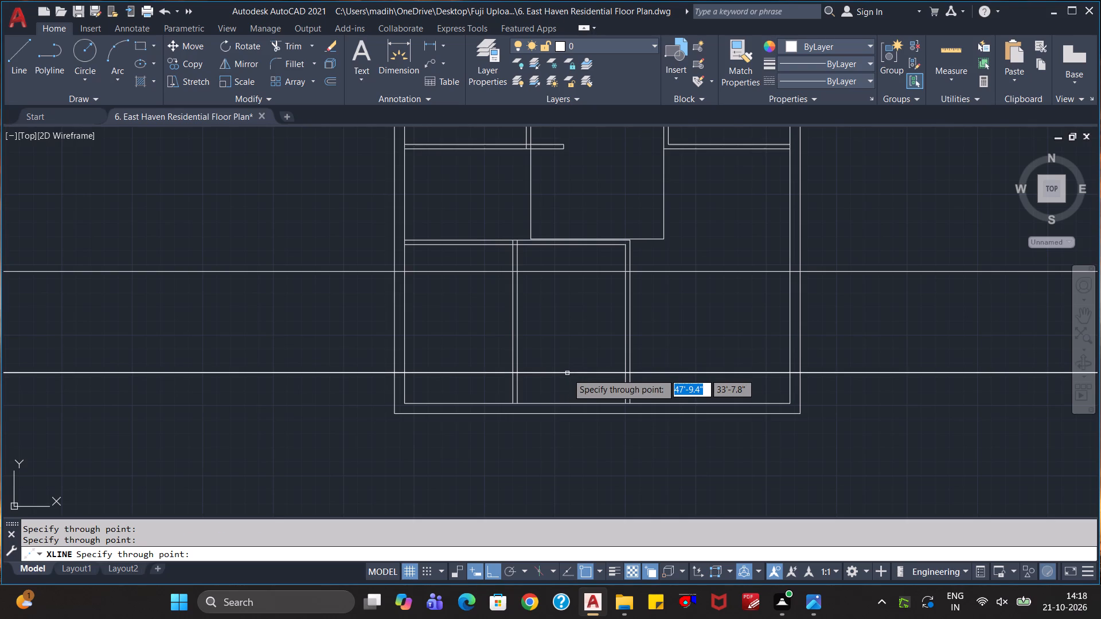
{"action": "key", "text": "Escape"}
Place a vertical construction line through the lower-left room at about X 37'-10", near its outer wall.
{"action": "type", "text": "xl"}
{"action": "key", "text": "Return"}
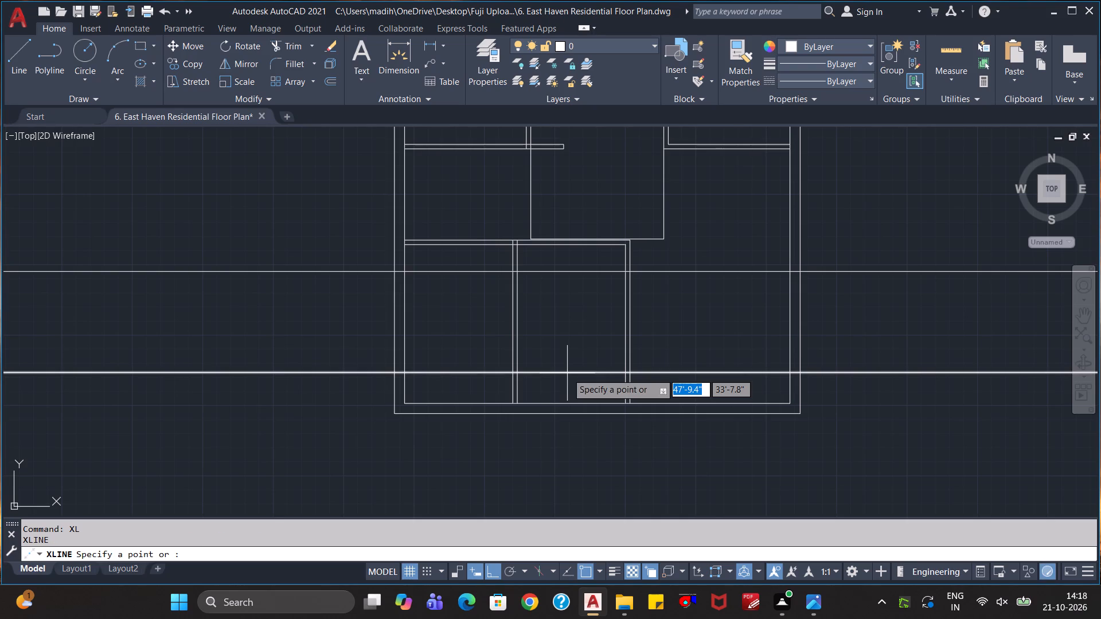
{"action": "key", "text": "v"}
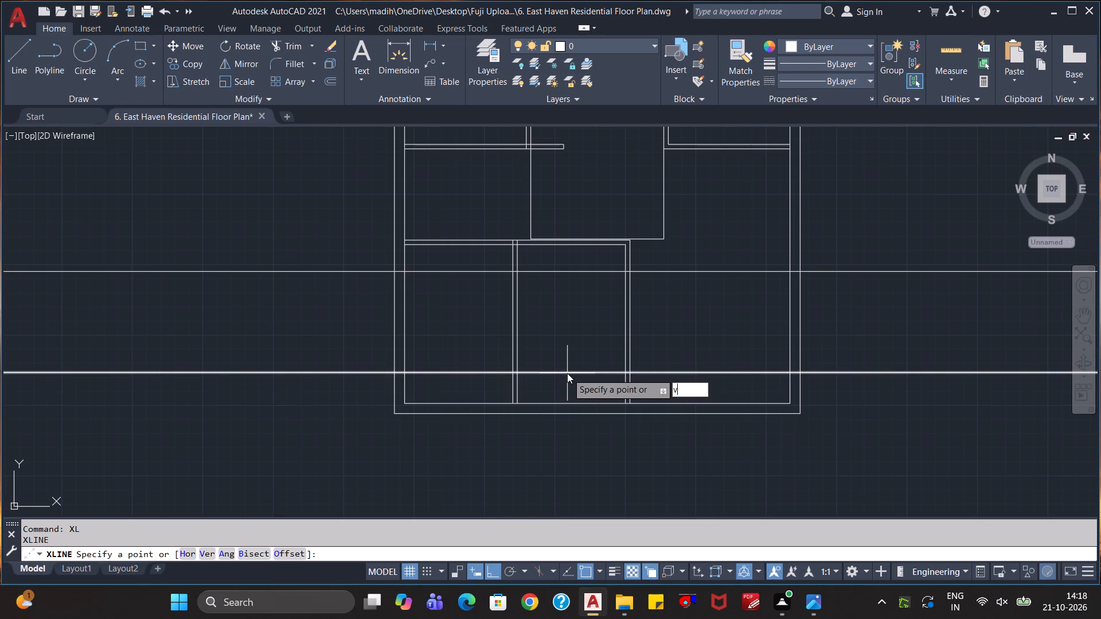
{"action": "key", "text": "Return"}
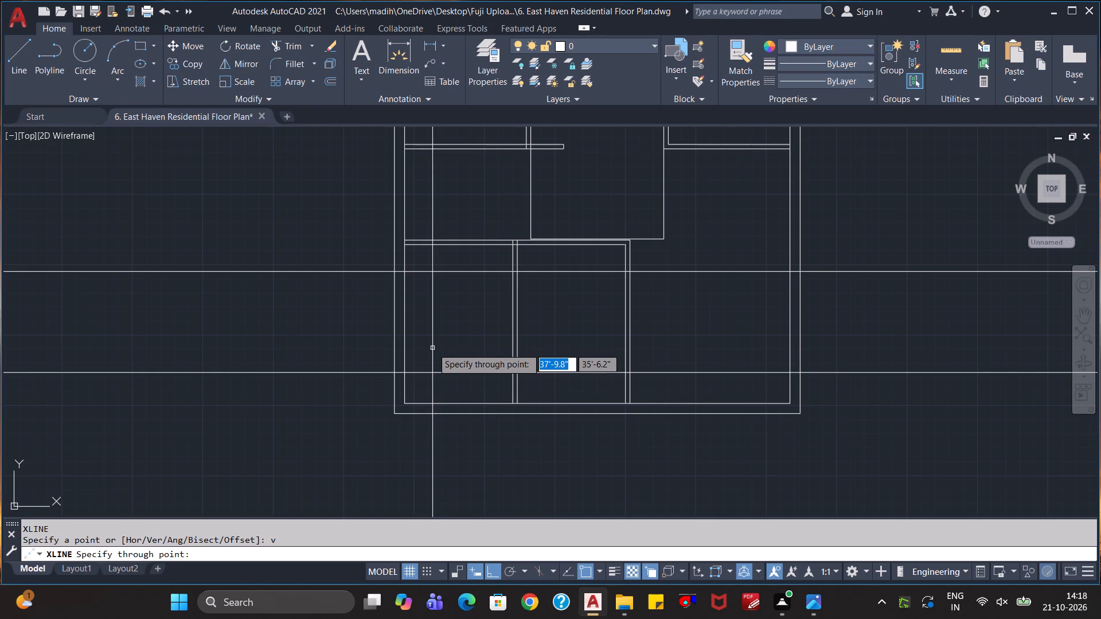
{"action": "left_click", "coordinate": [432, 348]}
{"action": "key", "text": "Escape"}
{"action": "key", "text": "Escape"}
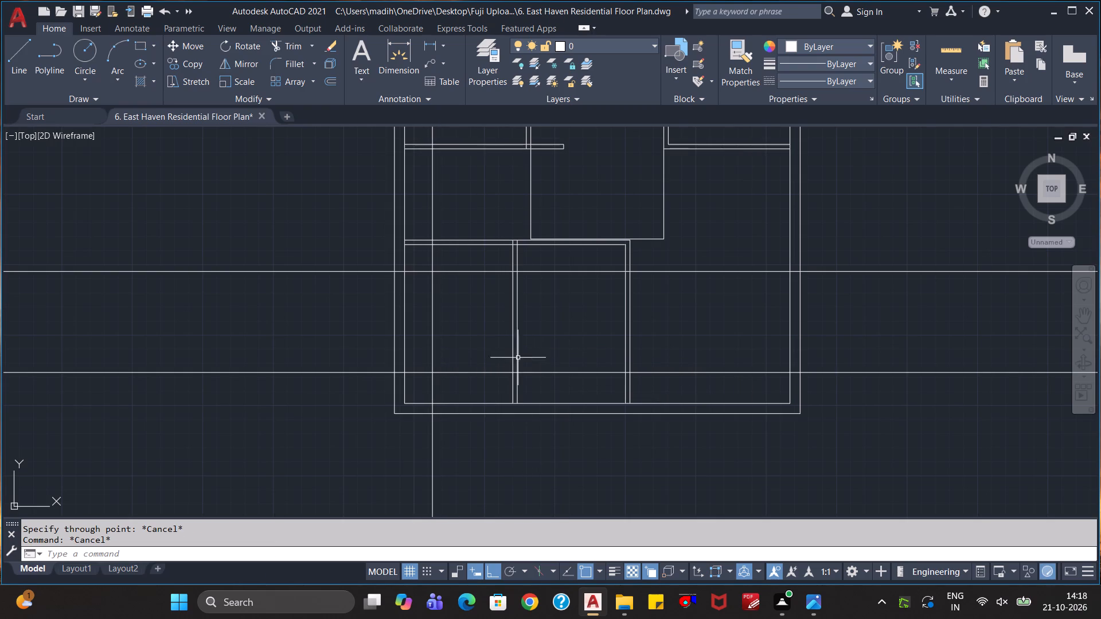
Trim the construction lines' overhanging ends inside the lower-left room, leaving square corners at the vertical line.
{"action": "type", "text": "tr"}
{"action": "key", "text": "Return"}
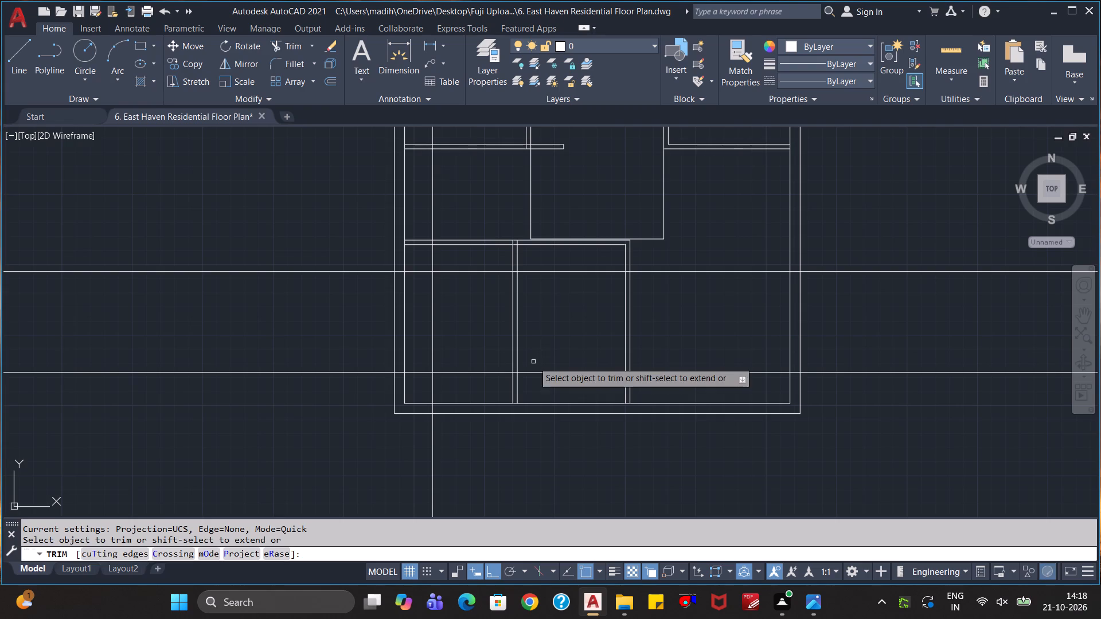
{"action": "left_click_drag", "start_coordinate": [452, 258], "coordinate": [444, 256]}
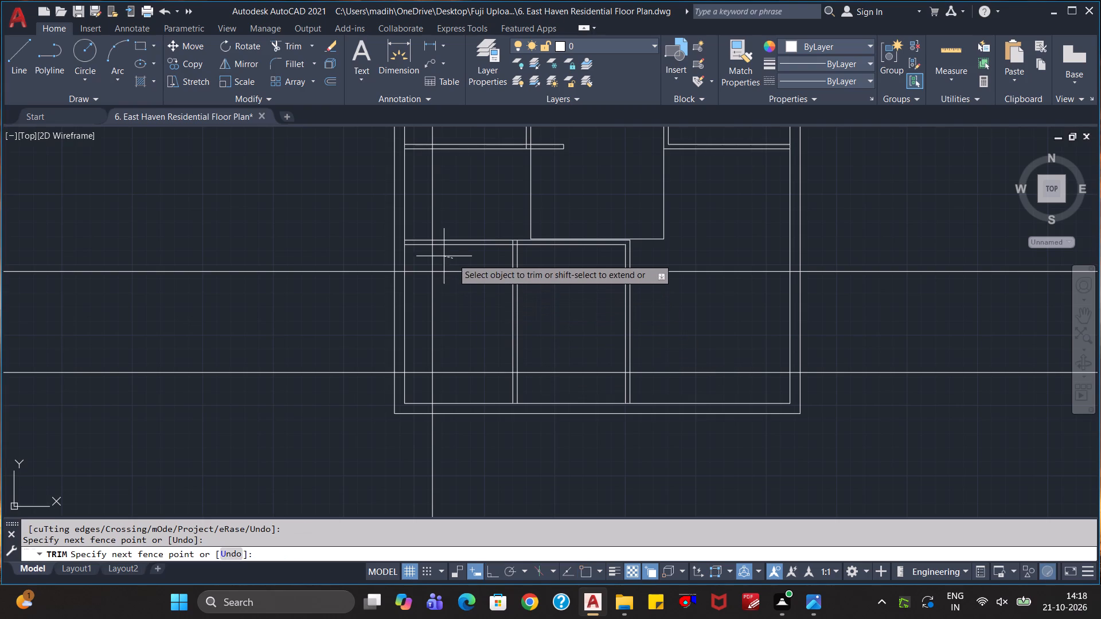
{"action": "left_click_drag", "start_coordinate": [444, 256], "coordinate": [422, 391]}
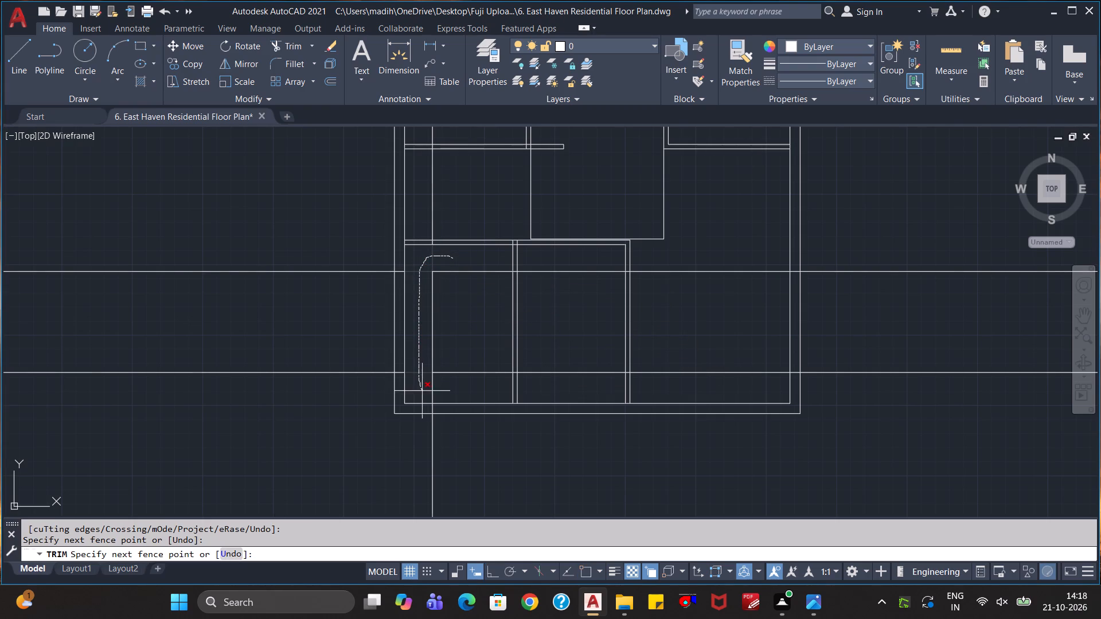
{"action": "left_click_drag", "start_coordinate": [422, 391], "coordinate": [436, 390]}
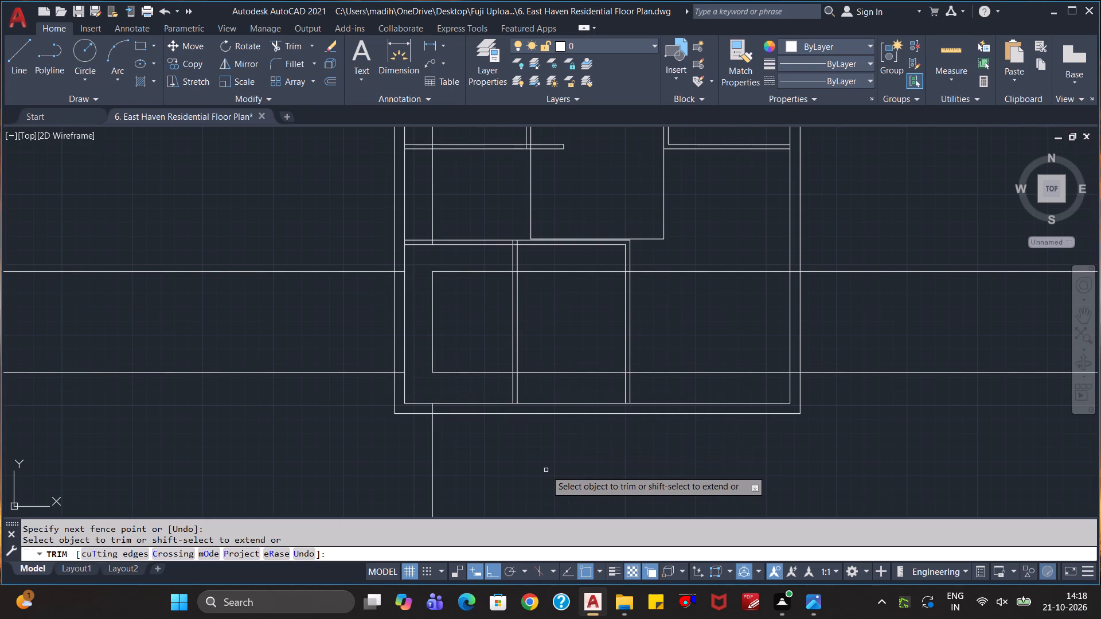
{"action": "key", "text": "Escape"}
{"action": "key", "text": "Escape"}
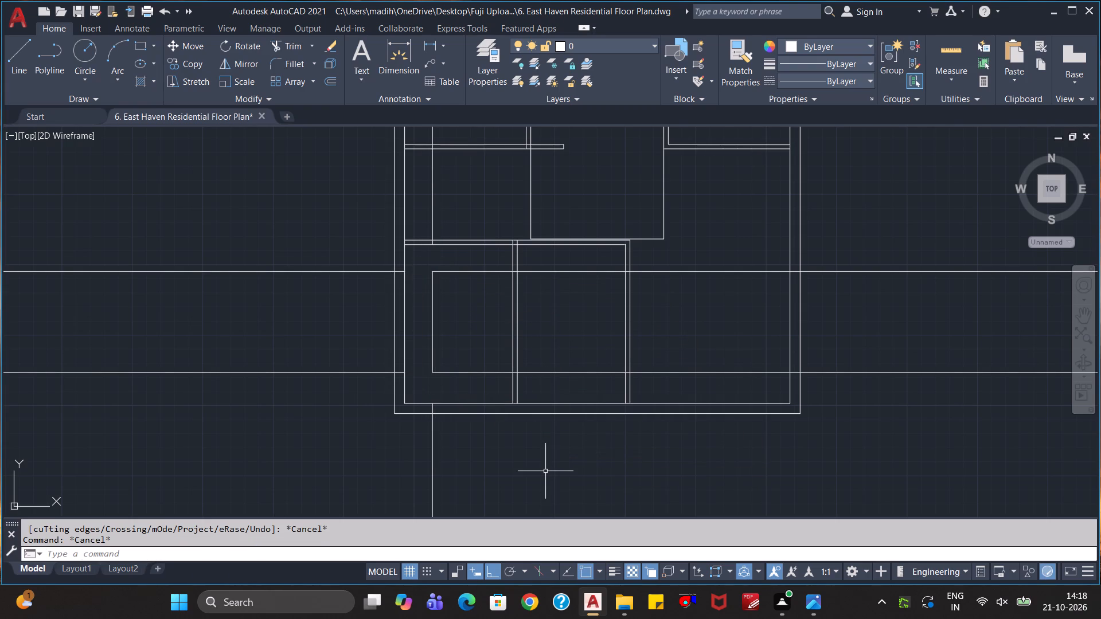
Trim both horizontal construction lines where they cross the partition between the lower-left and middle rooms.
{"action": "scroll", "coordinate": [524, 432], "scroll_direction": "up", "scroll_amount": 2}
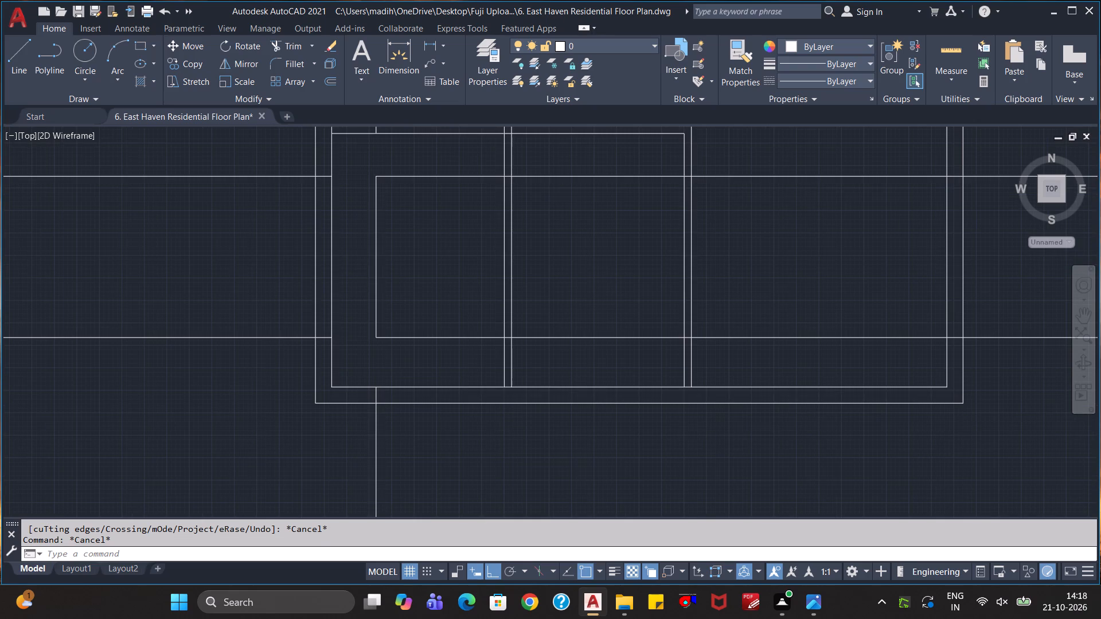
{"action": "type", "text": "tr"}
{"action": "key", "text": "Return"}
{"action": "scroll", "coordinate": [521, 426], "scroll_direction": "down", "scroll_amount": 1}
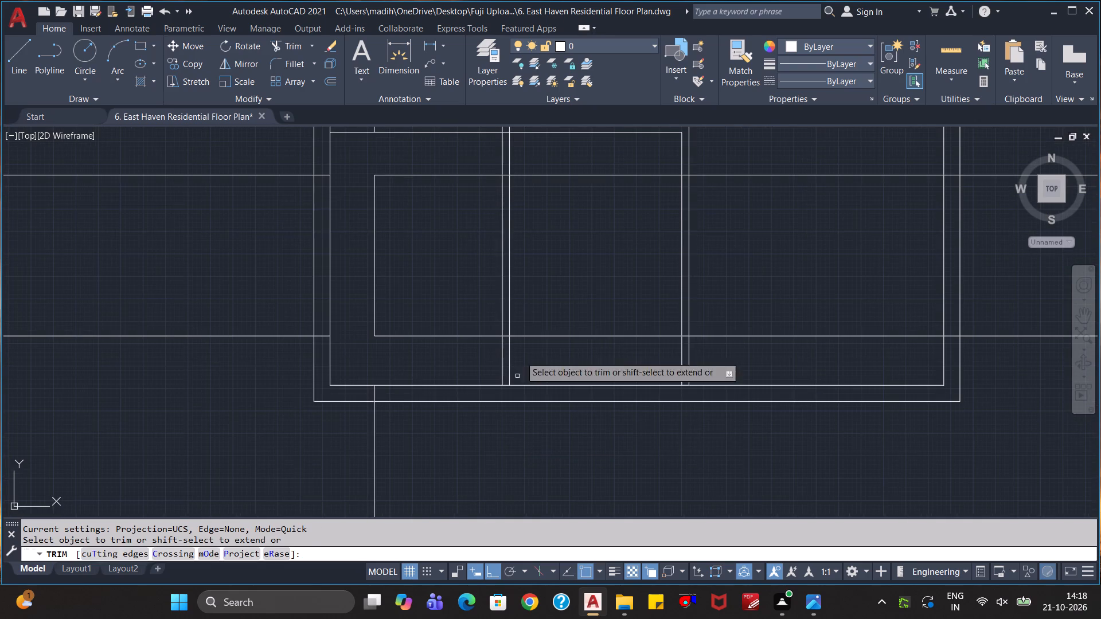
{"action": "middle_click_drag", "start_coordinate": [550, 224], "coordinate": [571, 317]}
{"action": "scroll", "coordinate": [566, 318], "scroll_direction": "up", "scroll_amount": 1}
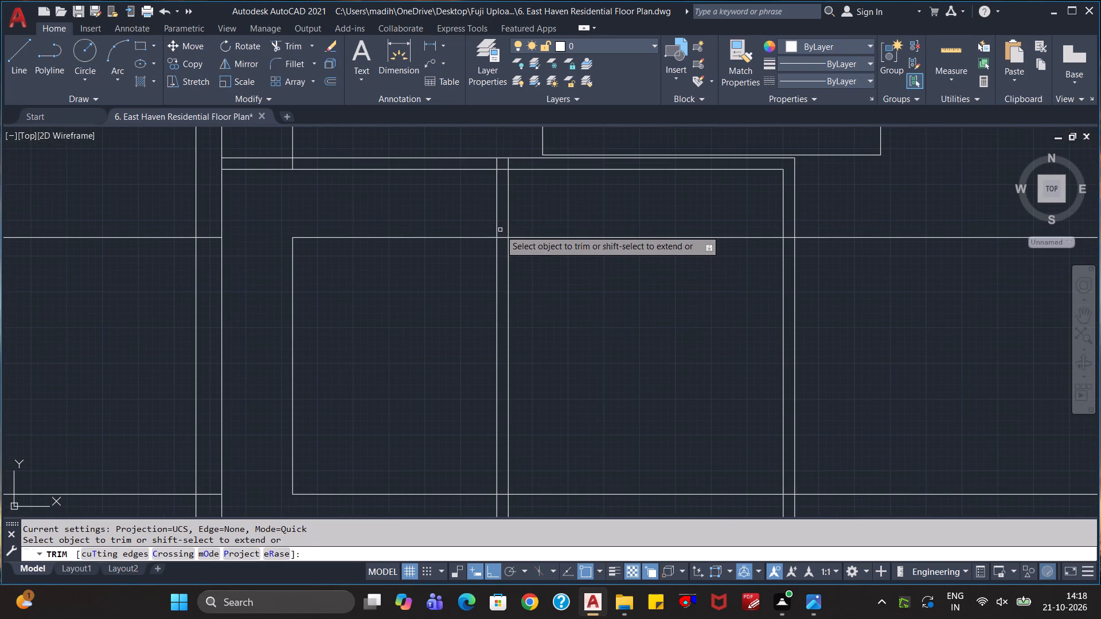
{"action": "left_click", "coordinate": [505, 223]}
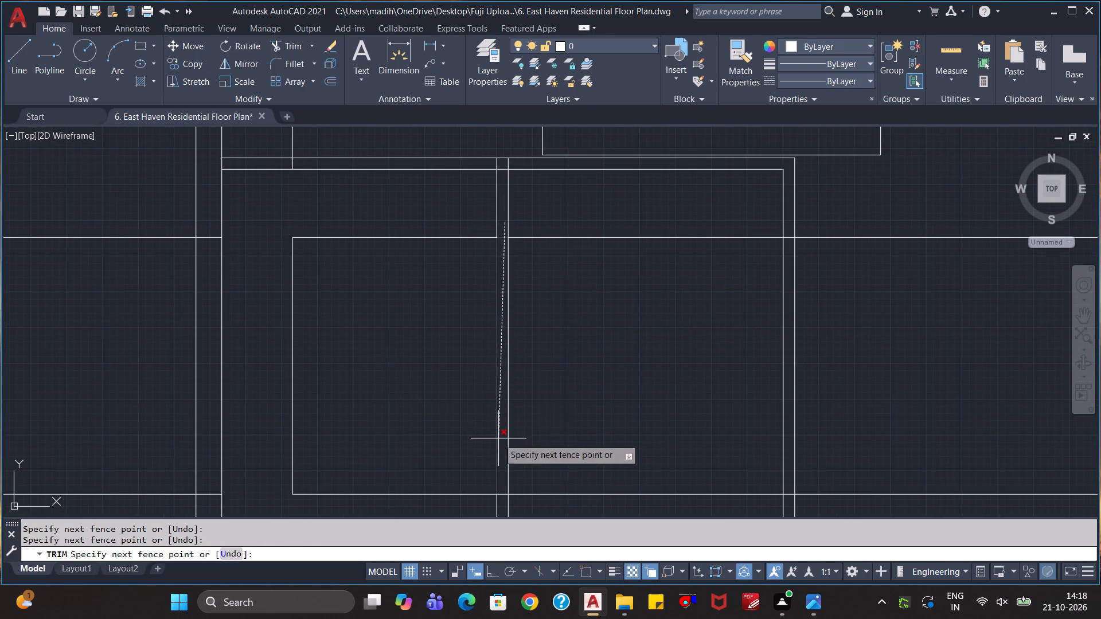
{"action": "left_click", "coordinate": [503, 501]}
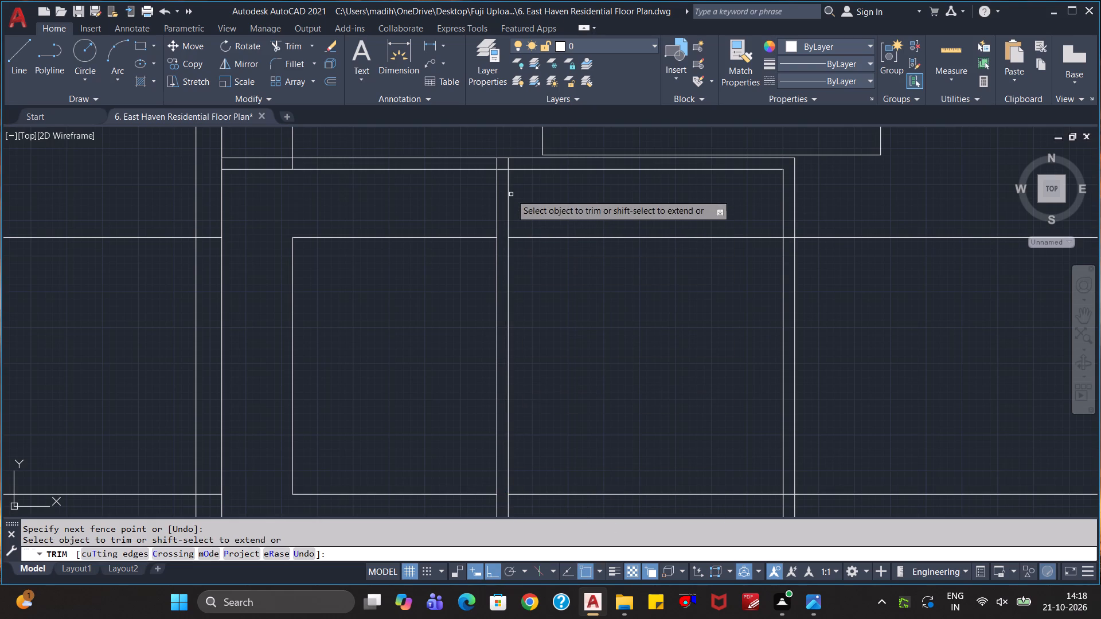
{"action": "scroll", "coordinate": [528, 203], "scroll_direction": "up", "scroll_amount": 1}
{"action": "middle_click_drag", "start_coordinate": [528, 204], "coordinate": [528, 220]}
{"action": "scroll", "coordinate": [528, 220], "scroll_direction": "down", "scroll_amount": 1}
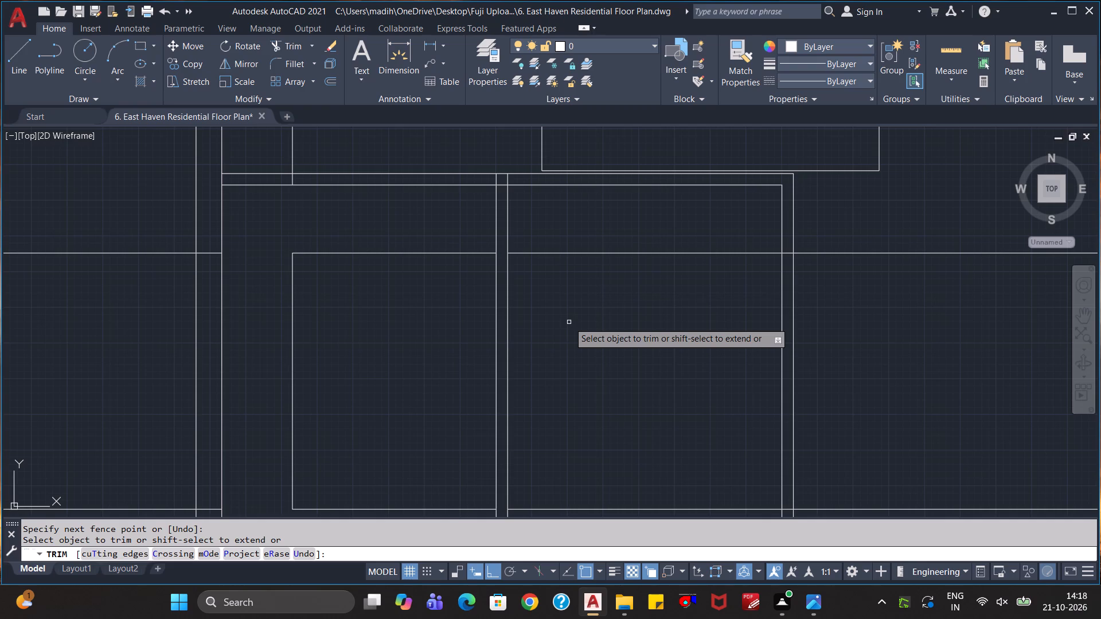
{"action": "key", "text": "Escape"}
{"action": "key", "text": "Escape"}
{"action": "key", "text": "Escape"}
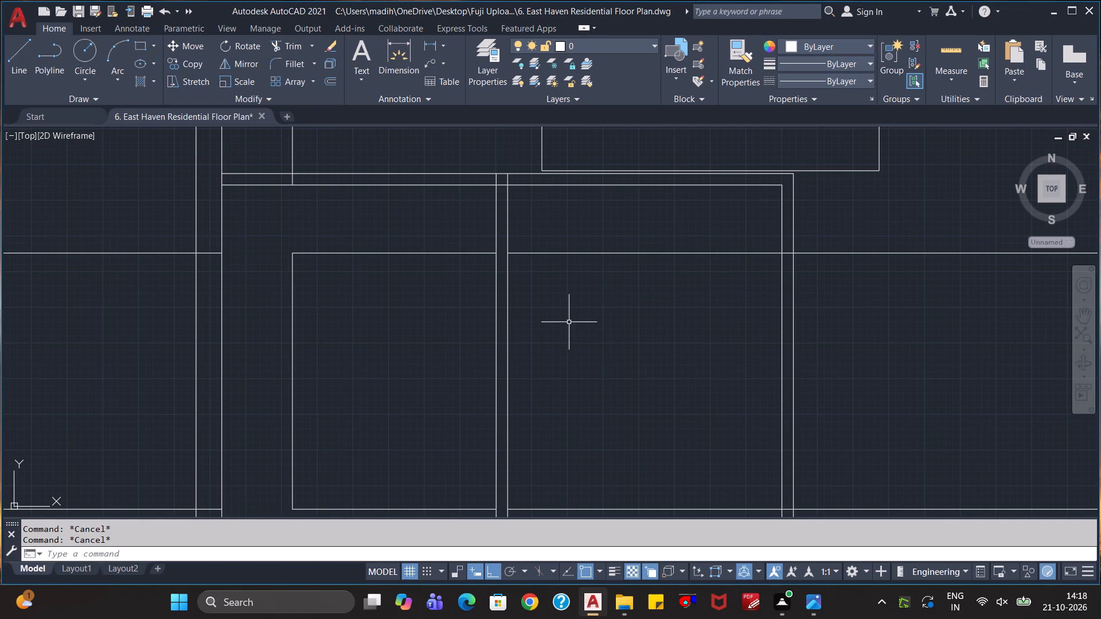
Place two horizontal construction lines across the lower rooms at about Y 40'-8" and 34'-6".
{"action": "type", "text": "xl"}
{"action": "key", "text": "Return"}
{"action": "key", "text": "h"}
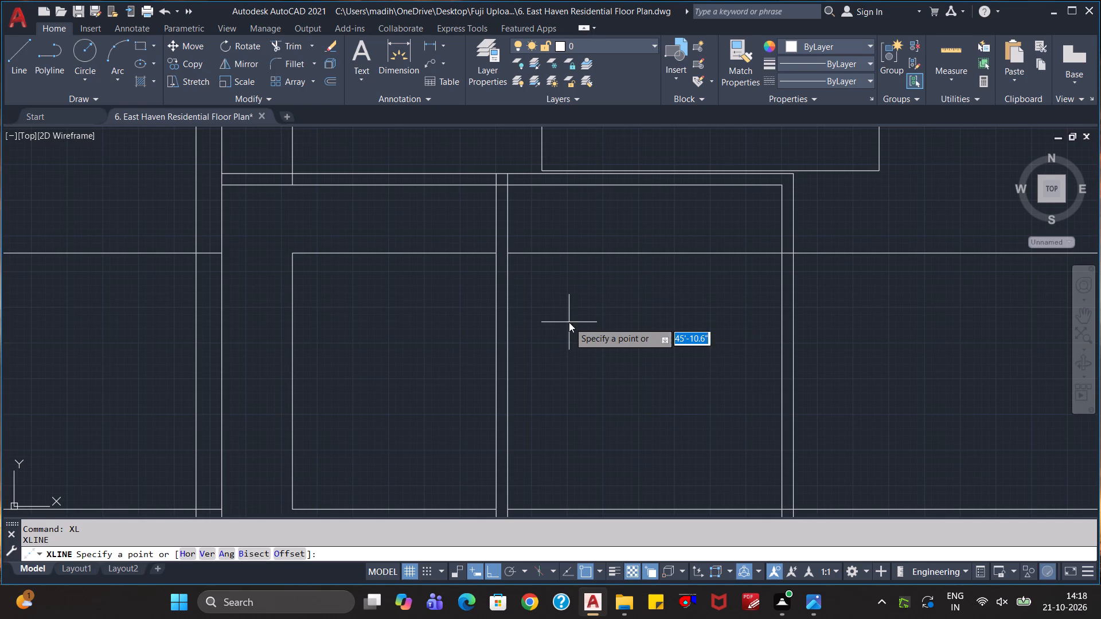
{"action": "key", "text": "Return"}
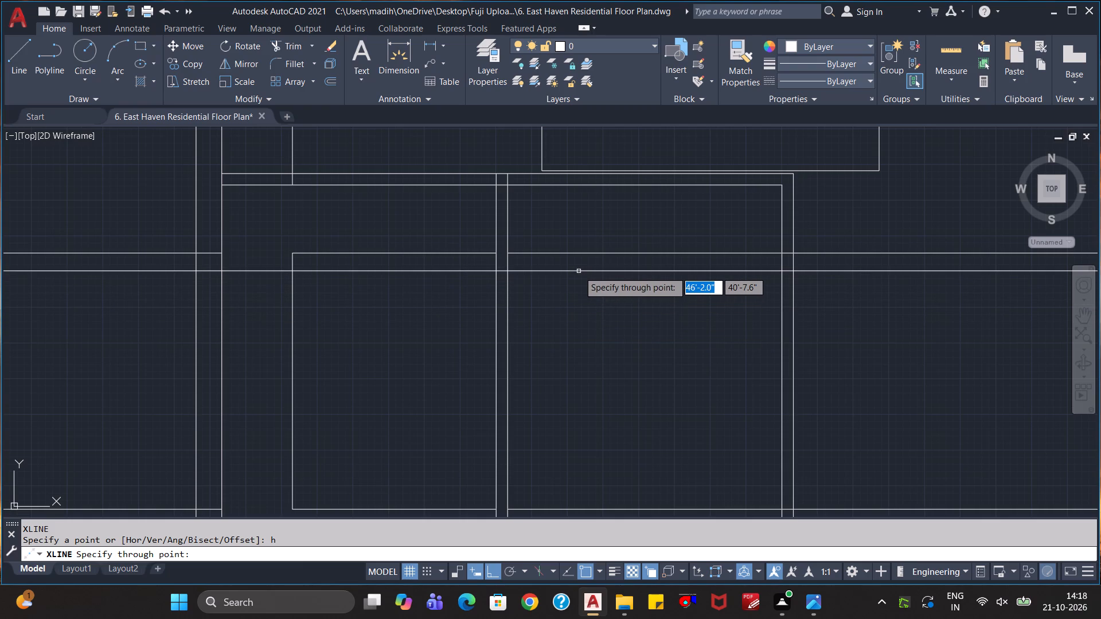
{"action": "left_click", "coordinate": [580, 269]}
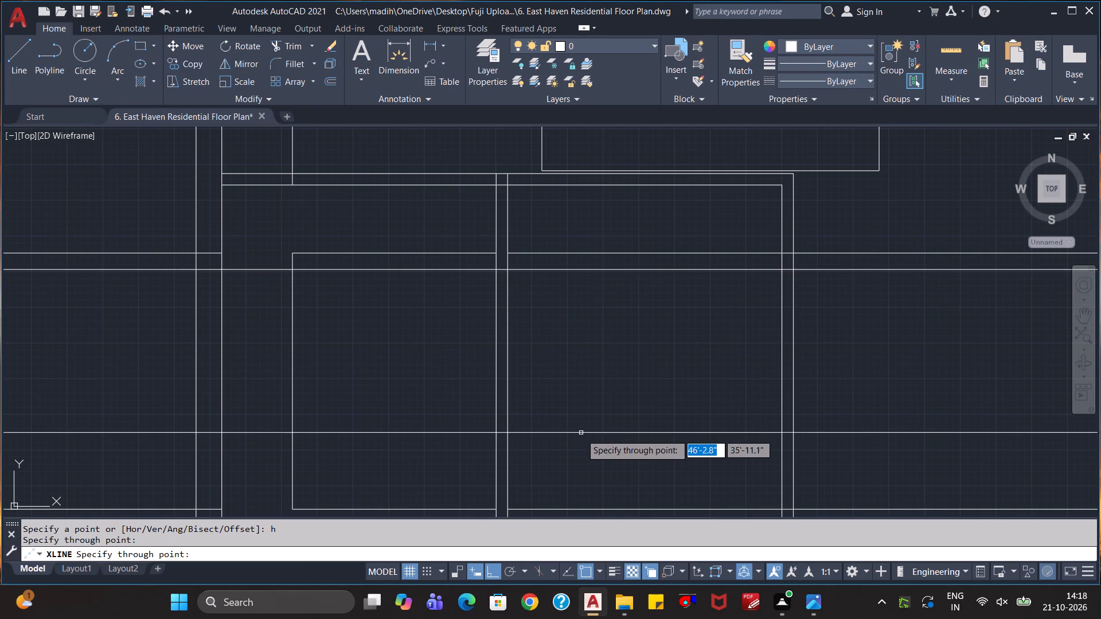
{"action": "left_click", "coordinate": [584, 481]}
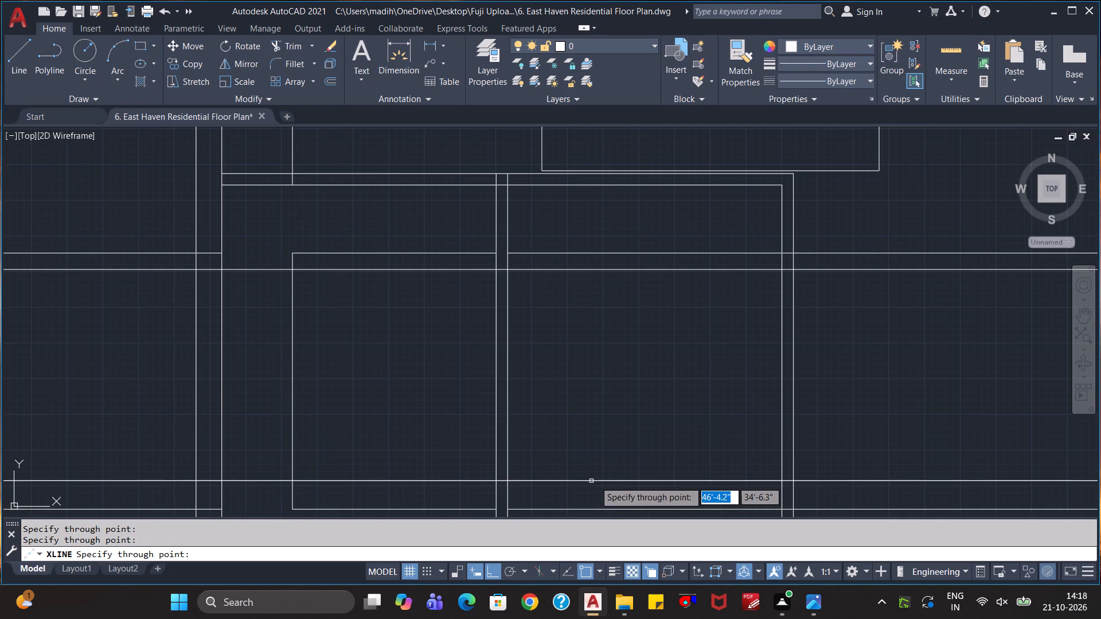
{"action": "key", "text": "Escape"}
{"action": "key", "text": "Escape"}
Trim the partition between the lower-left and middle rooms between the two new construction lines, leaving an opening.
{"action": "type", "text": "tr"}
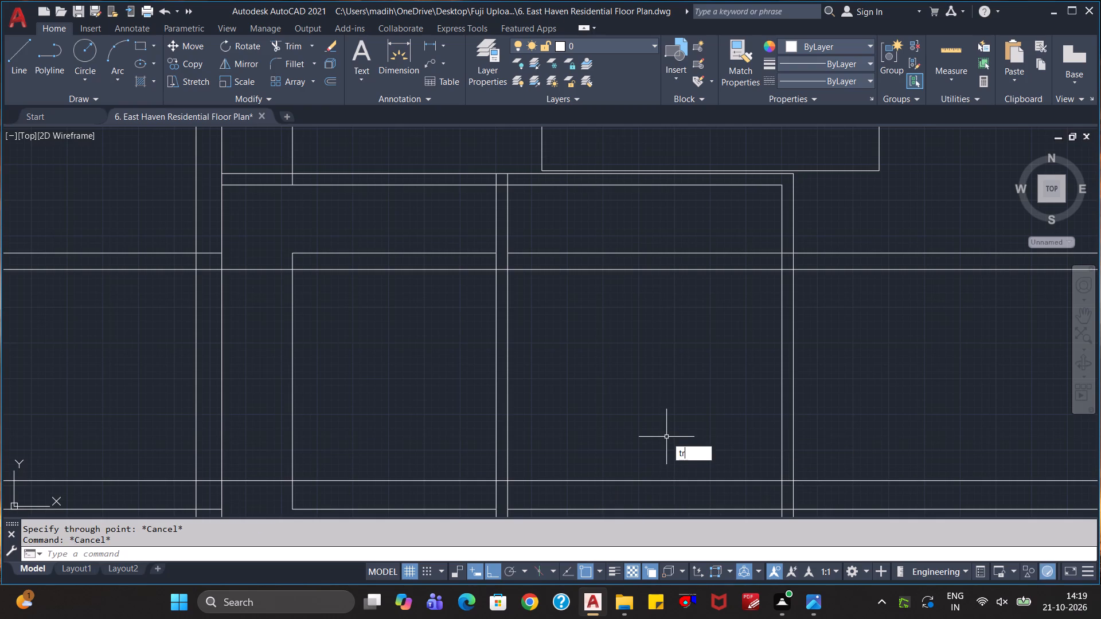
{"action": "key", "text": "Return"}
{"action": "left_click", "coordinate": [639, 402]}
{"action": "left_click", "coordinate": [466, 414]}
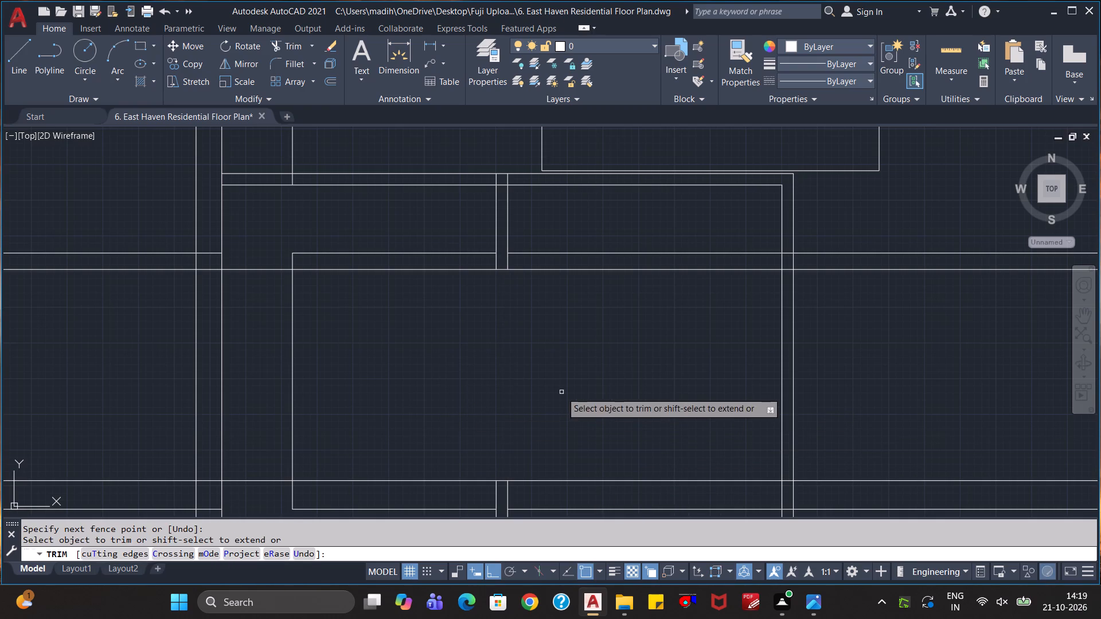
{"action": "key", "text": "Escape"}
{"action": "key", "text": "Escape"}
{"action": "key", "text": "Escape"}
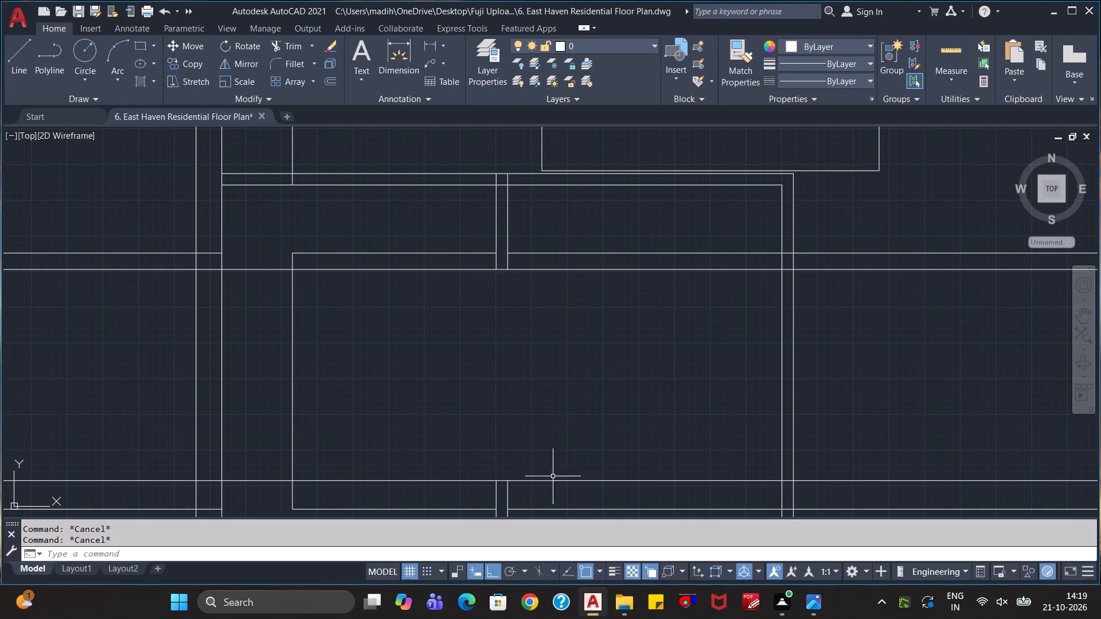
Erase the two lower horizontal construction lines crossing the middle room.
{"action": "left_click", "coordinate": [603, 450]}
{"action": "left_click", "coordinate": [596, 514]}
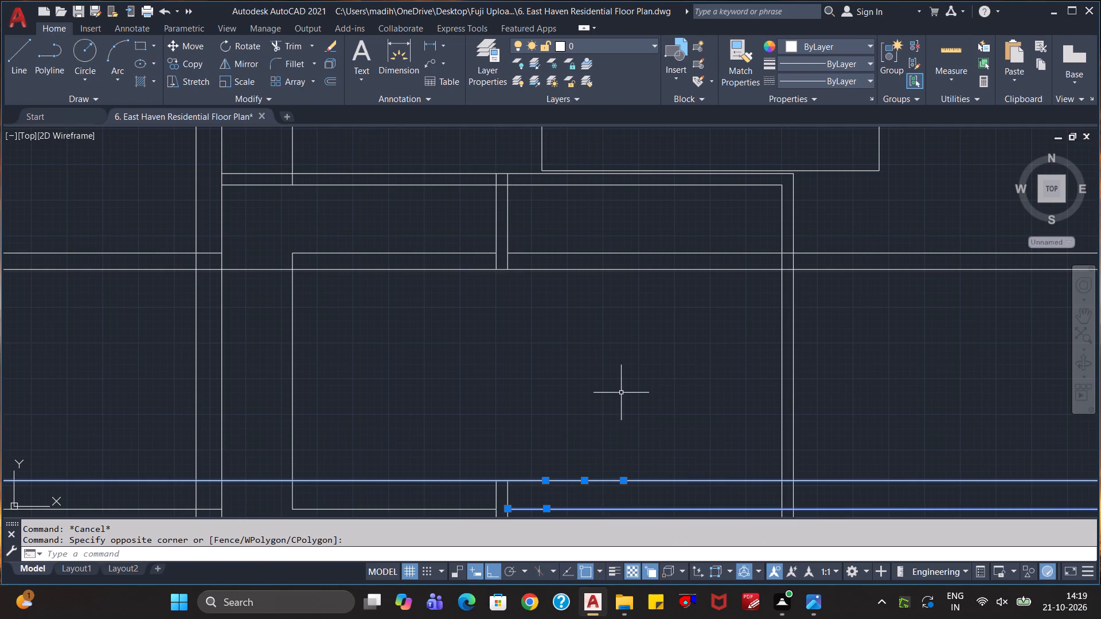
{"action": "key", "text": "Delete"}
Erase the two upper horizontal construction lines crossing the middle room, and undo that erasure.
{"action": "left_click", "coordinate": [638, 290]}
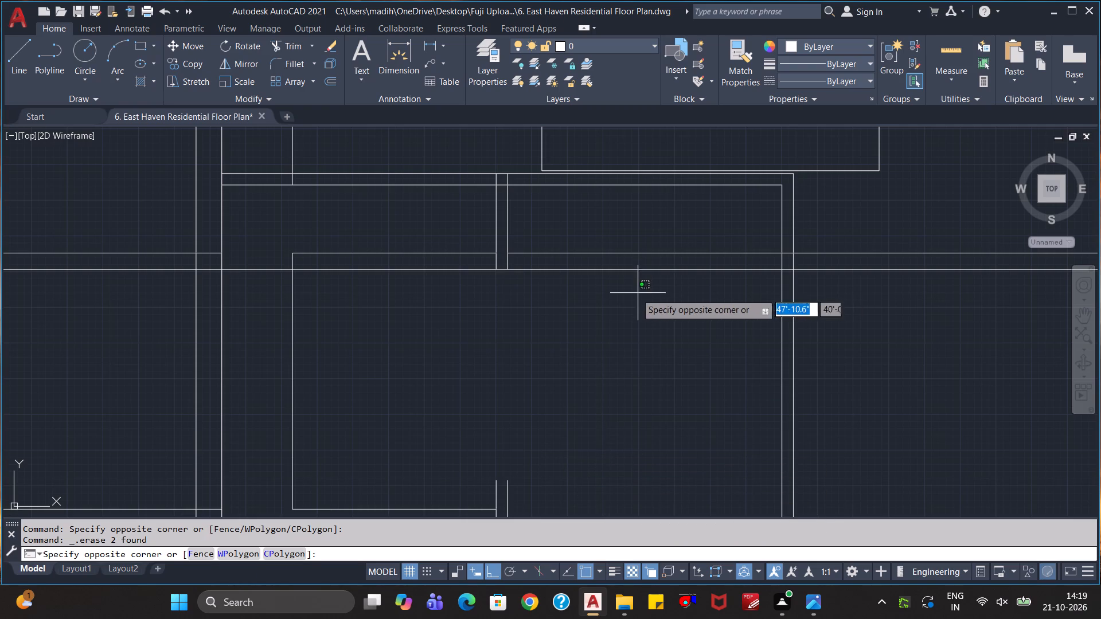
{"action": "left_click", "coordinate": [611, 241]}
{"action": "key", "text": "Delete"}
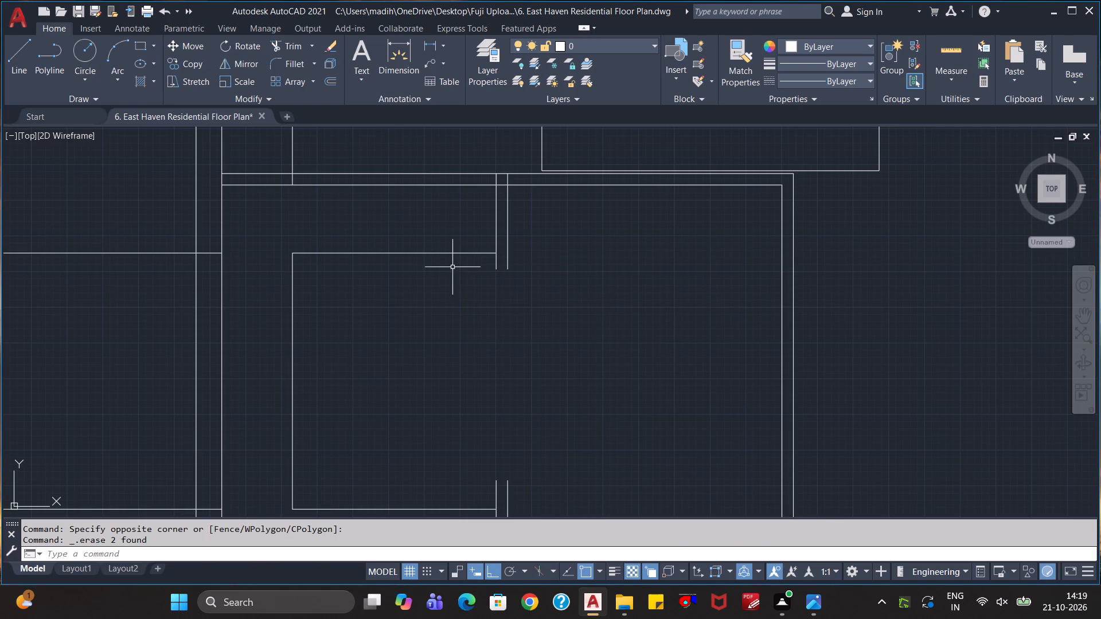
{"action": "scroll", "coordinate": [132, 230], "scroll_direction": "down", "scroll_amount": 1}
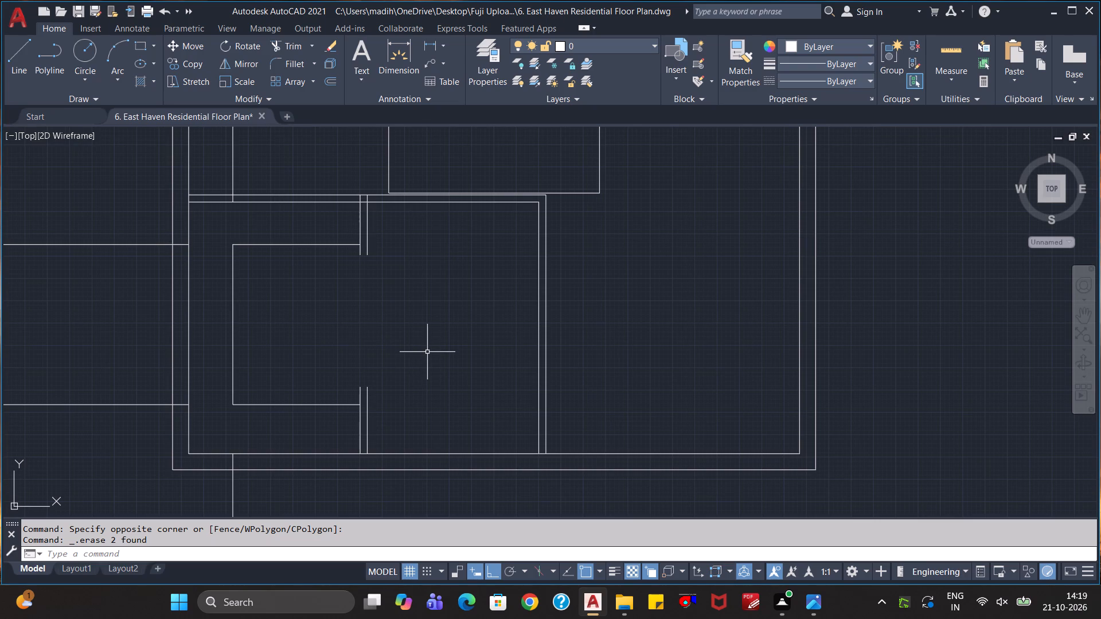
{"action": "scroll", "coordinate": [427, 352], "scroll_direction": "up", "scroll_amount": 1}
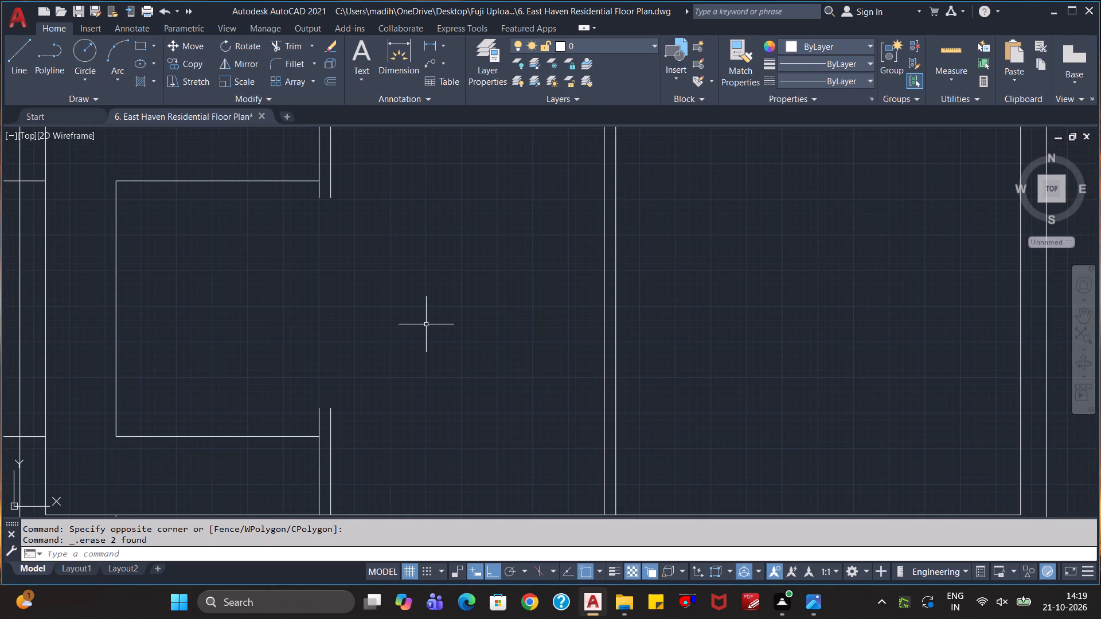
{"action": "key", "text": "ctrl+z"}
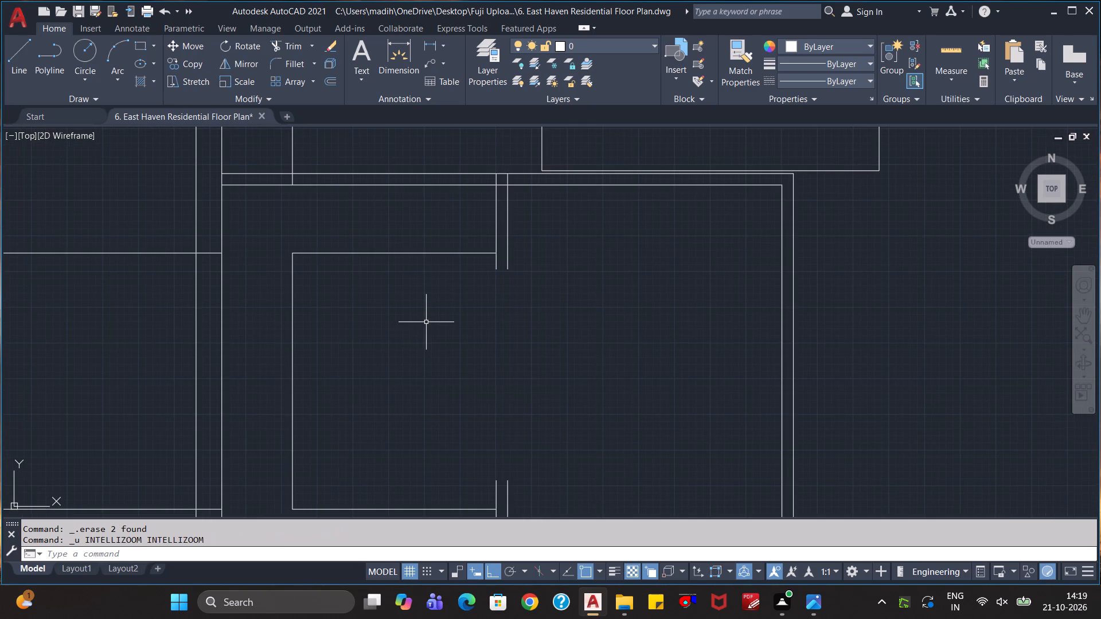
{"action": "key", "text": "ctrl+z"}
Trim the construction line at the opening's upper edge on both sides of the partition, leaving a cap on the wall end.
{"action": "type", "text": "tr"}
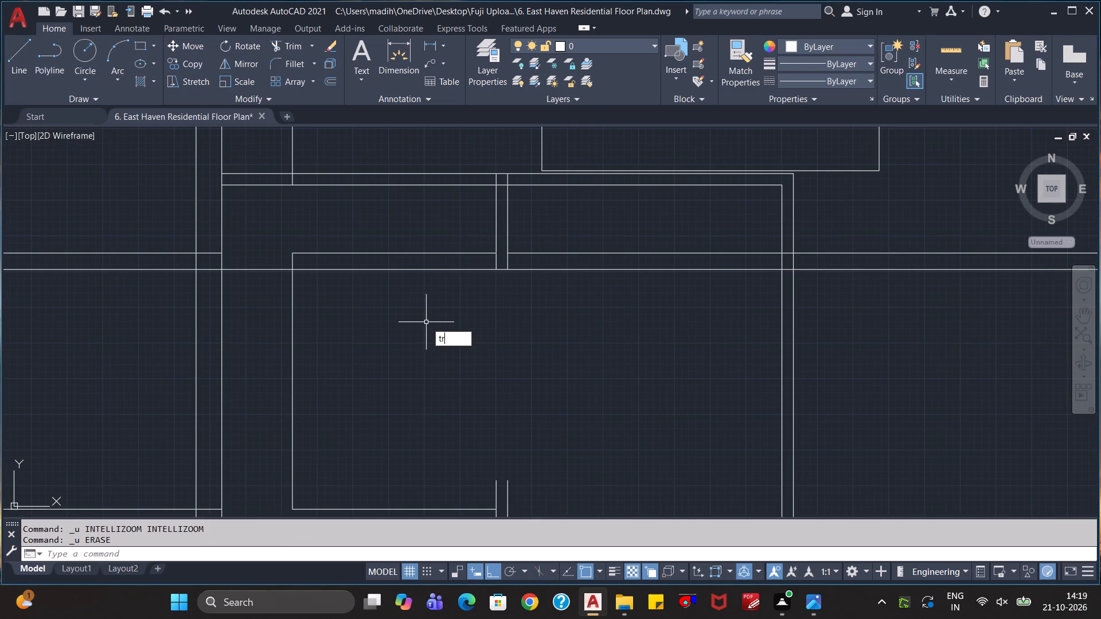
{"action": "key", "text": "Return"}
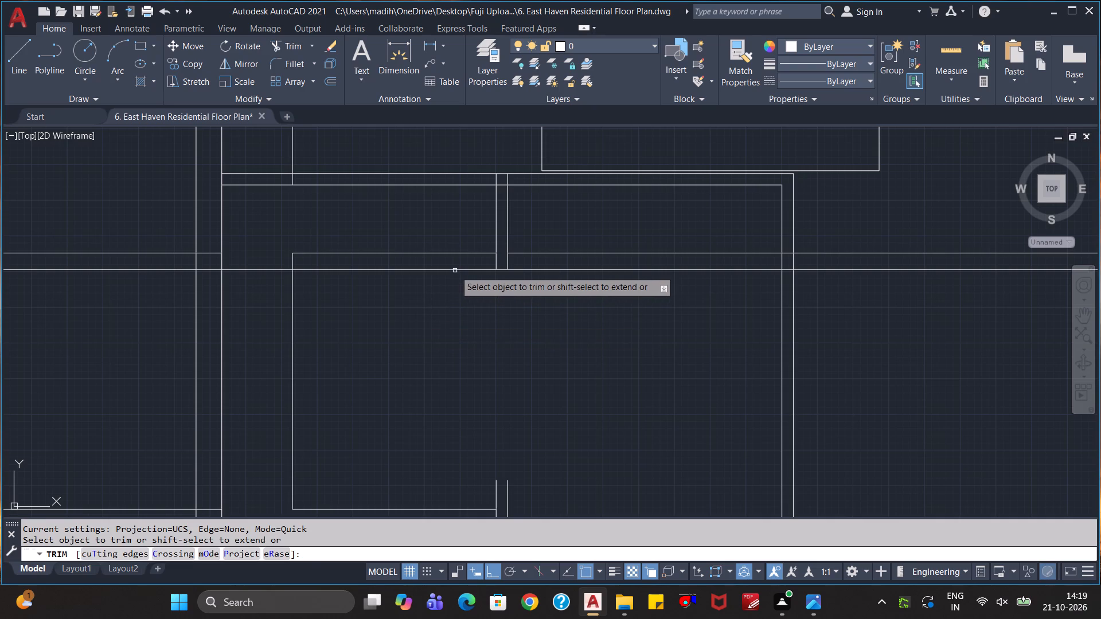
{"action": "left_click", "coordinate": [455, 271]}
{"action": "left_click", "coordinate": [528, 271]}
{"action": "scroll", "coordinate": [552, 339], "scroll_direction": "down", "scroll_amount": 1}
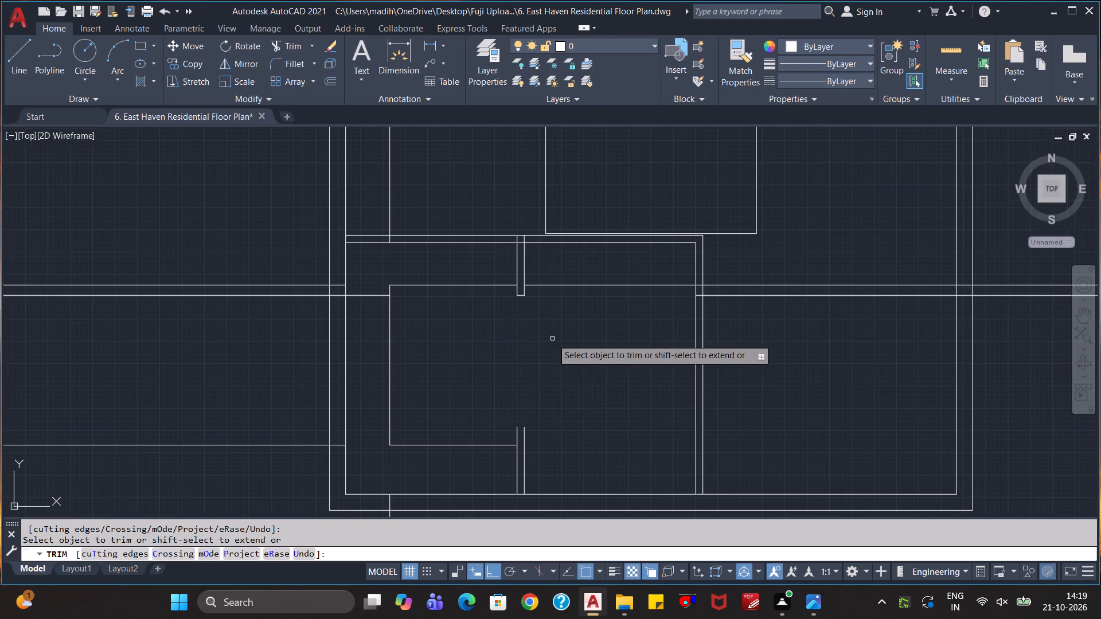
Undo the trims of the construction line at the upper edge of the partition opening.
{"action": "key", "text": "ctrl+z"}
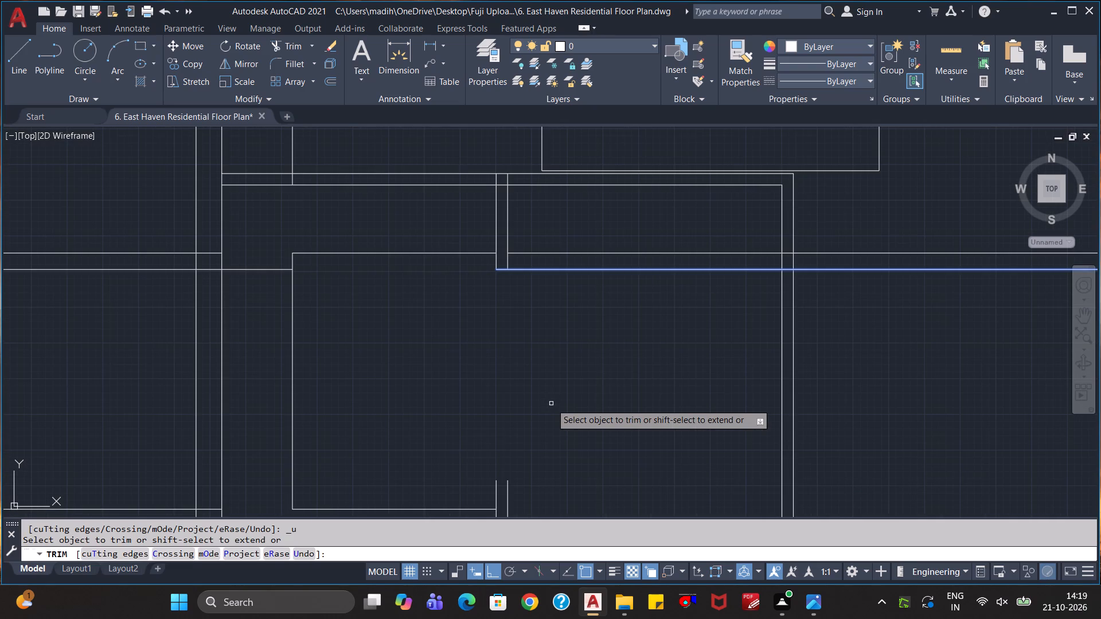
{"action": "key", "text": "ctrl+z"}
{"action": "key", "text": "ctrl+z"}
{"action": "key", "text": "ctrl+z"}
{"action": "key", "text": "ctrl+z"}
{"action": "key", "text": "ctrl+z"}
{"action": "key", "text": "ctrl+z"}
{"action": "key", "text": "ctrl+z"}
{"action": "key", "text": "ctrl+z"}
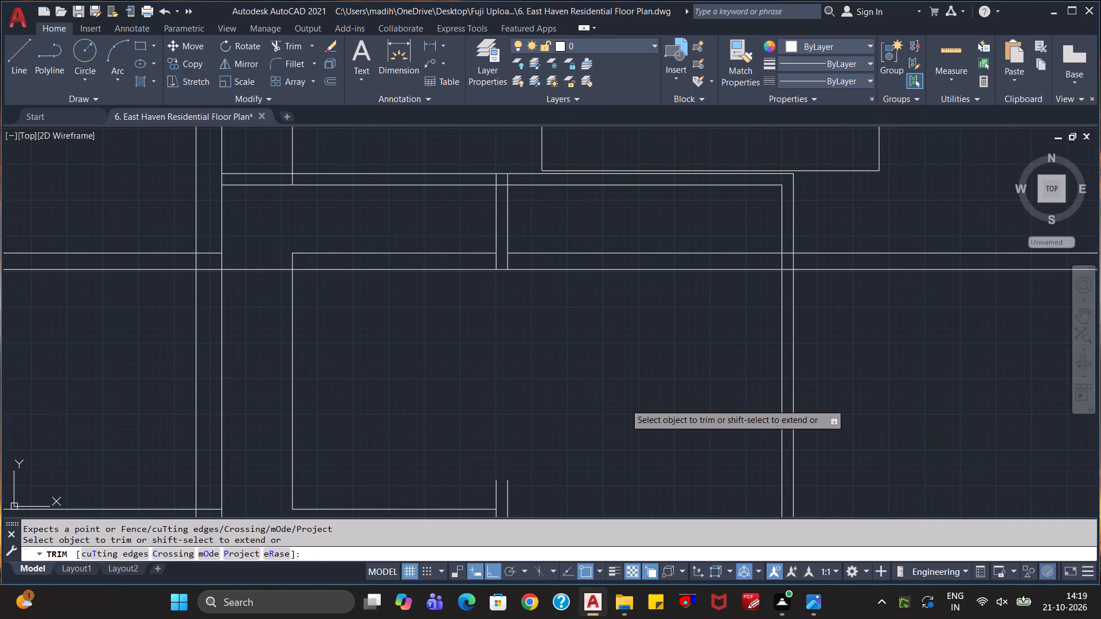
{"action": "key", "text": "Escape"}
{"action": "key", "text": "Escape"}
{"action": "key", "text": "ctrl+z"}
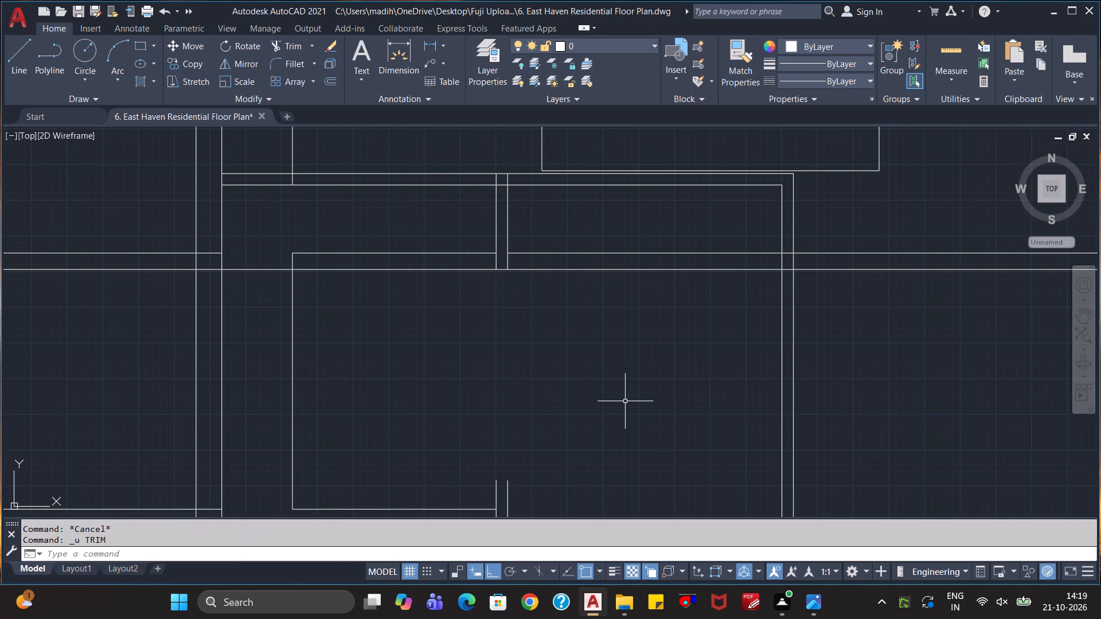
Undo the erasure of the two lower horizontal construction lines crossing the middle room.
{"action": "key", "text": "ctrl+z"}
Trim the two lower horizontal construction lines between the short partition and the next vertical wall to its right.
{"action": "type", "text": "tr"}
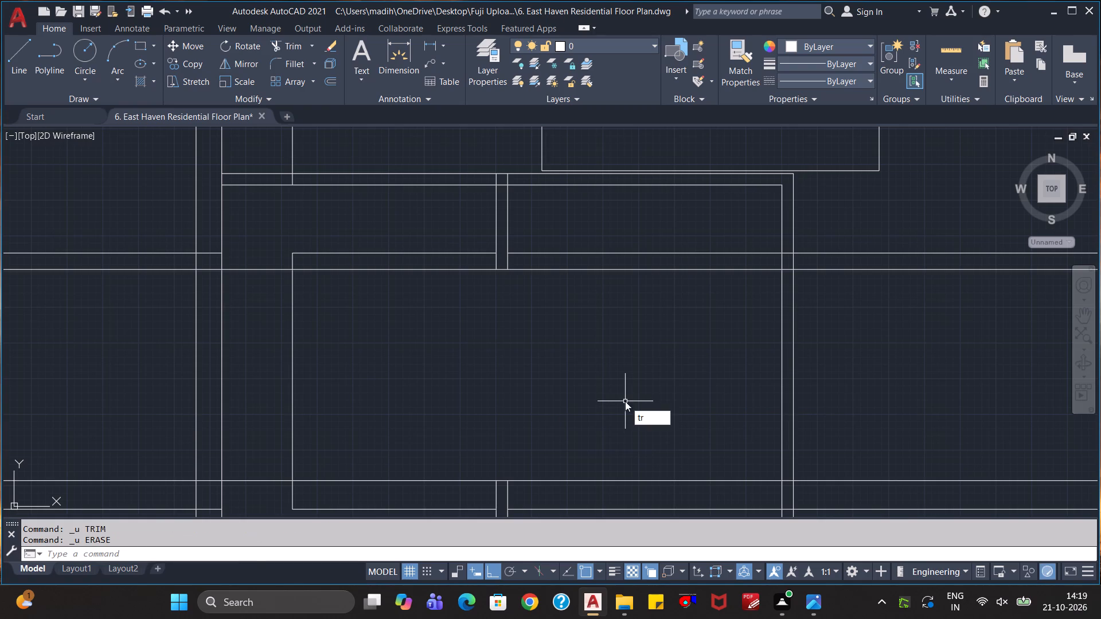
{"action": "key", "text": "Return"}
{"action": "middle_click_drag", "start_coordinate": [624, 394], "coordinate": [611, 332]}
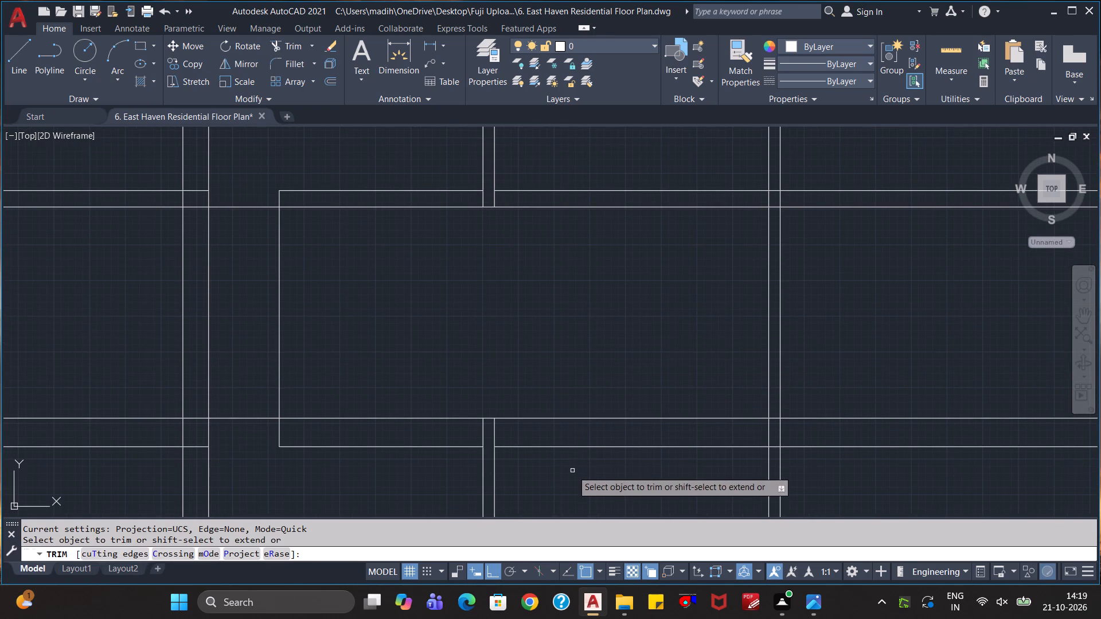
{"action": "left_click", "coordinate": [572, 472]}
{"action": "left_click", "coordinate": [566, 398]}
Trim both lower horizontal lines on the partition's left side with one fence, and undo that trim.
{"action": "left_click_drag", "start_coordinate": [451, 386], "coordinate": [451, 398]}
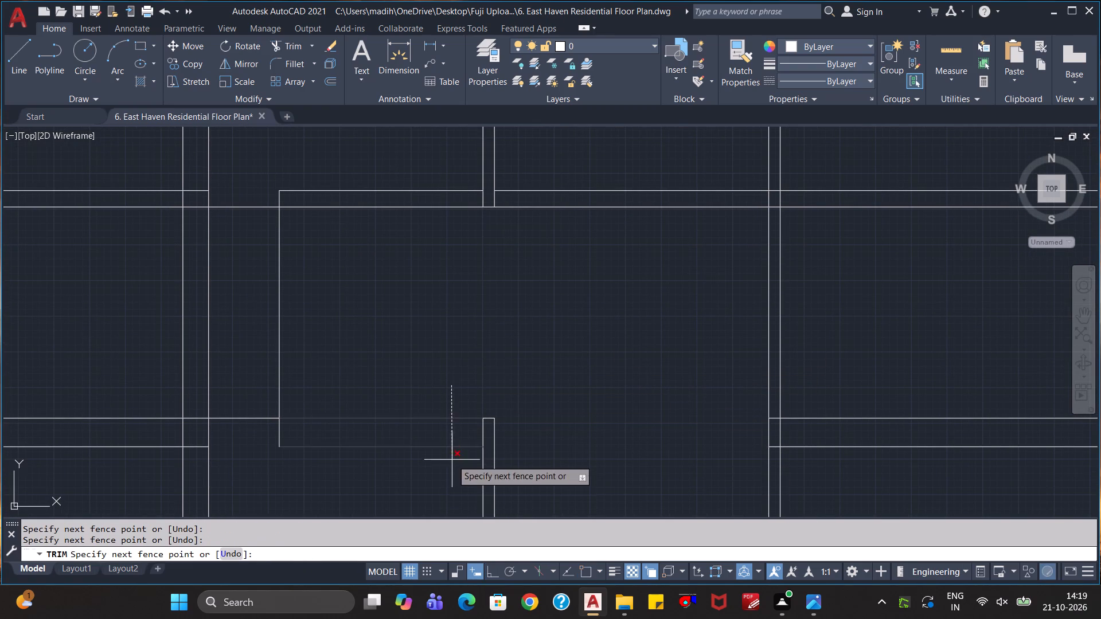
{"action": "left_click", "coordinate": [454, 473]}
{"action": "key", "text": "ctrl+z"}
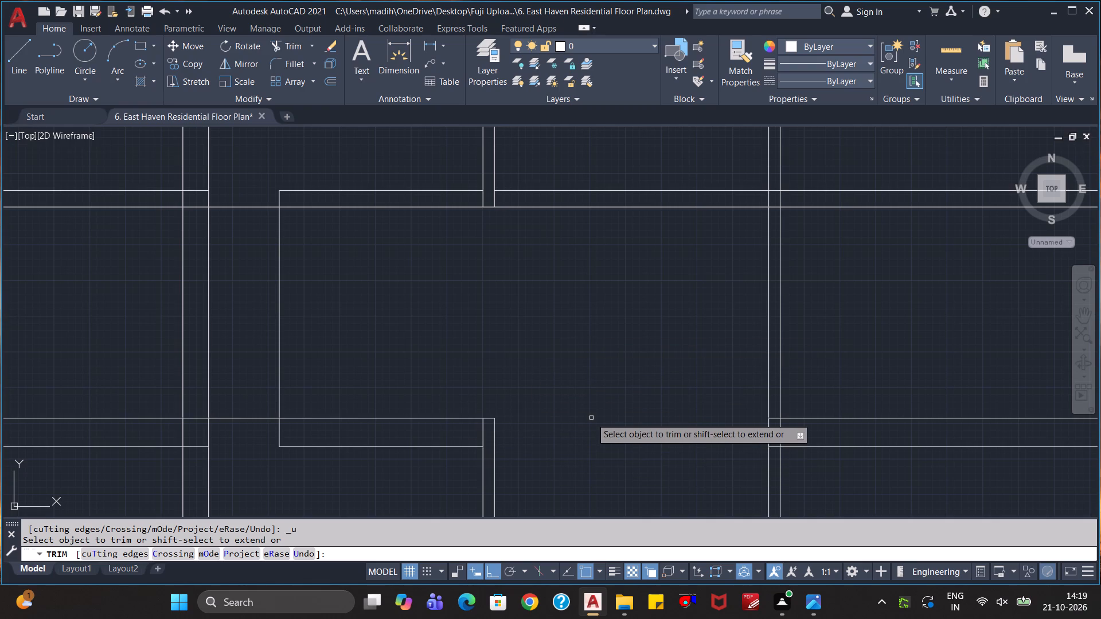
Trim the lower opening line left of the partition and the upper opening line on both sides, leaving caps on both wall ends.
{"action": "scroll", "coordinate": [587, 432], "scroll_direction": "down", "scroll_amount": 1}
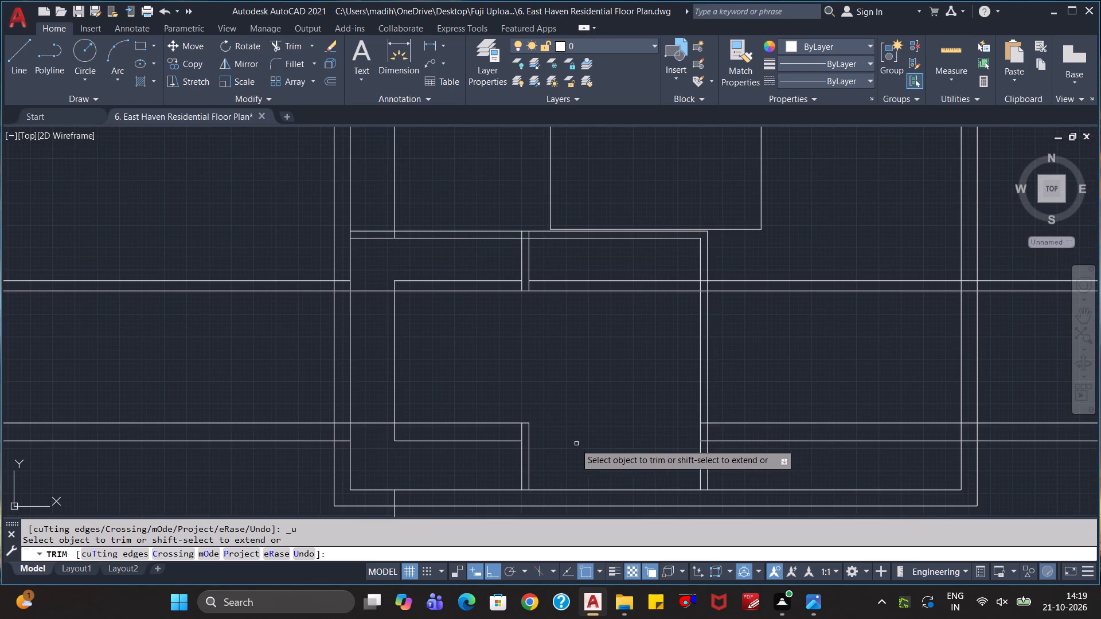
{"action": "left_click", "coordinate": [498, 424]}
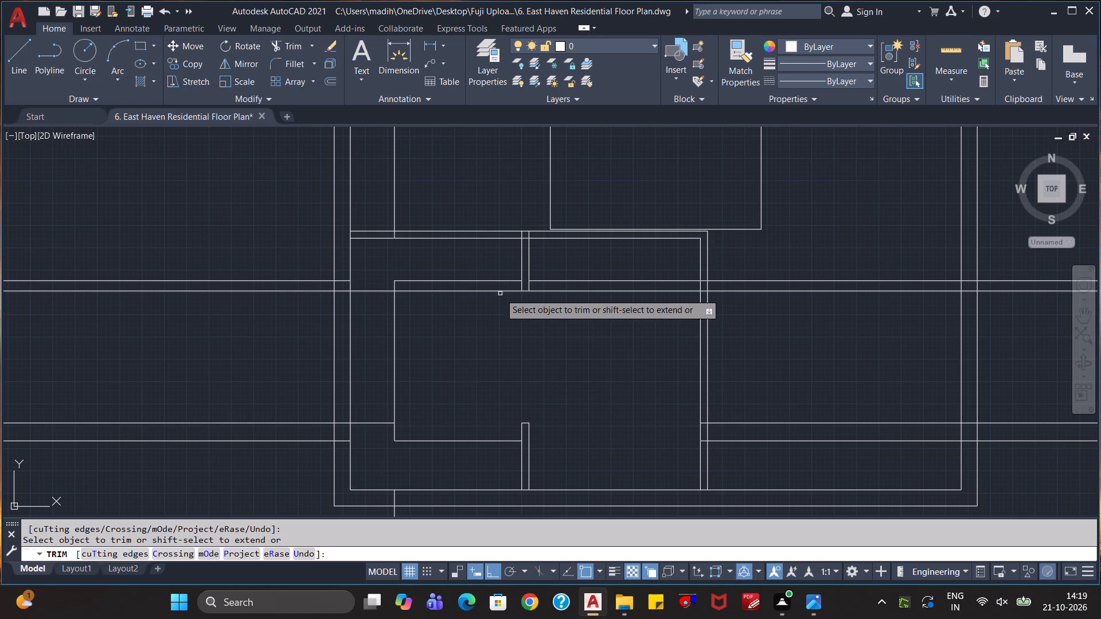
{"action": "left_click", "coordinate": [500, 292]}
{"action": "left_click", "coordinate": [541, 293]}
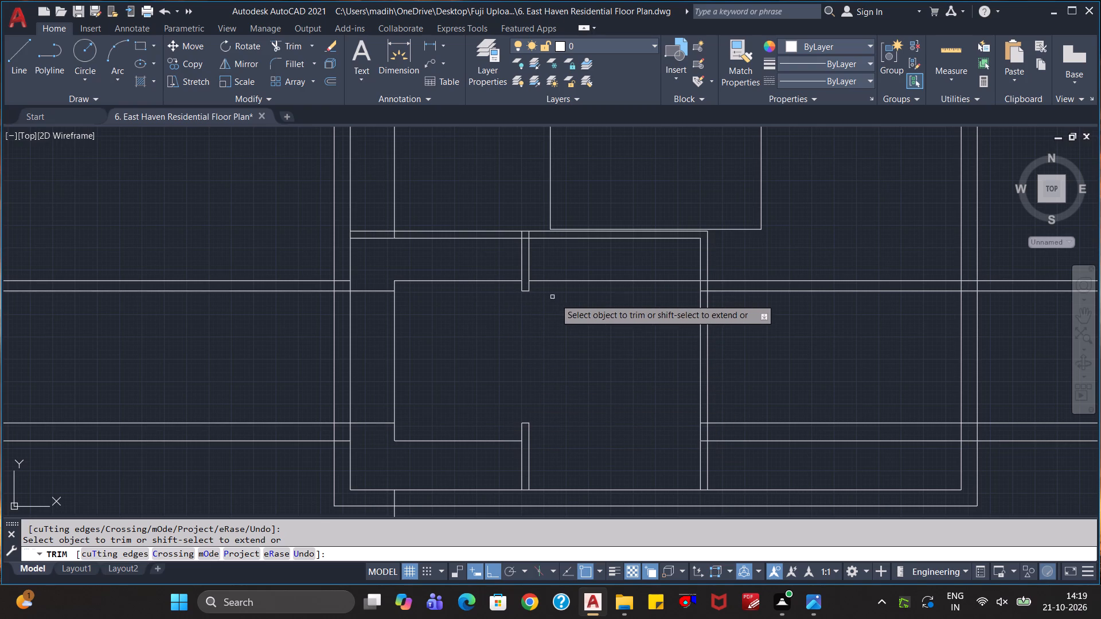
{"action": "key", "text": "Escape"}
{"action": "key", "text": "Escape"}
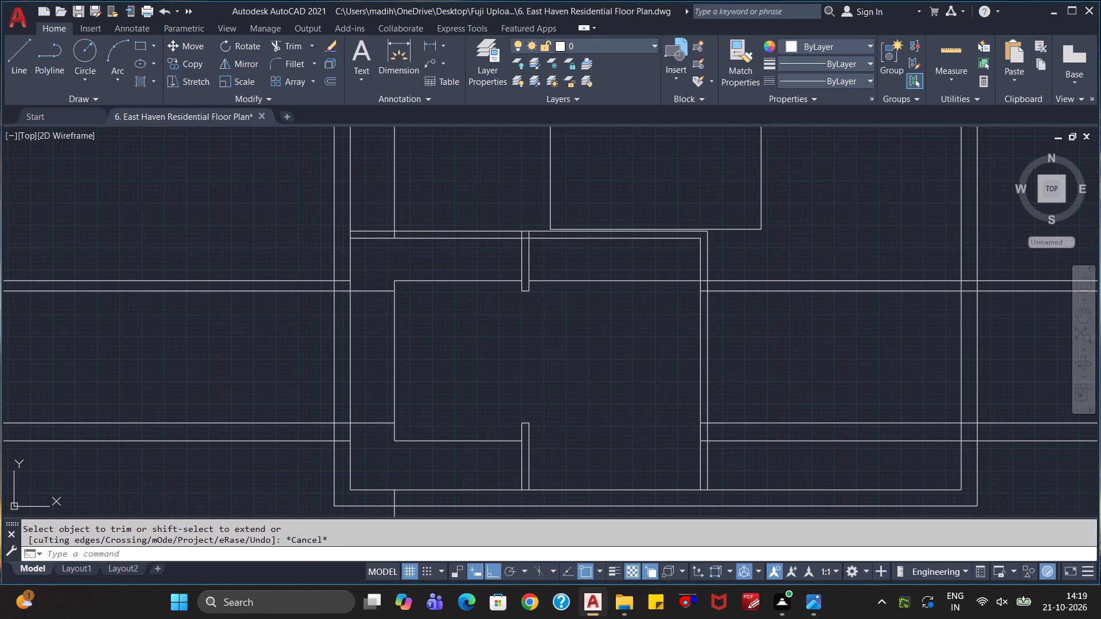
{"action": "key", "text": "Escape"}
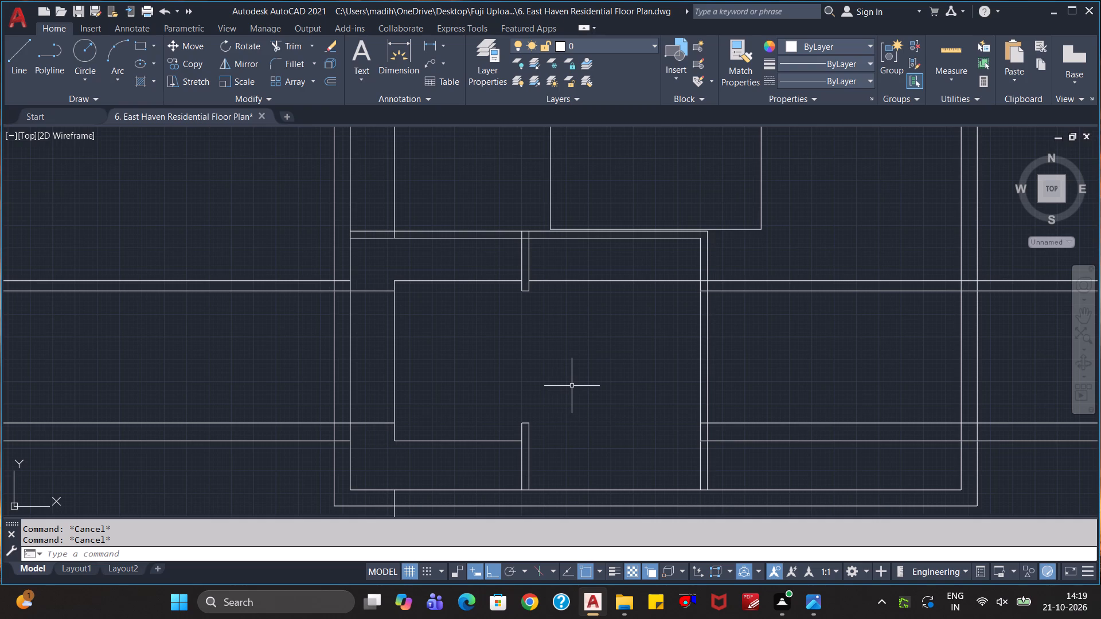
Erase the leftover horizontal construction line pieces extending past the left and right sides of the plan.
{"action": "left_click", "coordinate": [221, 227]}
{"action": "left_click", "coordinate": [136, 467]}
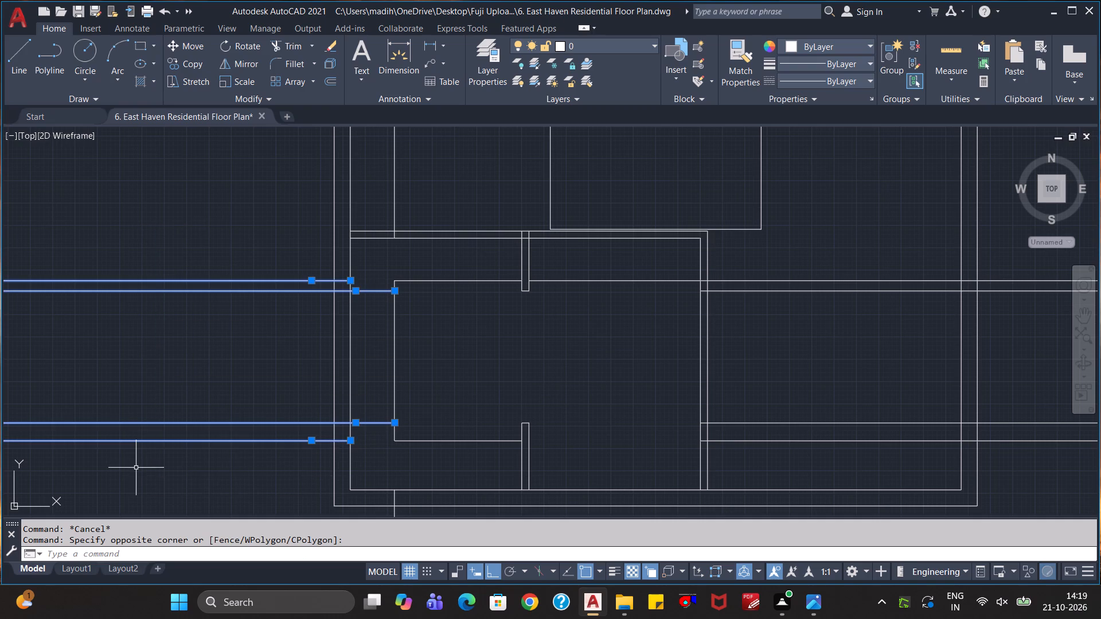
{"action": "key", "text": "Delete"}
{"action": "left_click", "coordinate": [840, 236]}
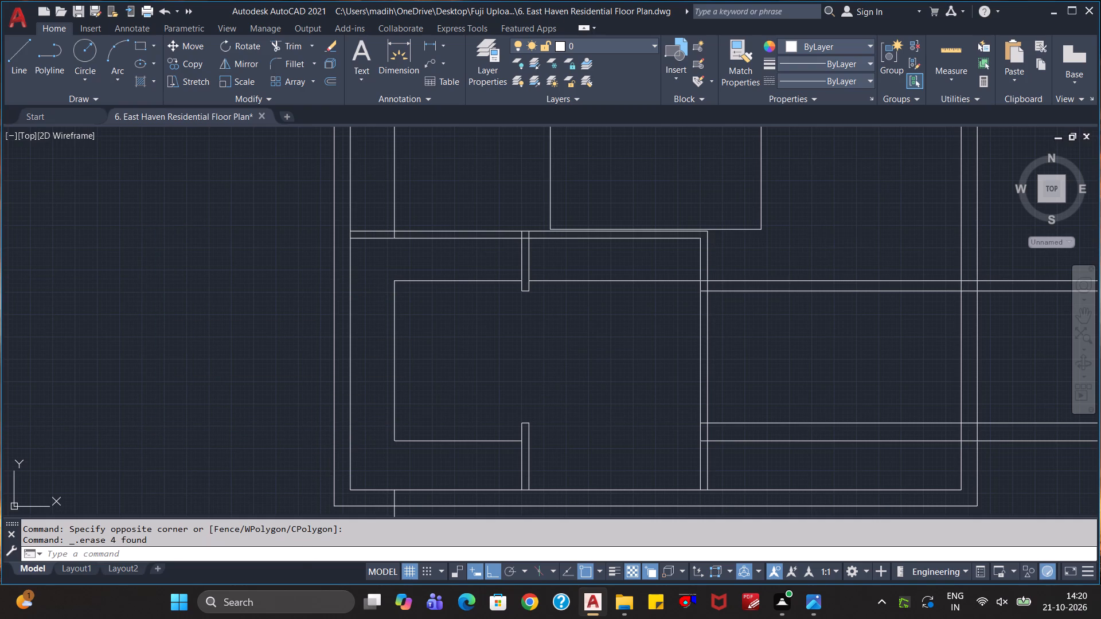
{"action": "left_click", "coordinate": [797, 456]}
{"action": "key", "text": "Delete"}
Extend the inner line of the lower middle room's right wall up to the outer line of its top wall.
{"action": "scroll", "coordinate": [810, 432], "scroll_direction": "down", "scroll_amount": 1}
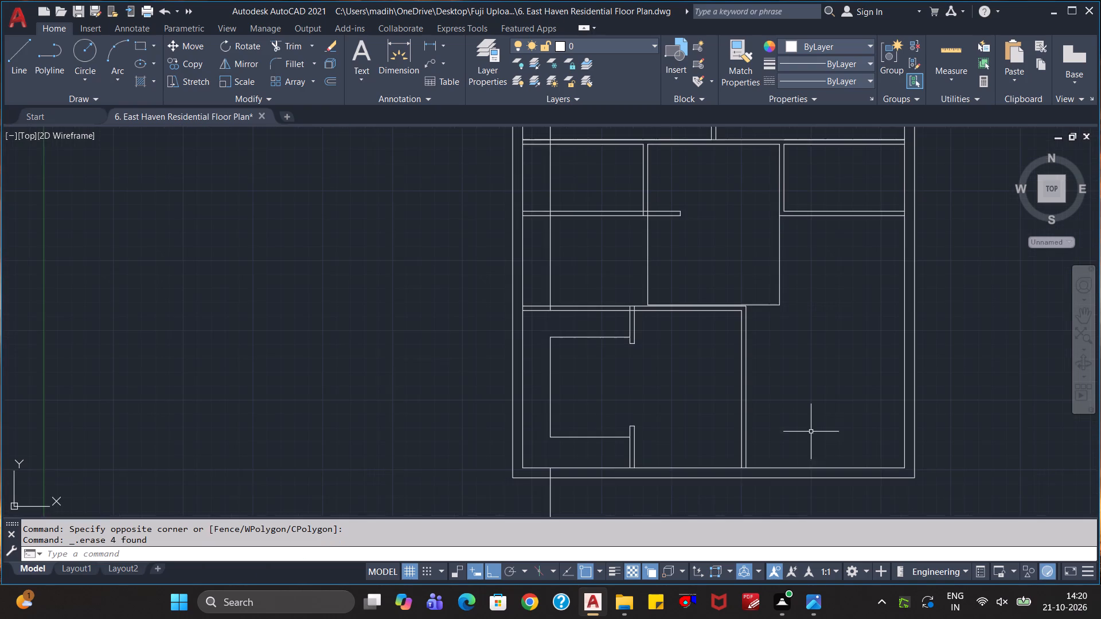
{"action": "middle_click_drag", "start_coordinate": [822, 420], "coordinate": [677, 379]}
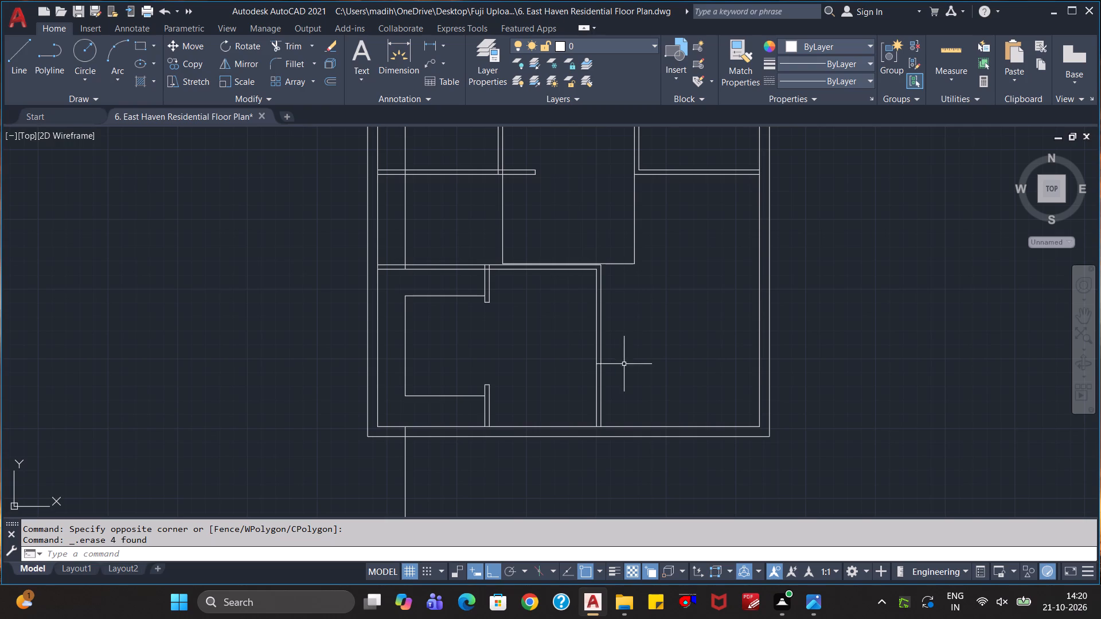
{"action": "scroll", "coordinate": [535, 344], "scroll_direction": "up", "scroll_amount": 2}
{"action": "scroll", "coordinate": [536, 345], "scroll_direction": "down", "scroll_amount": 1}
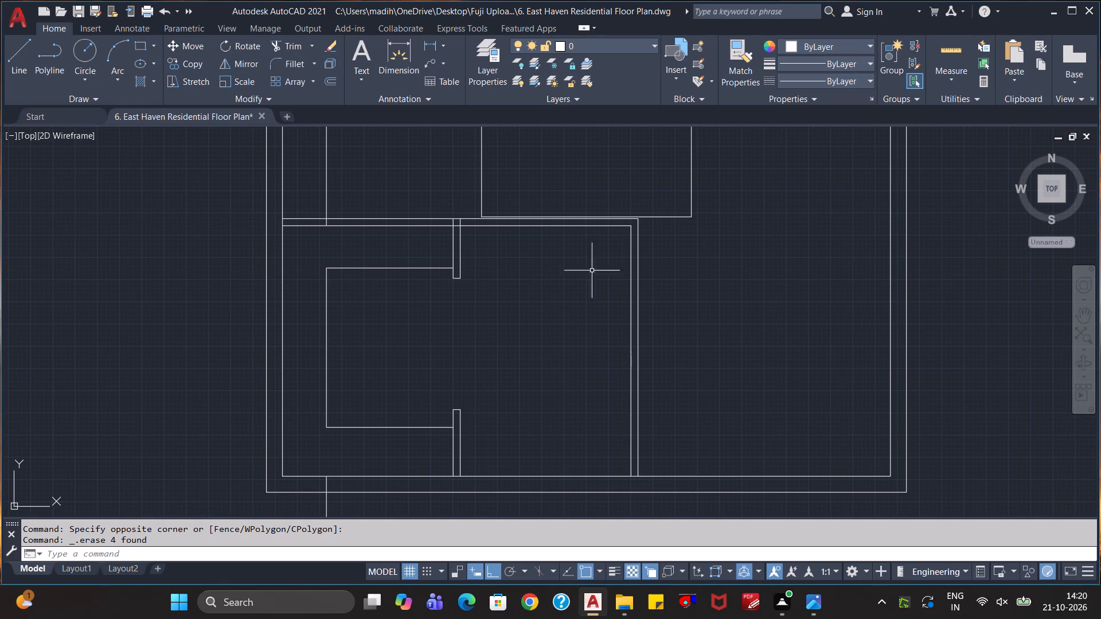
{"action": "key", "text": "Escape"}
{"action": "key", "text": "Escape"}
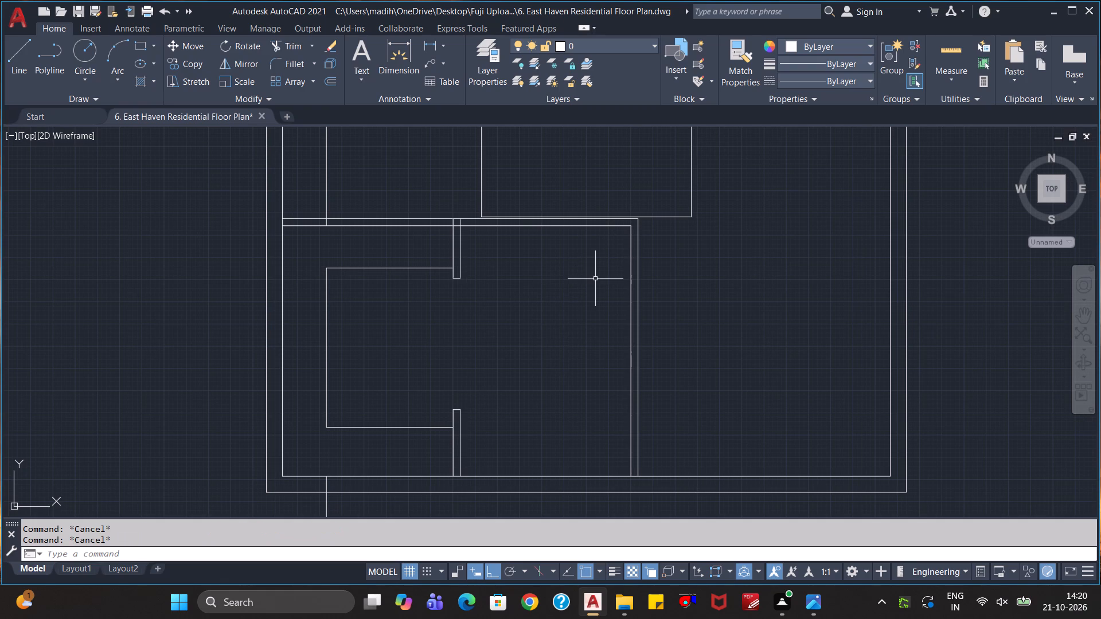
{"action": "type", "text": "ex"}
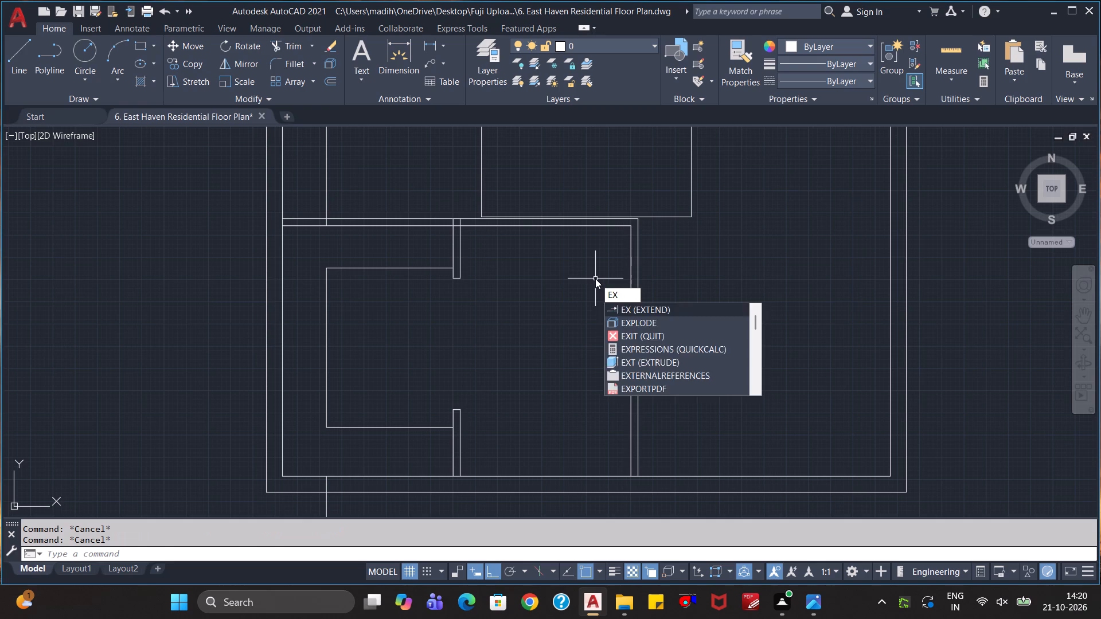
{"action": "key", "text": "Return"}
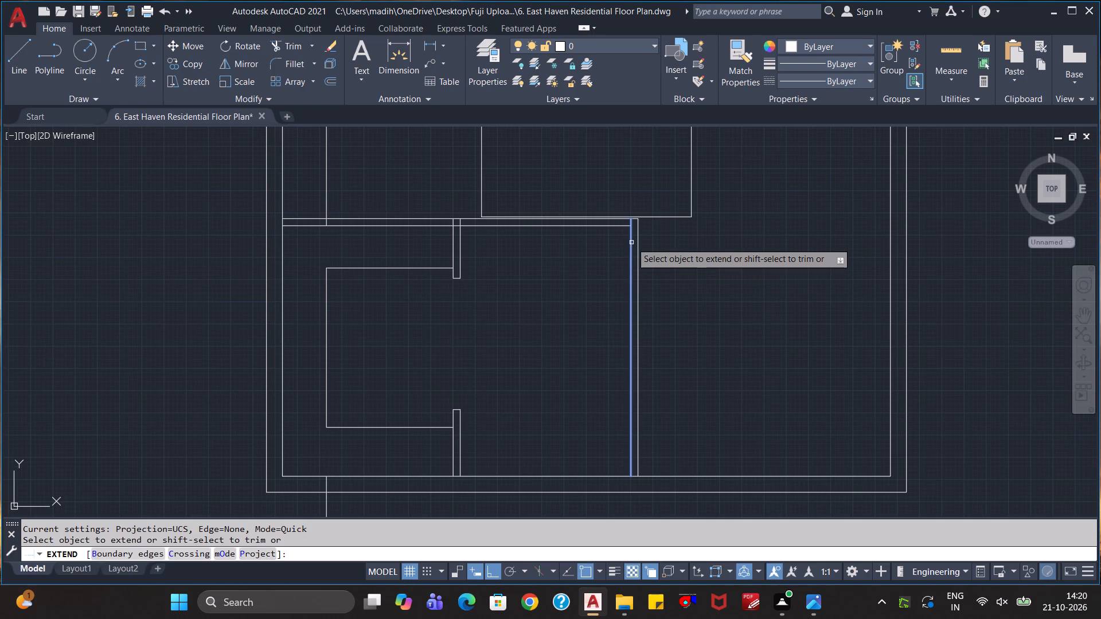
{"action": "left_click", "coordinate": [632, 241]}
{"action": "key", "text": "Escape"}
{"action": "key", "text": "Escape"}
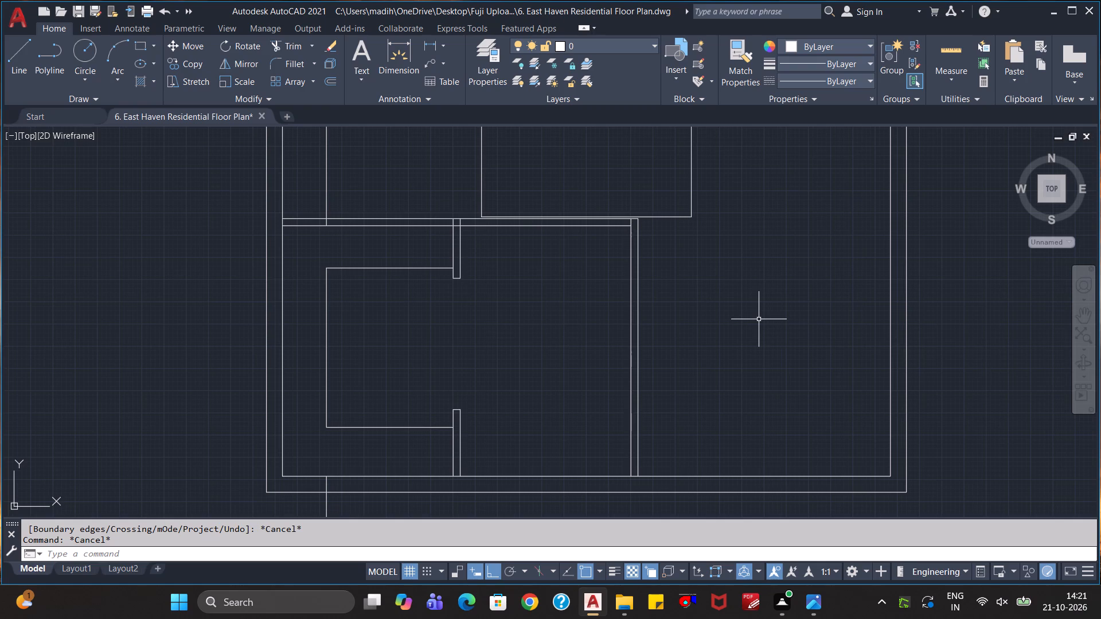
Examine the whole floor plan and the partitions around the lower rooms.
{"action": "scroll", "coordinate": [759, 319], "scroll_direction": "down", "scroll_amount": 1}
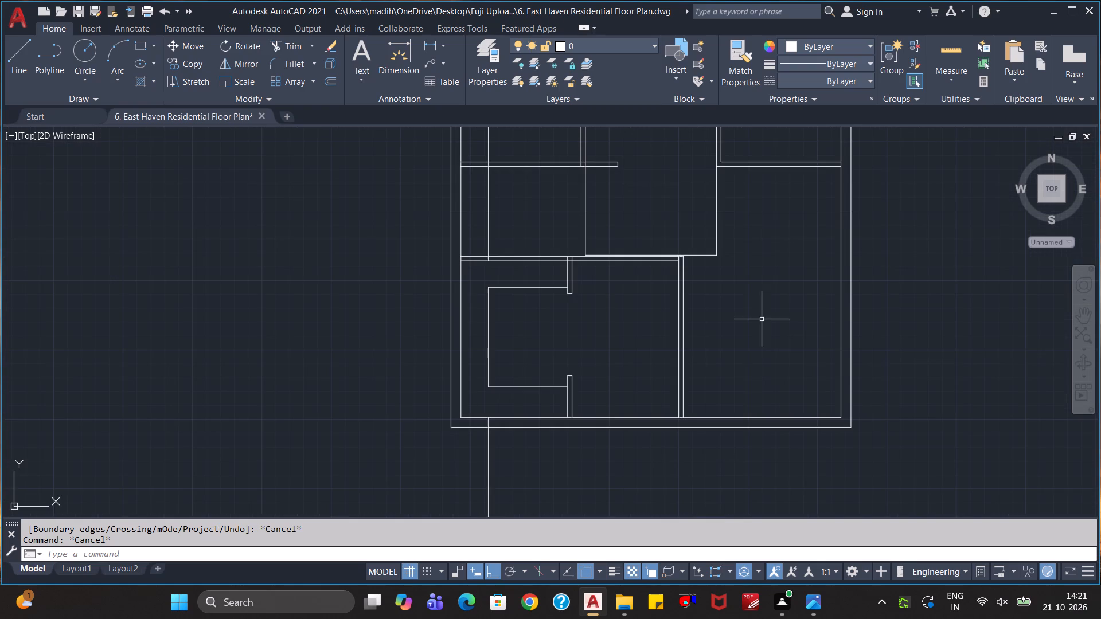
{"action": "scroll", "coordinate": [786, 339], "scroll_direction": "down", "scroll_amount": 1}
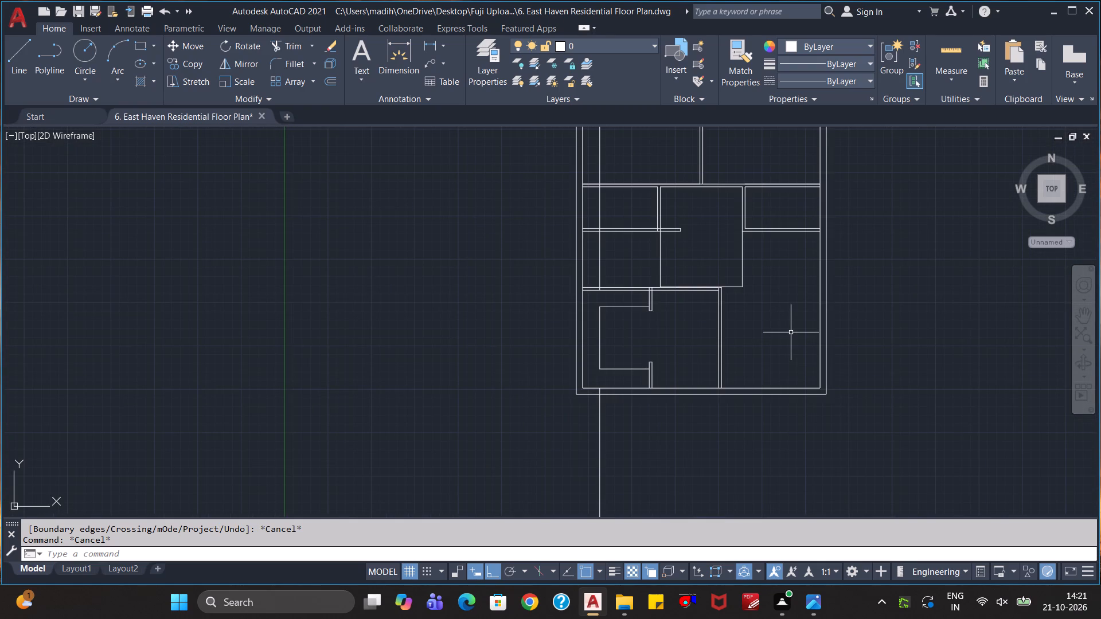
{"action": "scroll", "coordinate": [791, 332], "scroll_direction": "down", "scroll_amount": 1}
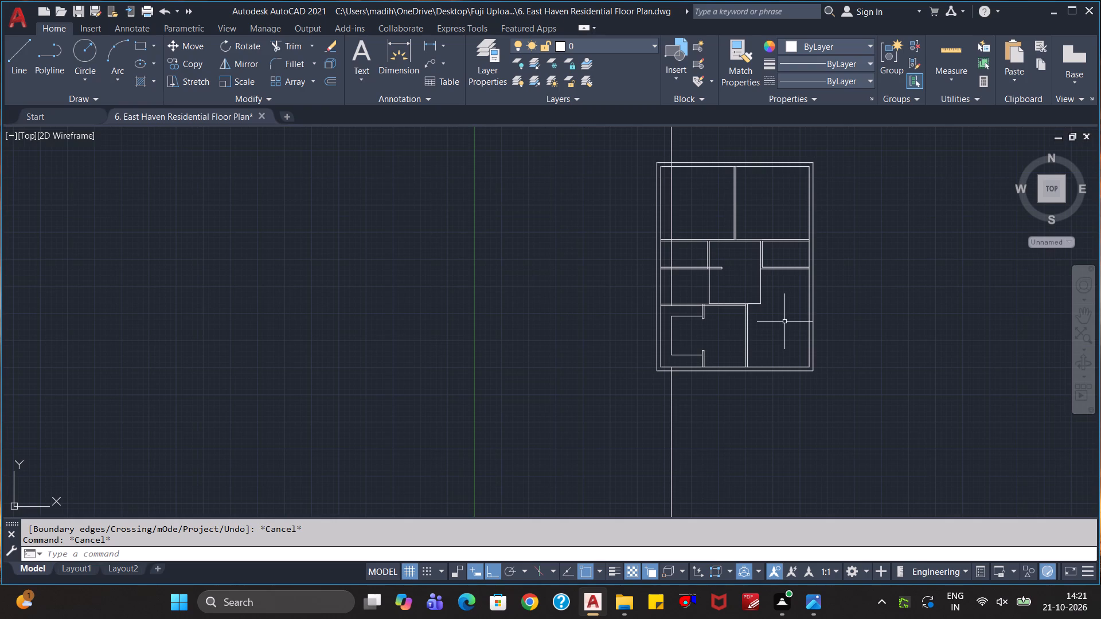
{"action": "scroll", "coordinate": [784, 322], "scroll_direction": "up", "scroll_amount": 2}
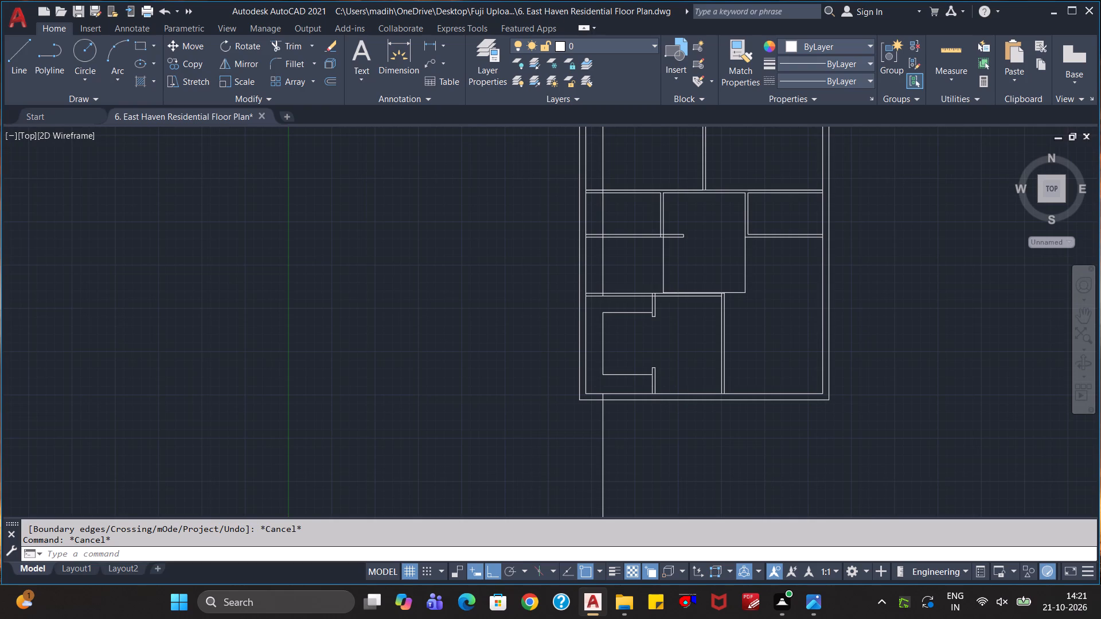
{"action": "scroll", "coordinate": [784, 322], "scroll_direction": "up", "scroll_amount": 1}
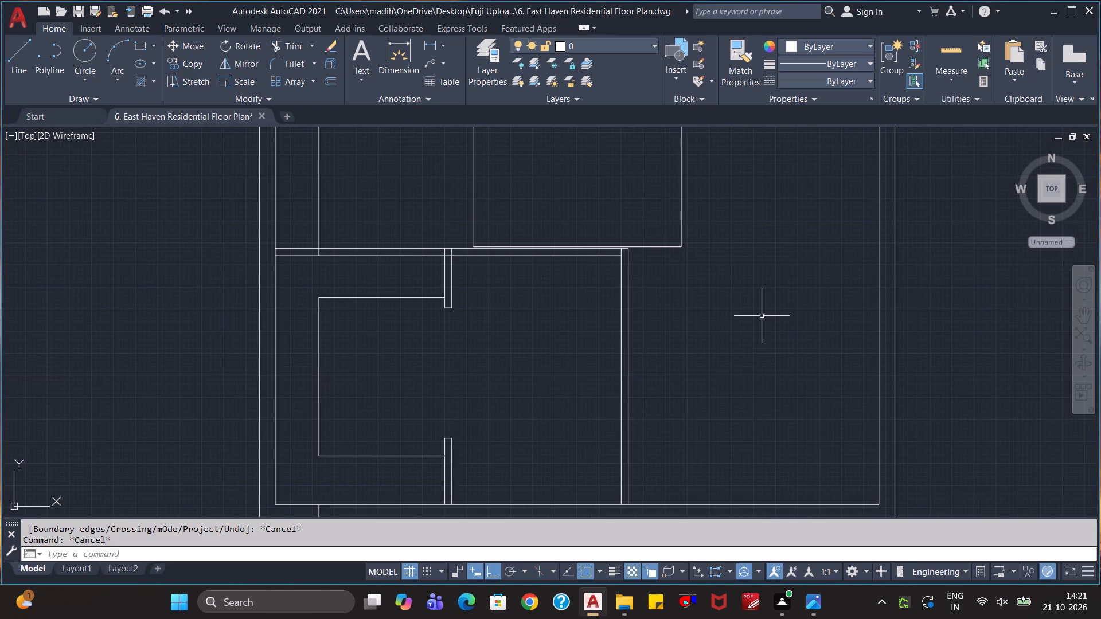
{"action": "scroll", "coordinate": [732, 268], "scroll_direction": "down", "scroll_amount": 2}
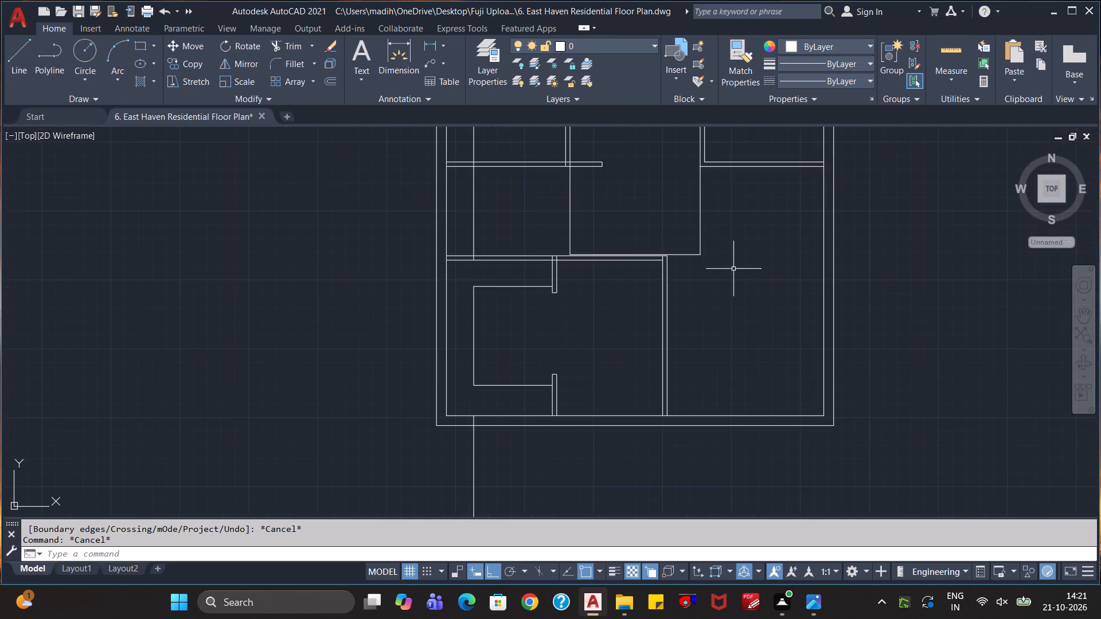
{"action": "middle_click_drag", "start_coordinate": [740, 294], "coordinate": [749, 300]}
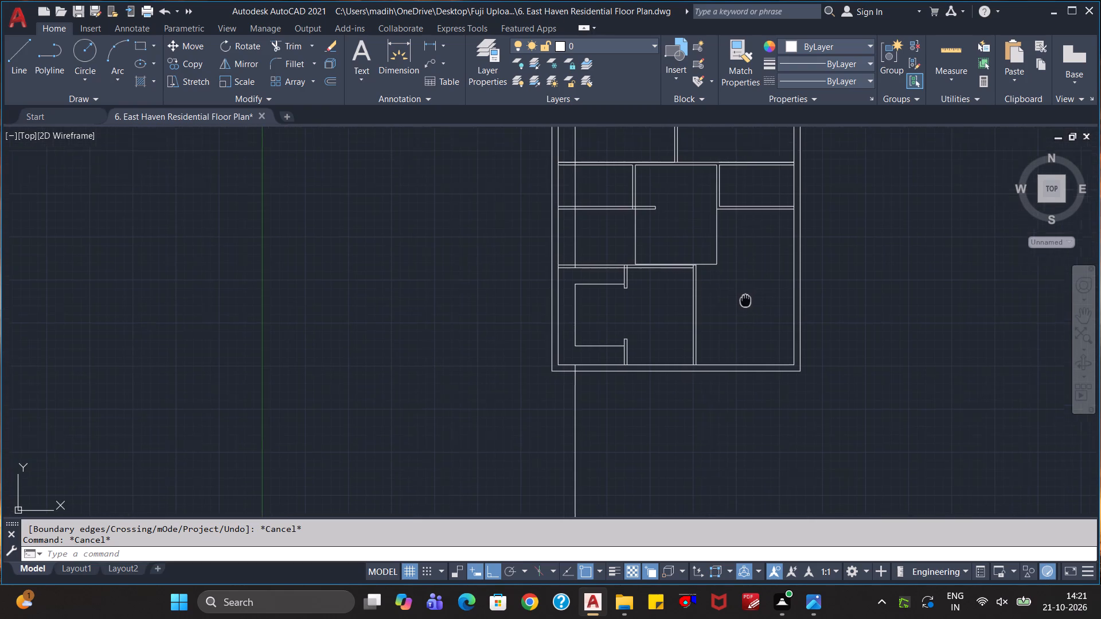
{"action": "middle_click_drag", "start_coordinate": [749, 300], "coordinate": [767, 311]}
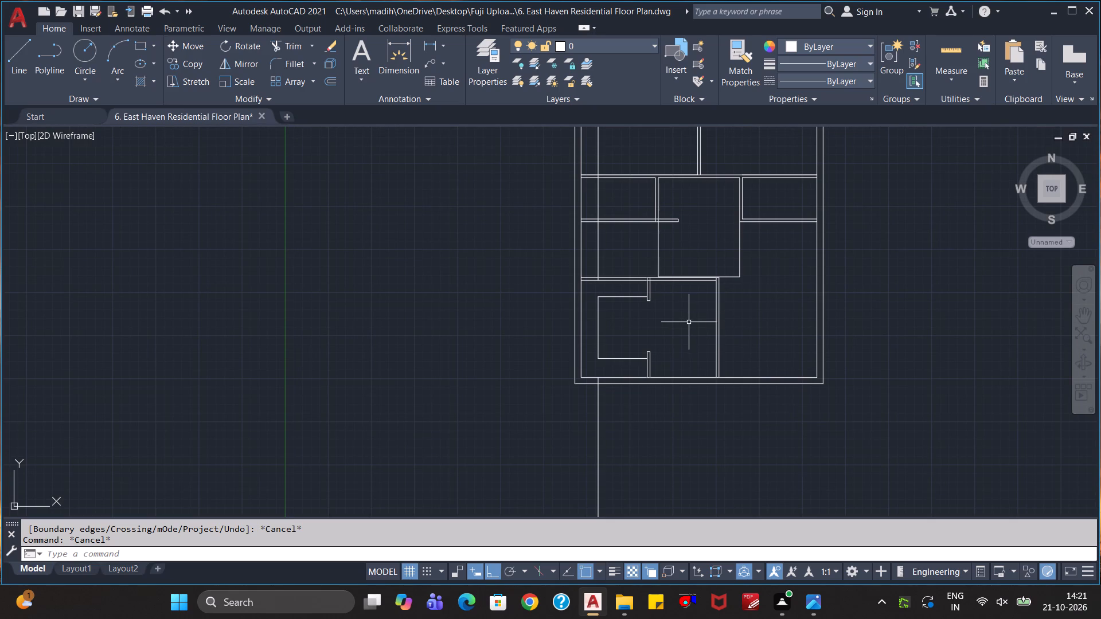
Erase the leftover vertical construction line pieces below the plan and running up through its left side.
{"action": "scroll", "coordinate": [682, 323], "scroll_direction": "up", "scroll_amount": 1}
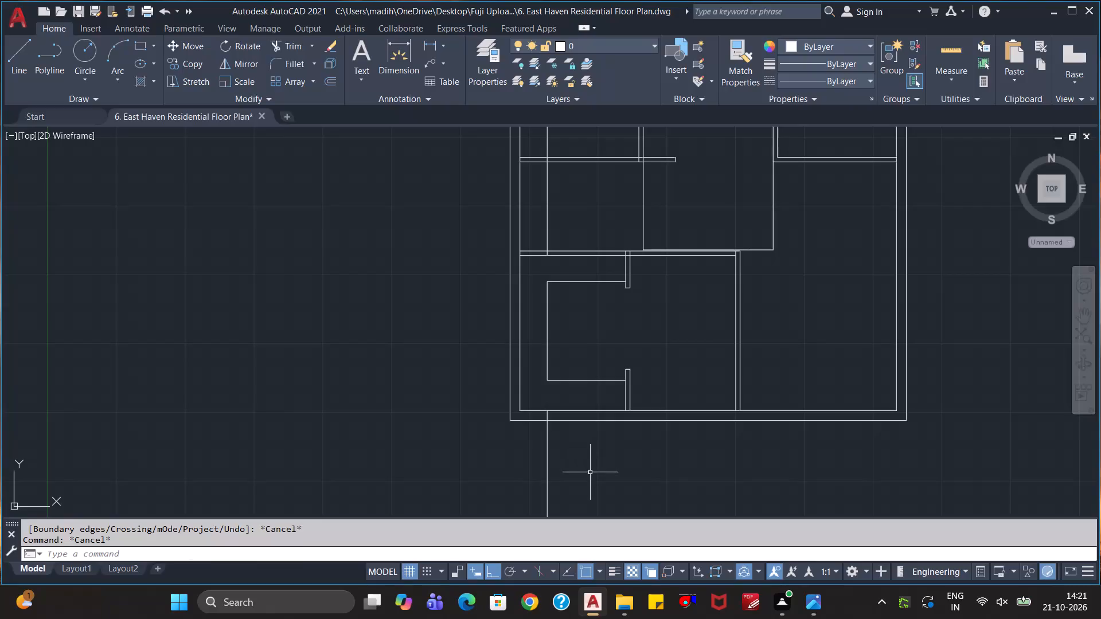
{"action": "left_click", "coordinate": [590, 472]}
{"action": "left_click", "coordinate": [519, 483]}
{"action": "key", "text": "Delete"}
{"action": "scroll", "coordinate": [529, 484], "scroll_direction": "down", "scroll_amount": 3}
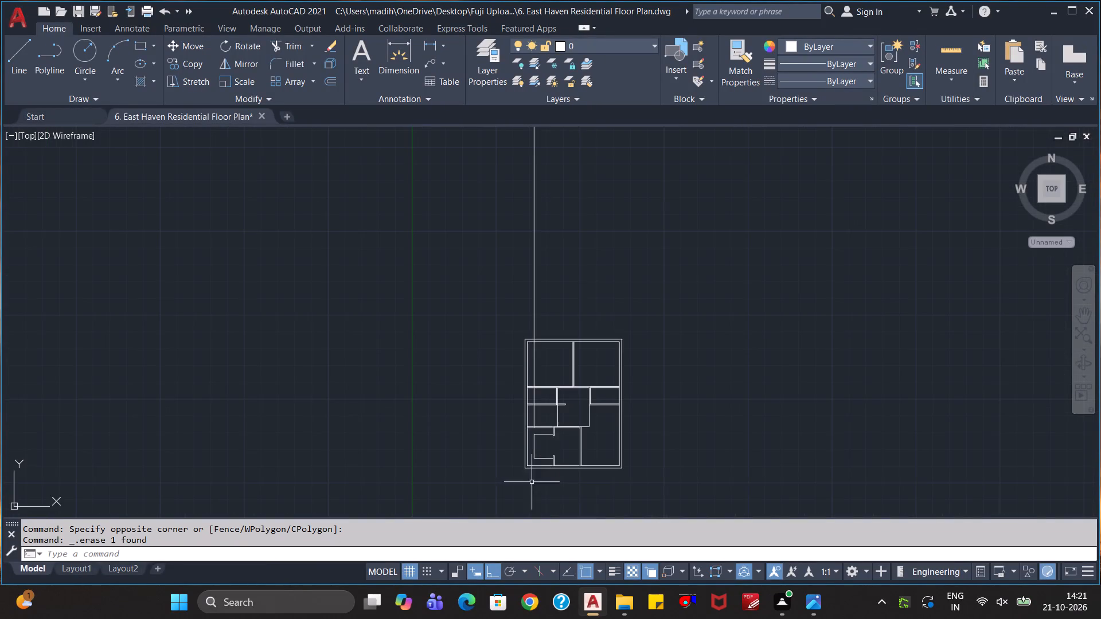
{"action": "left_click", "coordinate": [623, 265]}
{"action": "left_click", "coordinate": [508, 283]}
{"action": "key", "text": "Delete"}
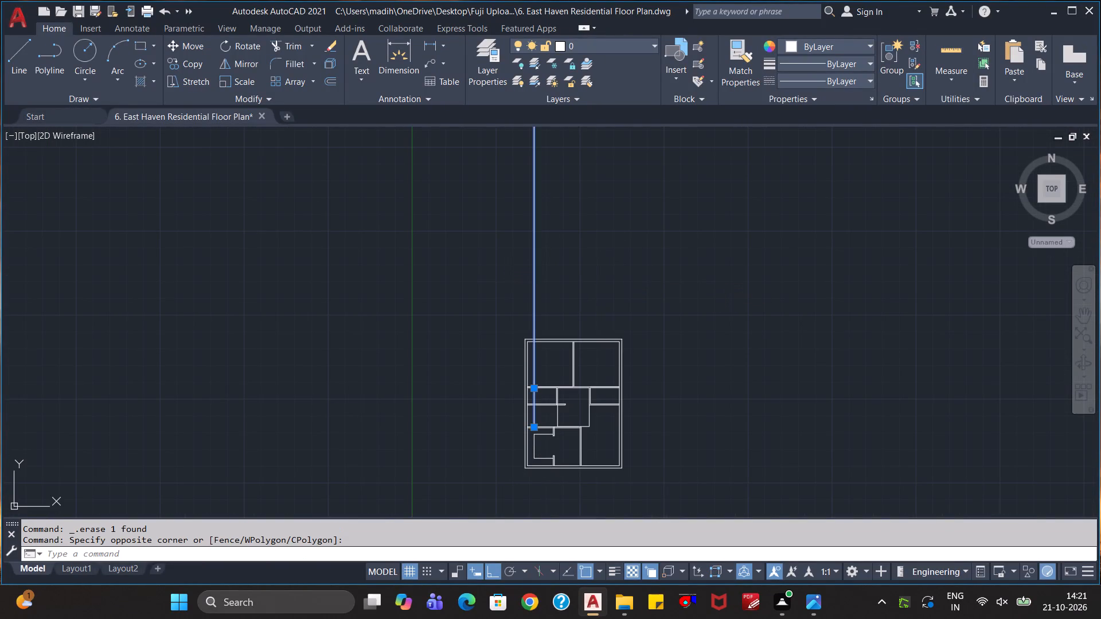
Check the plan's wall dimensions with Quick measure.
{"action": "scroll", "coordinate": [552, 360], "scroll_direction": "down", "scroll_amount": 1}
{"action": "scroll", "coordinate": [567, 390], "scroll_direction": "up", "scroll_amount": 3}
{"action": "middle_click_drag", "start_coordinate": [569, 395], "coordinate": [606, 257]}
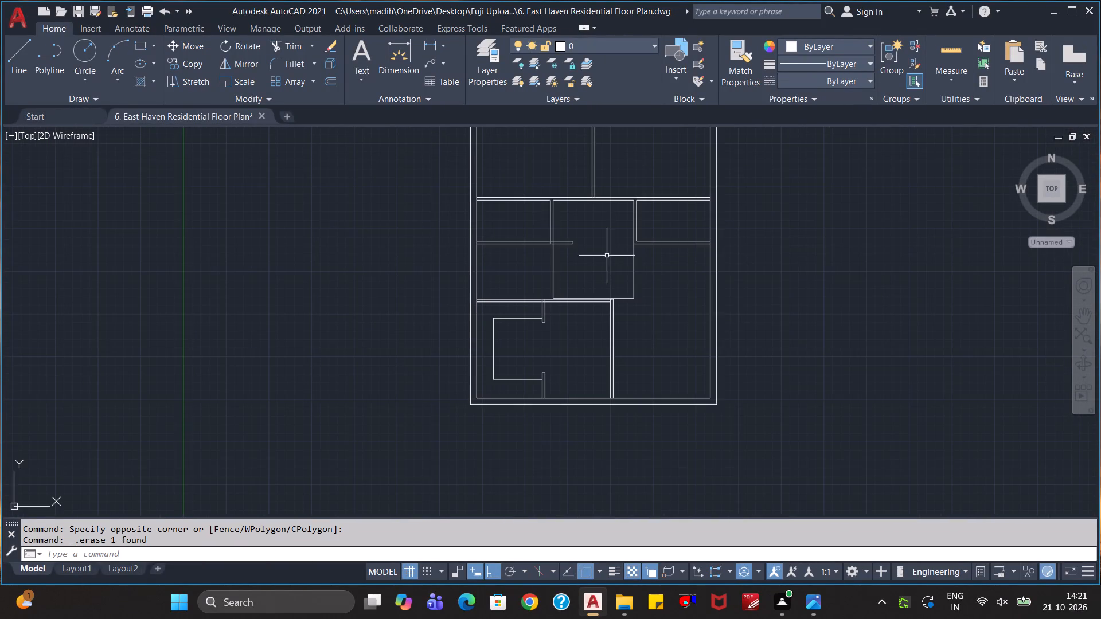
{"action": "scroll", "coordinate": [610, 297], "scroll_direction": "up", "scroll_amount": 1}
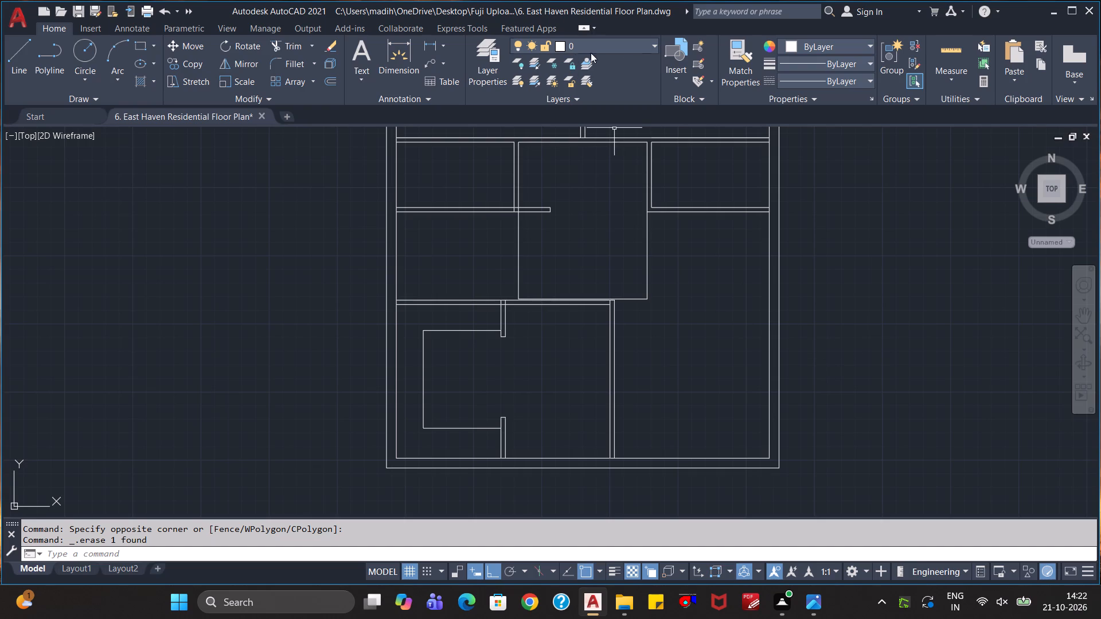
{"action": "left_click", "coordinate": [942, 53]}
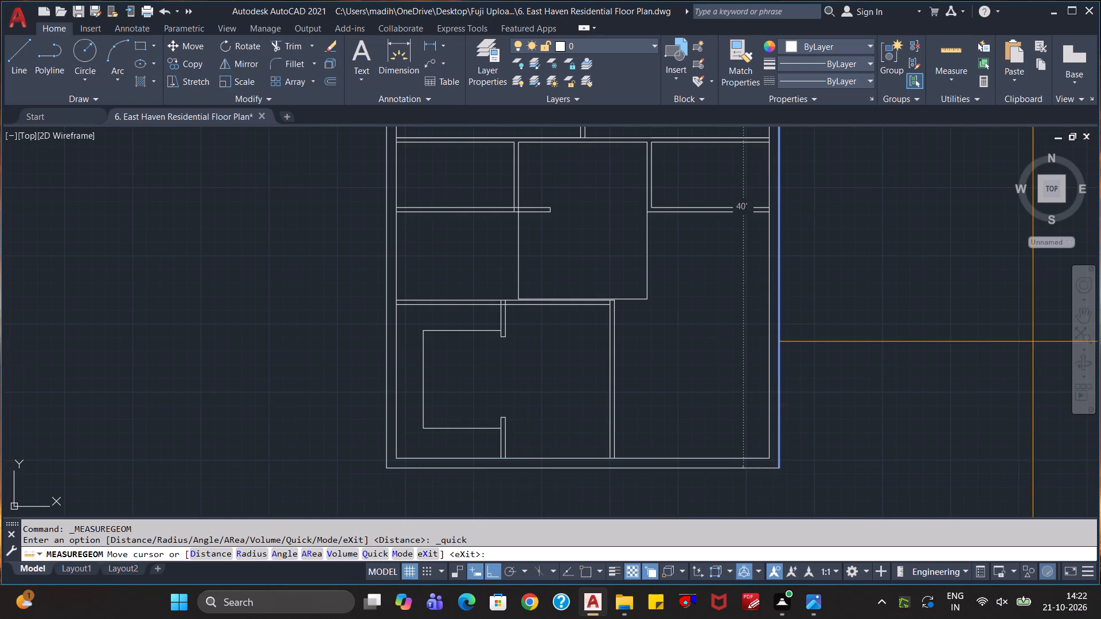
{"action": "key", "text": "Escape"}
{"action": "key", "text": "Escape"}
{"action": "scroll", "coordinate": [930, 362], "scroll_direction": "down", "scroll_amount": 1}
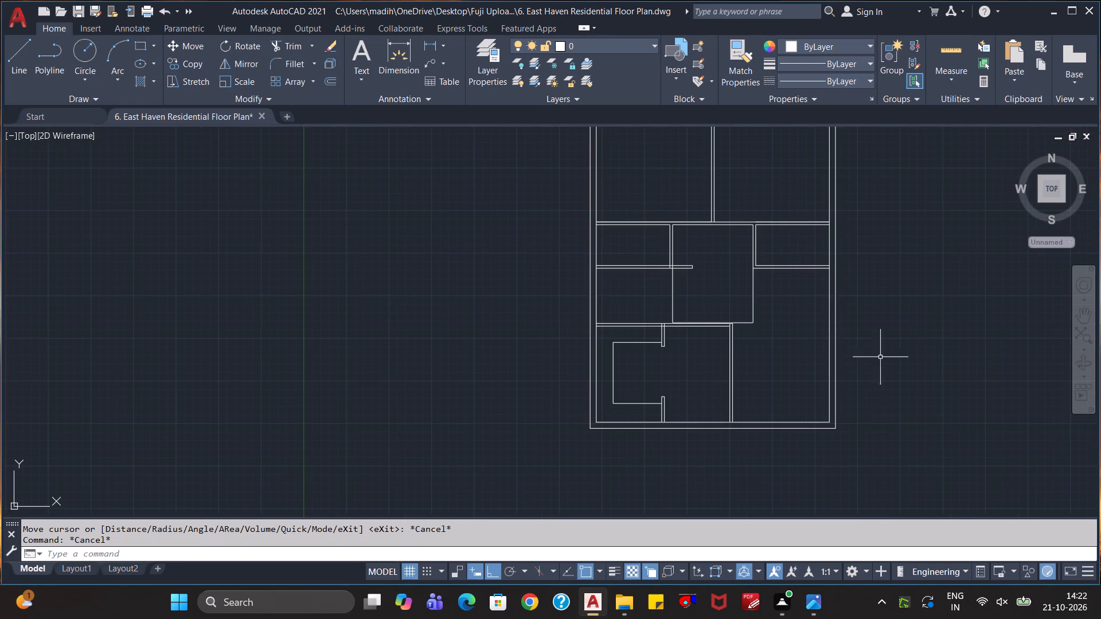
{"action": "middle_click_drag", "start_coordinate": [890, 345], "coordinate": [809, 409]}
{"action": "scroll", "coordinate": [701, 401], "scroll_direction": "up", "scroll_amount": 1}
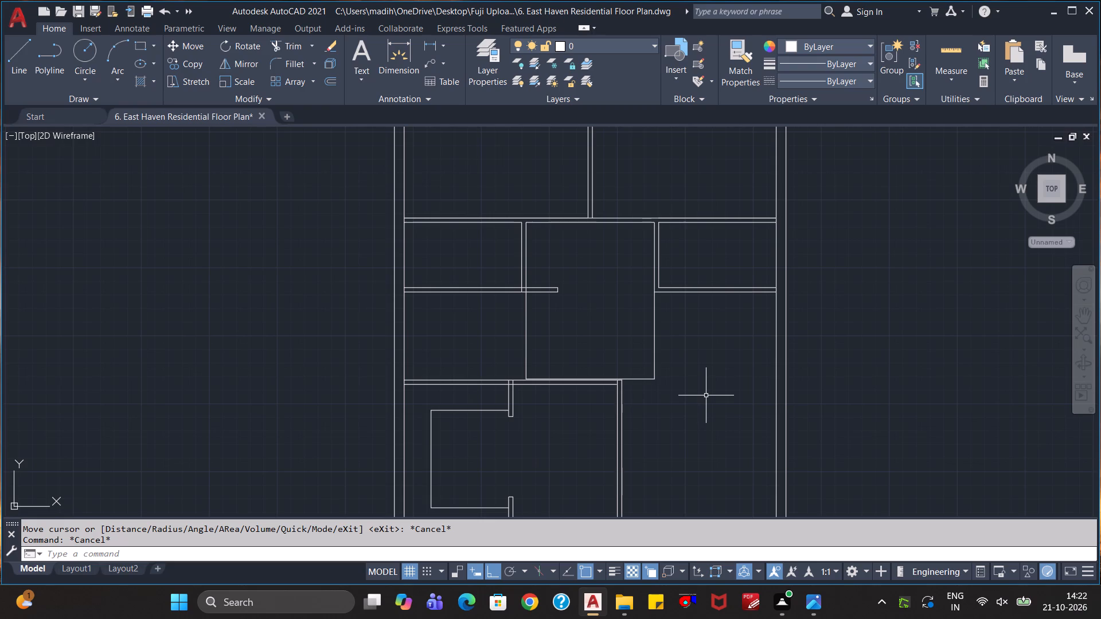
Draw a horizontal construction line across the lower rooms, a little above the bottom outer wall.
{"action": "middle_click_drag", "start_coordinate": [708, 406], "coordinate": [708, 284]}
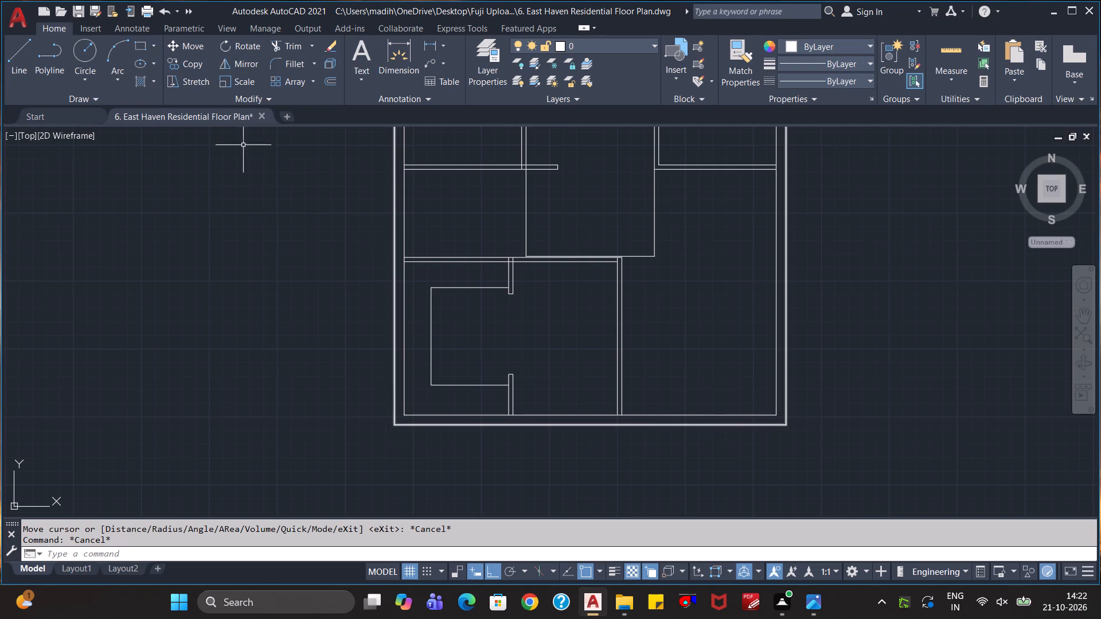
{"action": "type", "text": "xl"}
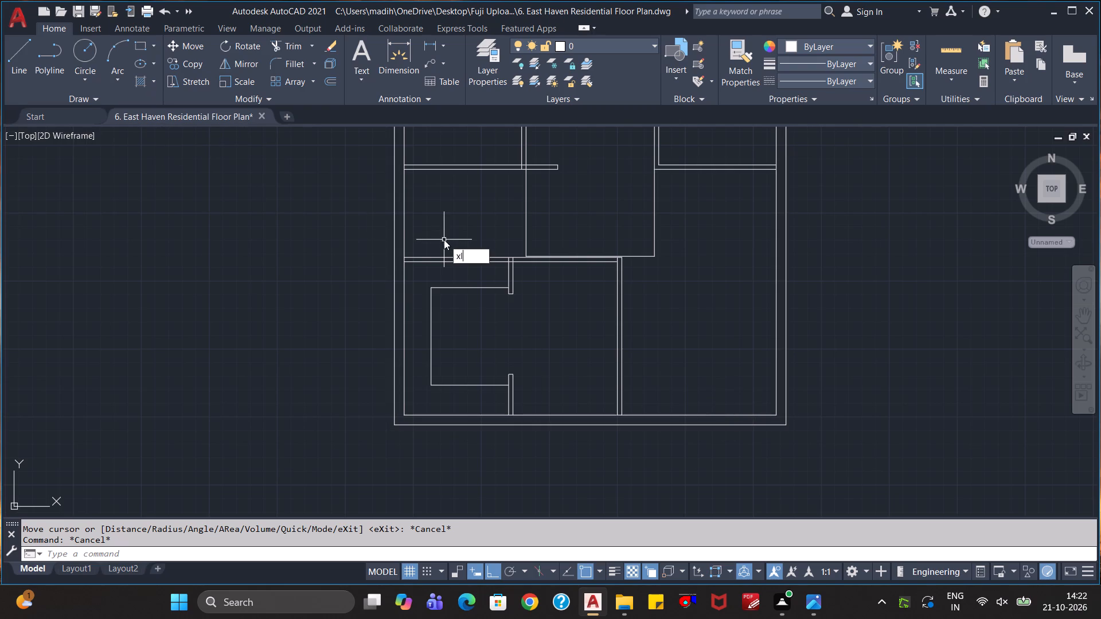
{"action": "key", "text": "Return"}
{"action": "key", "text": "h"}
{"action": "key", "text": "Return"}
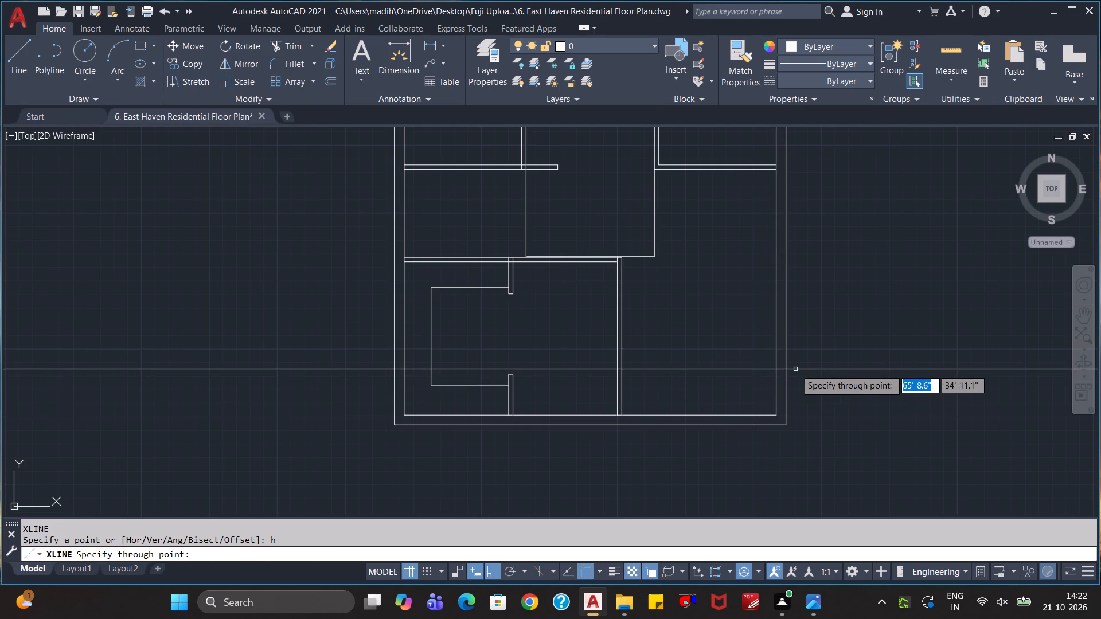
{"action": "left_click", "coordinate": [851, 368]}
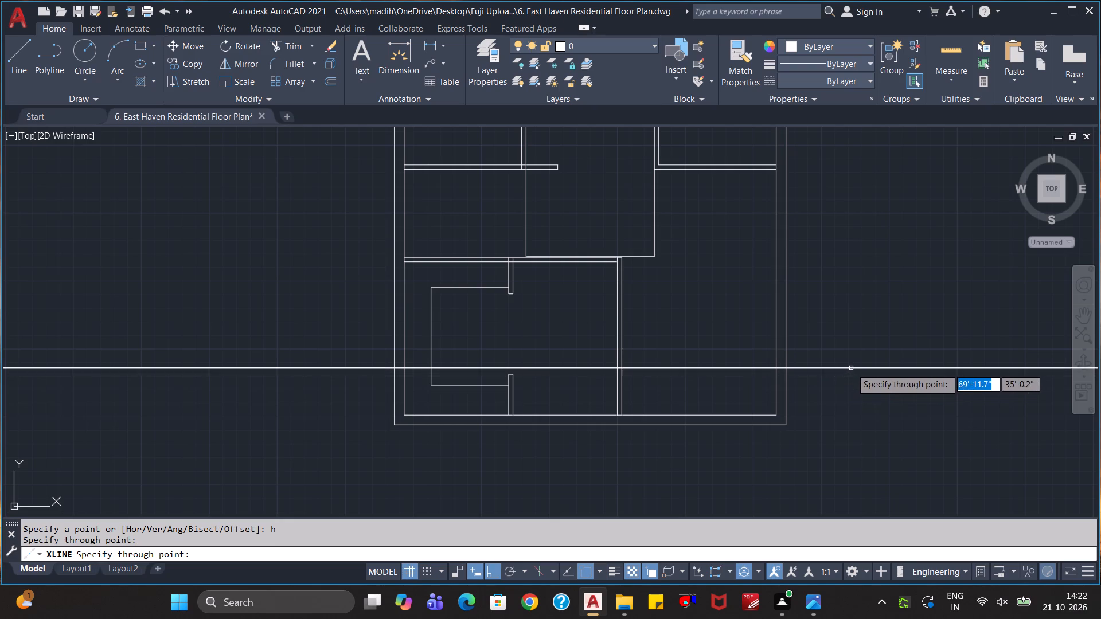
{"action": "key", "text": "Escape"}
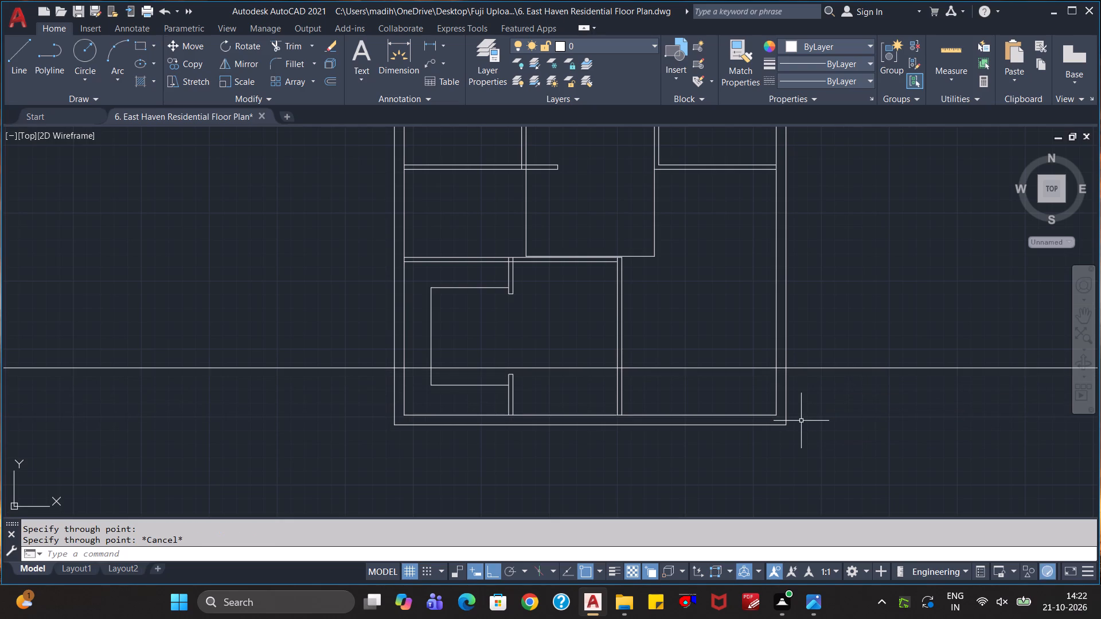
Draw a vertical construction line through the lower right room, between its left partition and the right outer wall.
{"action": "type", "text": "xl"}
{"action": "key", "text": "Return"}
{"action": "key", "text": "v"}
{"action": "key", "text": "Return"}
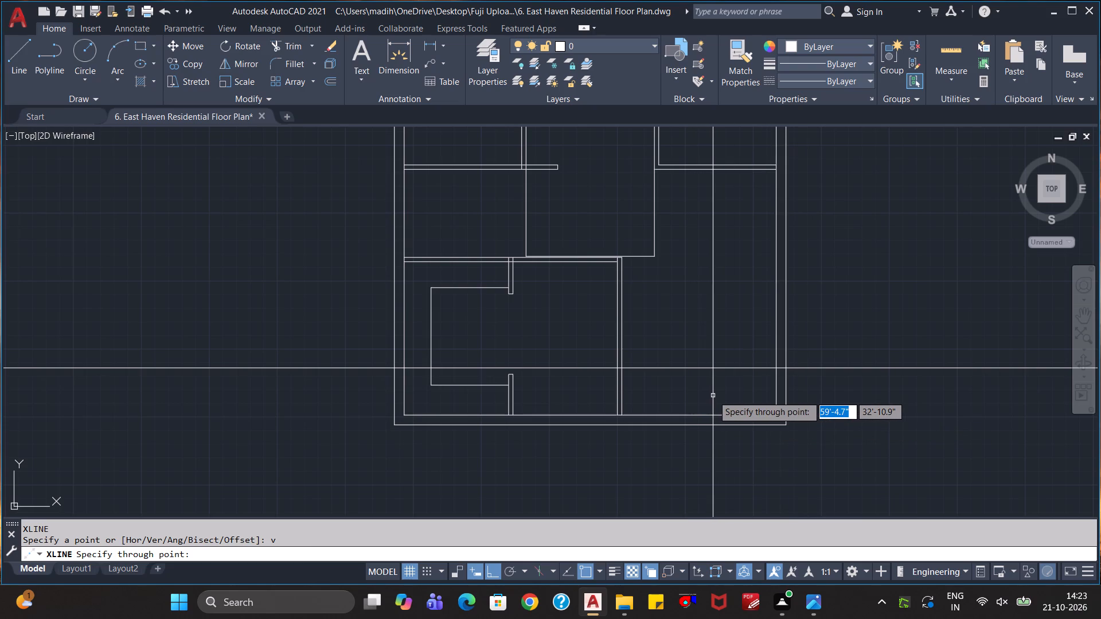
{"action": "left_click", "coordinate": [713, 395]}
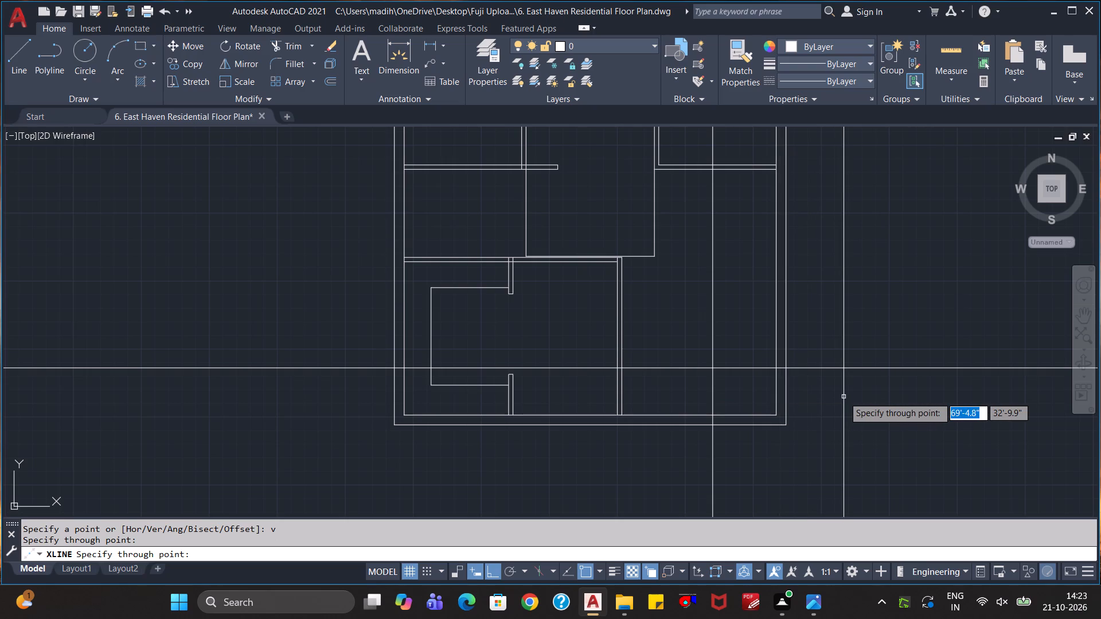
{"action": "key", "text": "Escape"}
{"action": "key", "text": "Escape"}
Trim the two construction lines around their crossing and beyond the outer walls to outline a small room in the plan's lower right corner.
{"action": "type", "text": "tr"}
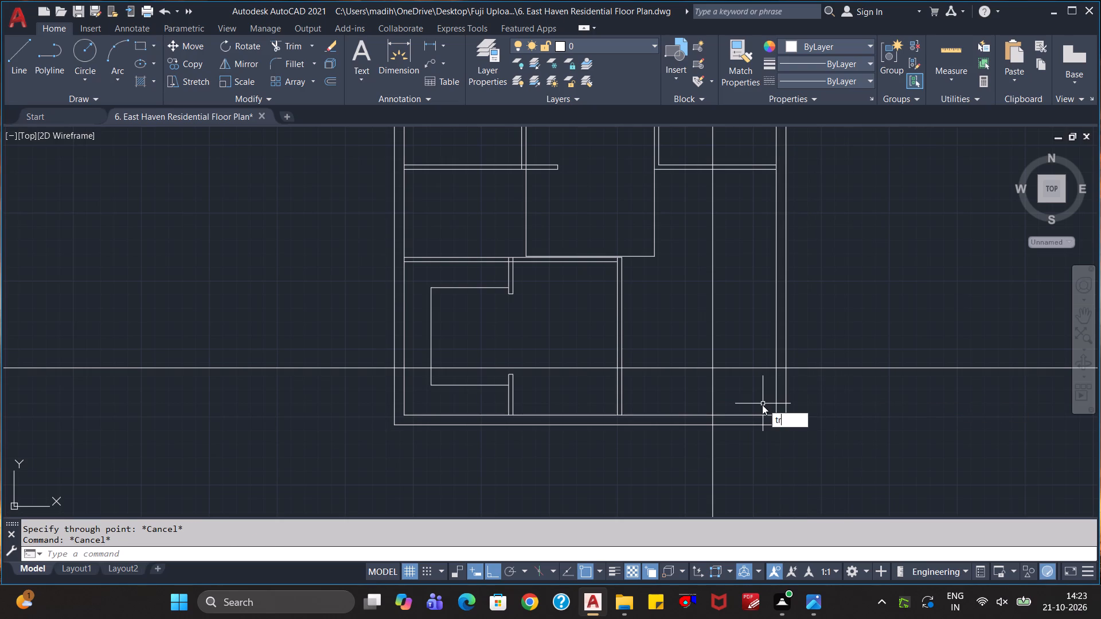
{"action": "key", "text": "Return"}
{"action": "left_click", "coordinate": [741, 327]}
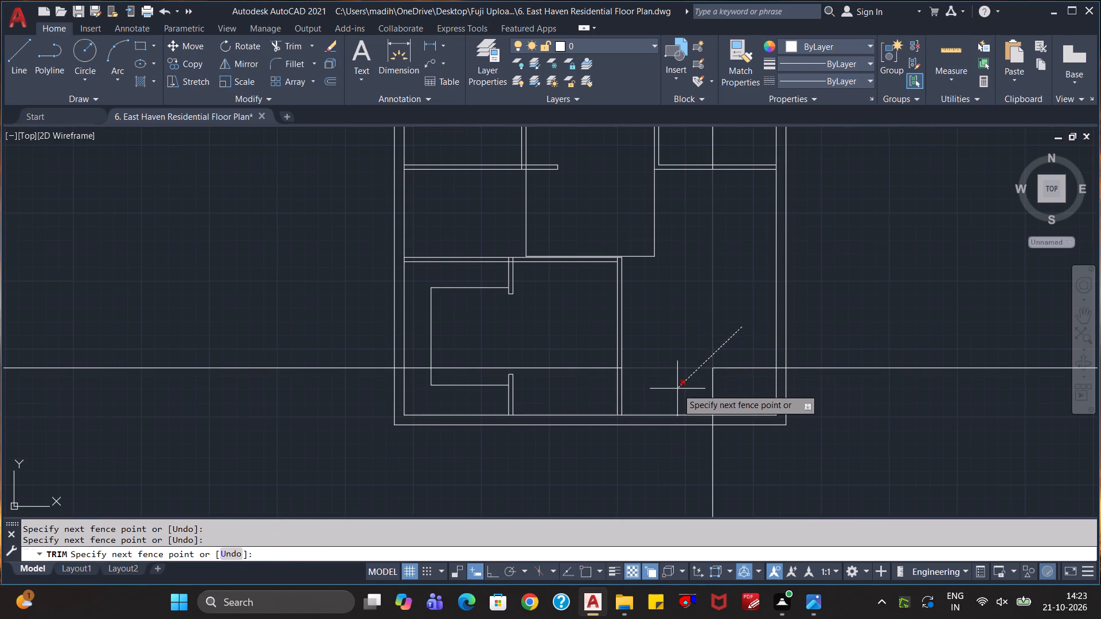
{"action": "left_click", "coordinate": [677, 389]}
{"action": "scroll", "coordinate": [783, 421], "scroll_direction": "down", "scroll_amount": 1}
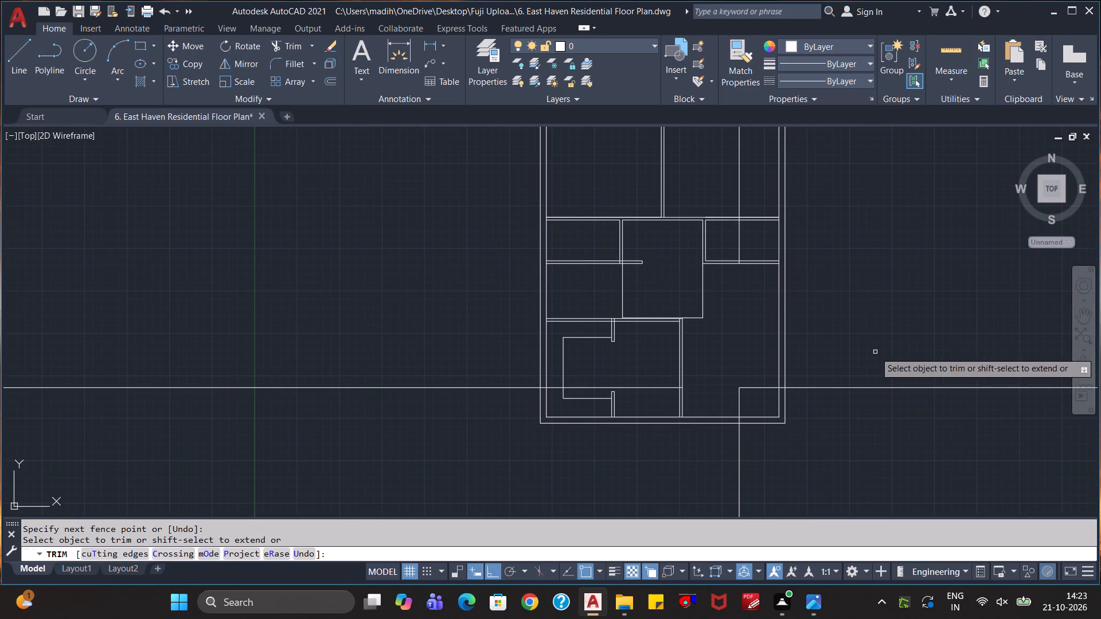
{"action": "left_click_drag", "start_coordinate": [875, 352], "coordinate": [874, 369]}
{"action": "left_click_drag", "start_coordinate": [926, 365], "coordinate": [716, 527]}
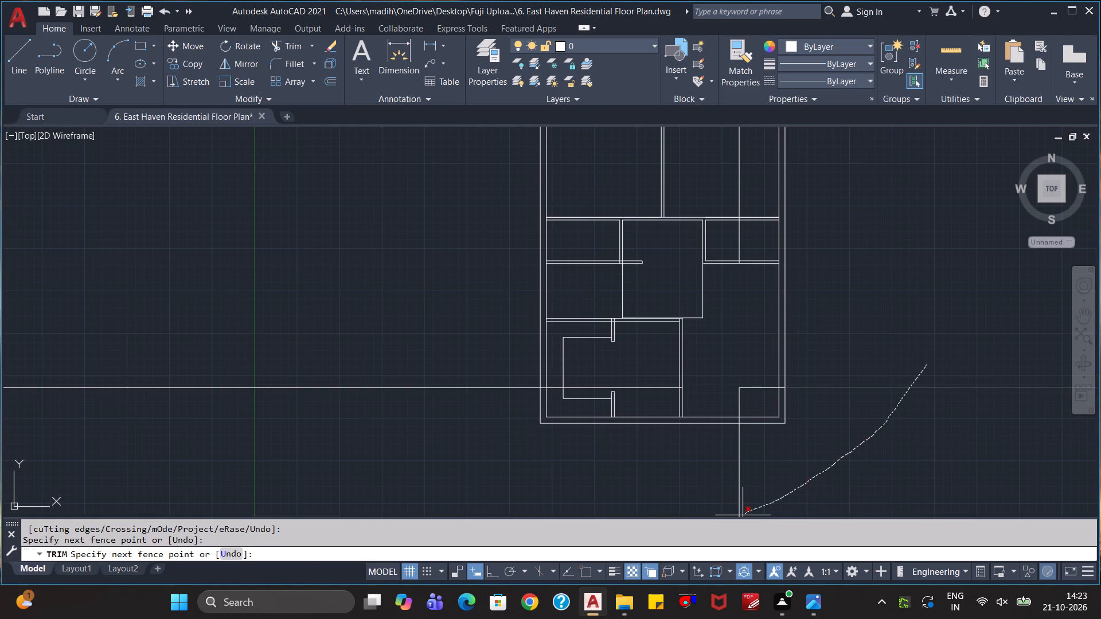
{"action": "left_click_drag", "start_coordinate": [716, 527], "coordinate": [686, 508]}
{"action": "key", "text": "Escape"}
{"action": "key", "text": "Escape"}
{"action": "key", "text": "Escape"}
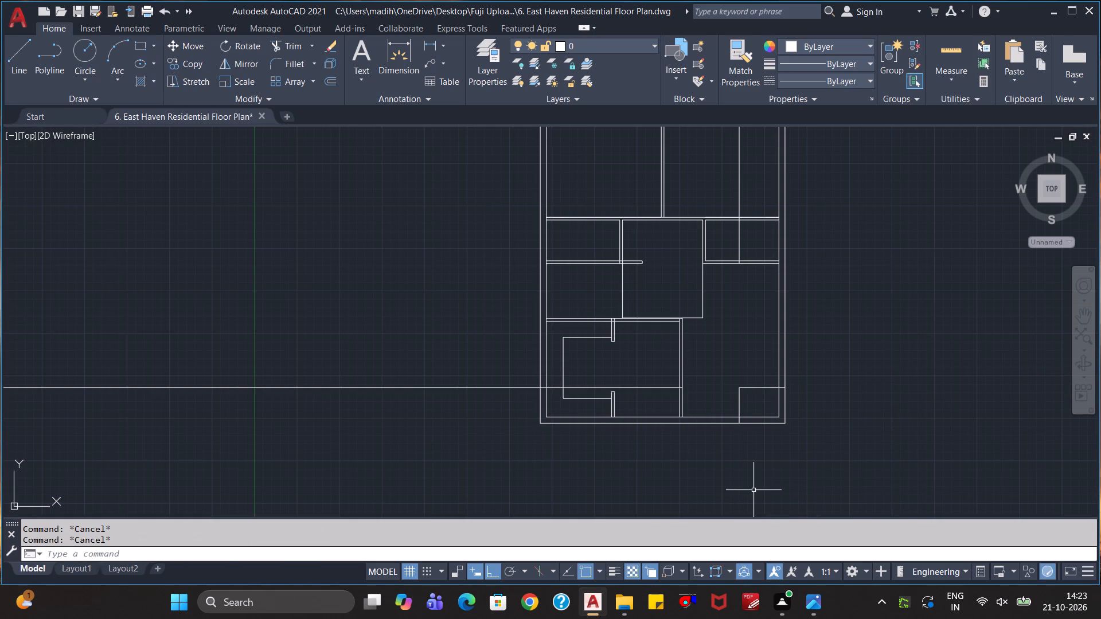
Erase the leftover horizontal line through the lower left rooms and the leftover vertical line running up through the upper right room.
{"action": "left_click", "coordinate": [444, 434]}
{"action": "left_click", "coordinate": [429, 371]}
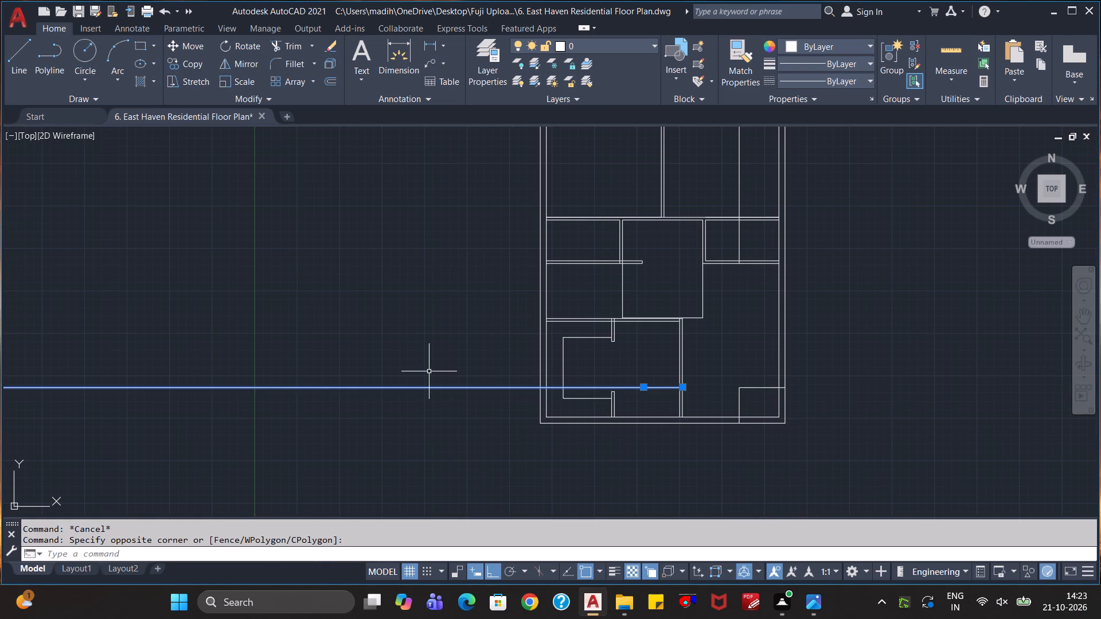
{"action": "key", "text": "Delete"}
{"action": "scroll", "coordinate": [429, 371], "scroll_direction": "down", "scroll_amount": 2}
{"action": "left_click", "coordinate": [632, 214]}
{"action": "left_click", "coordinate": [513, 213]}
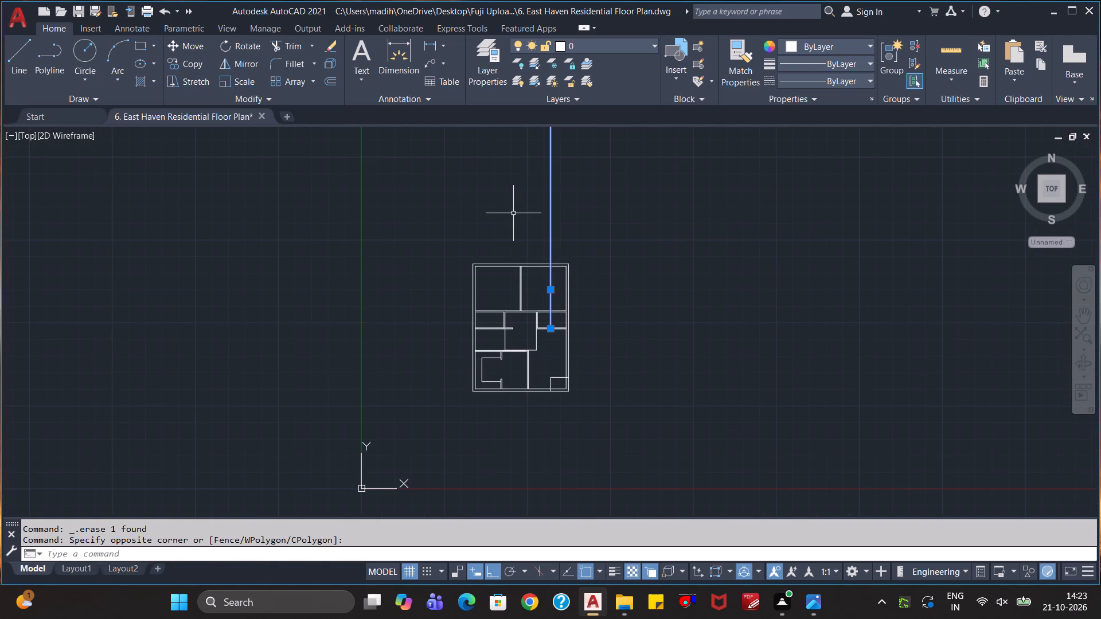
{"action": "key", "text": "Delete"}
Trim the small corner room's top and left lines back to the inner faces of the outer walls.
{"action": "scroll", "coordinate": [595, 301], "scroll_direction": "up", "scroll_amount": 3}
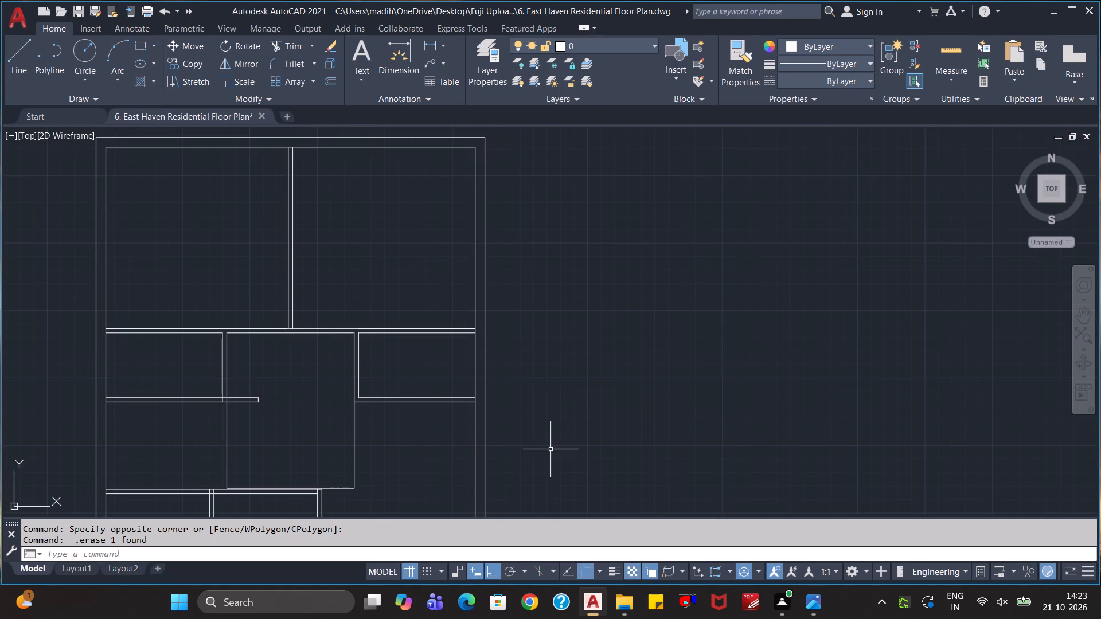
{"action": "middle_click_drag", "start_coordinate": [546, 454], "coordinate": [637, 214]}
{"action": "scroll", "coordinate": [600, 340], "scroll_direction": "up", "scroll_amount": 2}
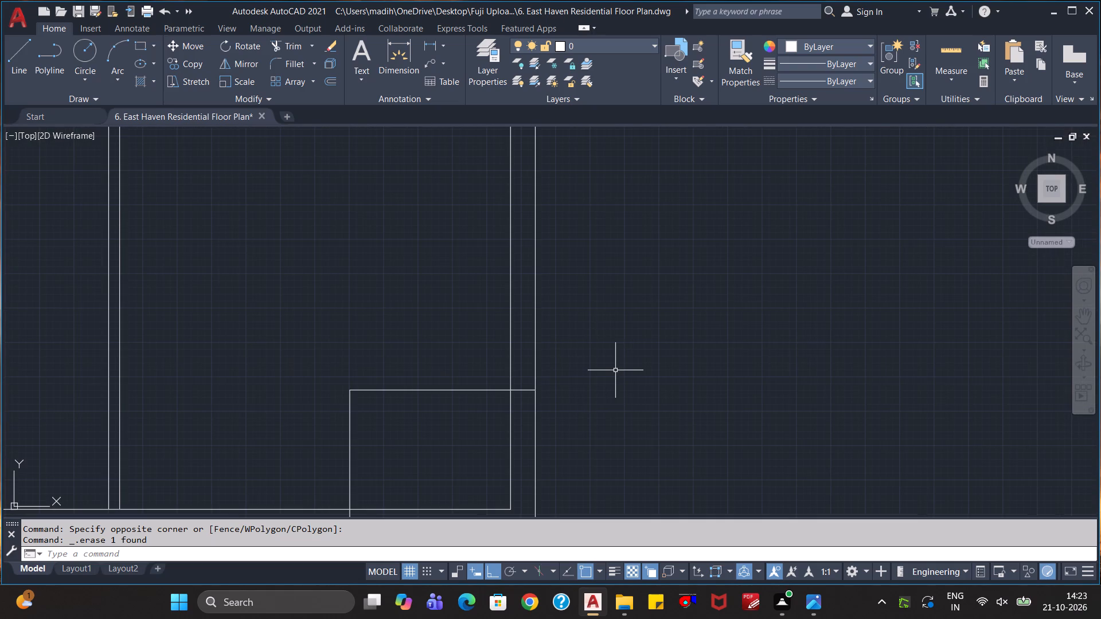
{"action": "middle_click_drag", "start_coordinate": [616, 370], "coordinate": [649, 323]}
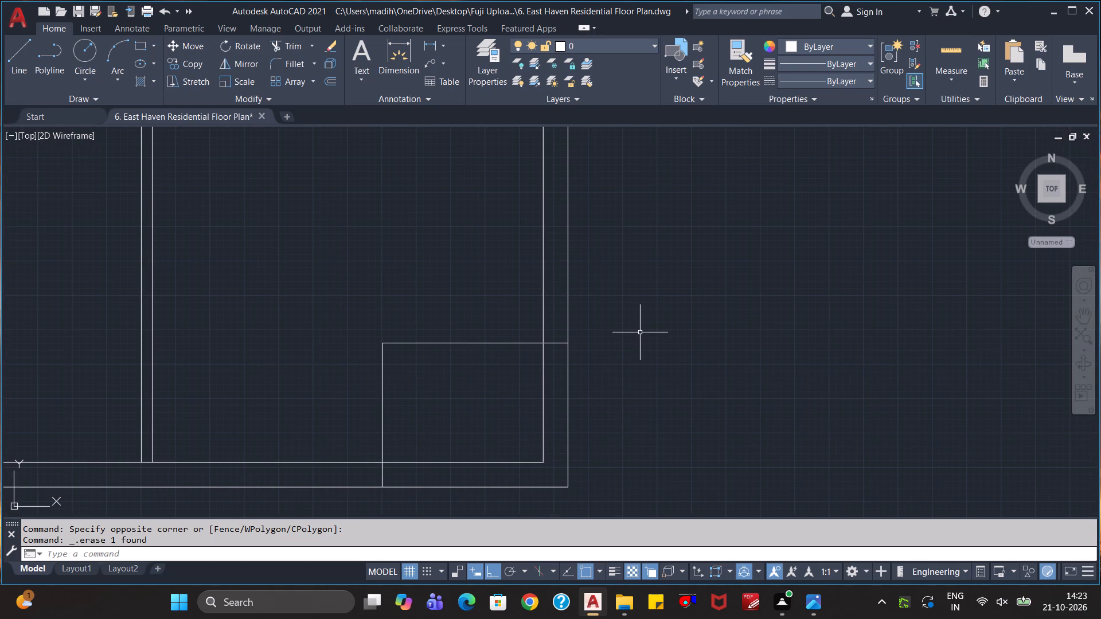
{"action": "key", "text": "r"}
{"action": "key", "text": "BackSpace"}
{"action": "type", "text": "tr"}
{"action": "key", "text": "Return"}
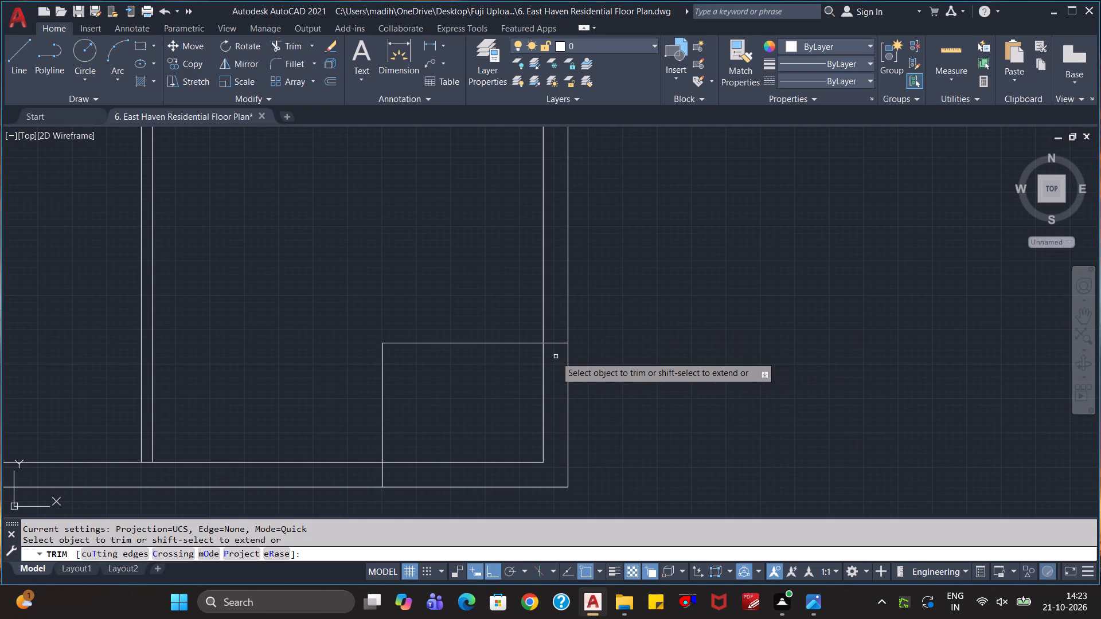
{"action": "left_click", "coordinate": [556, 356]}
{"action": "left_click", "coordinate": [553, 338]}
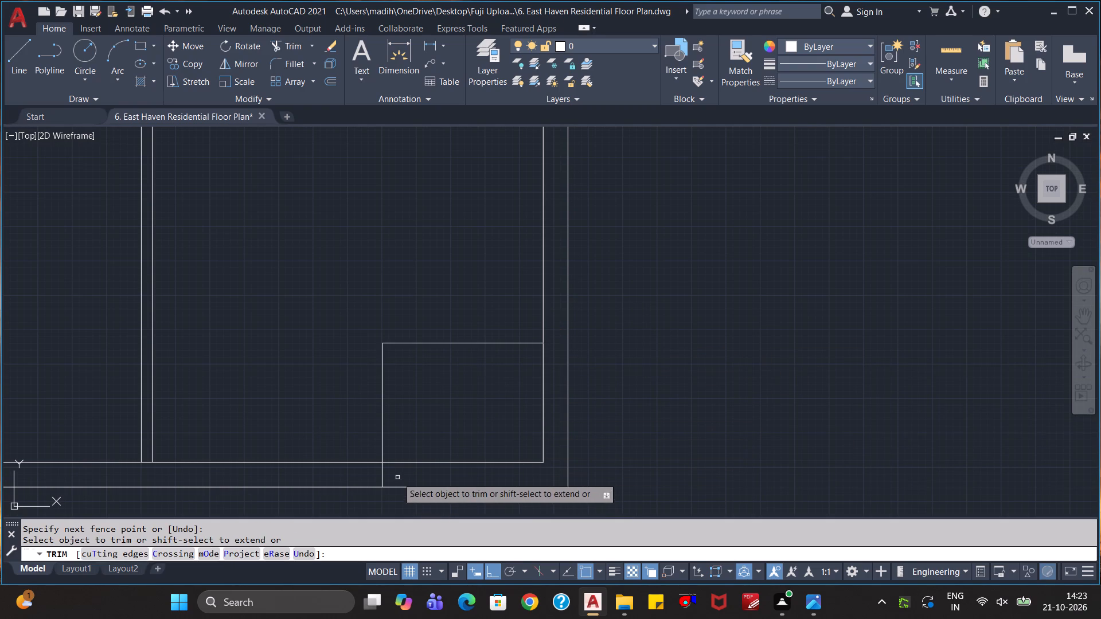
{"action": "left_click", "coordinate": [397, 477]}
{"action": "left_click", "coordinate": [380, 476]}
{"action": "key", "text": "Escape"}
{"action": "key", "text": "Escape"}
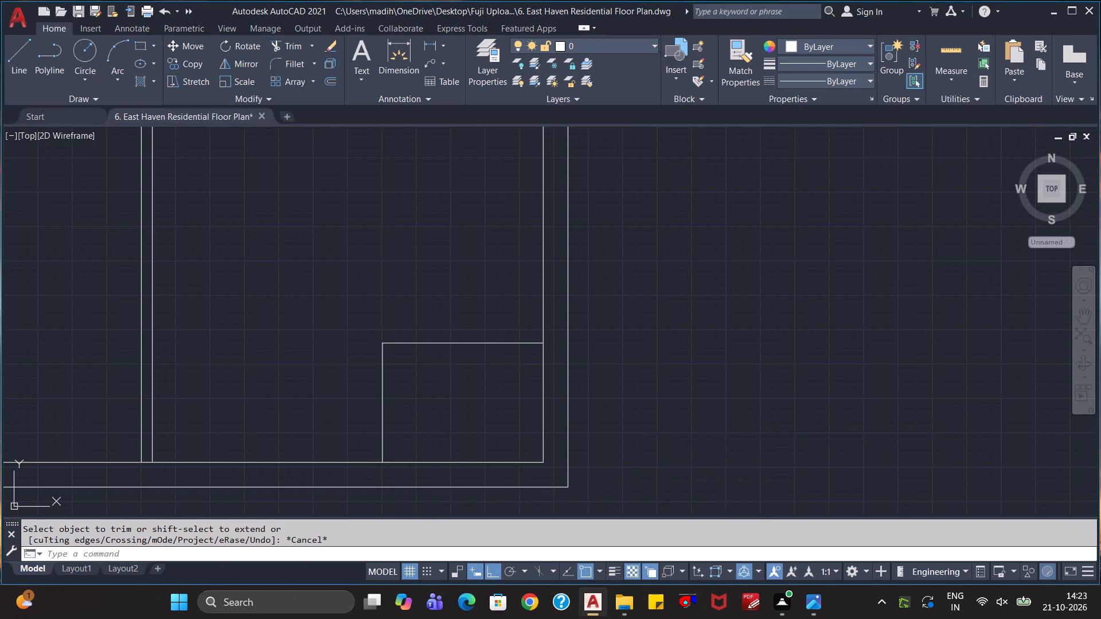
{"action": "key", "text": "Escape"}
Add centre-aligned multiline text reading "Prayer" and "Room" on two lines inside the small corner room.
{"action": "scroll", "coordinate": [724, 415], "scroll_direction": "down", "scroll_amount": 2}
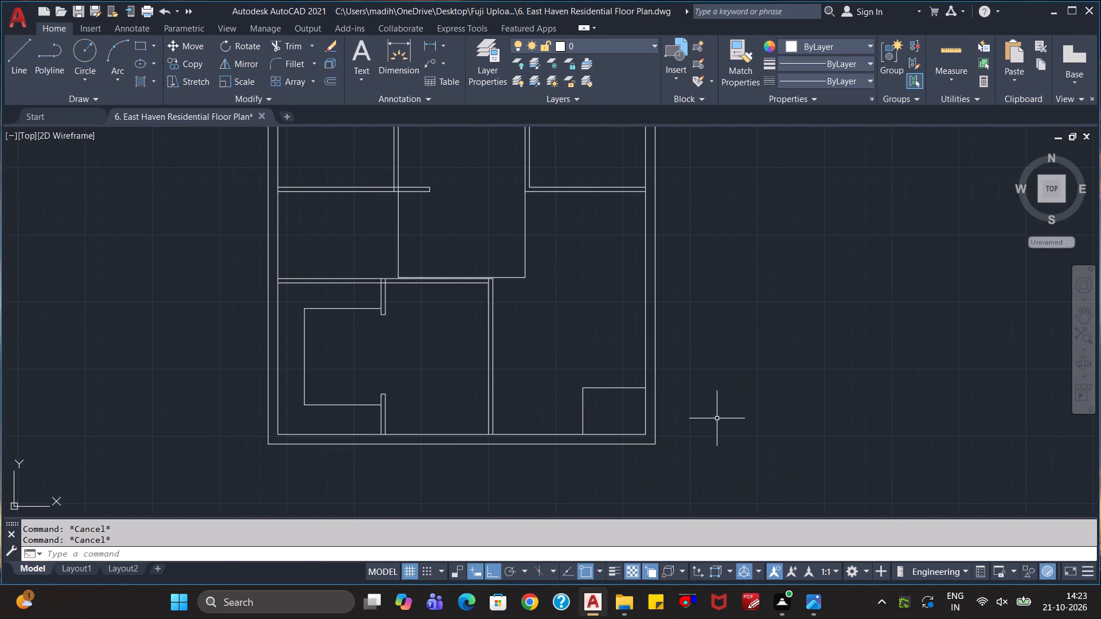
{"action": "left_click", "coordinate": [360, 54]}
{"action": "left_click", "coordinate": [591, 409]}
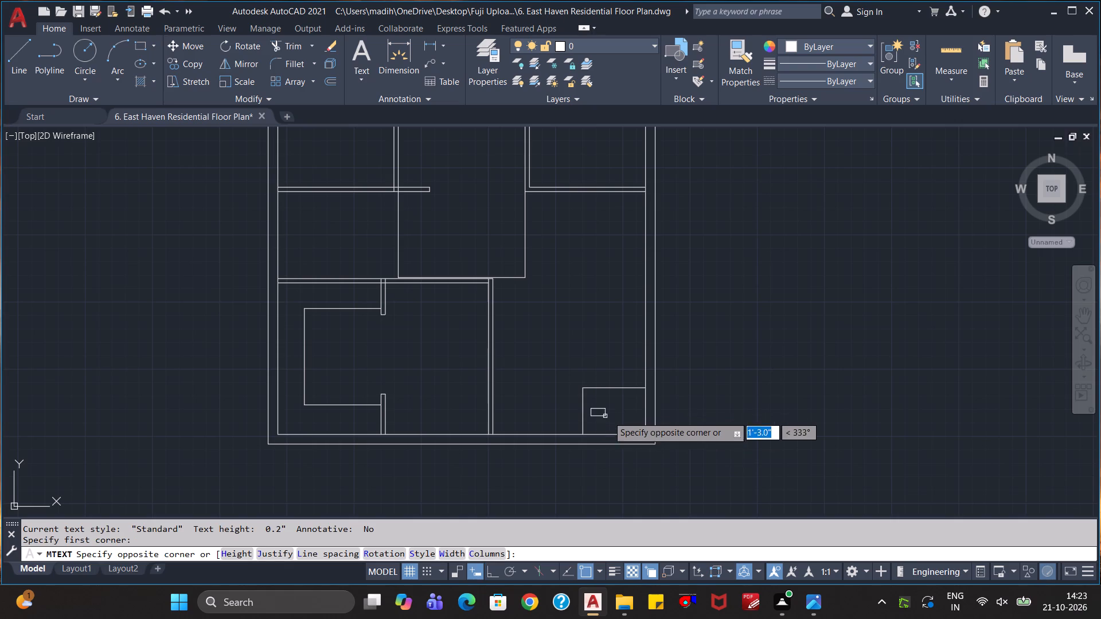
{"action": "left_click", "coordinate": [634, 423]}
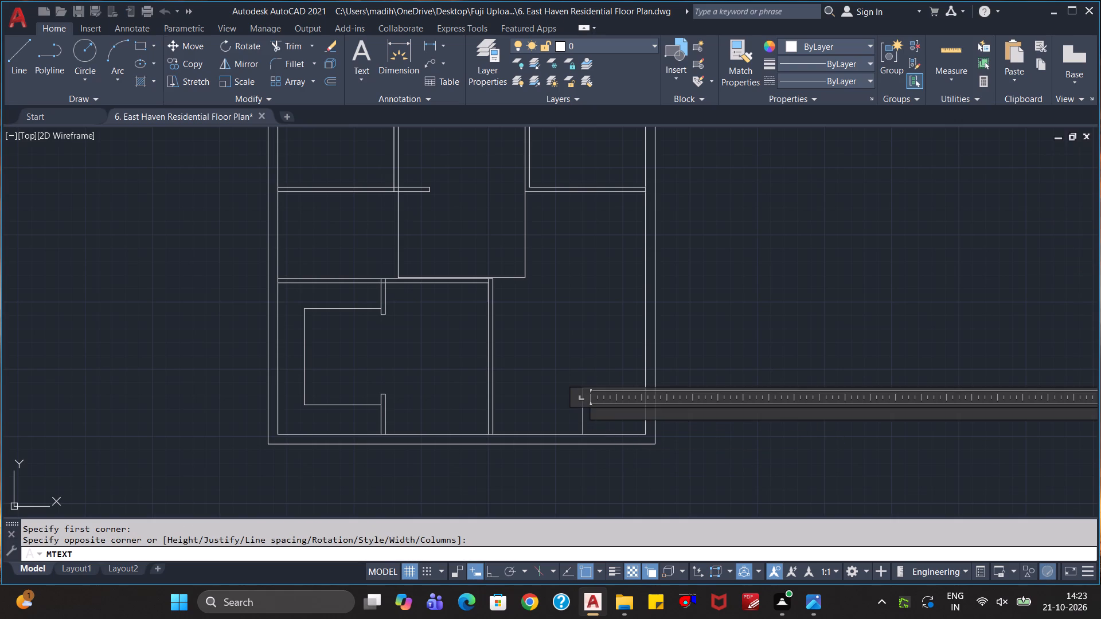
{"action": "type", "text": "Prayer"}
{"action": "key", "text": "space"}
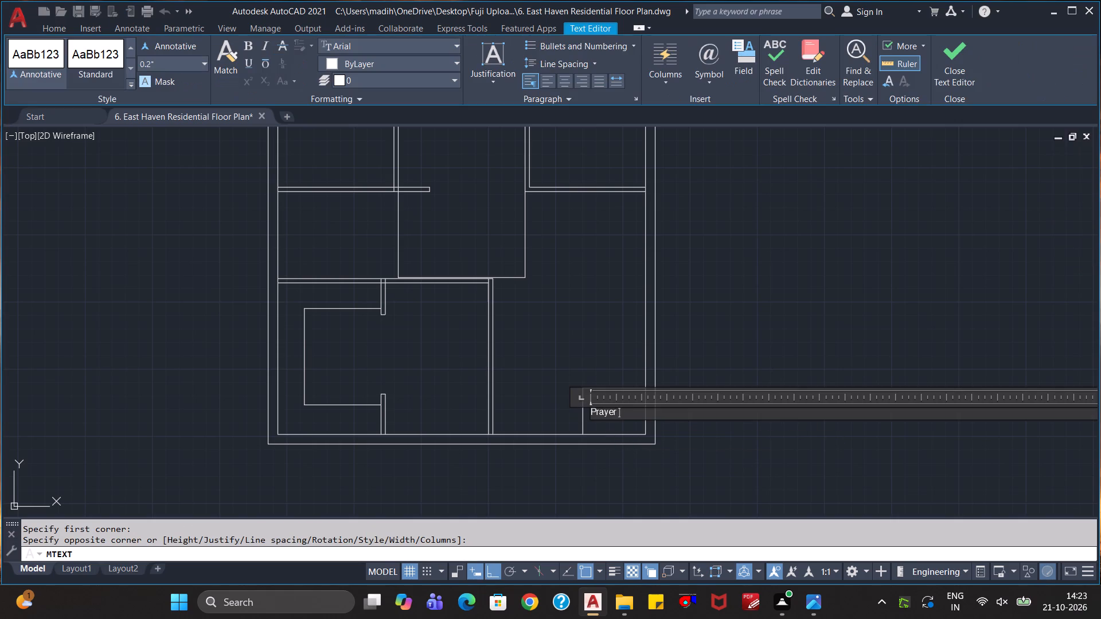
{"action": "key", "text": "BackSpace"}
{"action": "key", "text": "Return"}
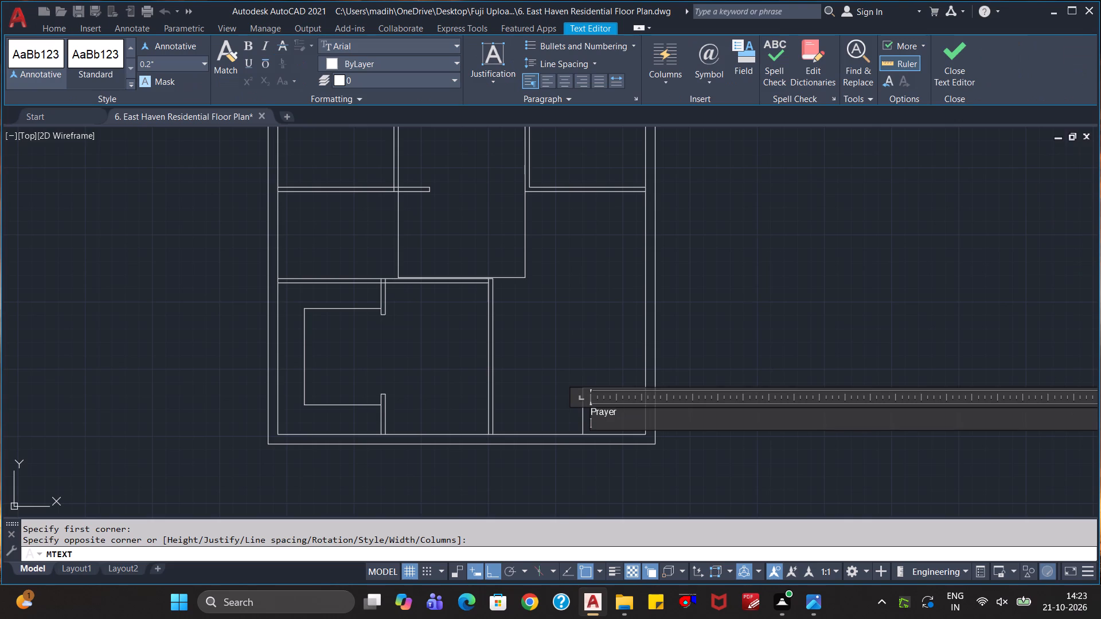
{"action": "key", "text": "shift+r"}
{"action": "type", "text": "oom"}
{"action": "key", "text": "ctrl+a"}
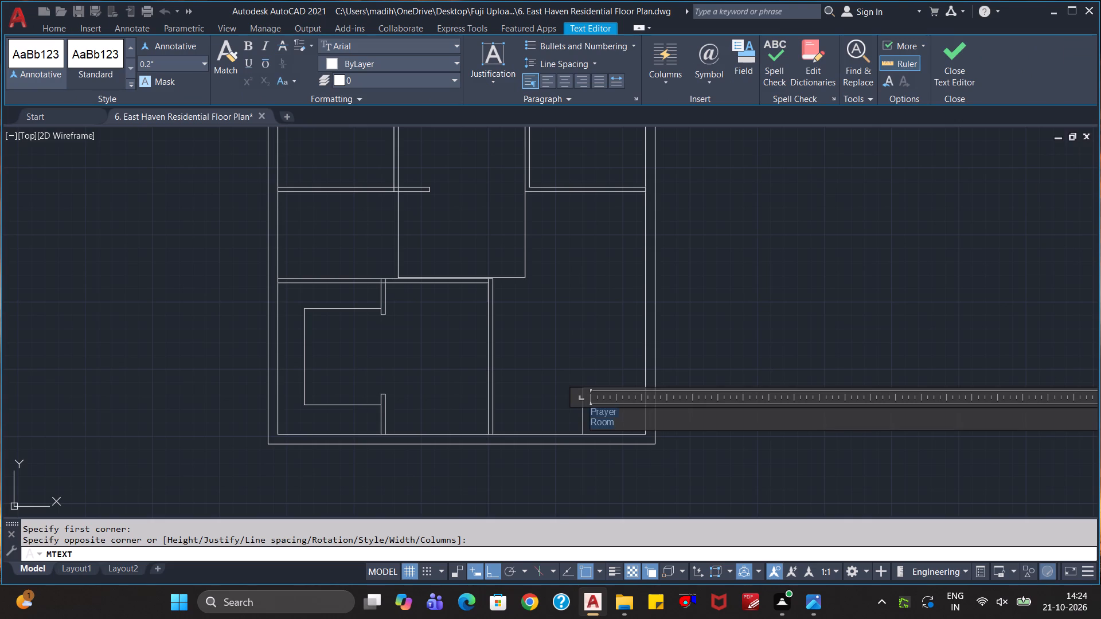
{"action": "left_click", "coordinate": [565, 77]}
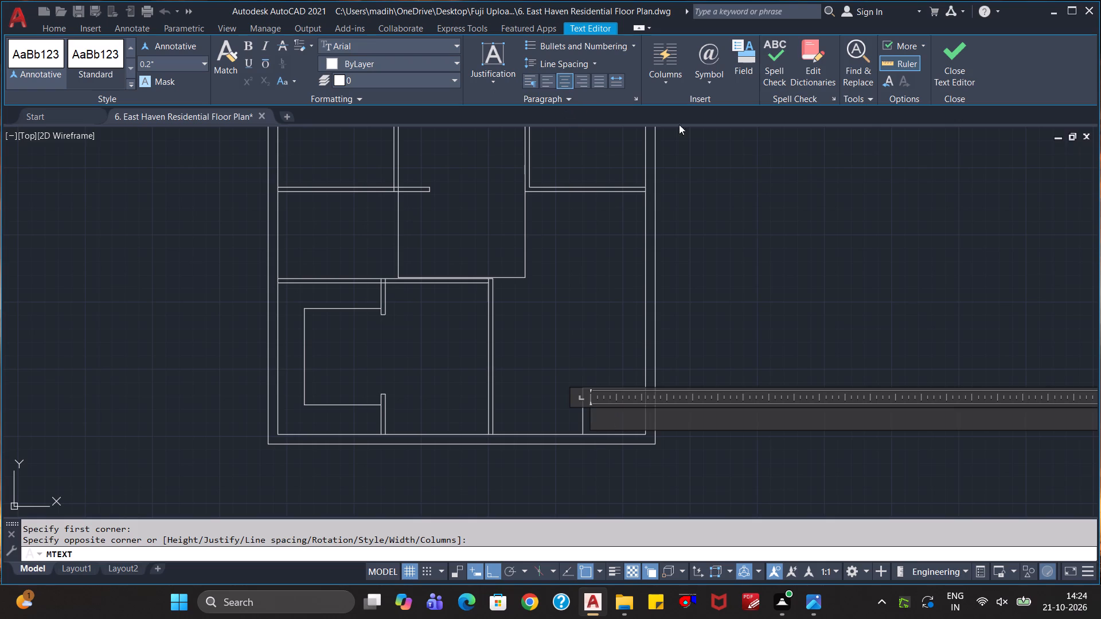
{"action": "left_click", "coordinate": [943, 54]}
Scale up the tiny "Prayer Room" text, using a base point at the text inside the corner room.
{"action": "scroll", "coordinate": [901, 311], "scroll_direction": "down", "scroll_amount": 1}
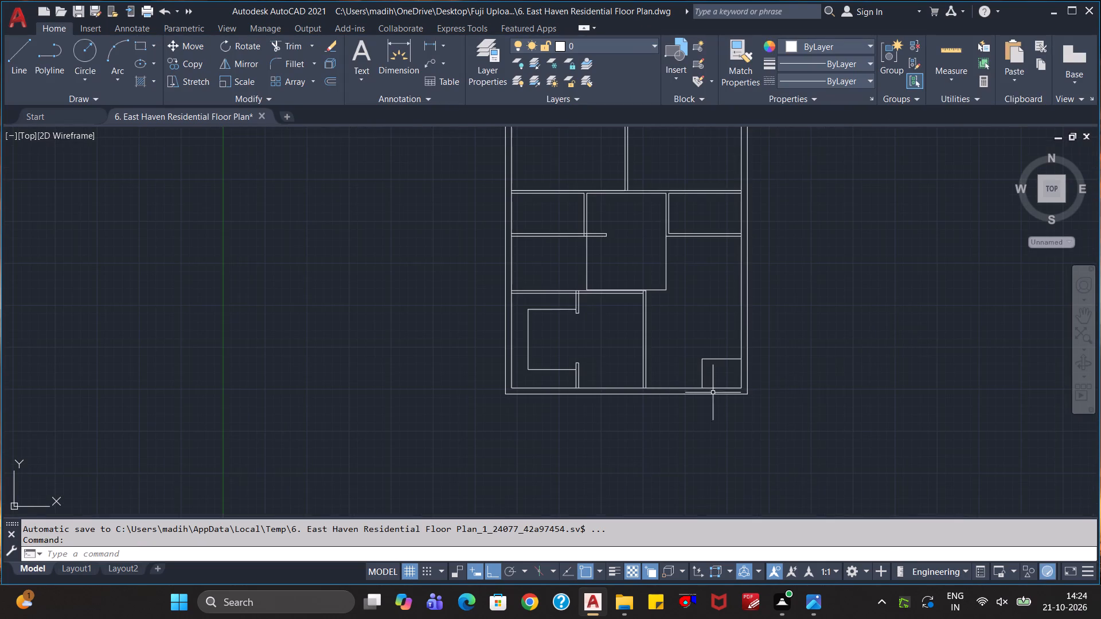
{"action": "scroll", "coordinate": [707, 370], "scroll_direction": "up", "scroll_amount": 5}
{"action": "left_click", "coordinate": [770, 384]}
{"action": "left_click", "coordinate": [721, 335]}
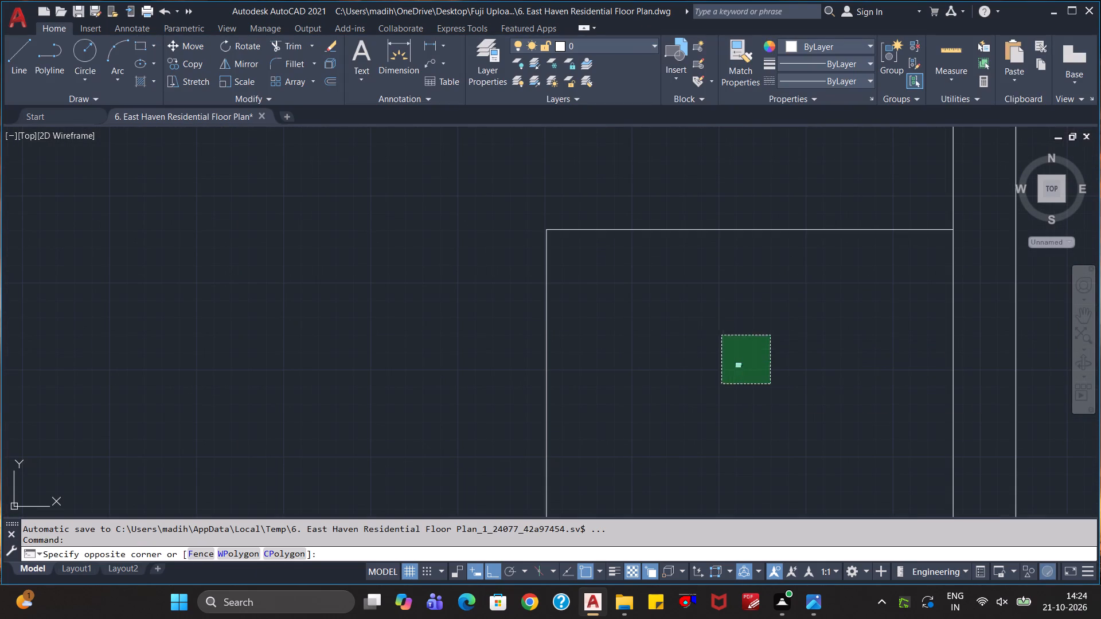
{"action": "type", "text": "sc"}
{"action": "key", "text": "Return"}
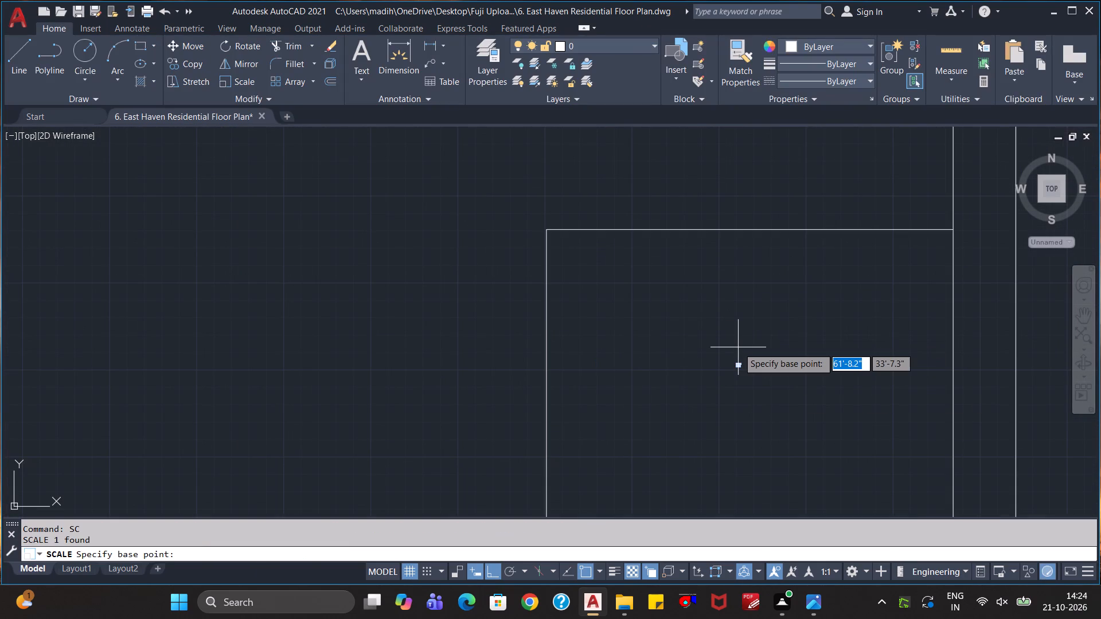
{"action": "left_click", "coordinate": [736, 369]}
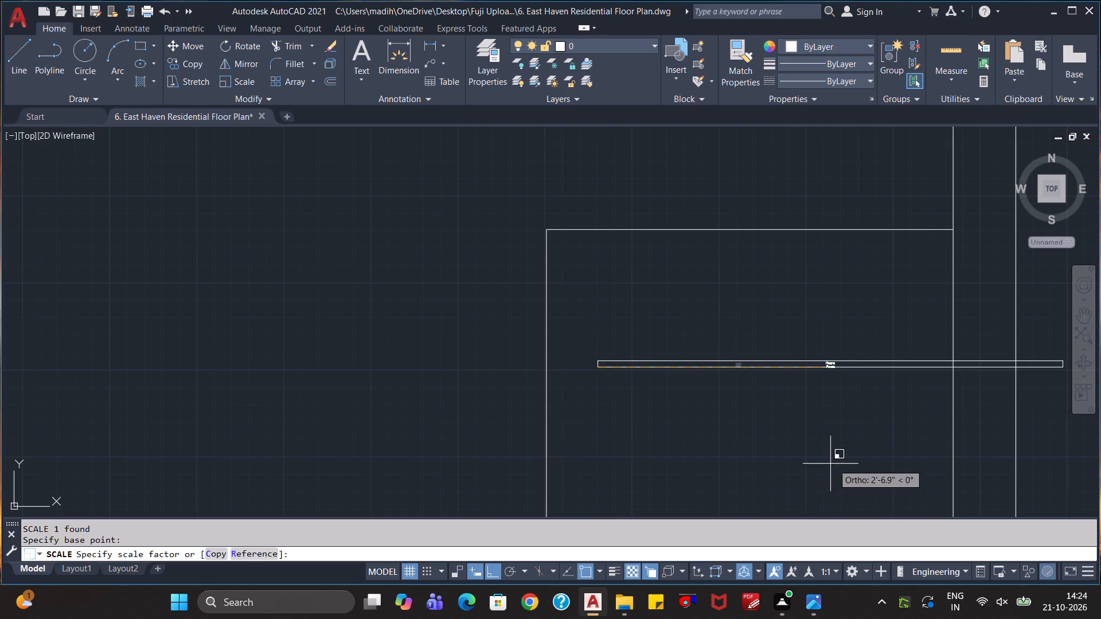
{"action": "middle_click_drag", "start_coordinate": [885, 454], "coordinate": [459, 250]}
{"action": "middle_click_drag", "start_coordinate": [899, 425], "coordinate": [840, 414]}
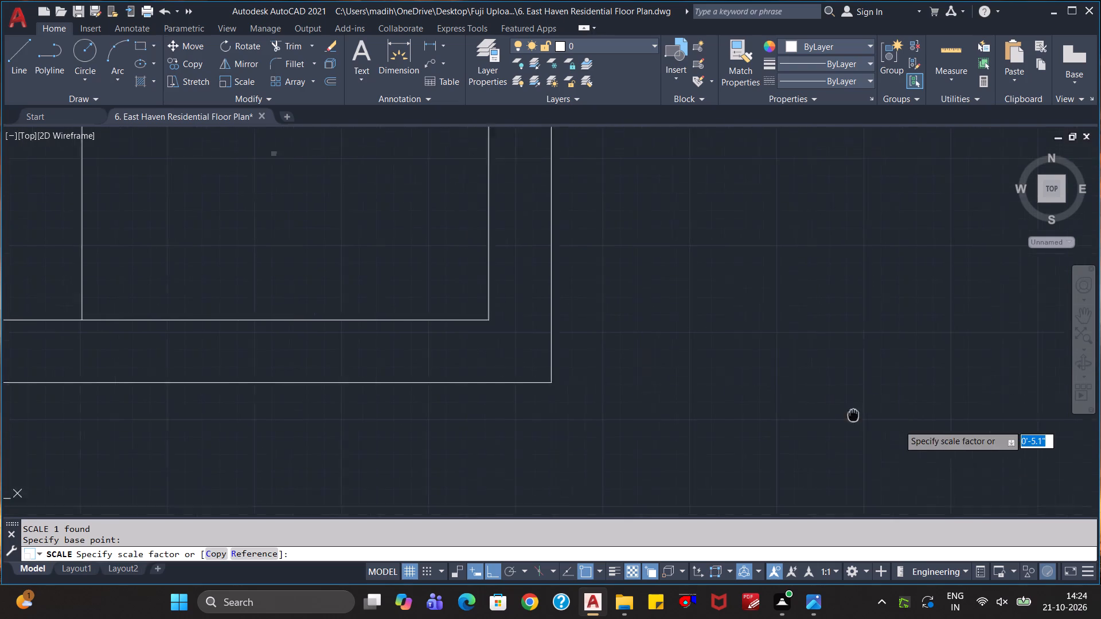
{"action": "middle_click_drag", "start_coordinate": [840, 414], "coordinate": [514, 332]}
{"action": "scroll", "coordinate": [514, 332], "scroll_direction": "up", "scroll_amount": 1}
{"action": "scroll", "coordinate": [520, 338], "scroll_direction": "down", "scroll_amount": 3}
{"action": "middle_click_drag", "start_coordinate": [853, 378], "coordinate": [836, 391]}
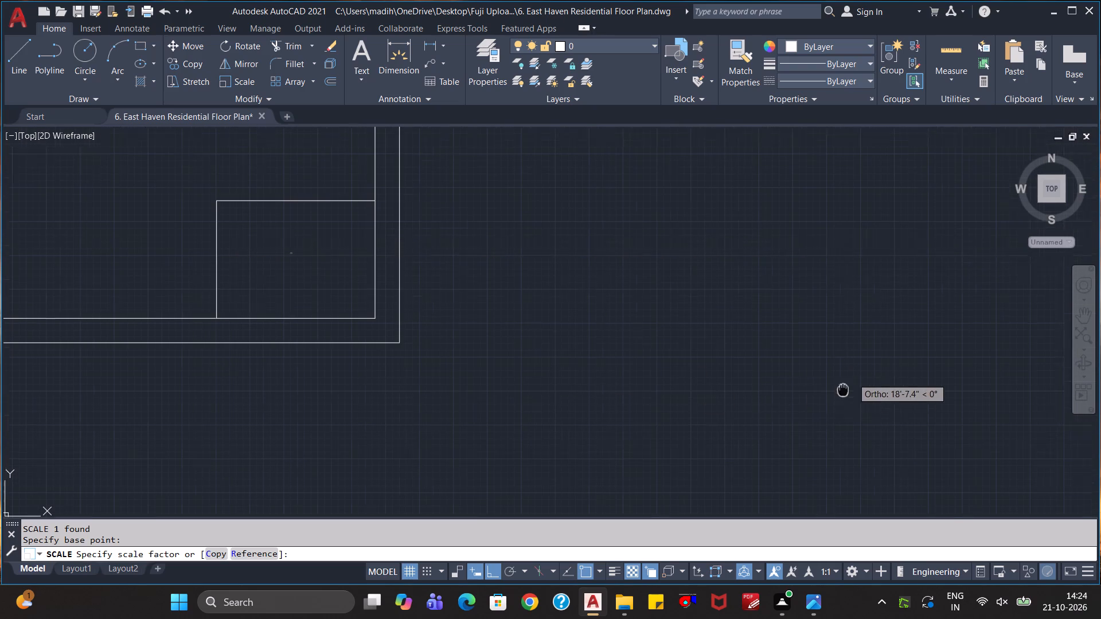
{"action": "middle_click_drag", "start_coordinate": [836, 391], "coordinate": [661, 388]}
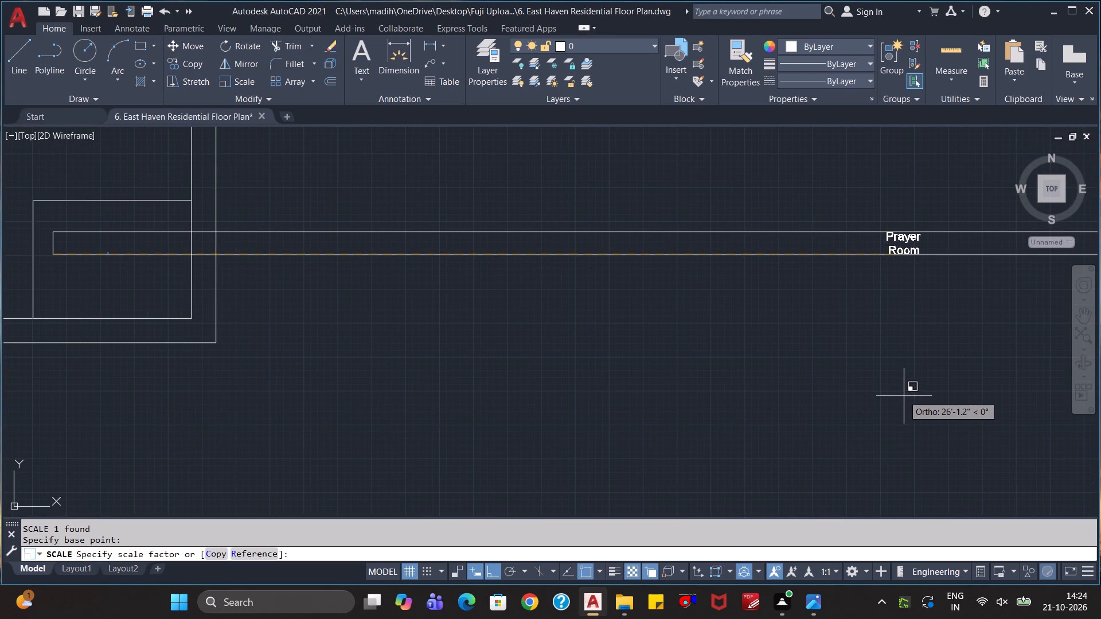
{"action": "middle_click_drag", "start_coordinate": [897, 400], "coordinate": [631, 400]}
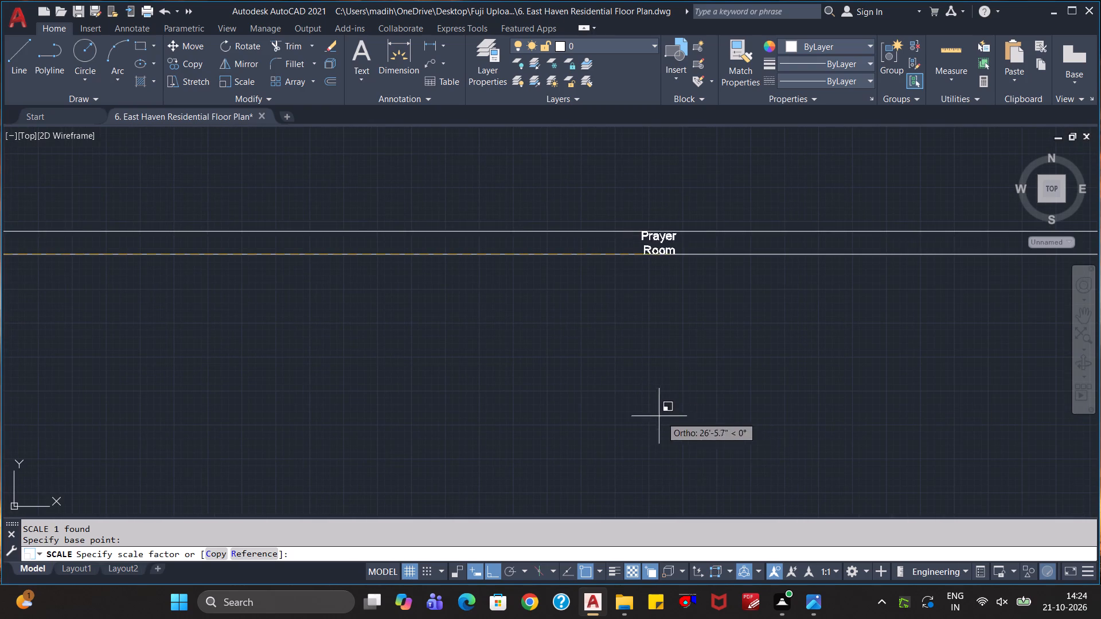
{"action": "left_click", "coordinate": [805, 413]}
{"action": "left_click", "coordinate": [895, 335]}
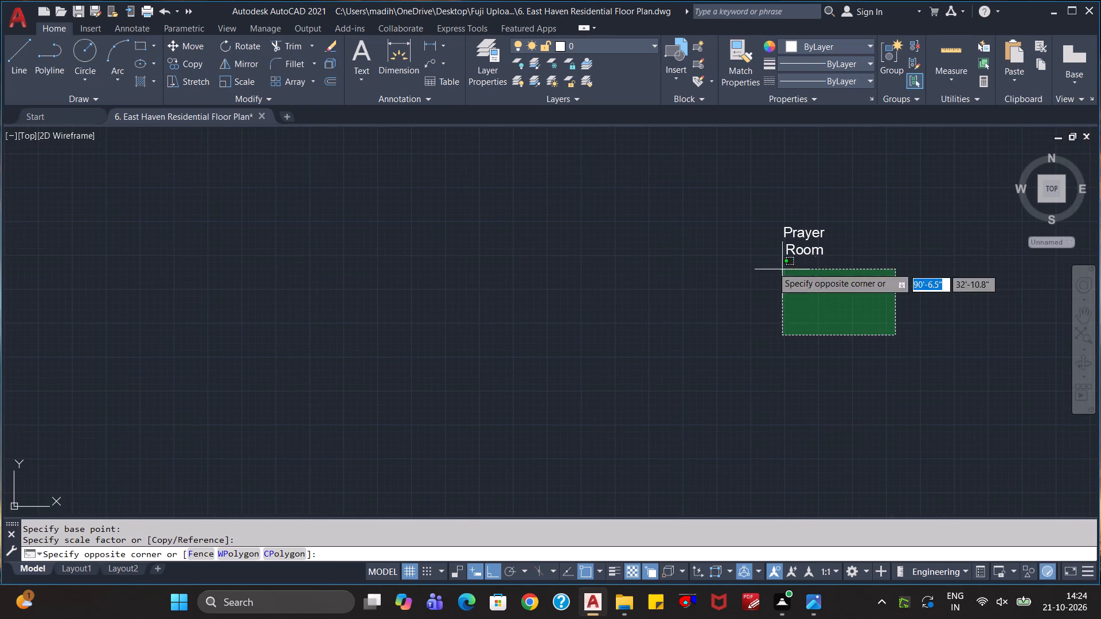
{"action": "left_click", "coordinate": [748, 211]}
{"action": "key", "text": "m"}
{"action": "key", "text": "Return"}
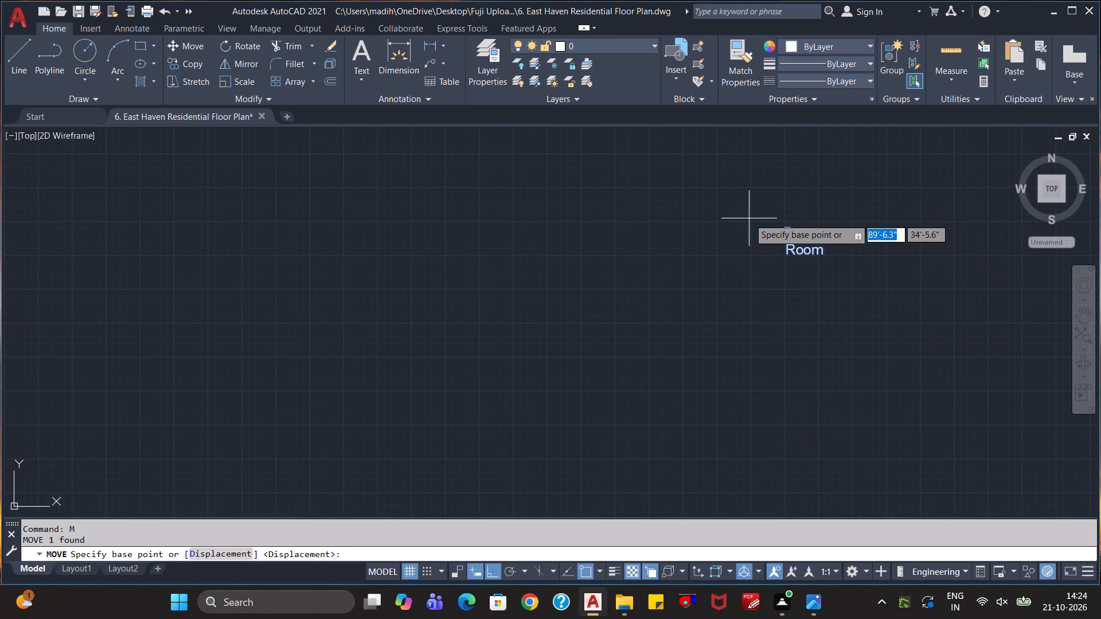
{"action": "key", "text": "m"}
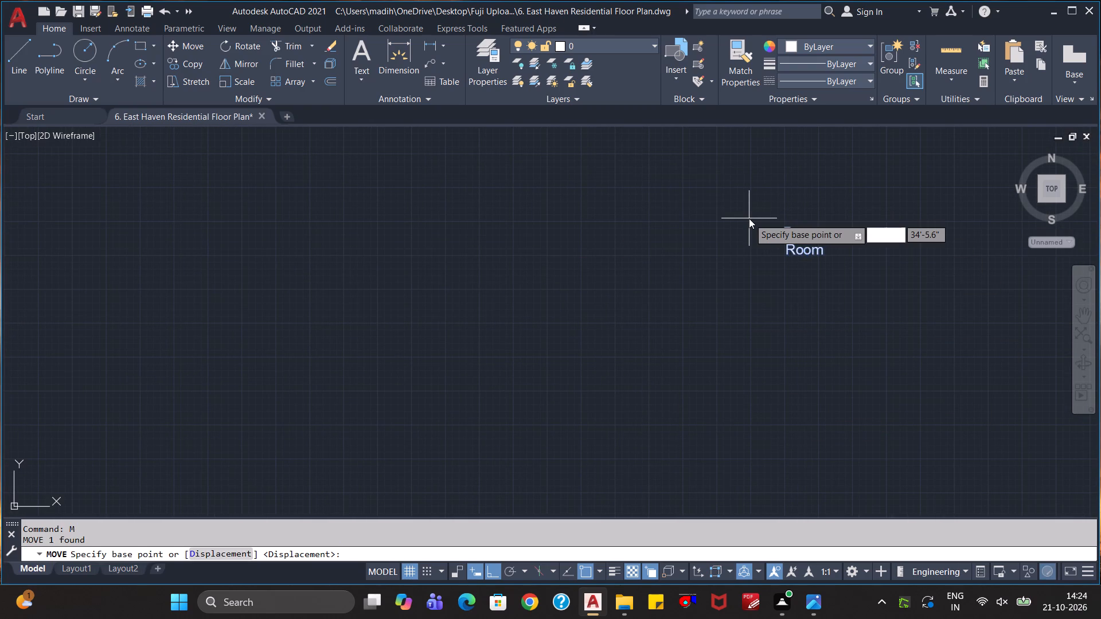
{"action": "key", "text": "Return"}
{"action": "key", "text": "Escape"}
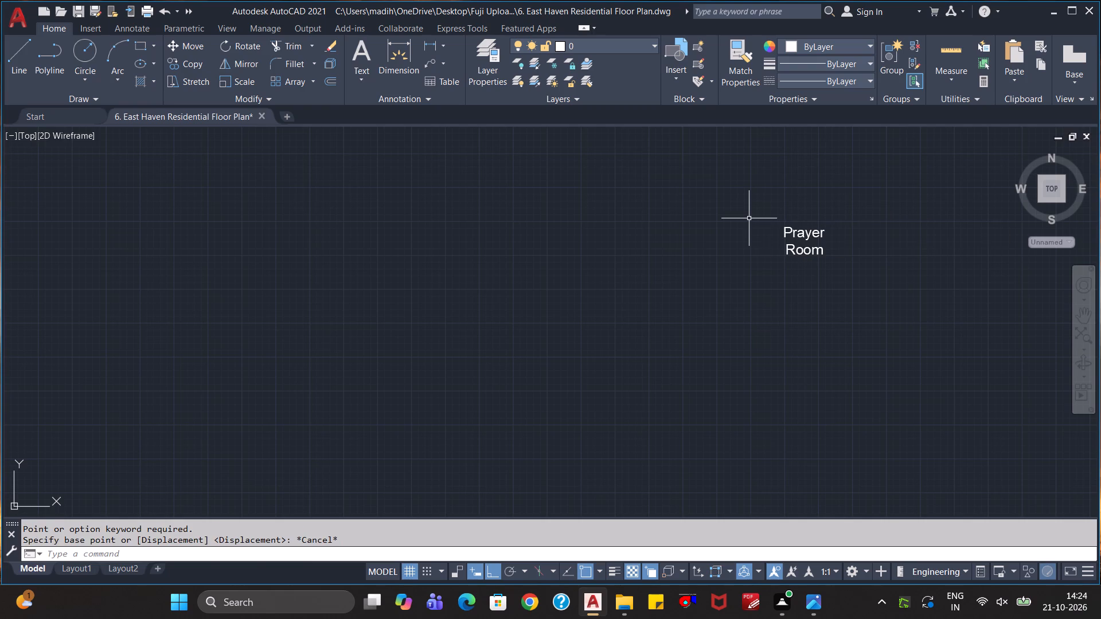
Move the enlarged "Prayer Room" text to the middle of the small corner room, with Ortho turned off for free placement.
{"action": "left_click", "coordinate": [894, 288]}
{"action": "left_click", "coordinate": [758, 198]}
{"action": "key", "text": "m"}
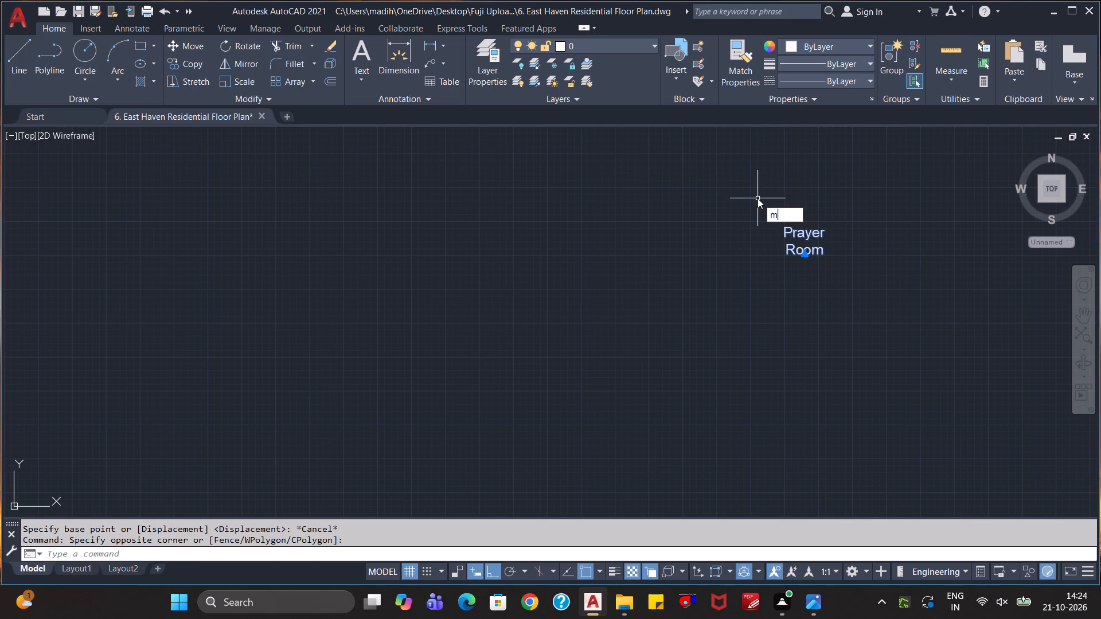
{"action": "key", "text": "Return"}
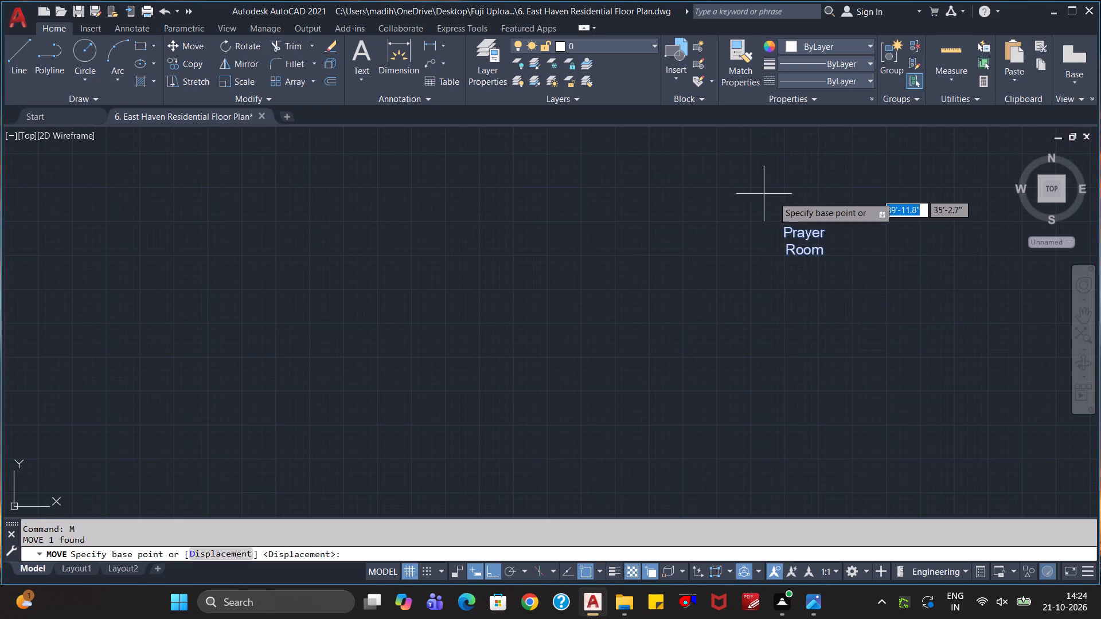
{"action": "left_click", "coordinate": [803, 240]}
{"action": "scroll", "coordinate": [423, 319], "scroll_direction": "down", "scroll_amount": 5}
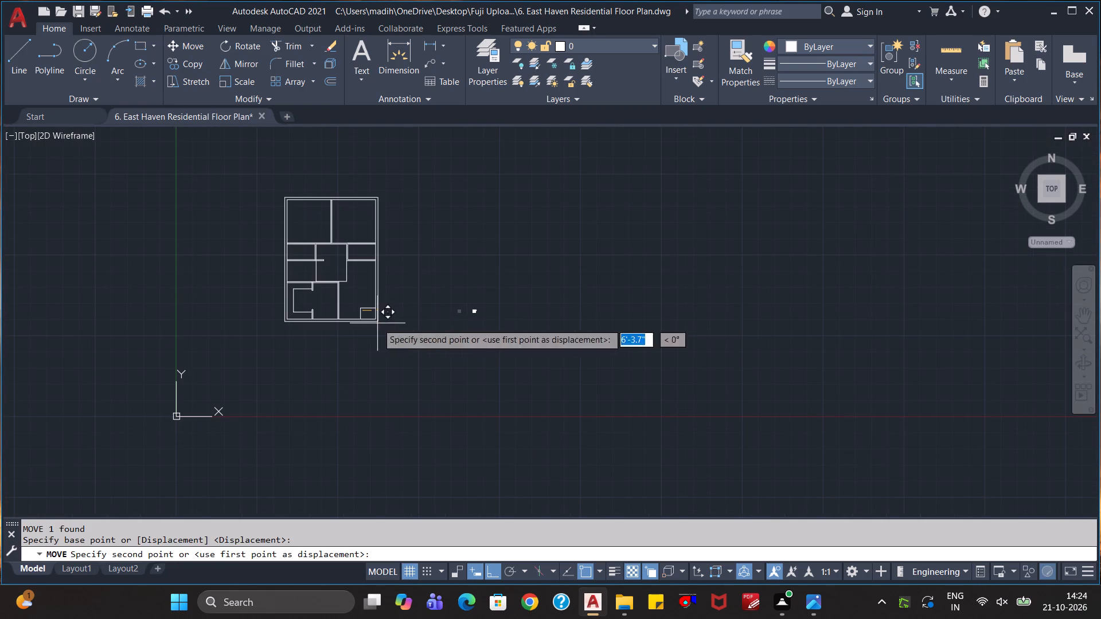
{"action": "scroll", "coordinate": [279, 310], "scroll_direction": "up", "scroll_amount": 4}
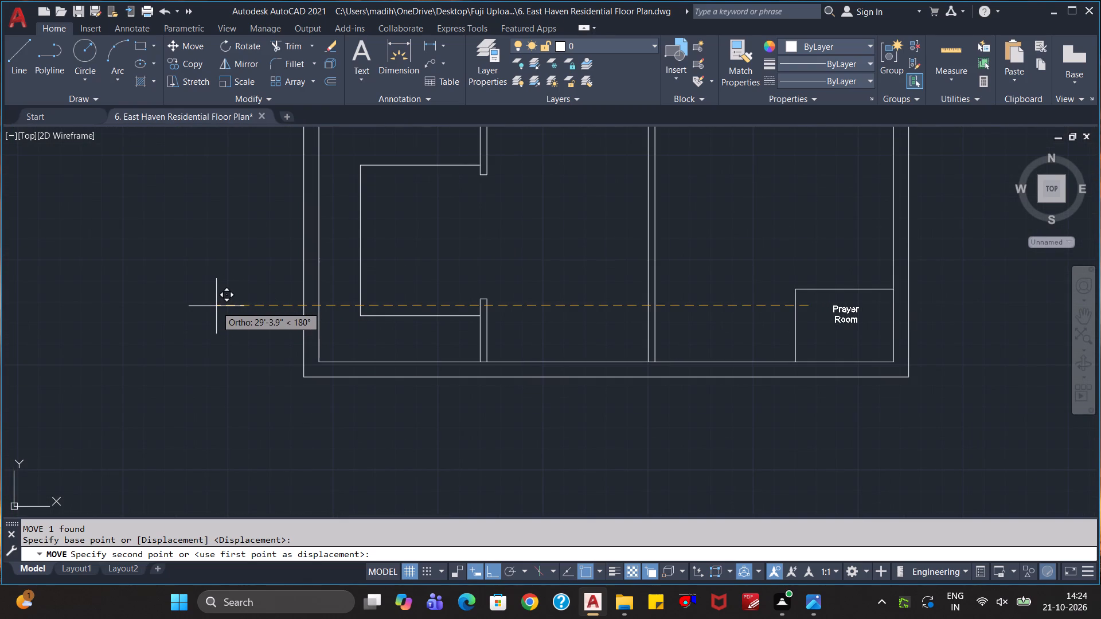
{"action": "key", "text": "F8"}
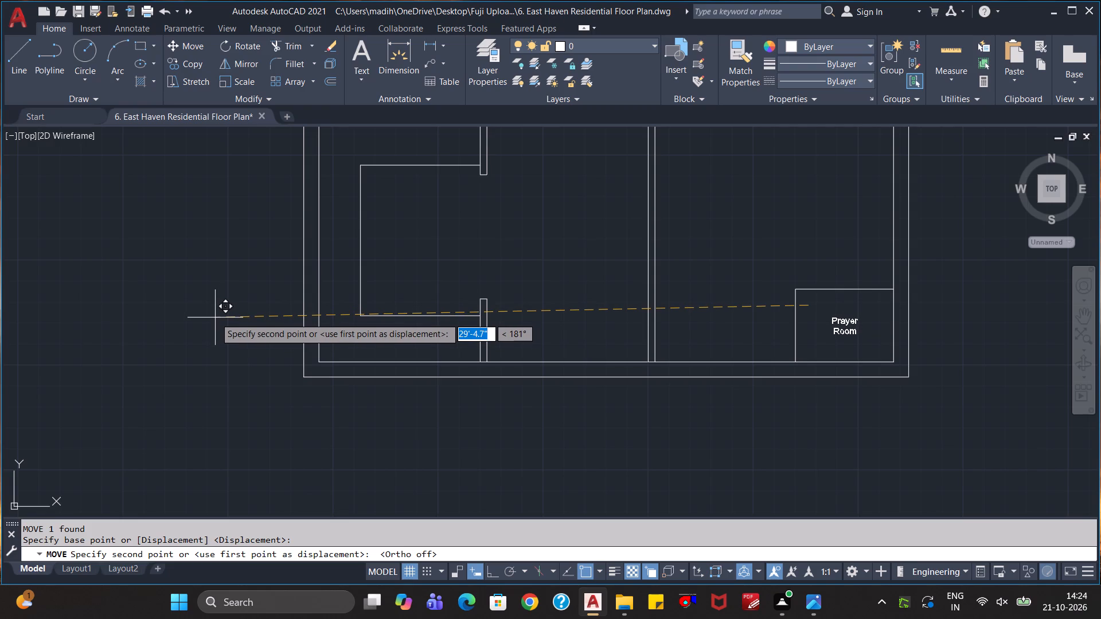
{"action": "left_click", "coordinate": [214, 317]}
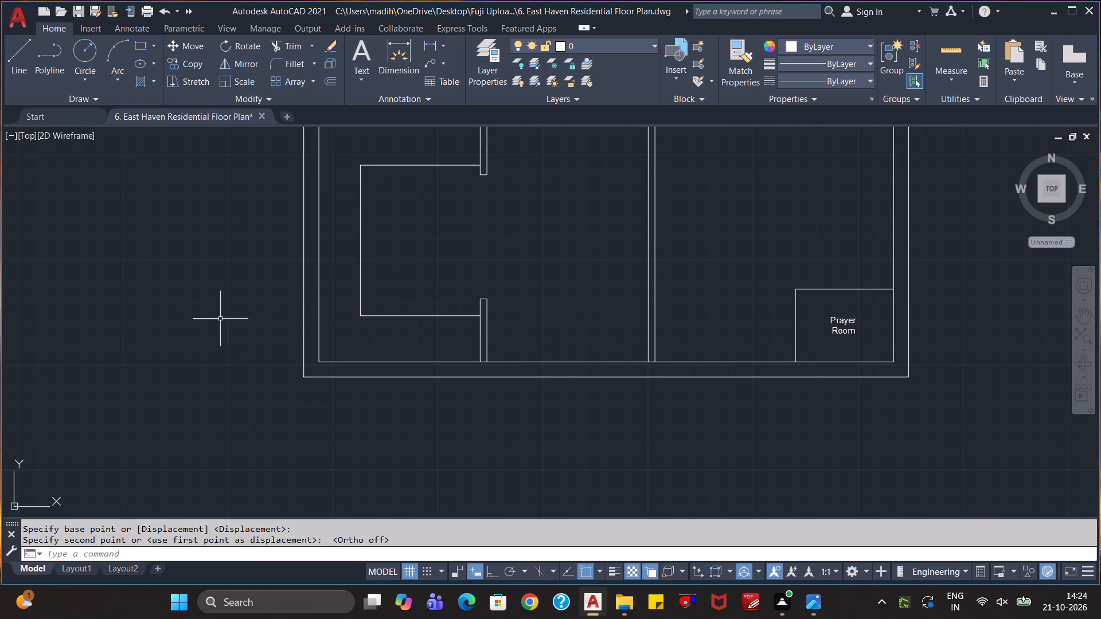
Measure the width and height of the prayer room with Quick Measure.
{"action": "scroll", "coordinate": [846, 377], "scroll_direction": "down", "scroll_amount": 1}
{"action": "scroll", "coordinate": [947, 420], "scroll_direction": "up", "scroll_amount": 1}
{"action": "scroll", "coordinate": [936, 315], "scroll_direction": "down", "scroll_amount": 1}
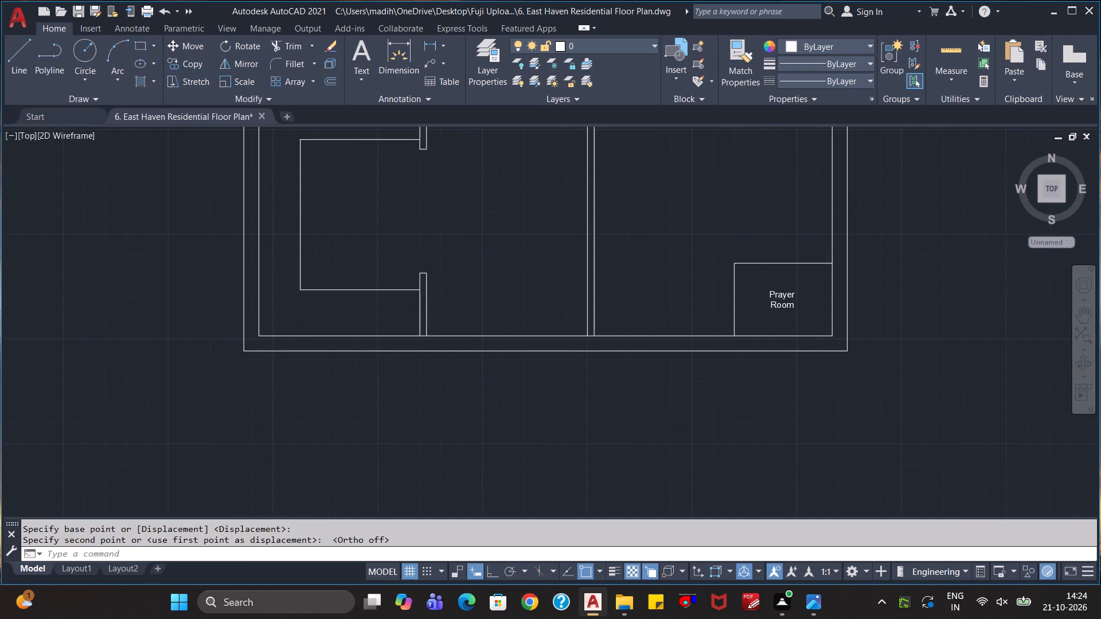
{"action": "scroll", "coordinate": [936, 315], "scroll_direction": "down", "scroll_amount": 1}
{"action": "middle_click_drag", "start_coordinate": [936, 304], "coordinate": [879, 364]}
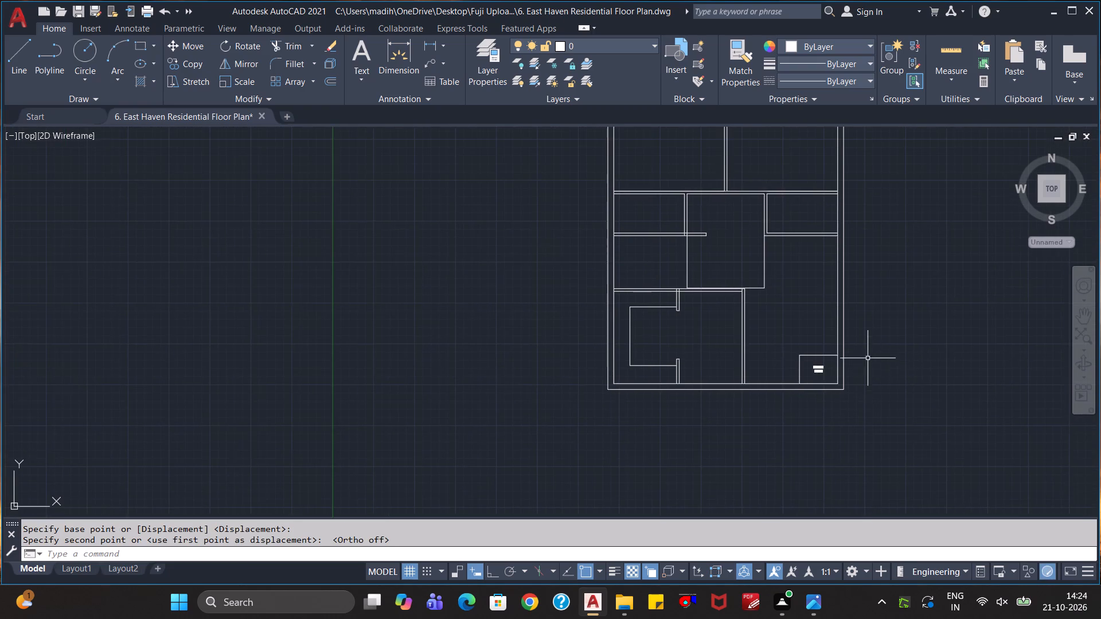
{"action": "scroll", "coordinate": [868, 357], "scroll_direction": "up", "scroll_amount": 1}
{"action": "middle_click_drag", "start_coordinate": [865, 308], "coordinate": [850, 351]}
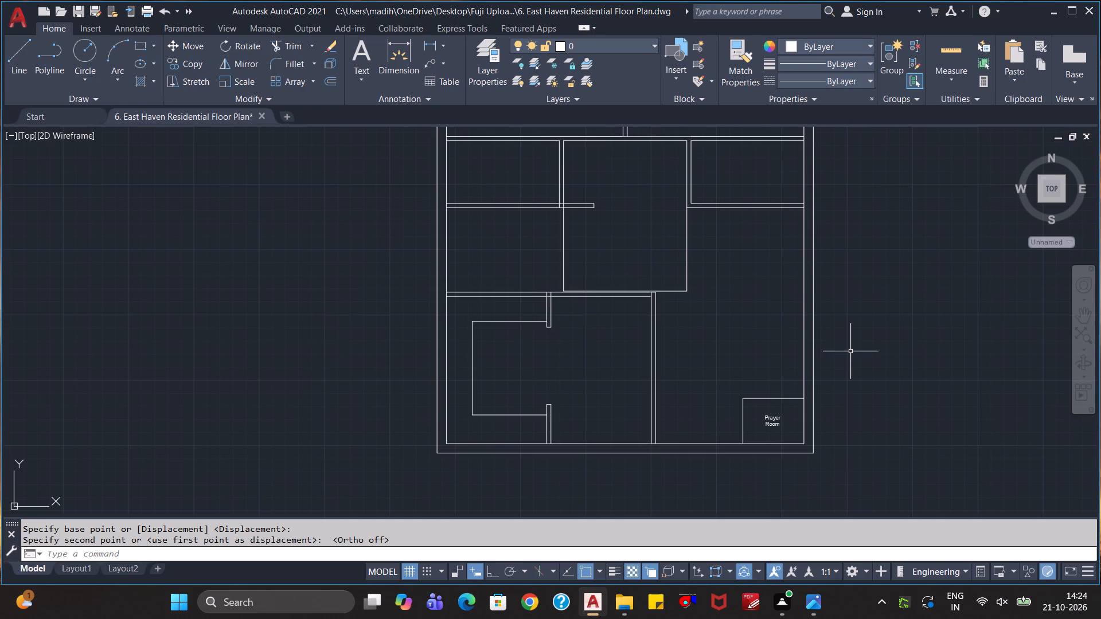
{"action": "left_click", "coordinate": [958, 53]}
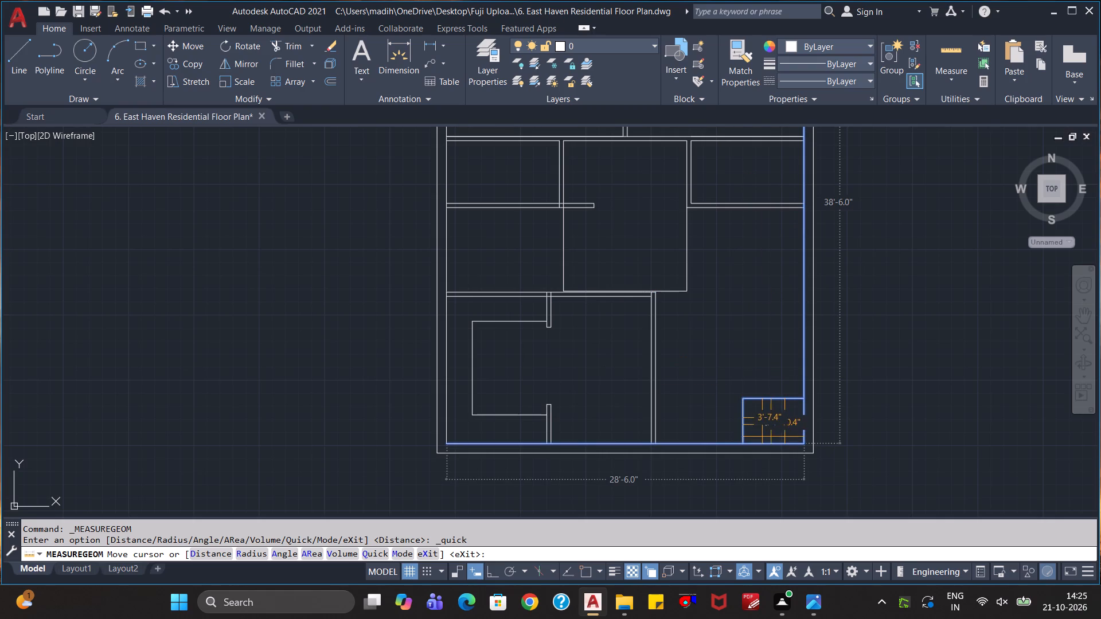
{"action": "scroll", "coordinate": [774, 434], "scroll_direction": "up", "scroll_amount": 3}
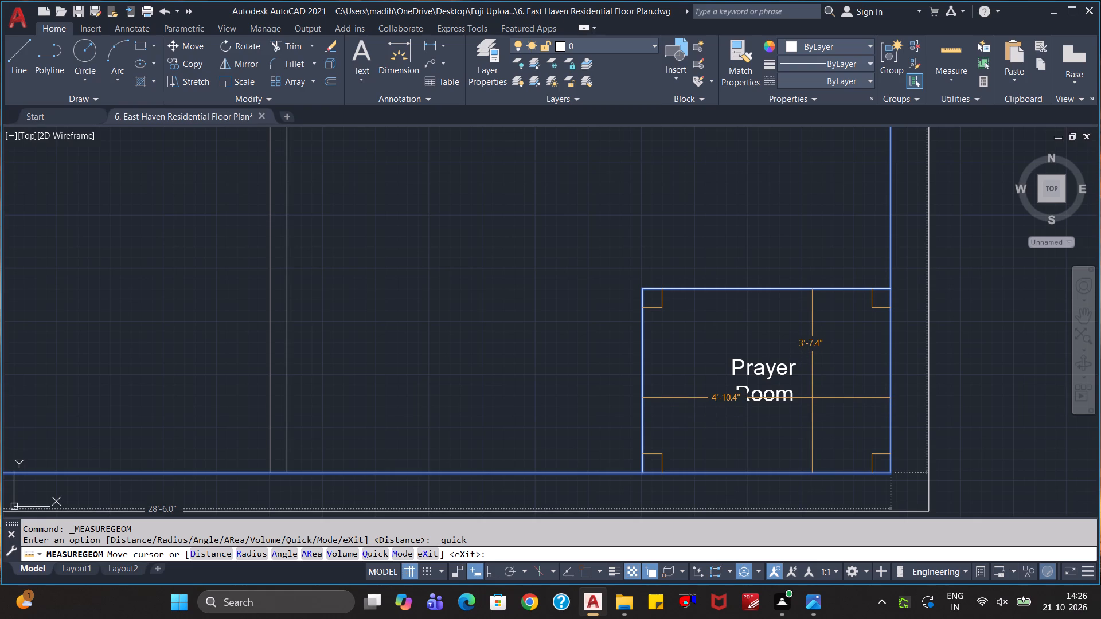
{"action": "key", "text": "Escape"}
Extend both lines of the lower central vertical wall up to the central room's bottom line and trim the short horizontal piece between them.
{"action": "scroll", "coordinate": [740, 390], "scroll_direction": "down", "scroll_amount": 2}
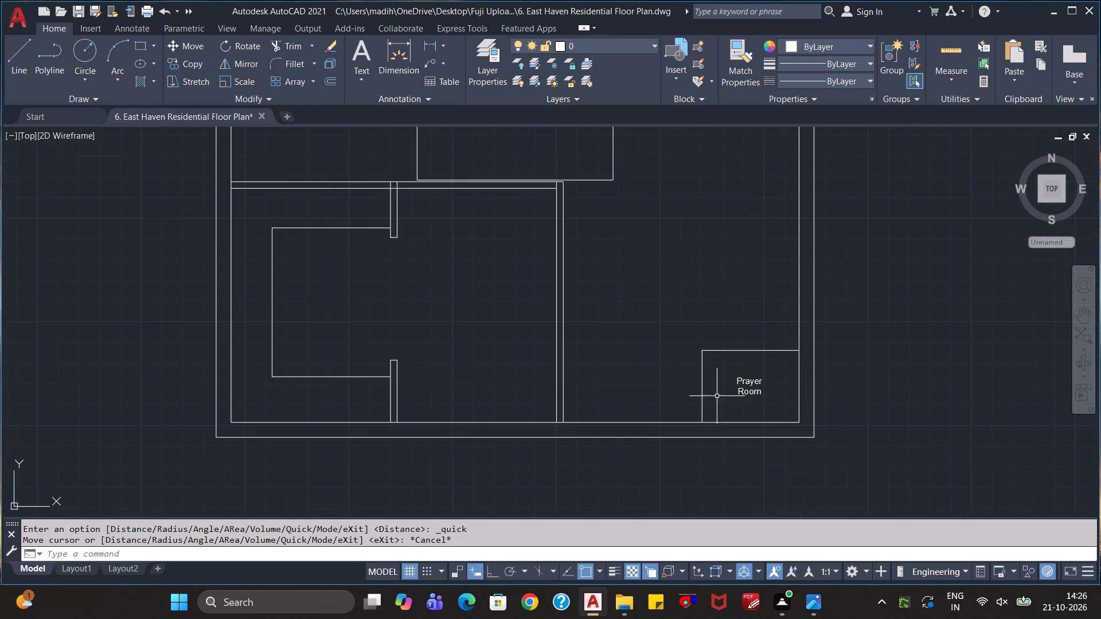
{"action": "middle_click_drag", "start_coordinate": [612, 377], "coordinate": [747, 364]}
{"action": "scroll", "coordinate": [626, 330], "scroll_direction": "down", "scroll_amount": 1}
{"action": "scroll", "coordinate": [644, 332], "scroll_direction": "up", "scroll_amount": 1}
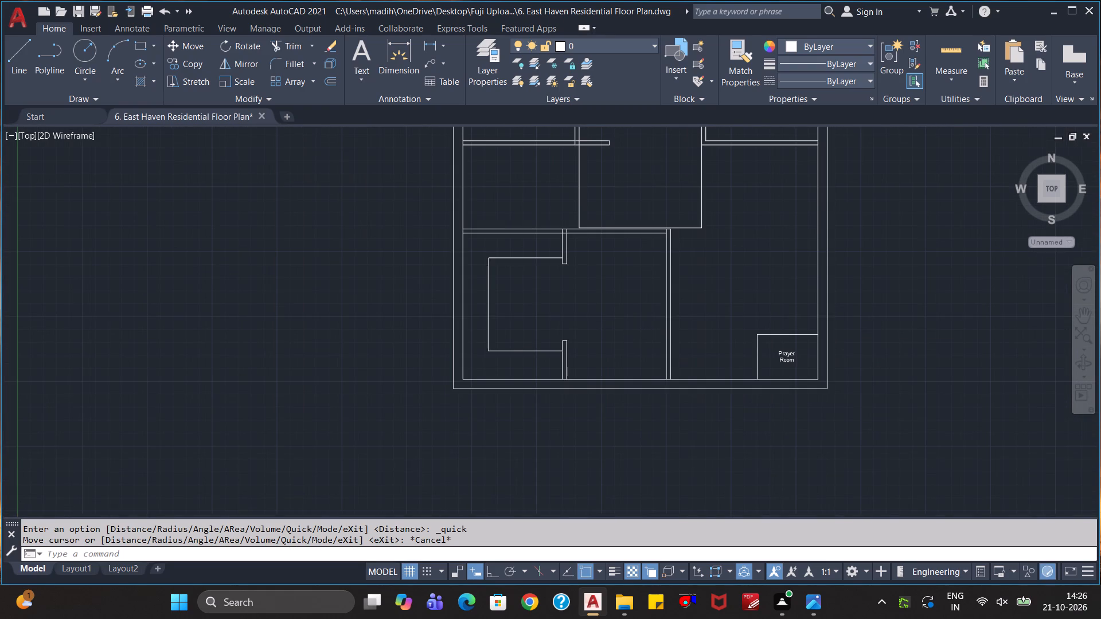
{"action": "scroll", "coordinate": [644, 291], "scroll_direction": "up", "scroll_amount": 1}
{"action": "middle_click_drag", "start_coordinate": [659, 218], "coordinate": [544, 473]}
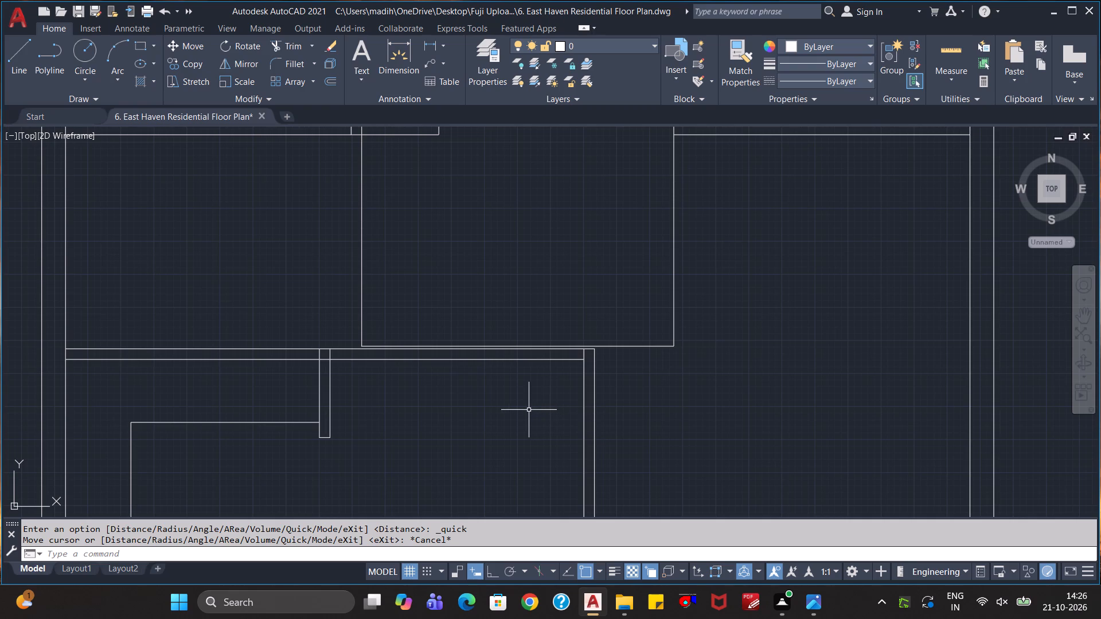
{"action": "scroll", "coordinate": [529, 410], "scroll_direction": "down", "scroll_amount": 1}
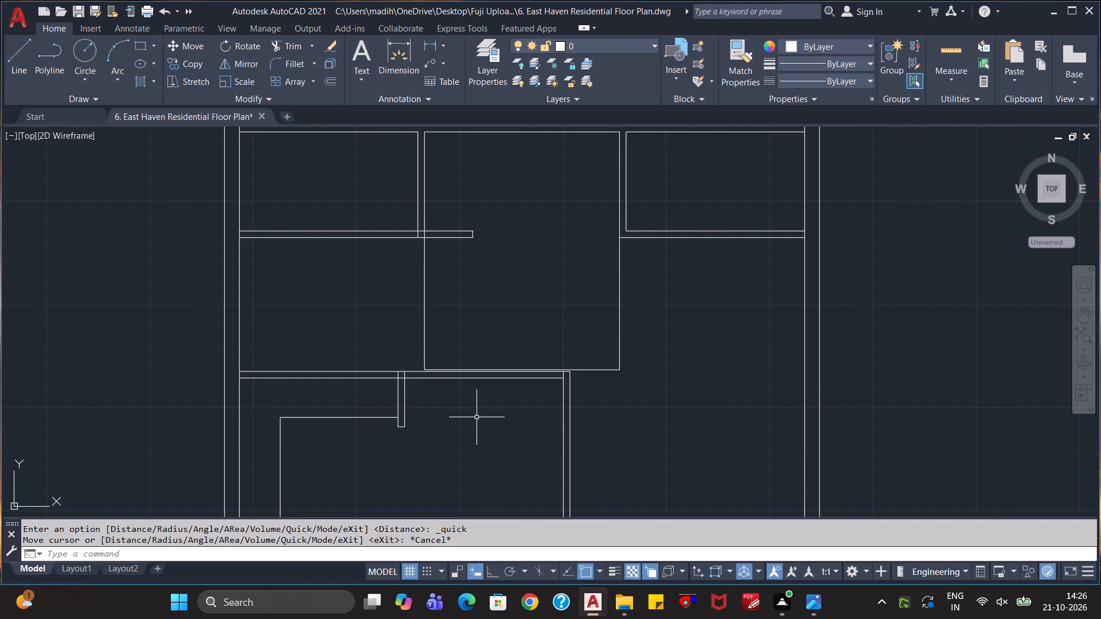
{"action": "scroll", "coordinate": [508, 402], "scroll_direction": "up", "scroll_amount": 2}
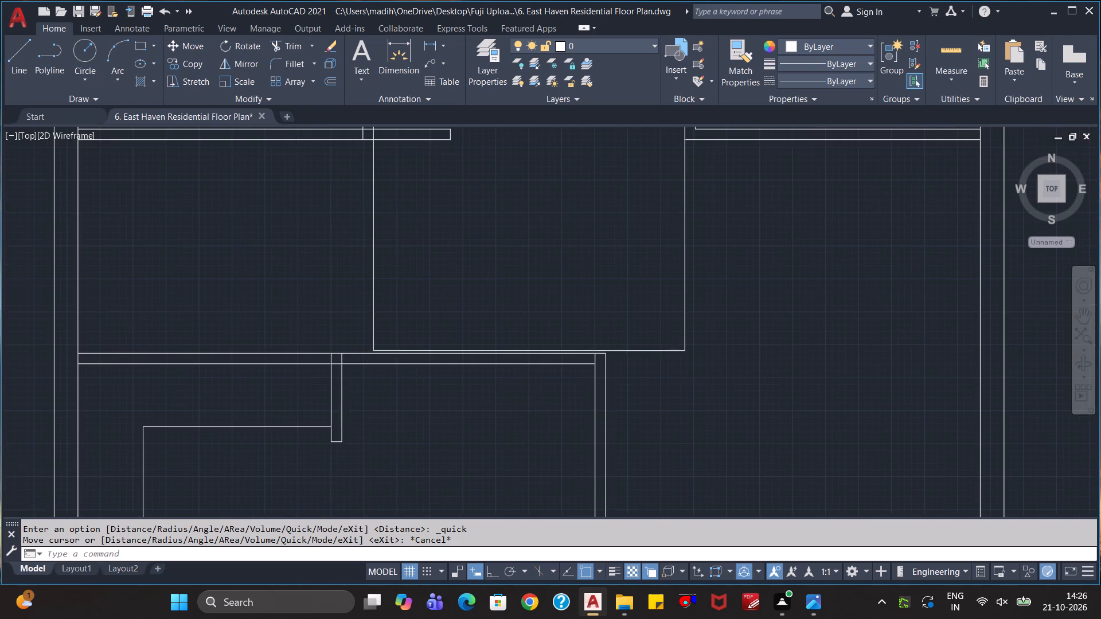
{"action": "scroll", "coordinate": [522, 391], "scroll_direction": "up", "scroll_amount": 1}
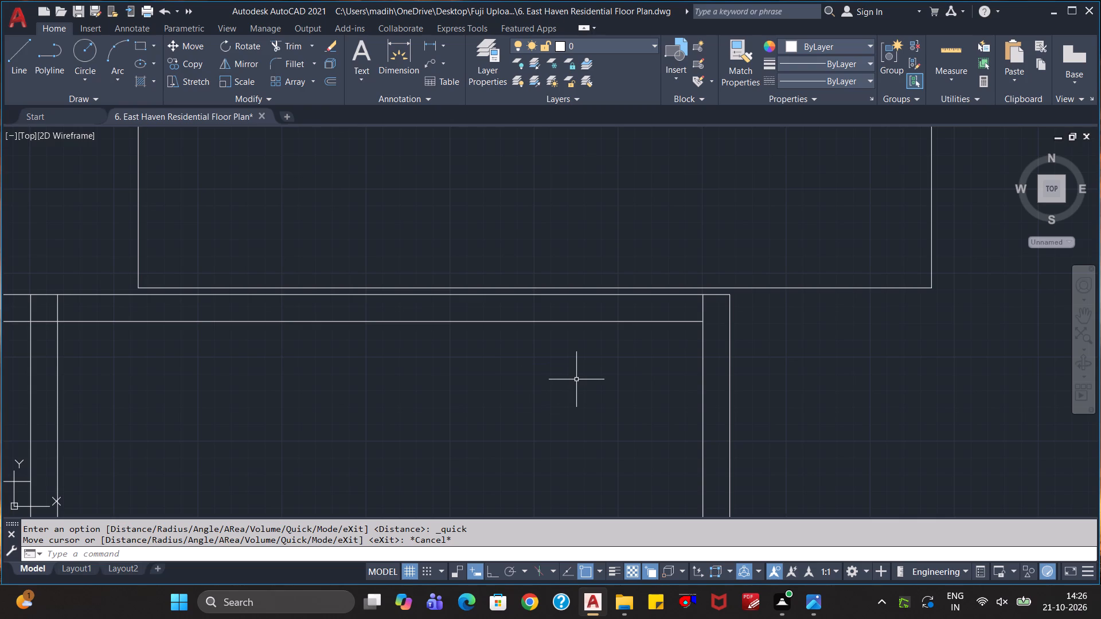
{"action": "type", "text": "ex"}
{"action": "key", "text": "Return"}
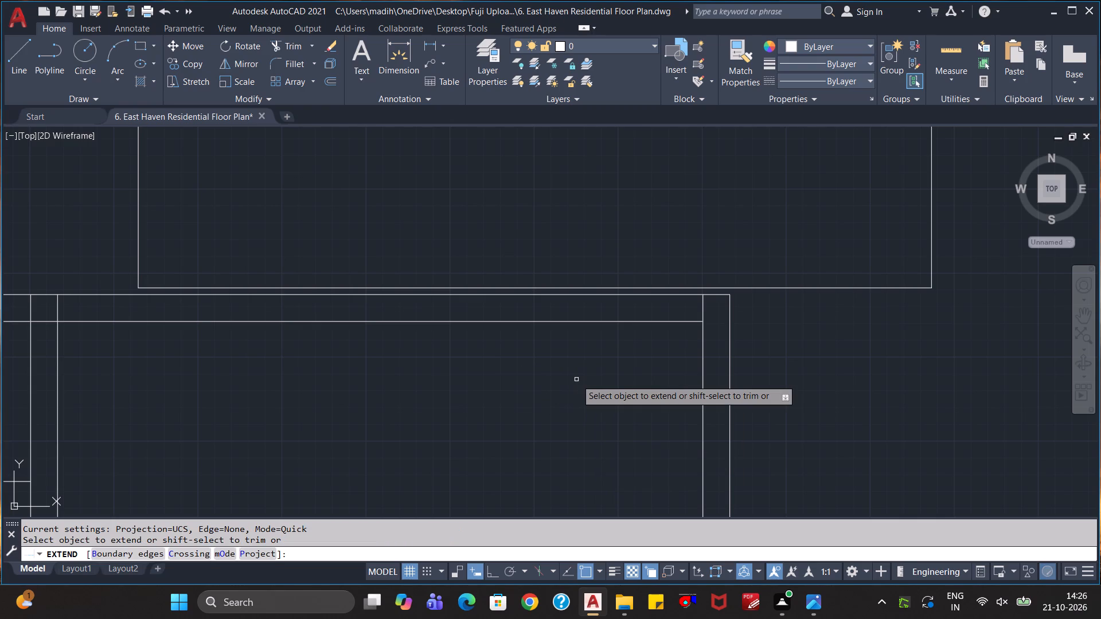
{"action": "left_click", "coordinate": [702, 307]}
{"action": "left_click", "coordinate": [729, 311]}
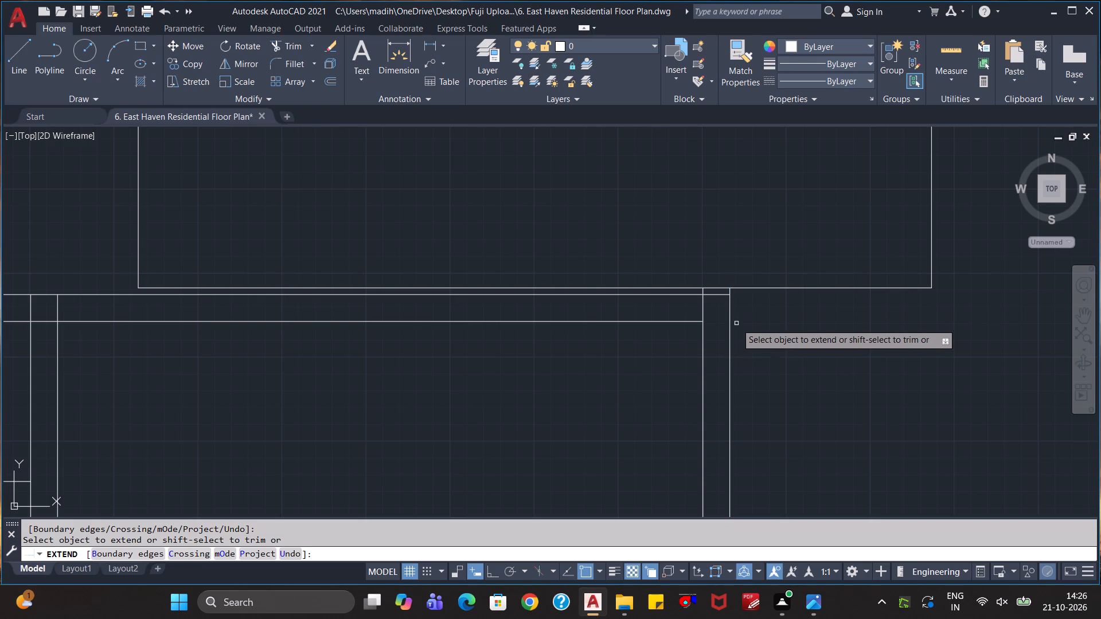
{"action": "left_click", "coordinate": [718, 295], "text": "shift"}
{"action": "scroll", "coordinate": [690, 373], "scroll_direction": "down", "scroll_amount": 2}
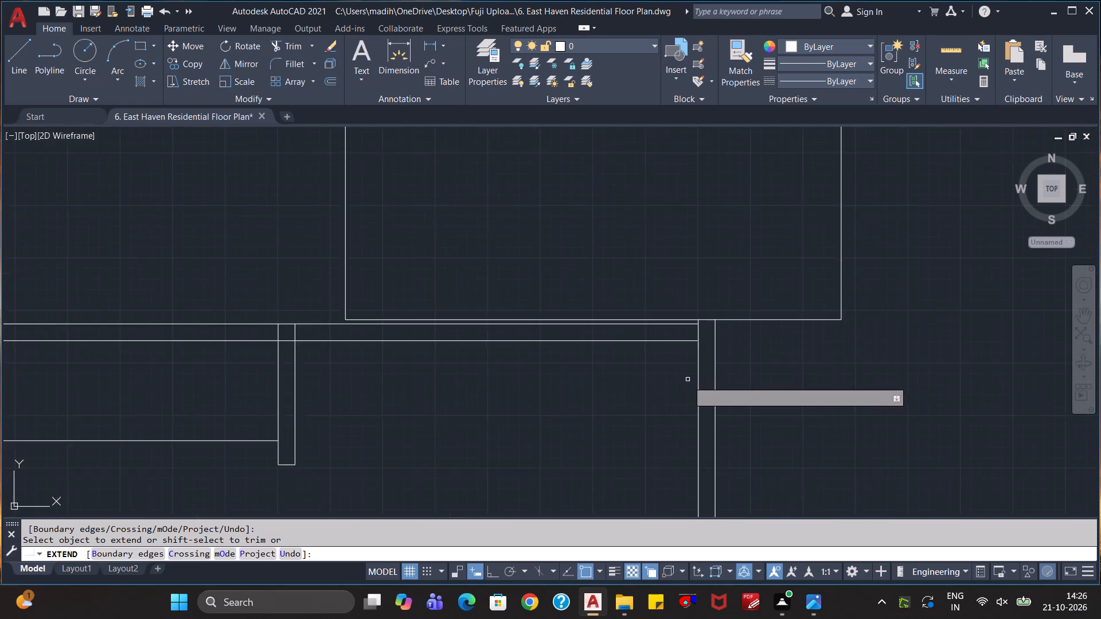
{"action": "scroll", "coordinate": [688, 381], "scroll_direction": "down", "scroll_amount": 1}
{"action": "scroll", "coordinate": [647, 440], "scroll_direction": "down", "scroll_amount": 1}
{"action": "scroll", "coordinate": [646, 444], "scroll_direction": "up", "scroll_amount": 2}
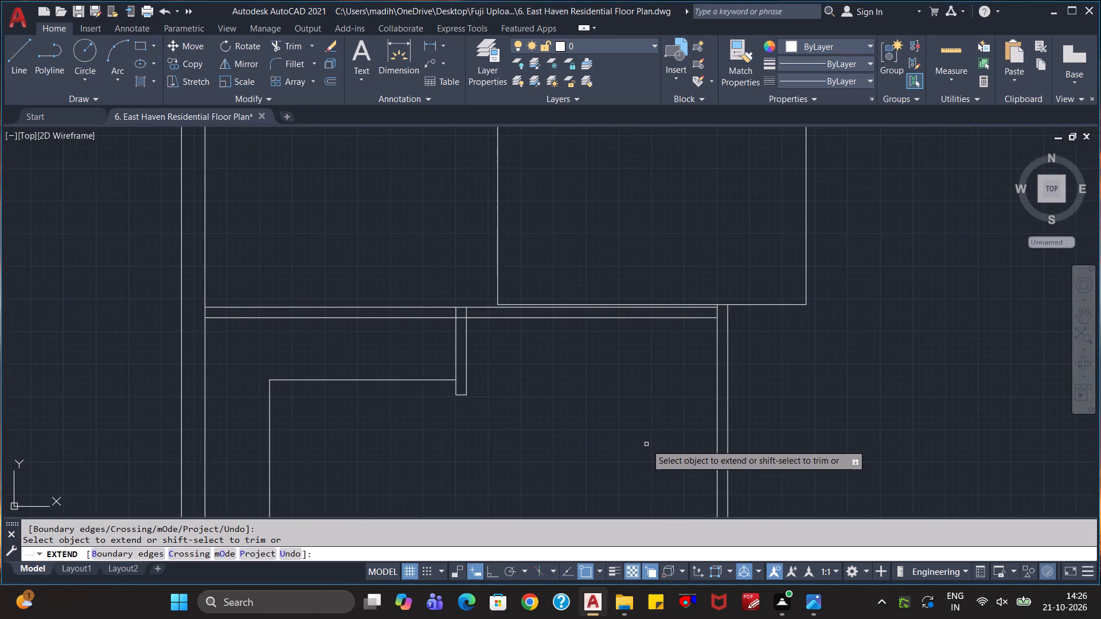
{"action": "scroll", "coordinate": [646, 444], "scroll_direction": "up", "scroll_amount": 3}
{"action": "scroll", "coordinate": [646, 445], "scroll_direction": "down", "scroll_amount": 2}
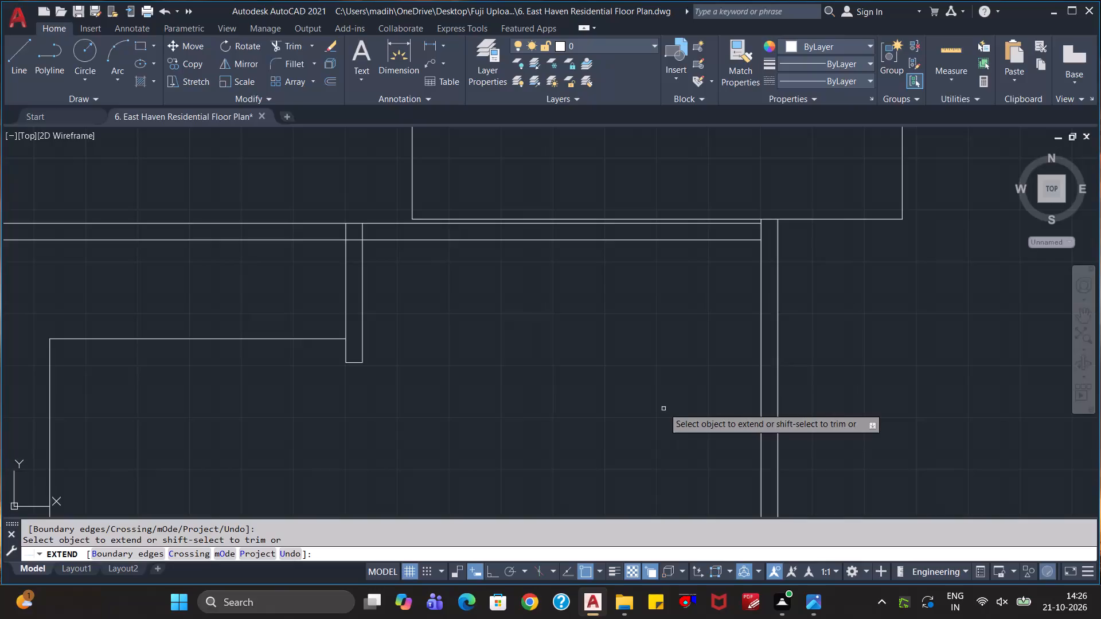
{"action": "key", "text": "Escape"}
{"action": "key", "text": "Escape"}
Draw a line closing the top of the lower central vertical wall along the central room's bottom edge.
{"action": "key", "text": "l"}
{"action": "key", "text": "Return"}
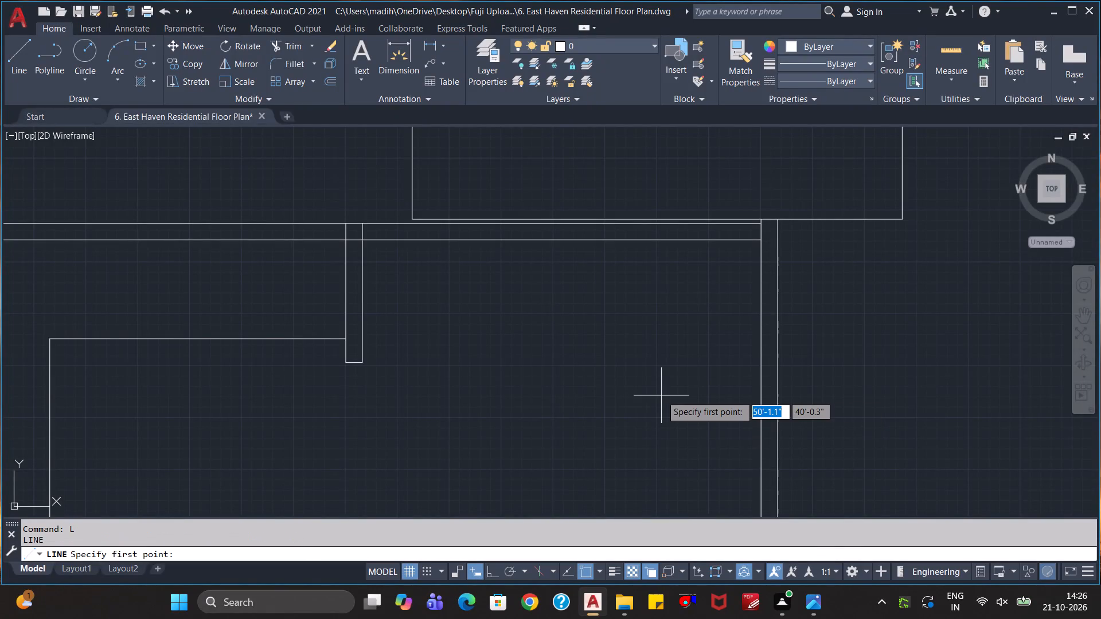
{"action": "scroll", "coordinate": [758, 238], "scroll_direction": "up", "scroll_amount": 4}
{"action": "middle_click_drag", "start_coordinate": [771, 189], "coordinate": [716, 334]}
{"action": "left_click", "coordinate": [718, 265]}
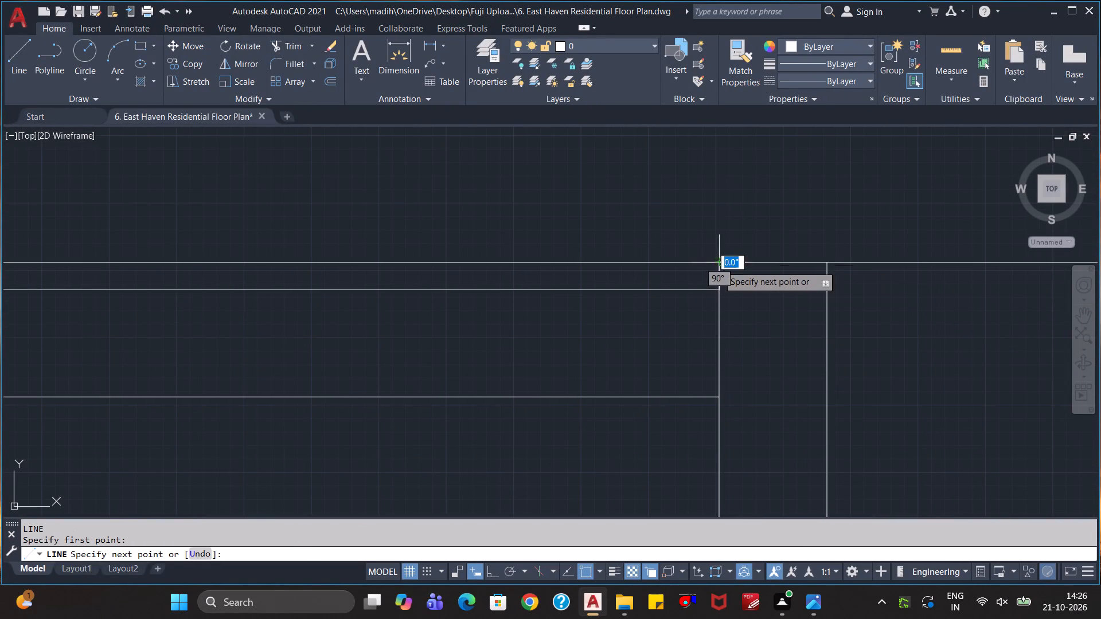
{"action": "left_click", "coordinate": [831, 261]}
{"action": "key", "text": "Escape"}
{"action": "key", "text": "Escape"}
{"action": "scroll", "coordinate": [844, 337], "scroll_direction": "down", "scroll_amount": 2}
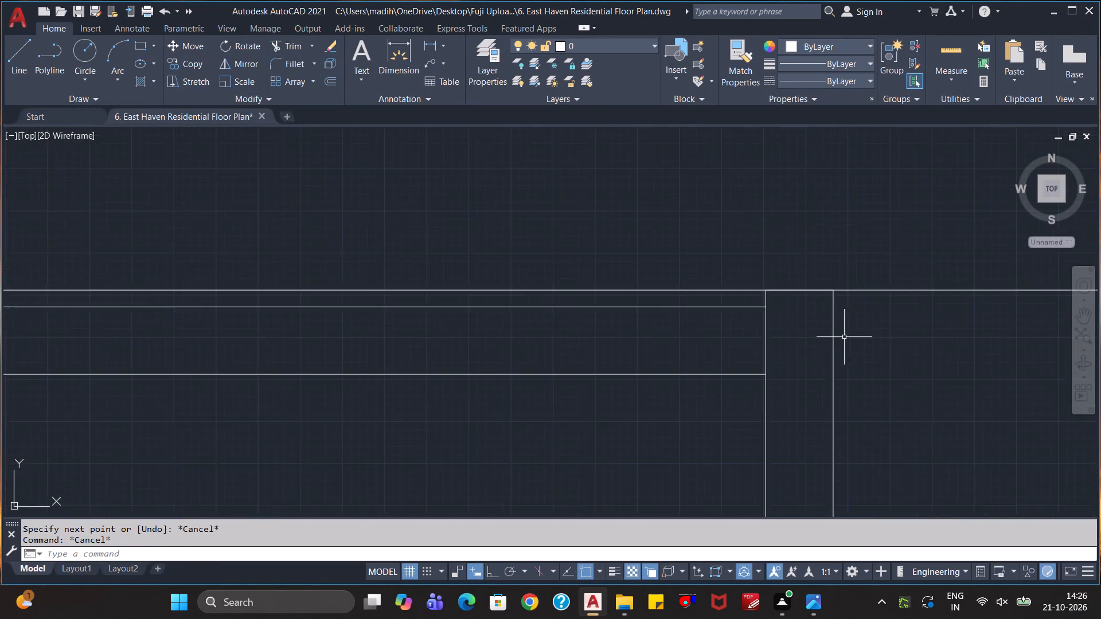
Measure the width and height of the central room with Quick Measure.
{"action": "scroll", "coordinate": [713, 442], "scroll_direction": "down", "scroll_amount": 1}
{"action": "middle_click_drag", "start_coordinate": [679, 473], "coordinate": [761, 347]}
{"action": "scroll", "coordinate": [766, 334], "scroll_direction": "down", "scroll_amount": 2}
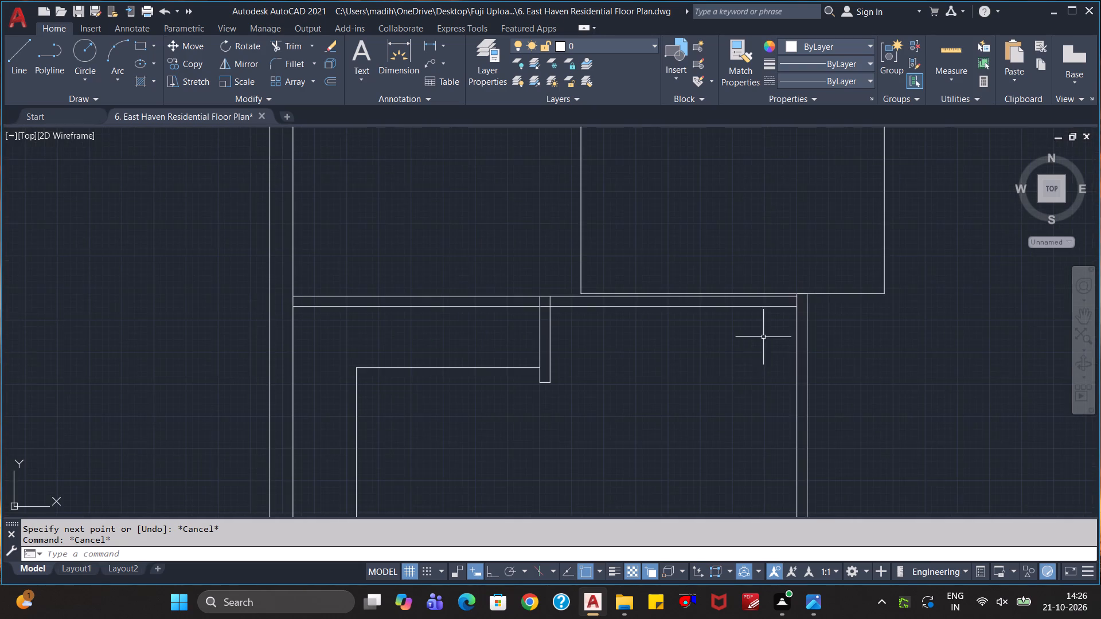
{"action": "middle_click_drag", "start_coordinate": [728, 382], "coordinate": [708, 334]}
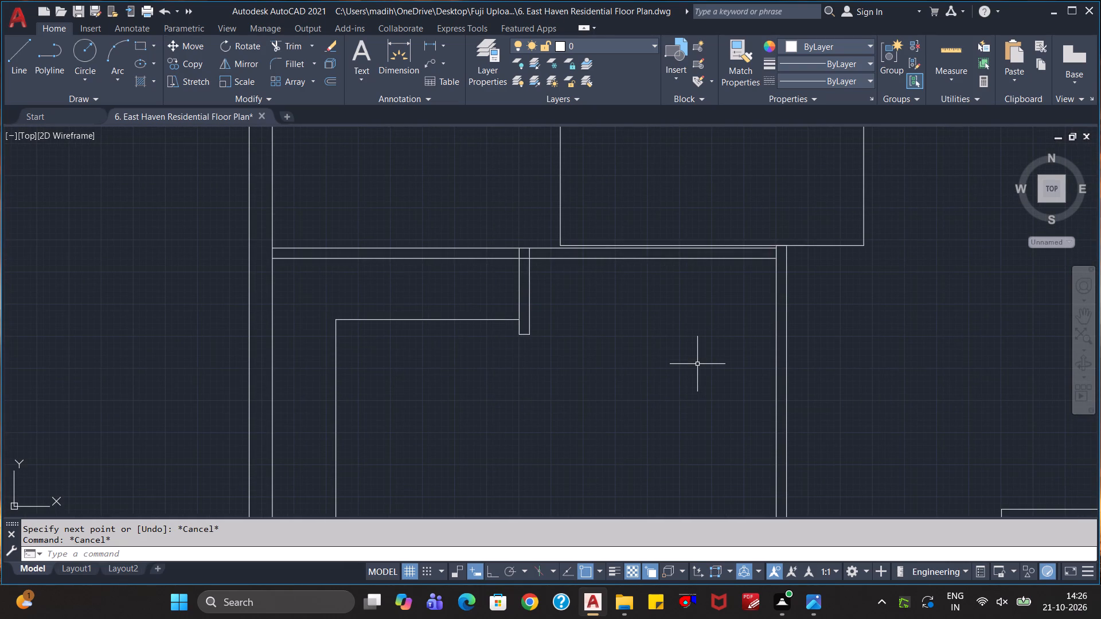
{"action": "scroll", "coordinate": [697, 364], "scroll_direction": "down", "scroll_amount": 2}
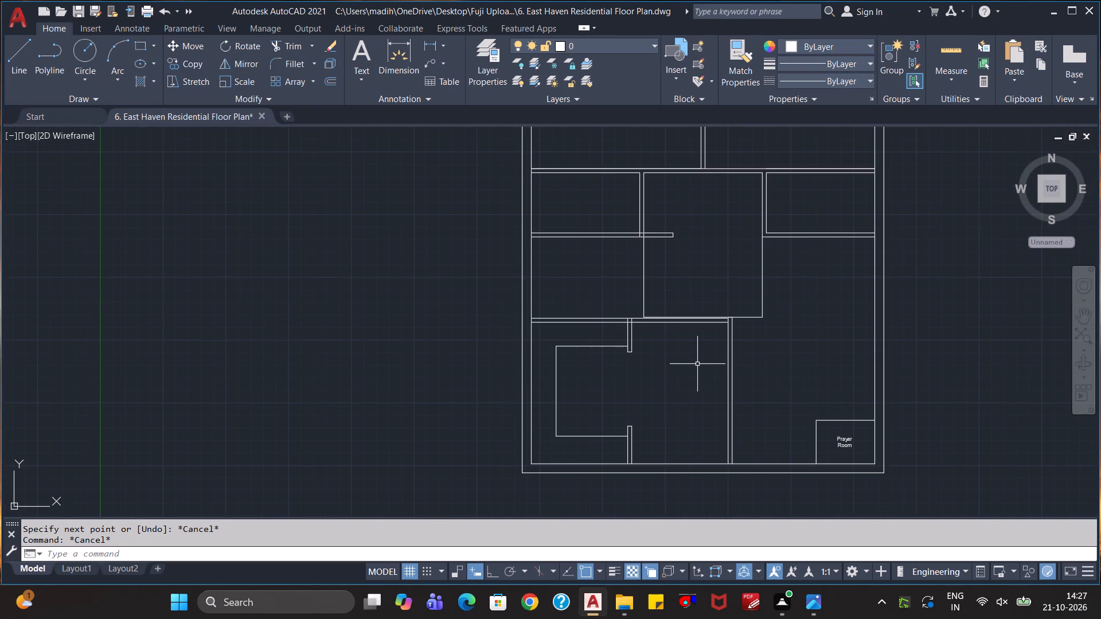
{"action": "left_click", "coordinate": [955, 61]}
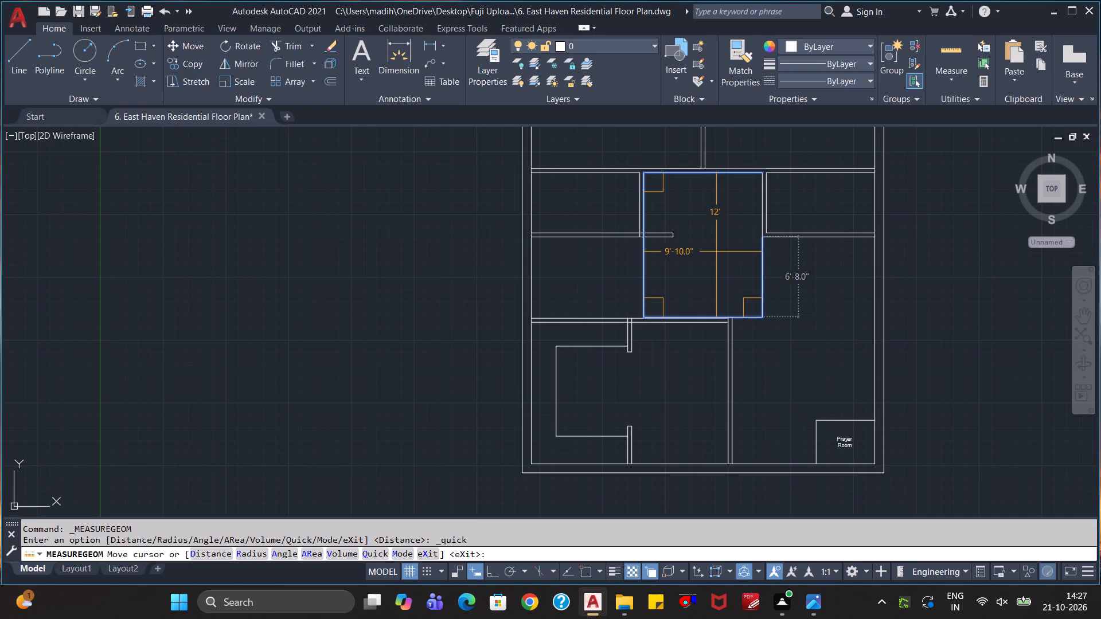
{"action": "key", "text": "Escape"}
{"action": "key", "text": "Escape"}
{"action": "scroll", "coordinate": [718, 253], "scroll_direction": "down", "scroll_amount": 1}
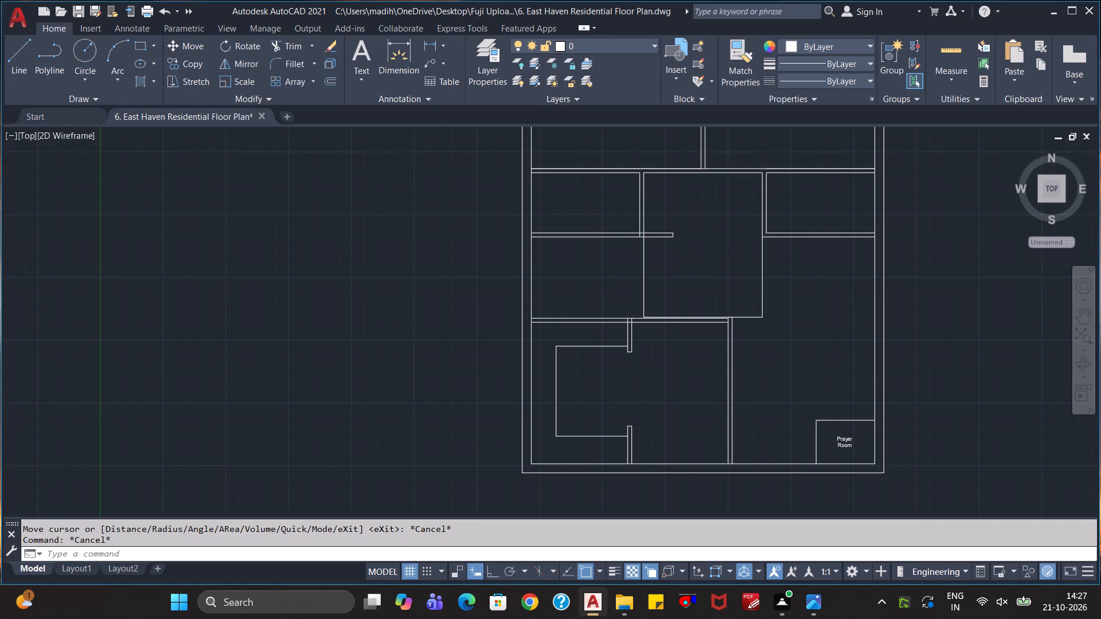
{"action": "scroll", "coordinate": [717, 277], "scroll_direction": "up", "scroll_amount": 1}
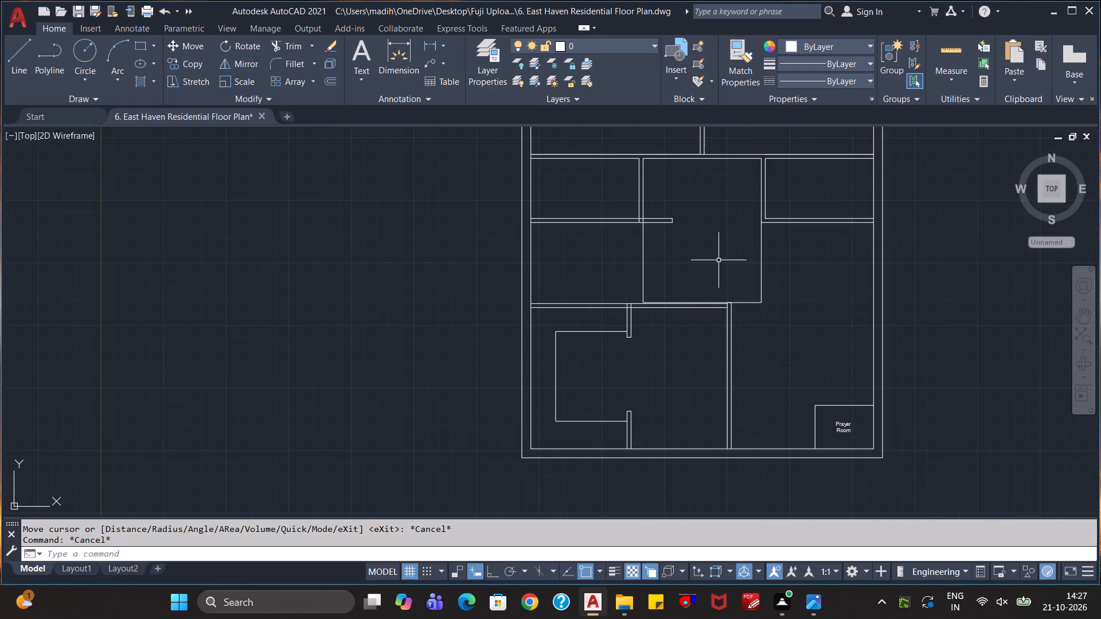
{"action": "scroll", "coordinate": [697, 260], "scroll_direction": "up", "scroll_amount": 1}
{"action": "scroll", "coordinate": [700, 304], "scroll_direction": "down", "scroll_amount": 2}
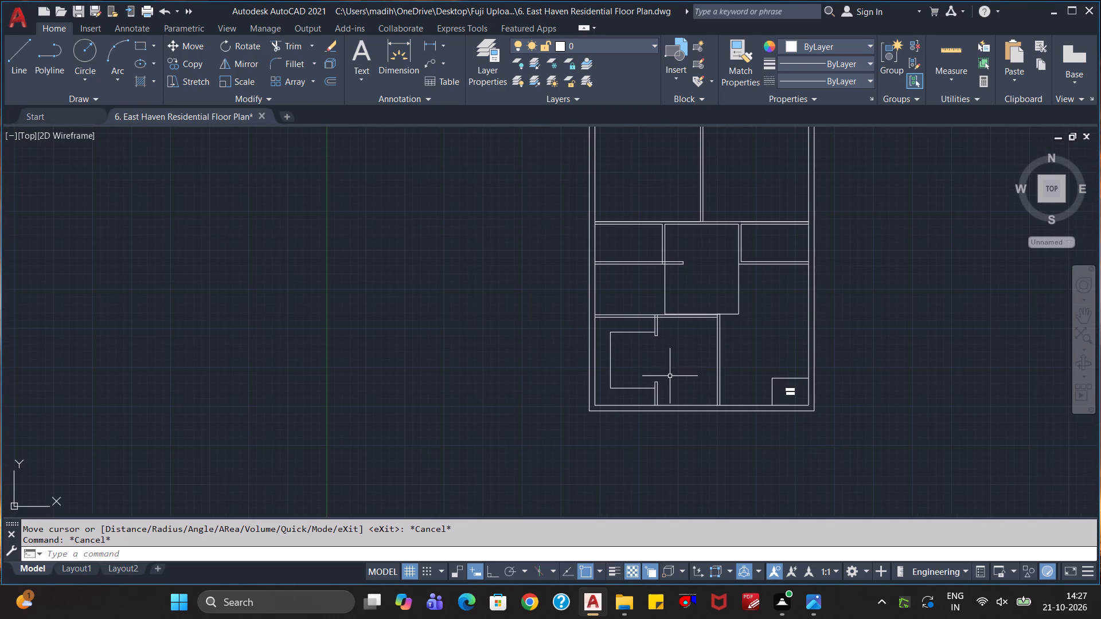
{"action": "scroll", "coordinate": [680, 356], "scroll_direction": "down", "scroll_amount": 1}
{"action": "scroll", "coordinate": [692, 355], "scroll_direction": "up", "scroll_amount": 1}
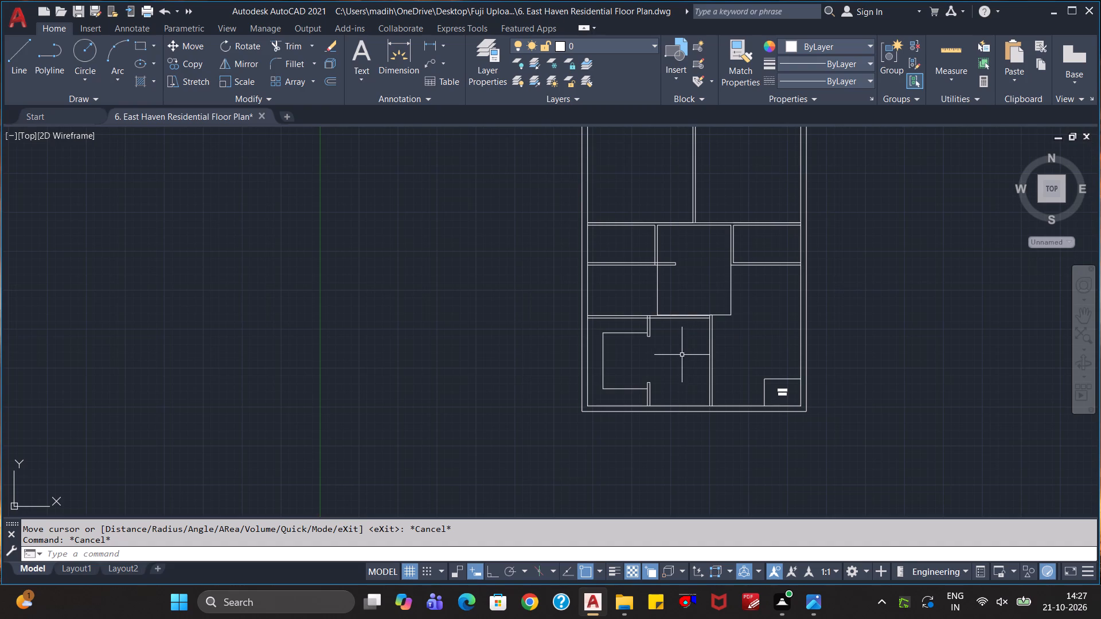
Open the drawing "2. 1BHK House Plan With Shop" from the FLOOR PLANs folder.
{"action": "key", "text": "ctrl+o"}
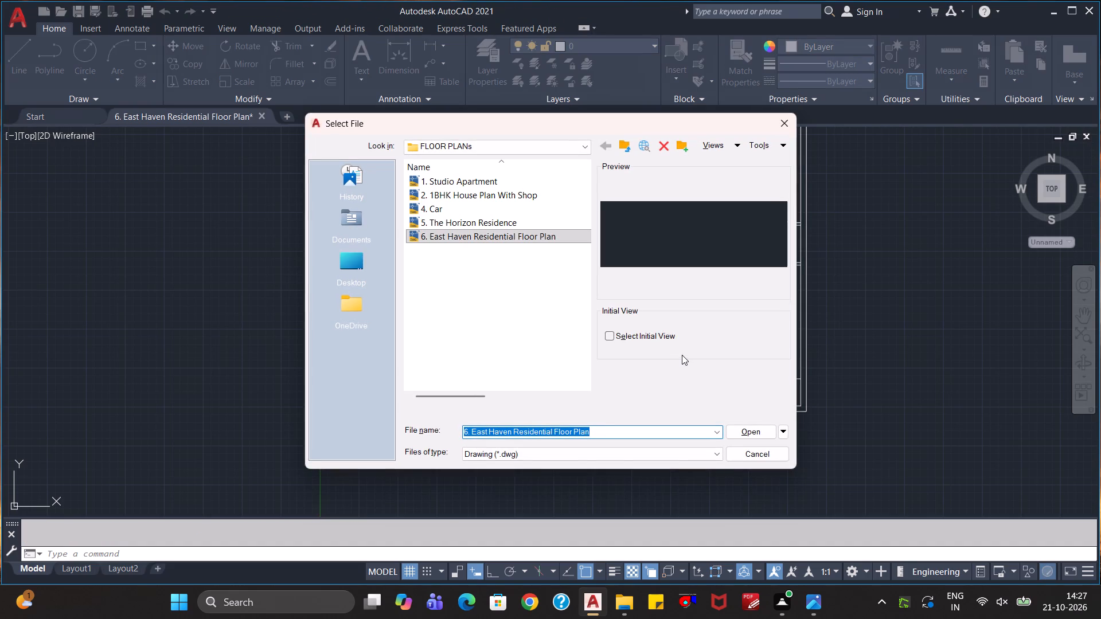
{"action": "left_click", "coordinate": [501, 194]}
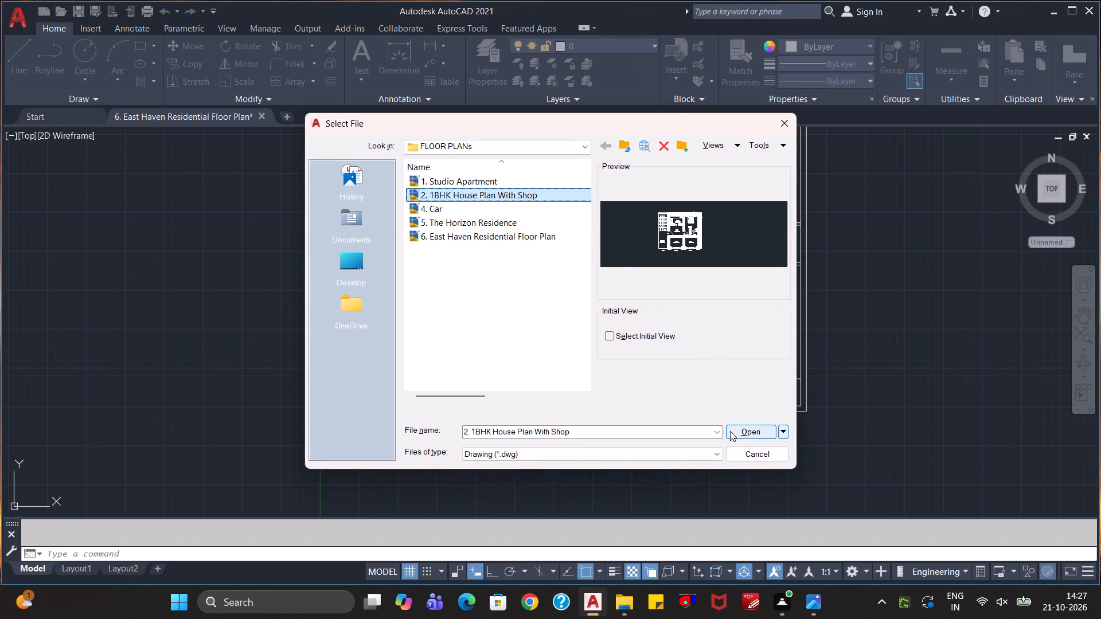
{"action": "left_click", "coordinate": [746, 430]}
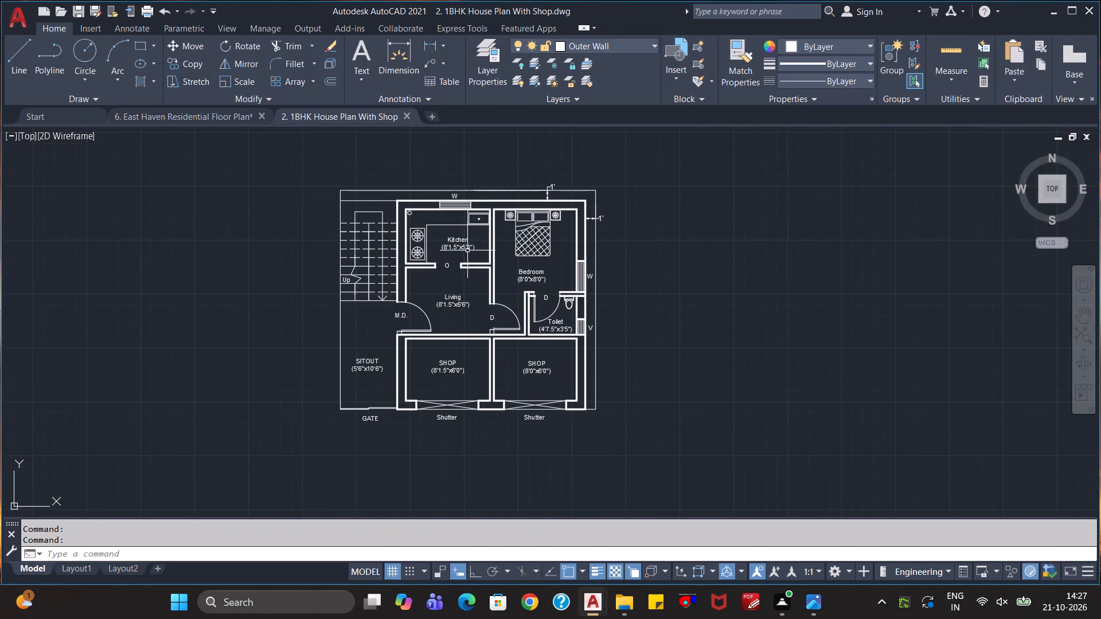
Copy the two-burner stove block from the kitchen to the clipboard.
{"action": "scroll", "coordinate": [467, 250], "scroll_direction": "up", "scroll_amount": 2}
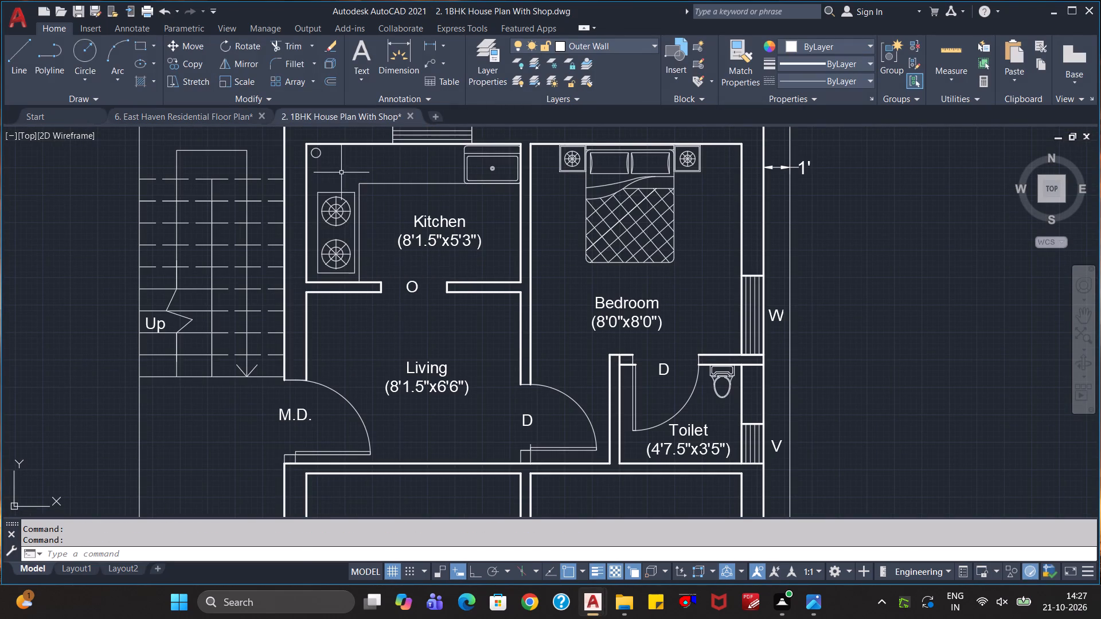
{"action": "left_click", "coordinate": [342, 173]}
{"action": "left_click", "coordinate": [317, 247]}
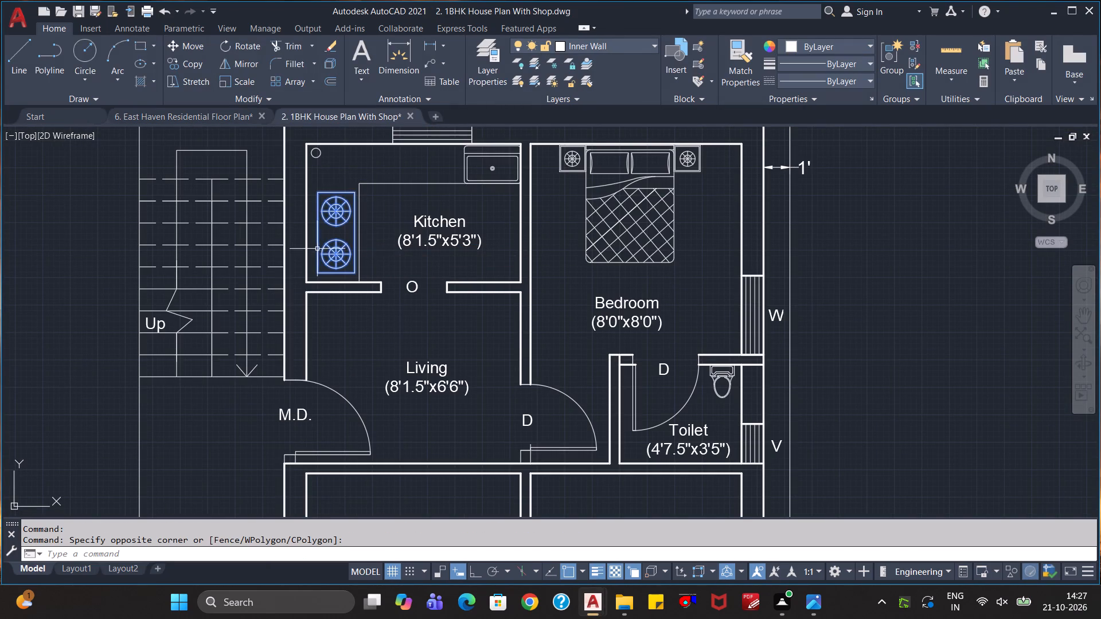
{"action": "key", "text": "ctrl+c"}
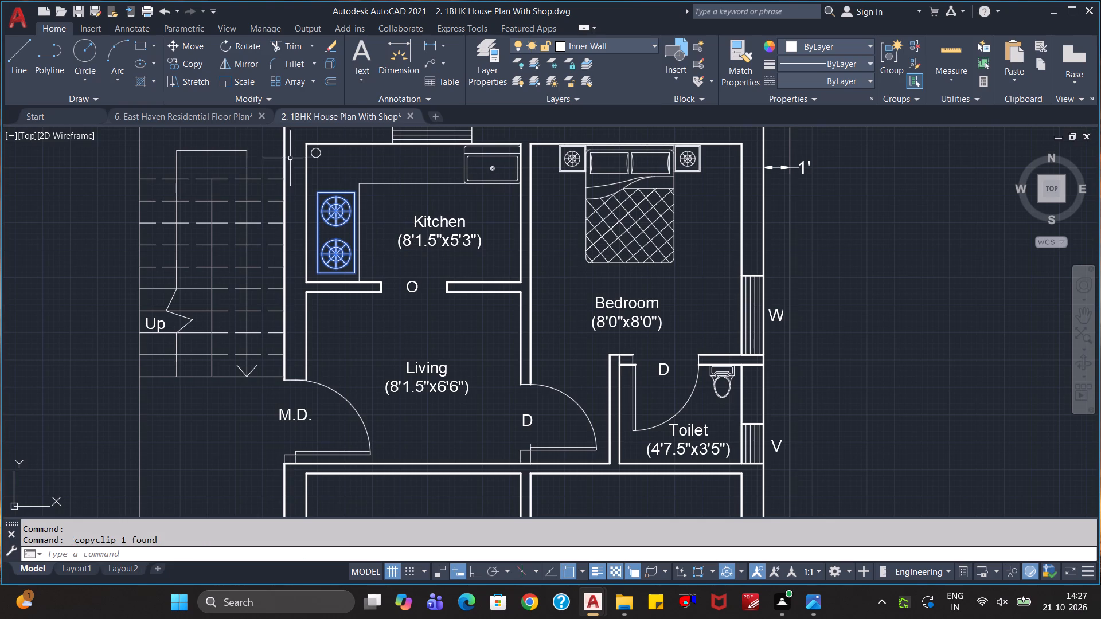
Paste the stove into the East Haven Residential Floor Plan, between the outer left wall and the lower-left room's vertical counter line.
{"action": "left_click", "coordinate": [204, 115]}
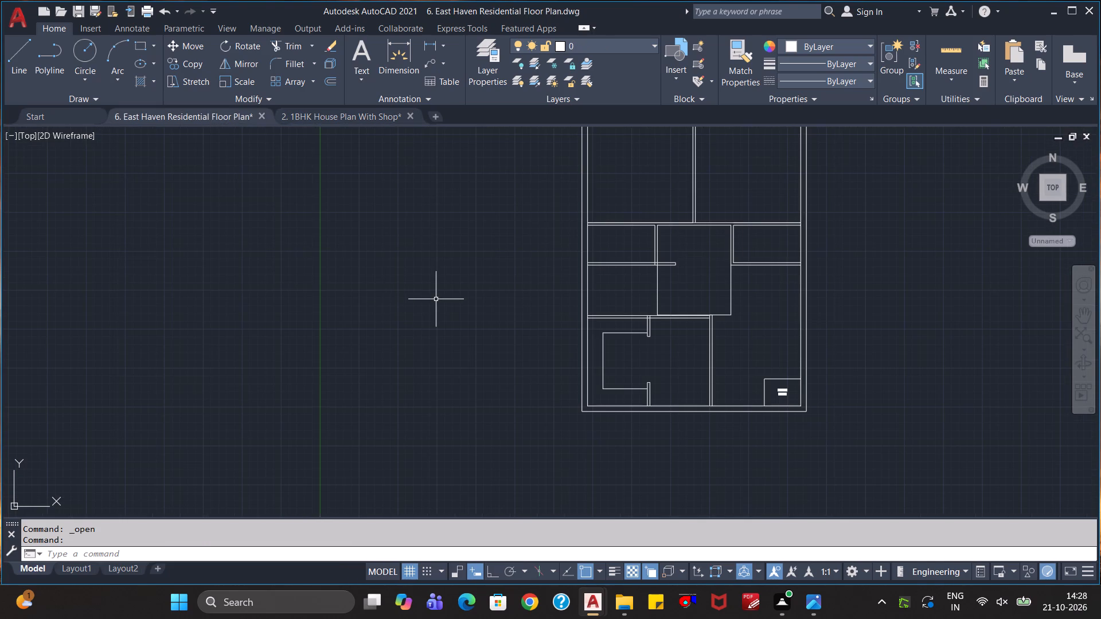
{"action": "right_click", "coordinate": [436, 299]}
{"action": "left_click", "coordinate": [419, 297]}
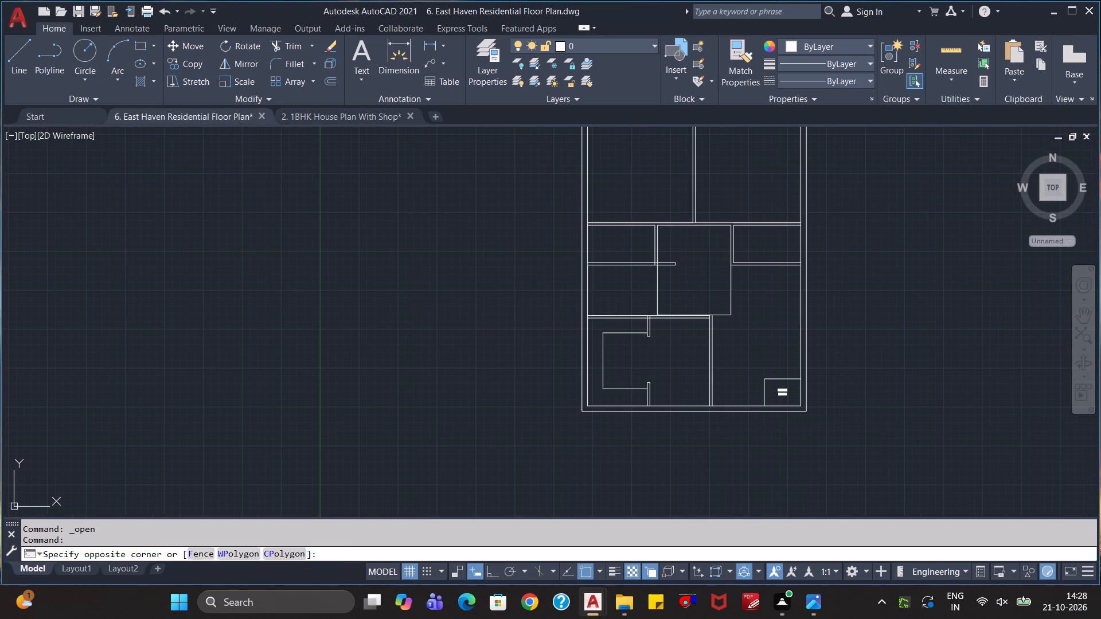
{"action": "key", "text": "ctrl+v"}
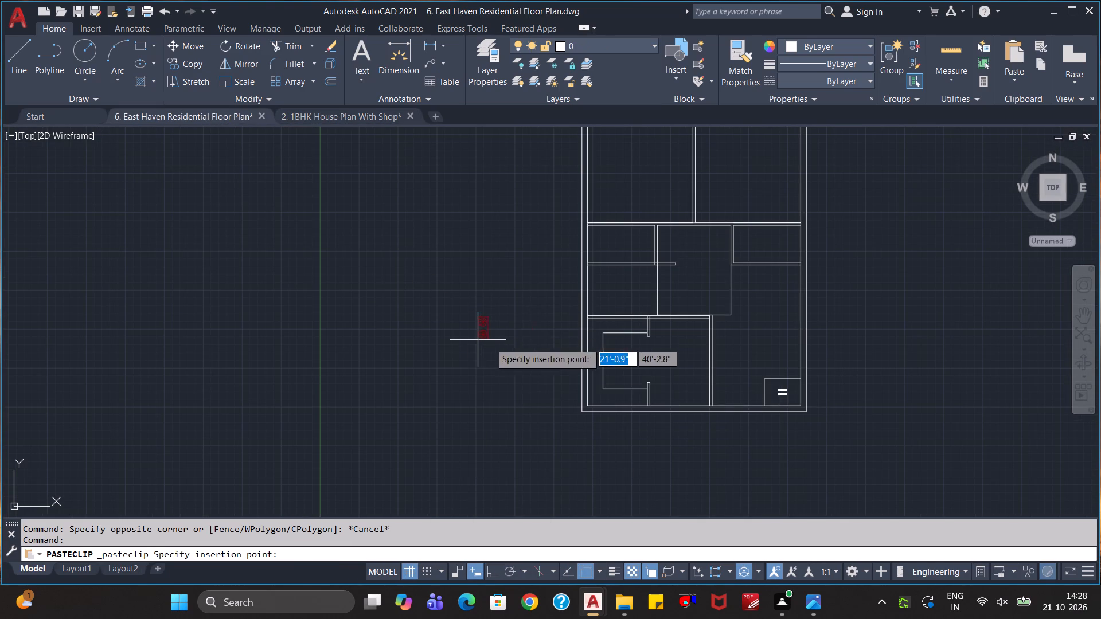
{"action": "scroll", "coordinate": [596, 403], "scroll_direction": "up", "scroll_amount": 2}
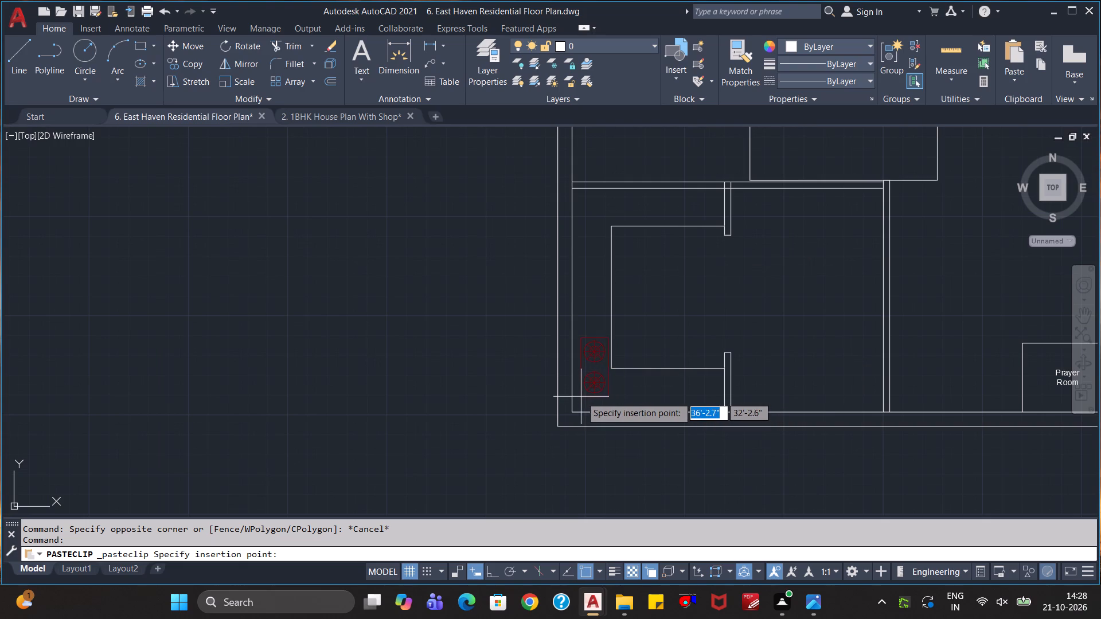
{"action": "scroll", "coordinate": [581, 396], "scroll_direction": "up", "scroll_amount": 2}
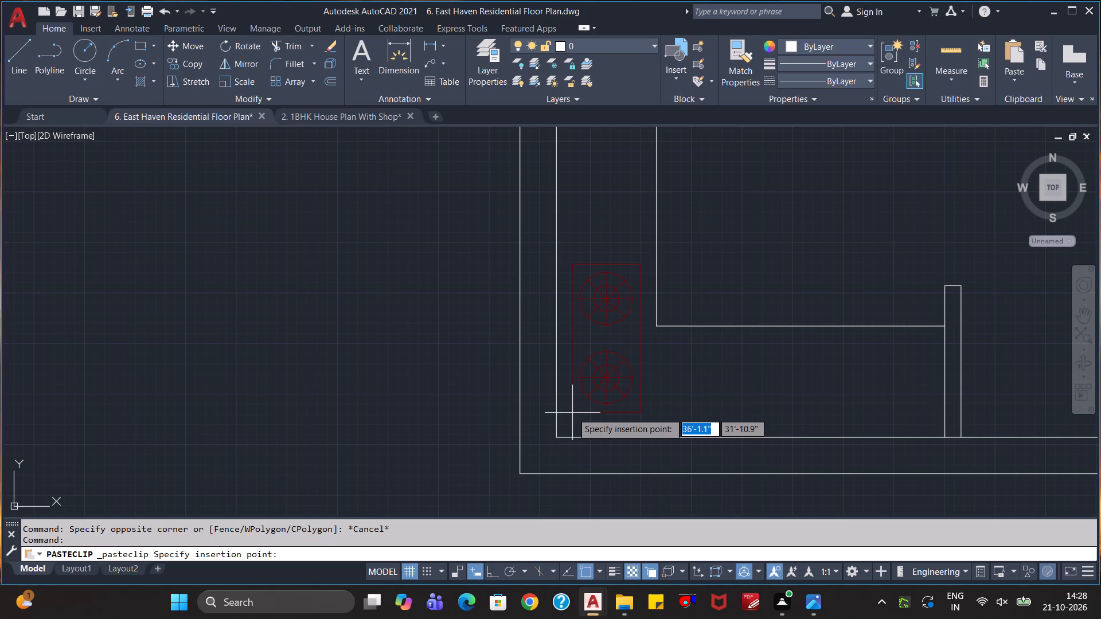
{"action": "scroll", "coordinate": [576, 301], "scroll_direction": "down", "scroll_amount": 2}
{"action": "middle_click_drag", "start_coordinate": [575, 300], "coordinate": [555, 367]}
{"action": "scroll", "coordinate": [561, 333], "scroll_direction": "up", "scroll_amount": 2}
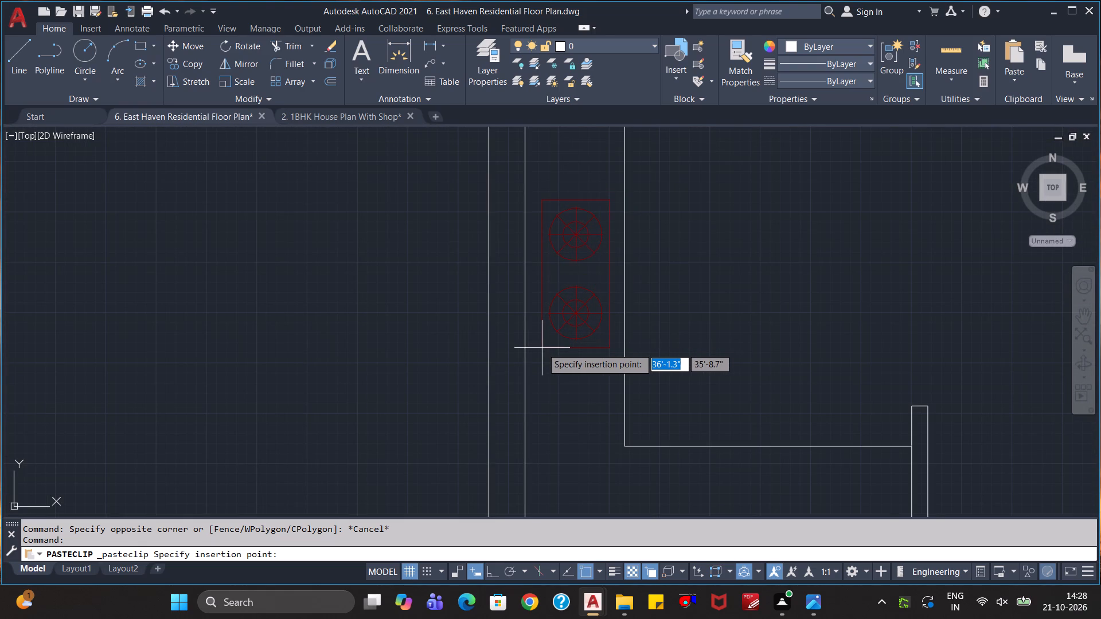
{"action": "scroll", "coordinate": [541, 347], "scroll_direction": "down", "scroll_amount": 1}
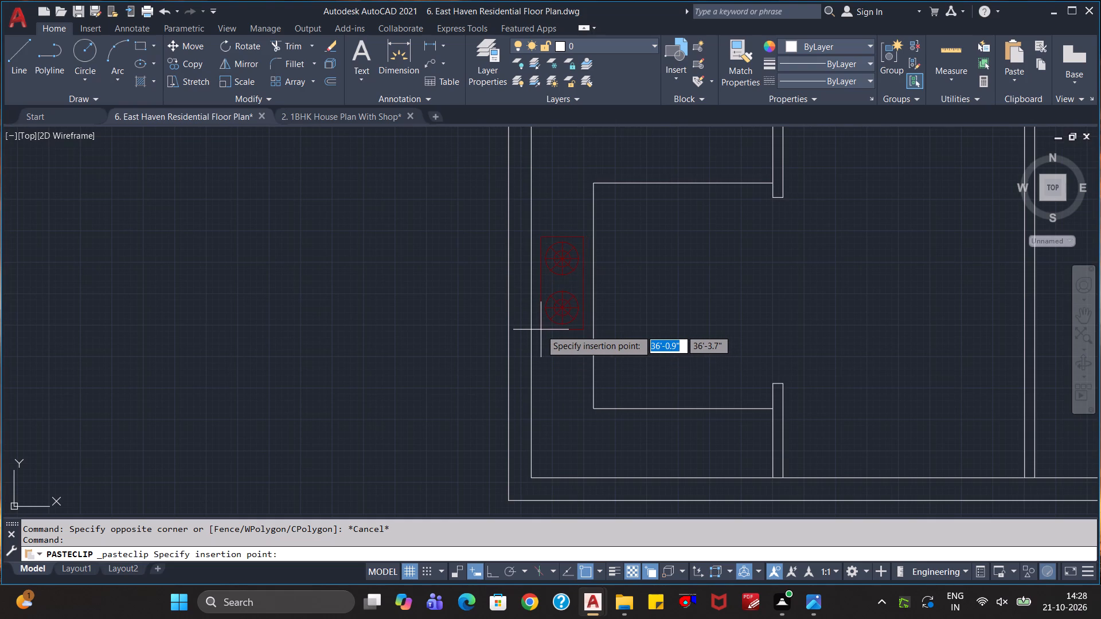
{"action": "left_click", "coordinate": [541, 330]}
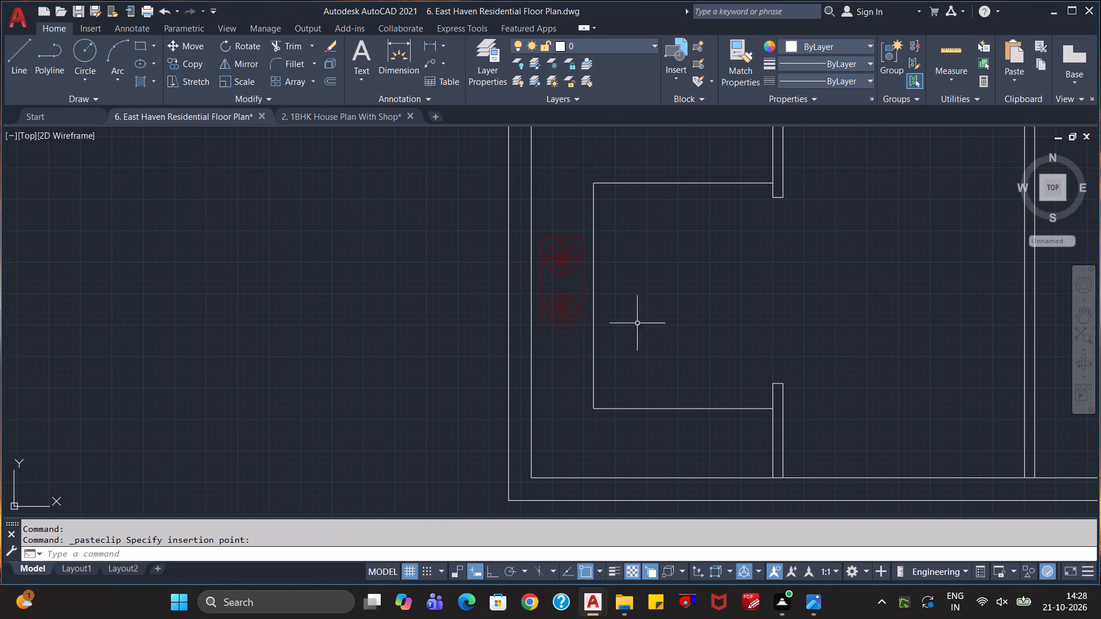
Assign the pasted two-burner stove to the Kitchen Appliances layer.
{"action": "left_click", "coordinate": [572, 218]}
{"action": "left_click", "coordinate": [552, 263]}
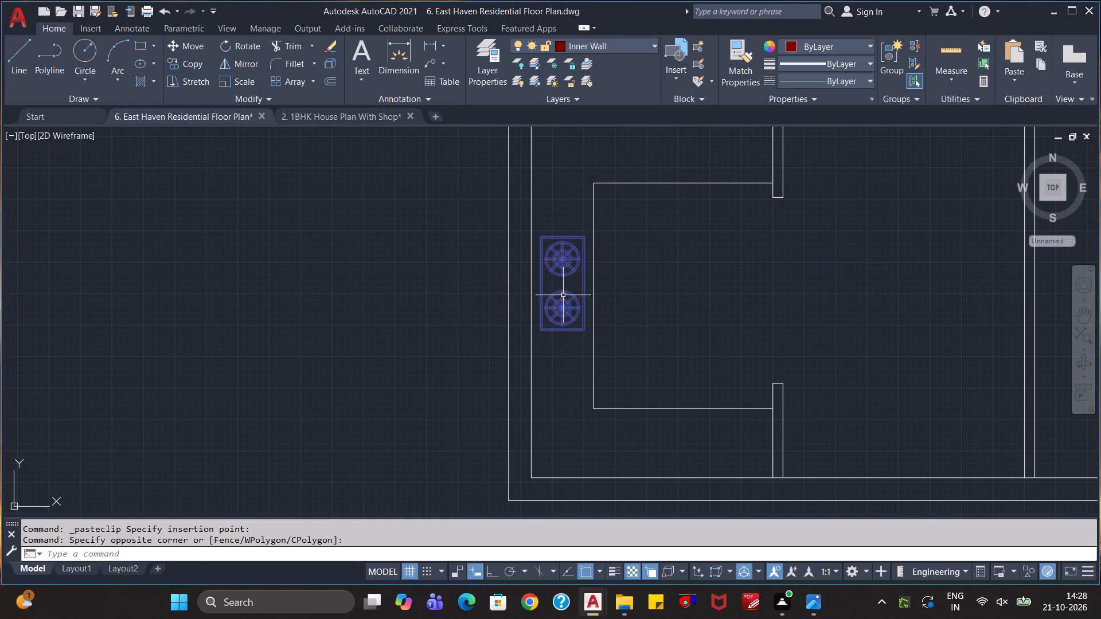
{"action": "left_click", "coordinate": [611, 46]}
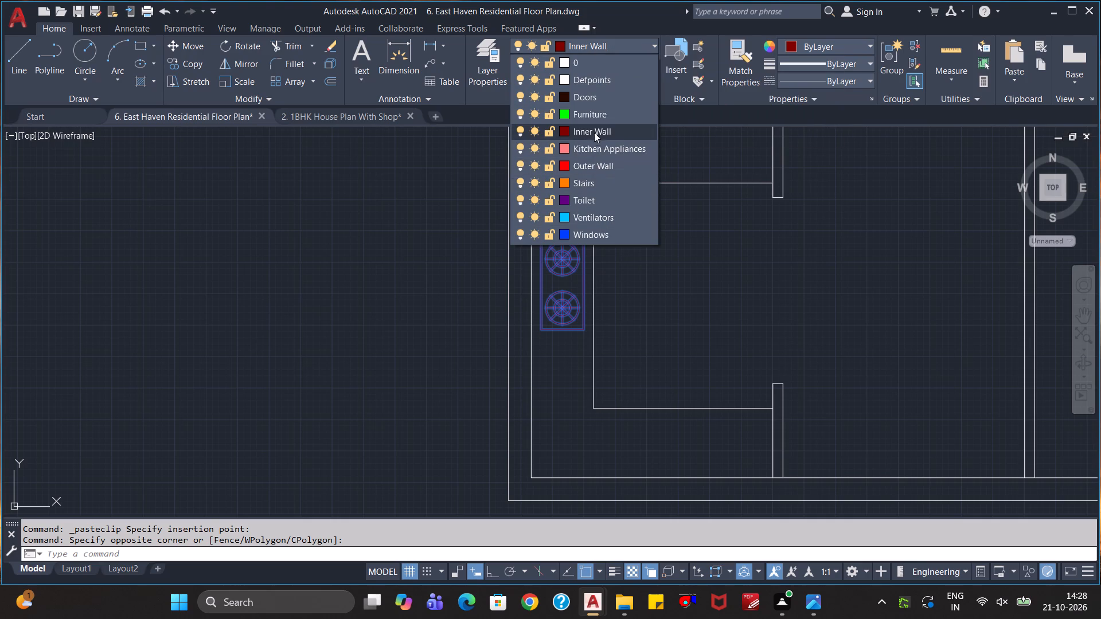
{"action": "left_click", "coordinate": [601, 150]}
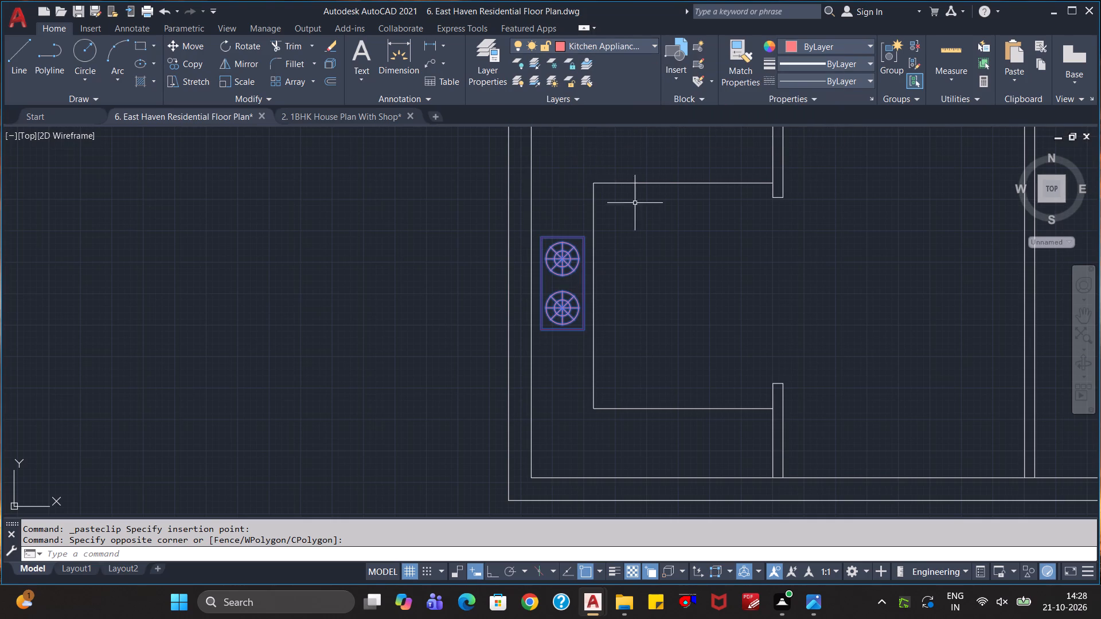
{"action": "left_click", "coordinate": [693, 289]}
{"action": "key", "text": "Escape"}
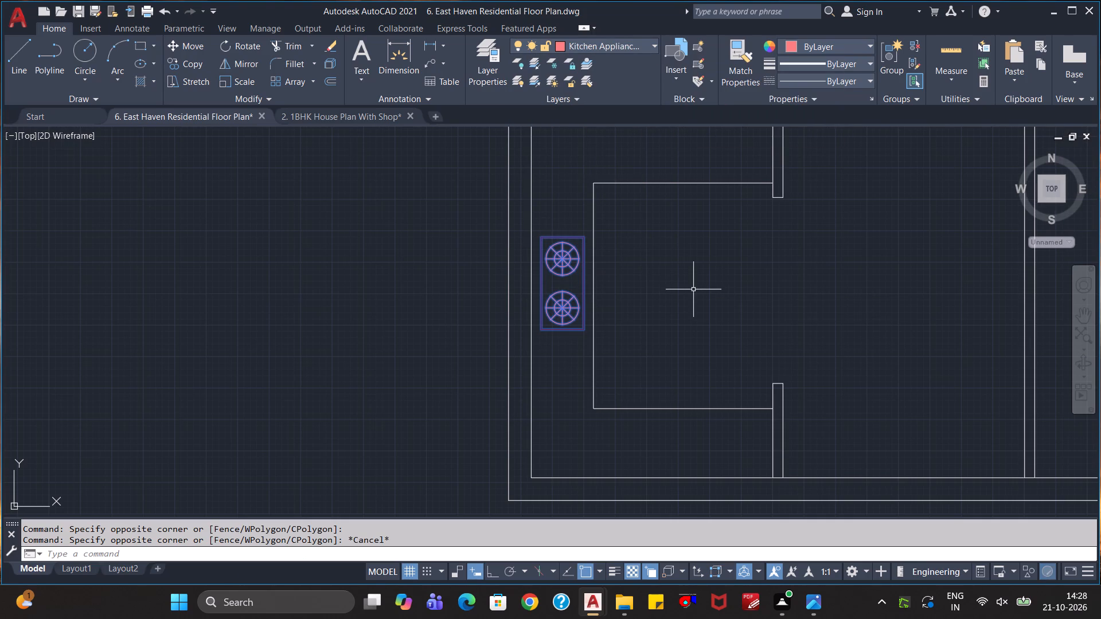
{"action": "key", "text": "Escape"}
{"action": "scroll", "coordinate": [696, 296], "scroll_direction": "down", "scroll_amount": 1}
{"action": "scroll", "coordinate": [665, 320], "scroll_direction": "up", "scroll_amount": 2}
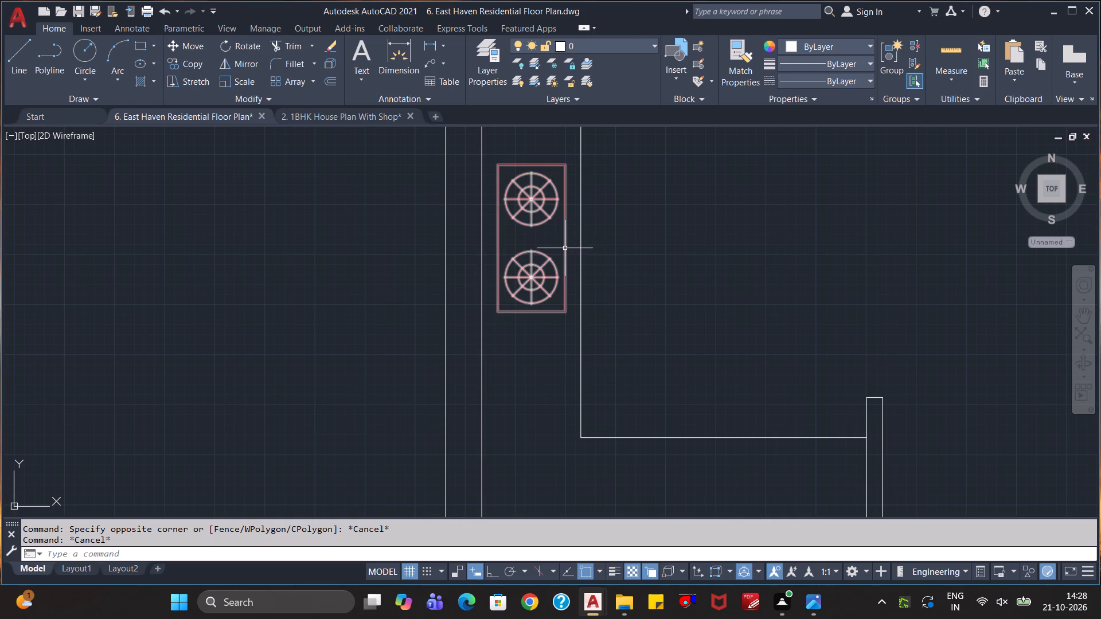
{"action": "left_click", "coordinate": [564, 248]}
{"action": "left_click", "coordinate": [608, 41]}
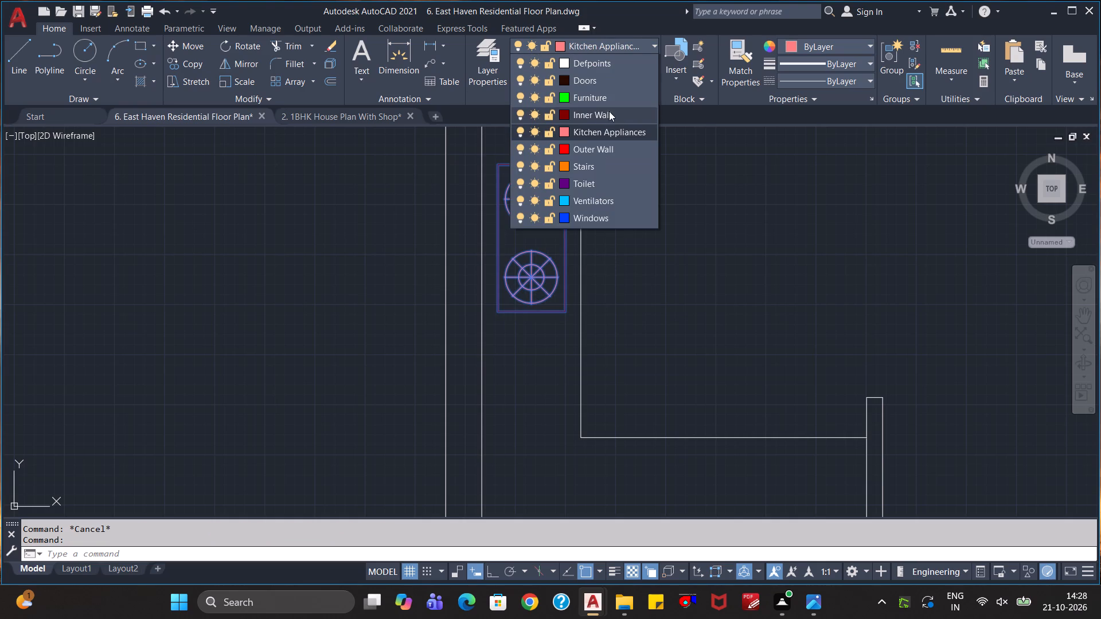
{"action": "left_click", "coordinate": [600, 148]}
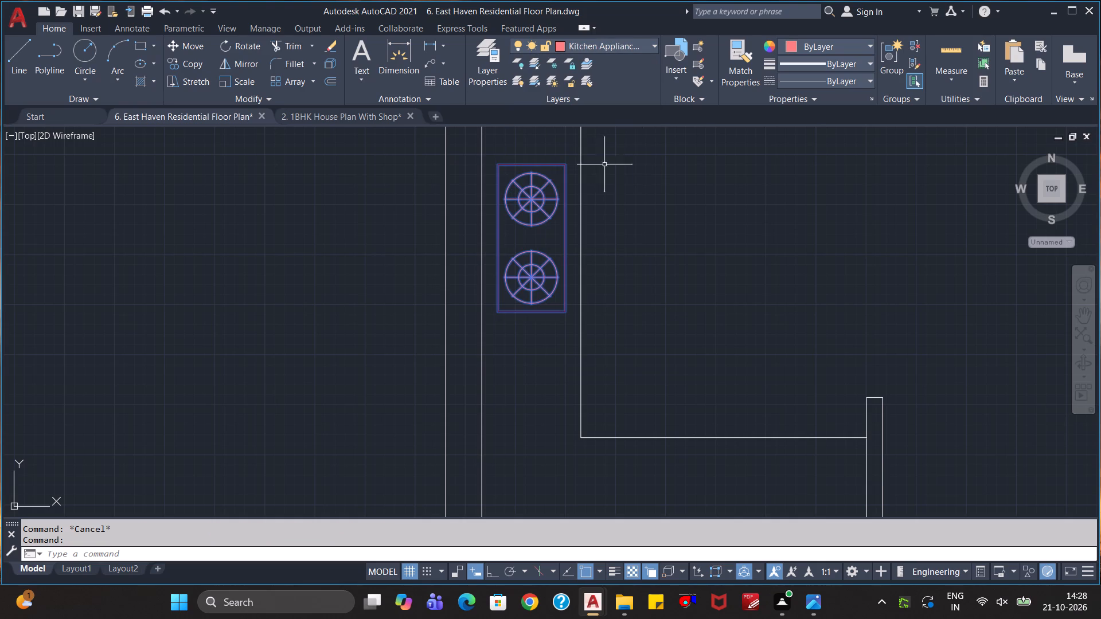
{"action": "key", "text": "Escape"}
Look over the 1BHK House Plan With Shop drawing for further fixtures to reuse.
{"action": "scroll", "coordinate": [717, 276], "scroll_direction": "down", "scroll_amount": 1}
{"action": "scroll", "coordinate": [751, 325], "scroll_direction": "down", "scroll_amount": 1}
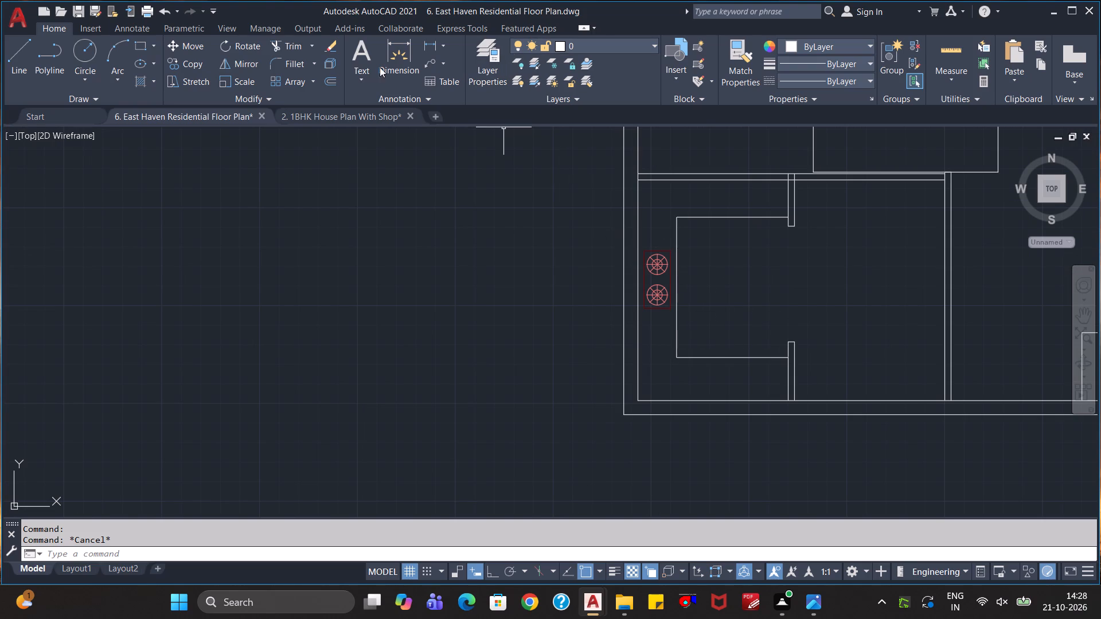
{"action": "left_click", "coordinate": [319, 119]}
{"action": "scroll", "coordinate": [604, 348], "scroll_direction": "down", "scroll_amount": 1}
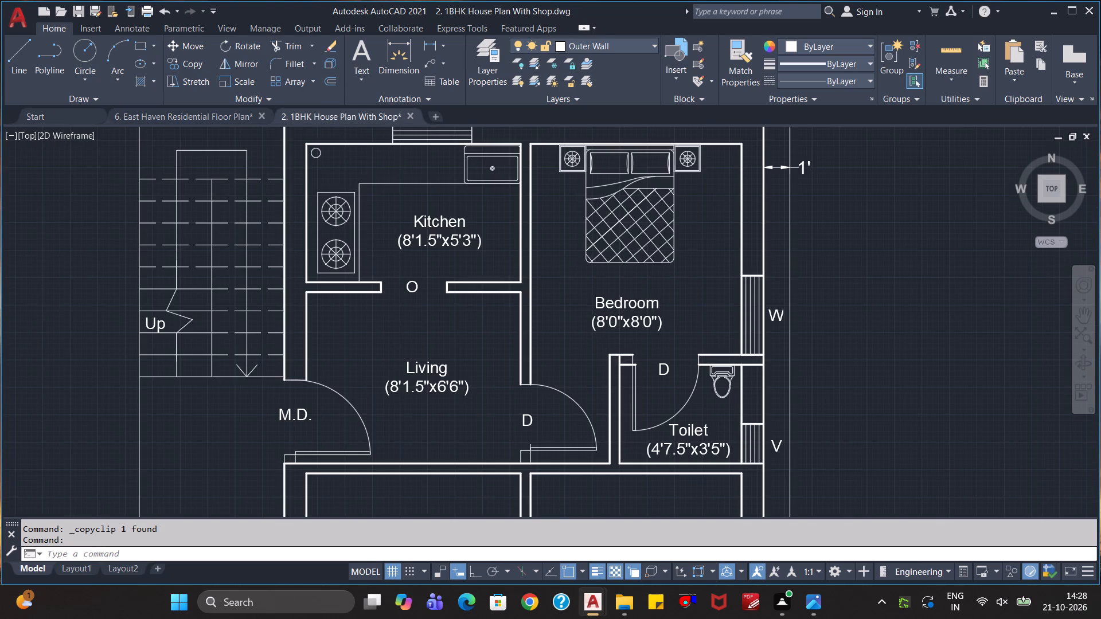
{"action": "middle_click_drag", "start_coordinate": [604, 473], "coordinate": [620, 328]}
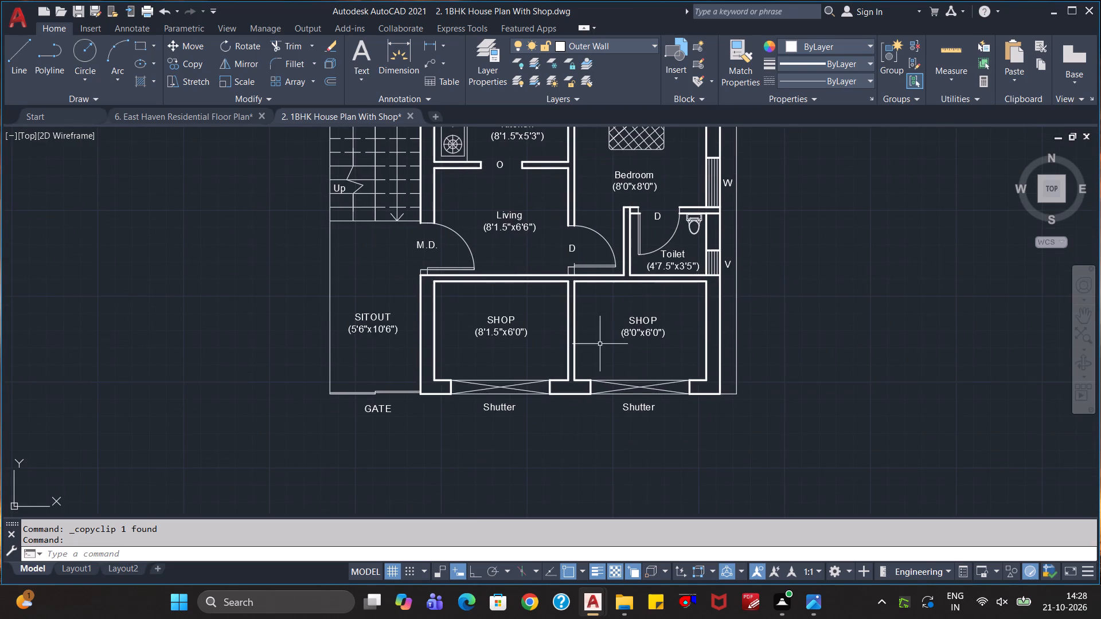
{"action": "scroll", "coordinate": [600, 344], "scroll_direction": "up", "scroll_amount": 1}
{"action": "middle_click_drag", "start_coordinate": [473, 325], "coordinate": [488, 429]}
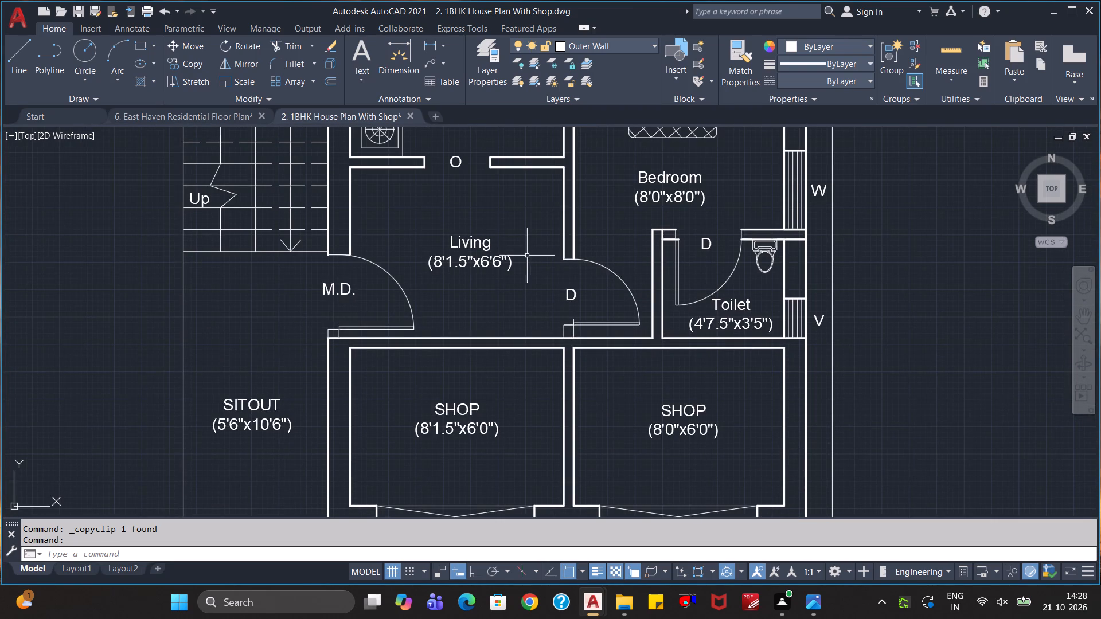
{"action": "middle_click_drag", "start_coordinate": [531, 239], "coordinate": [525, 350]}
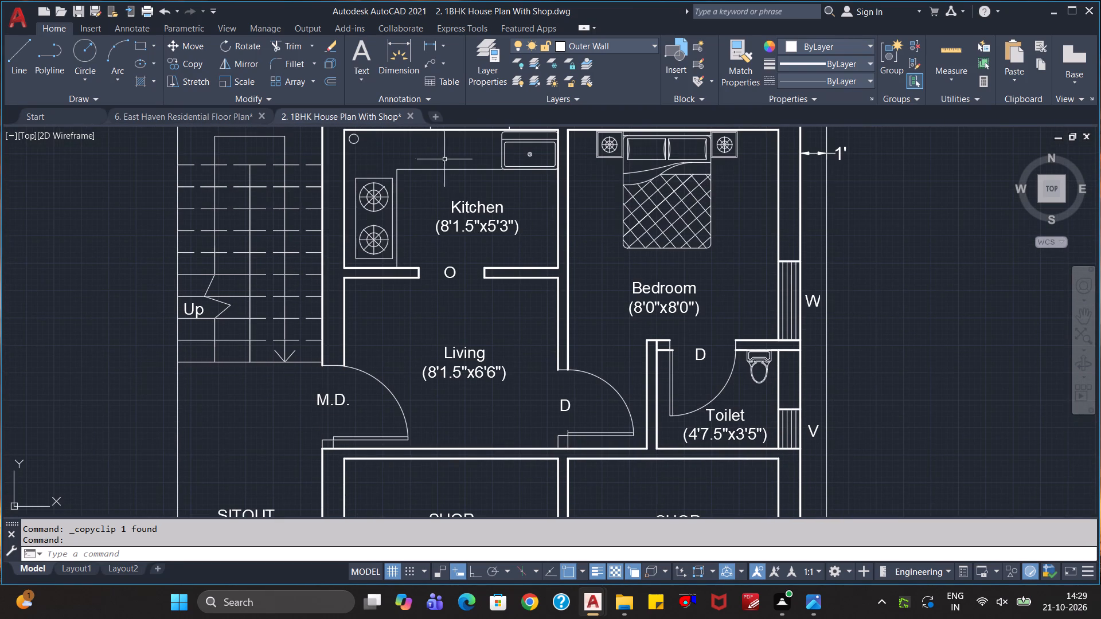
Open the drawing "1. Studio Apartment" from the FLOOR PLANs folder.
{"action": "key", "text": "ctrl+o"}
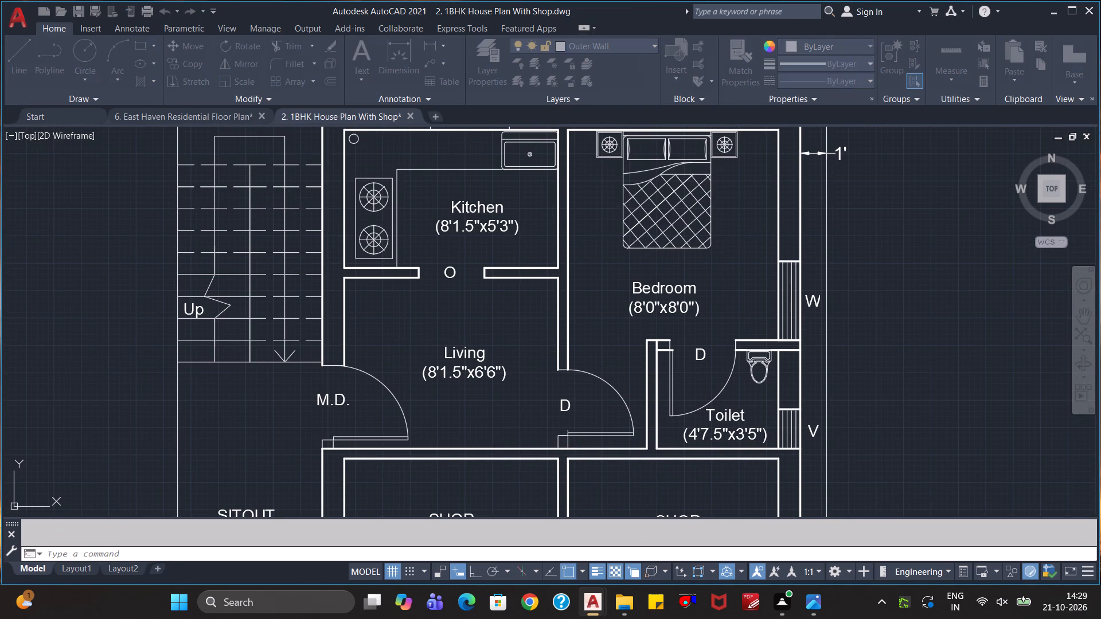
{"action": "left_click", "coordinate": [458, 178]}
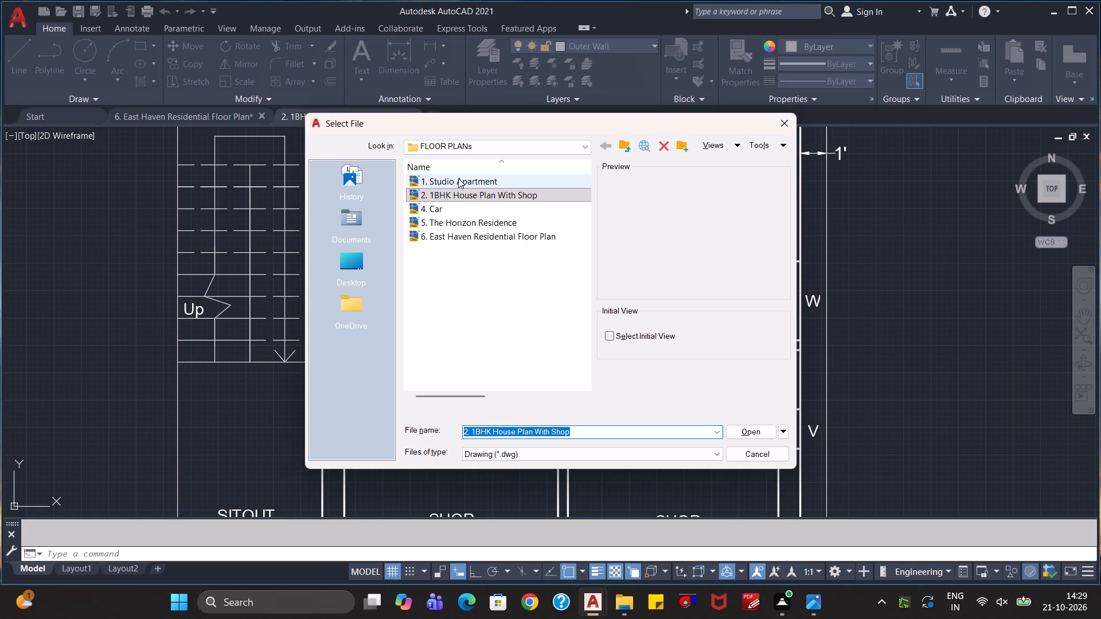
{"action": "left_click", "coordinate": [736, 432]}
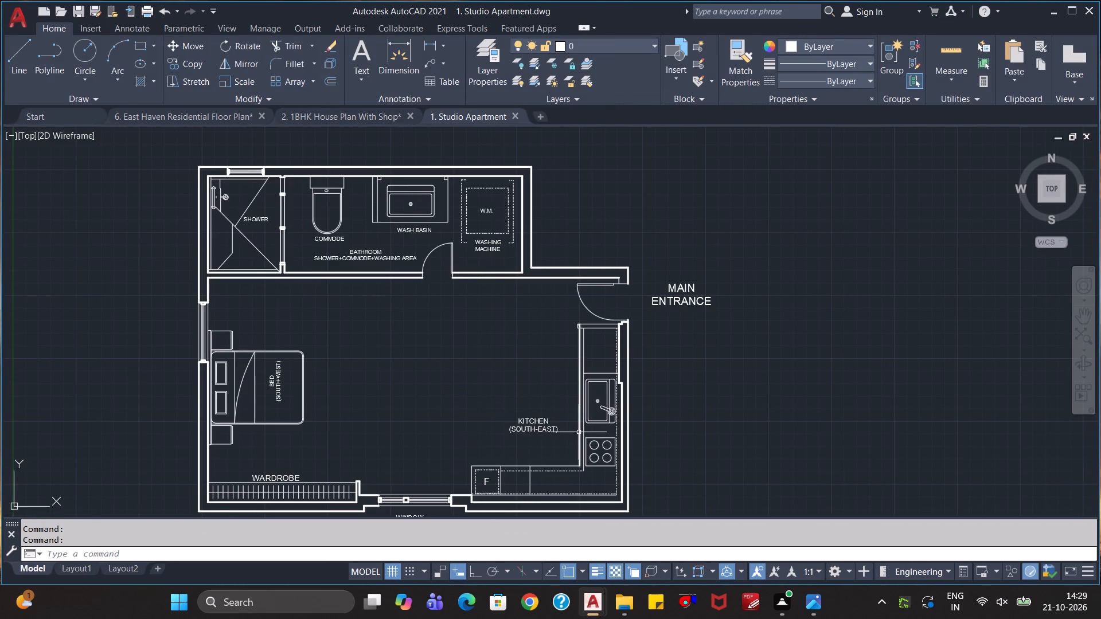
Copy the kitchen sink with its faucet to the clipboard and return to the East Haven Residential Floor Plan drawing.
{"action": "scroll", "coordinate": [579, 432], "scroll_direction": "up", "scroll_amount": 2}
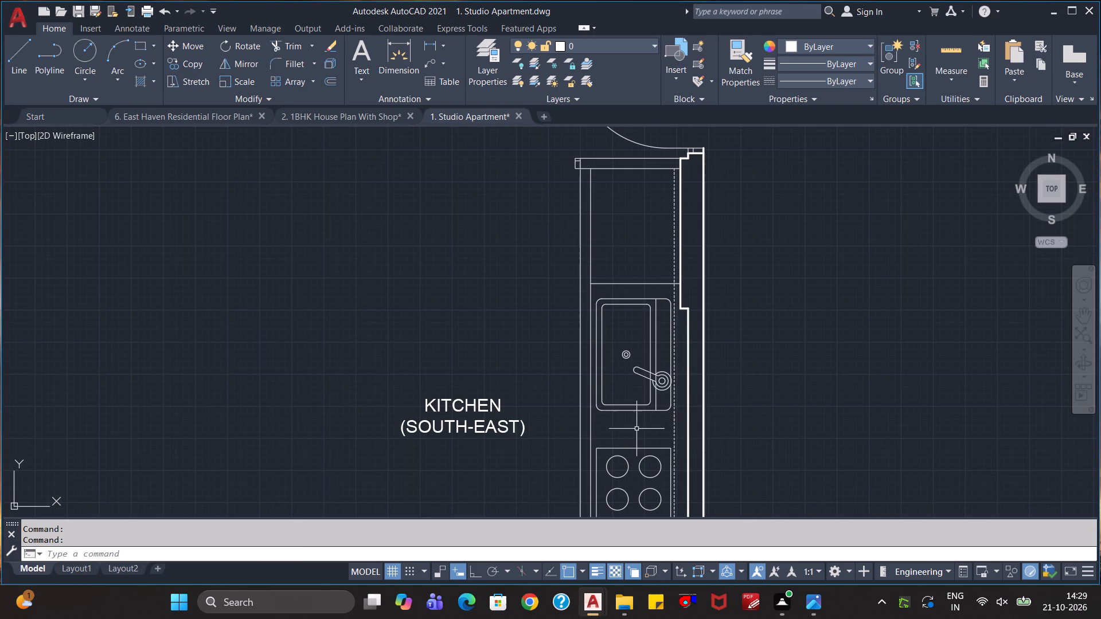
{"action": "left_click", "coordinate": [637, 429]}
{"action": "left_click", "coordinate": [618, 311]}
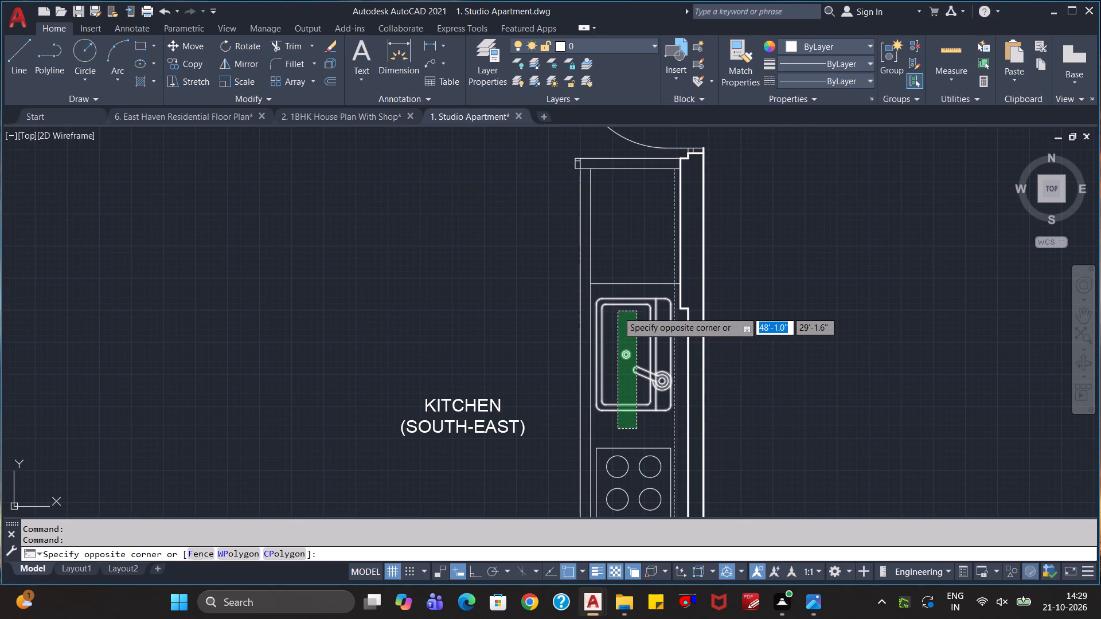
{"action": "scroll", "coordinate": [654, 401], "scroll_direction": "up", "scroll_amount": 2}
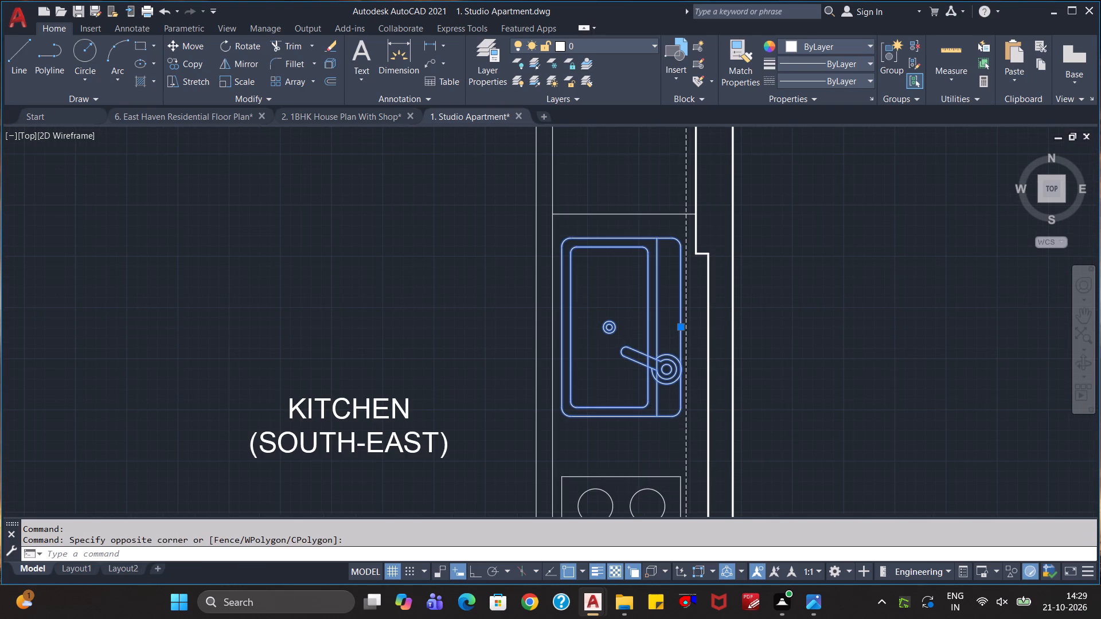
{"action": "scroll", "coordinate": [654, 401], "scroll_direction": "down", "scroll_amount": 1}
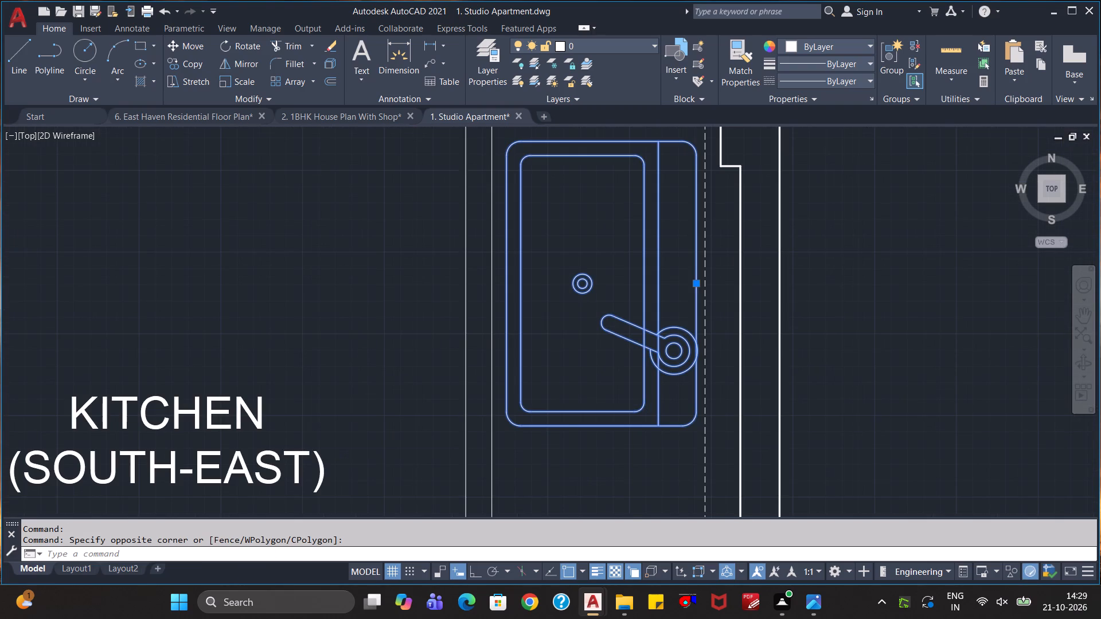
{"action": "key", "text": "ctrl+c"}
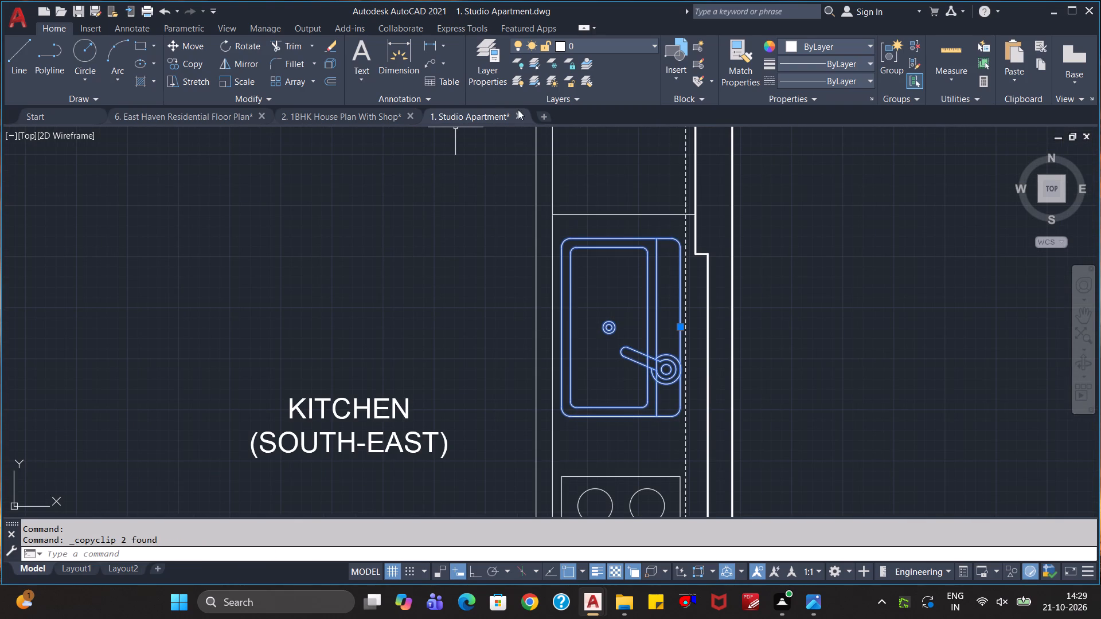
{"action": "left_click", "coordinate": [217, 120]}
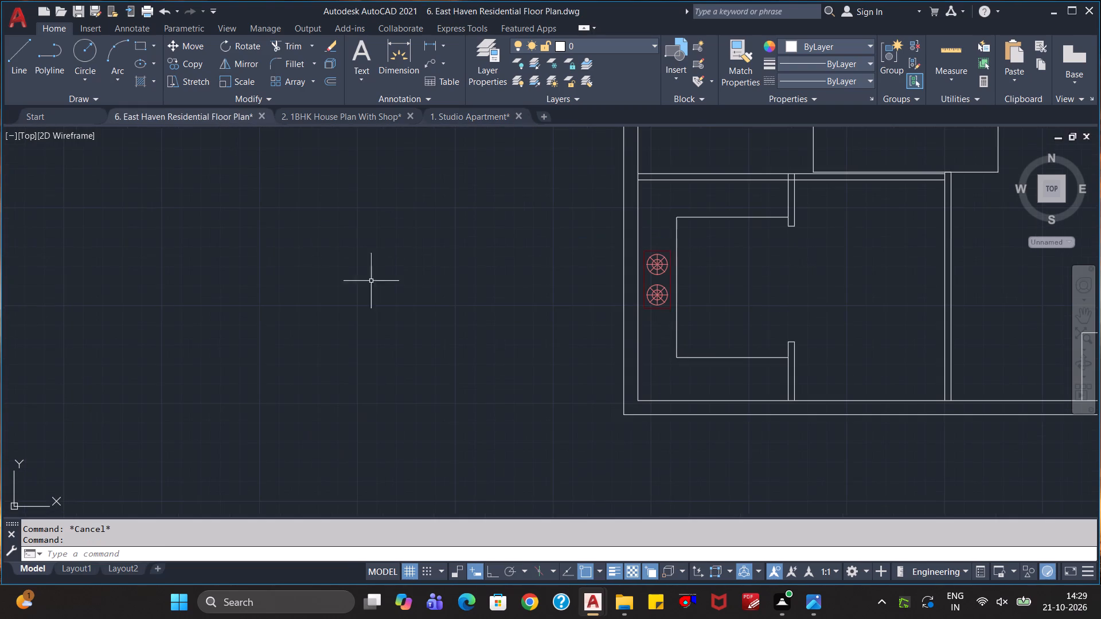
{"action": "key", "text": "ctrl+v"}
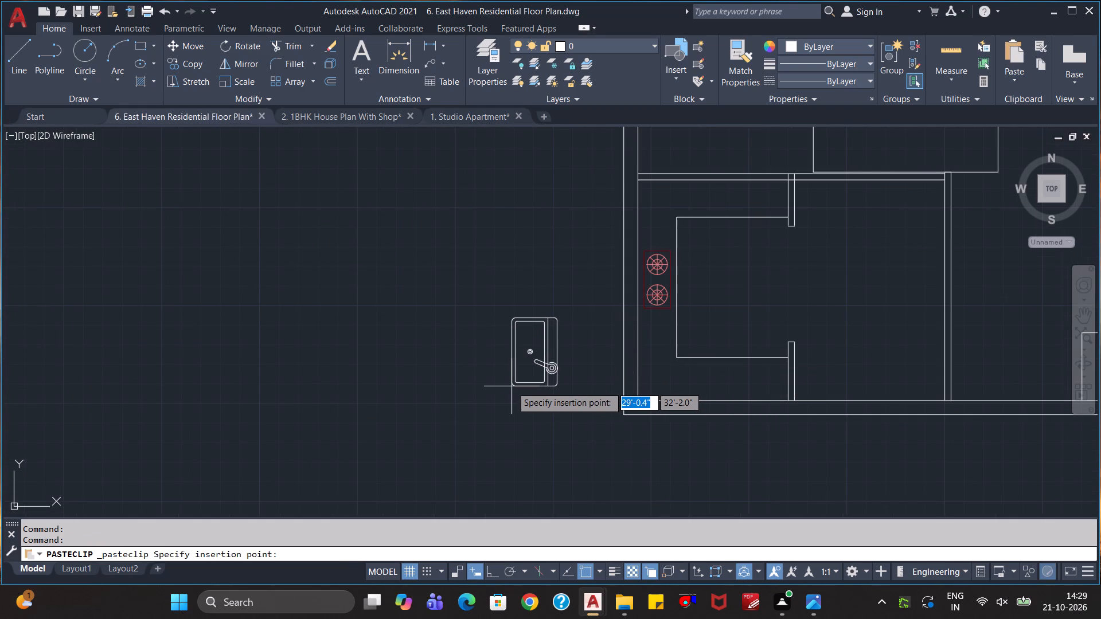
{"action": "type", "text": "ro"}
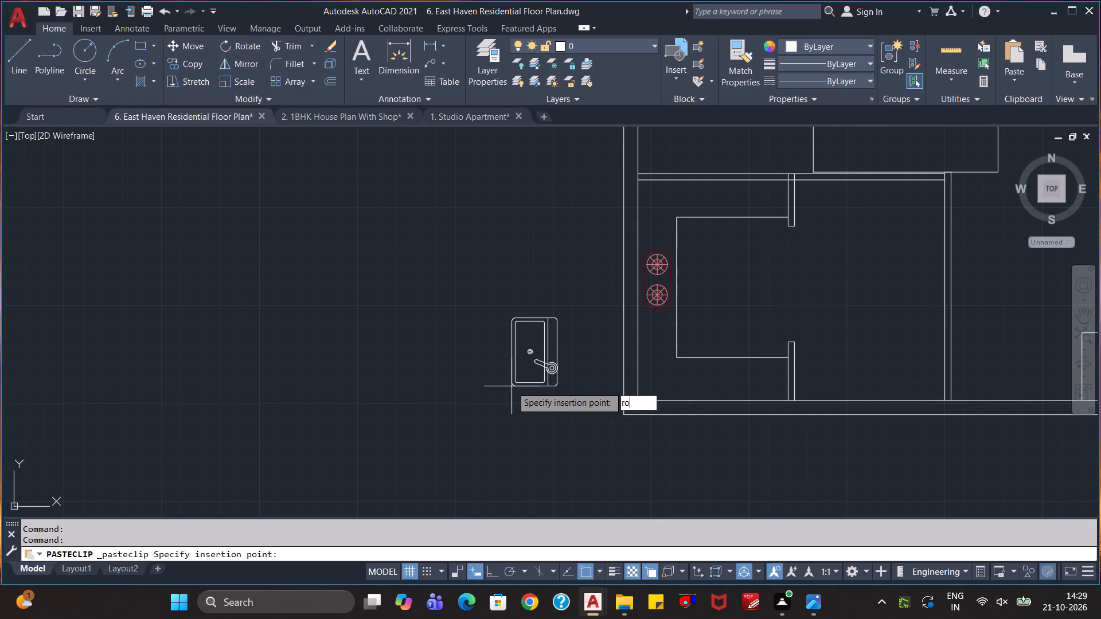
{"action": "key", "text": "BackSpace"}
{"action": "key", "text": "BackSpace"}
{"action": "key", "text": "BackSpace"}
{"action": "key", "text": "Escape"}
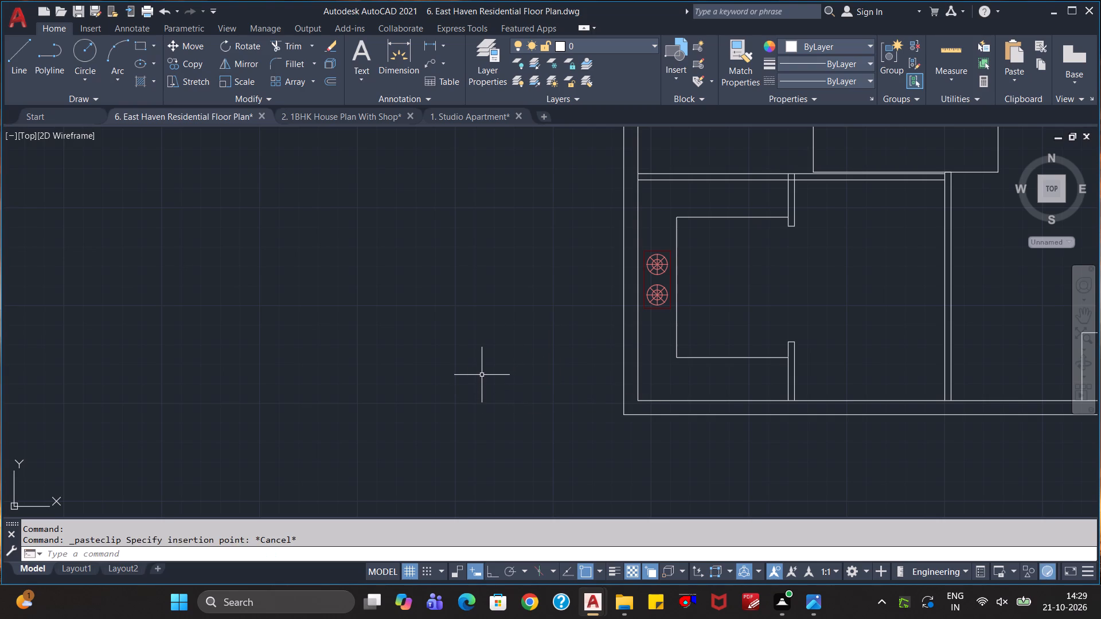
Paste the sink into the empty space outside the left outer wall, level with the kitchen.
{"action": "key", "text": "ctrl+v"}
{"action": "left_click", "coordinate": [471, 382]}
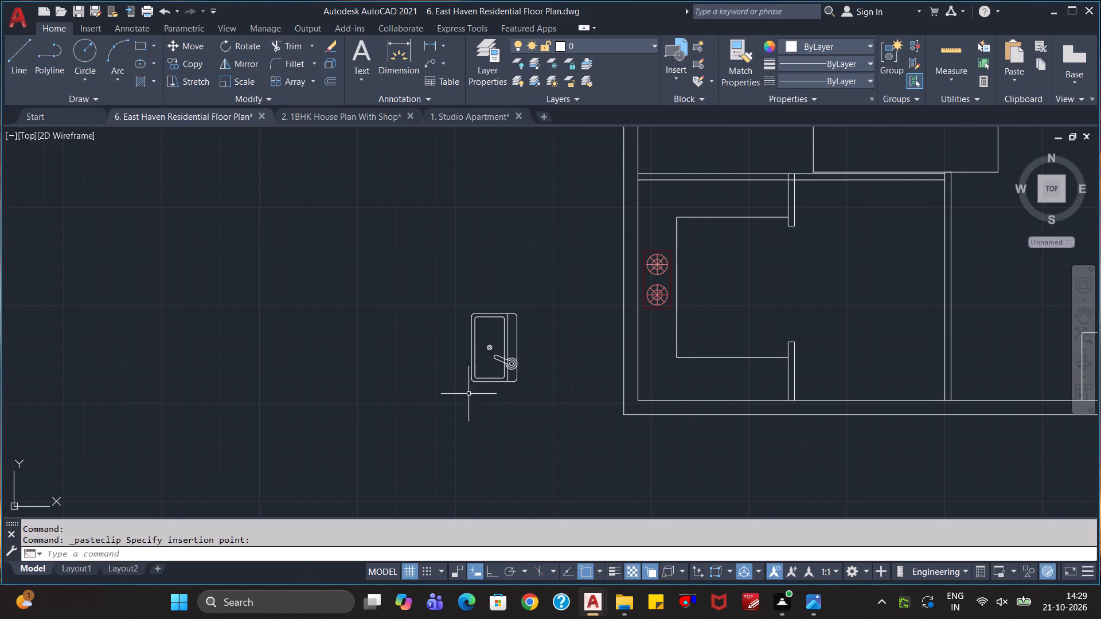
Rotate the pasted sink a quarter turn clockwise with Ortho on, so its faucet side faces down.
{"action": "left_click", "coordinate": [544, 407]}
{"action": "left_click", "coordinate": [461, 272]}
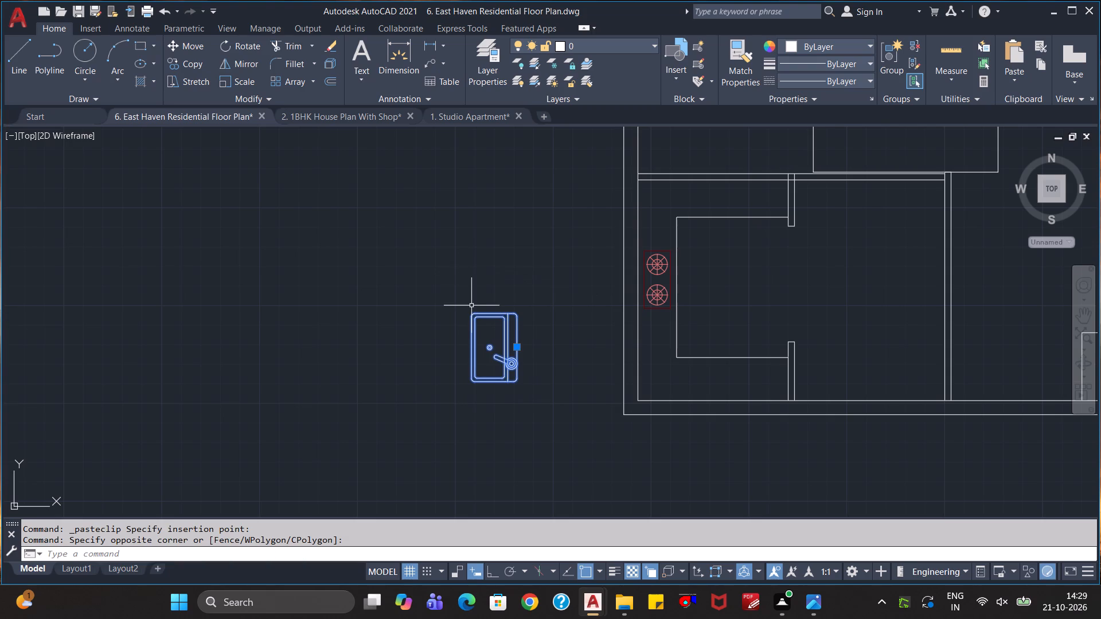
{"action": "type", "text": "ro"}
{"action": "key", "text": "Return"}
{"action": "type", "text": "180"}
{"action": "key", "text": "Return"}
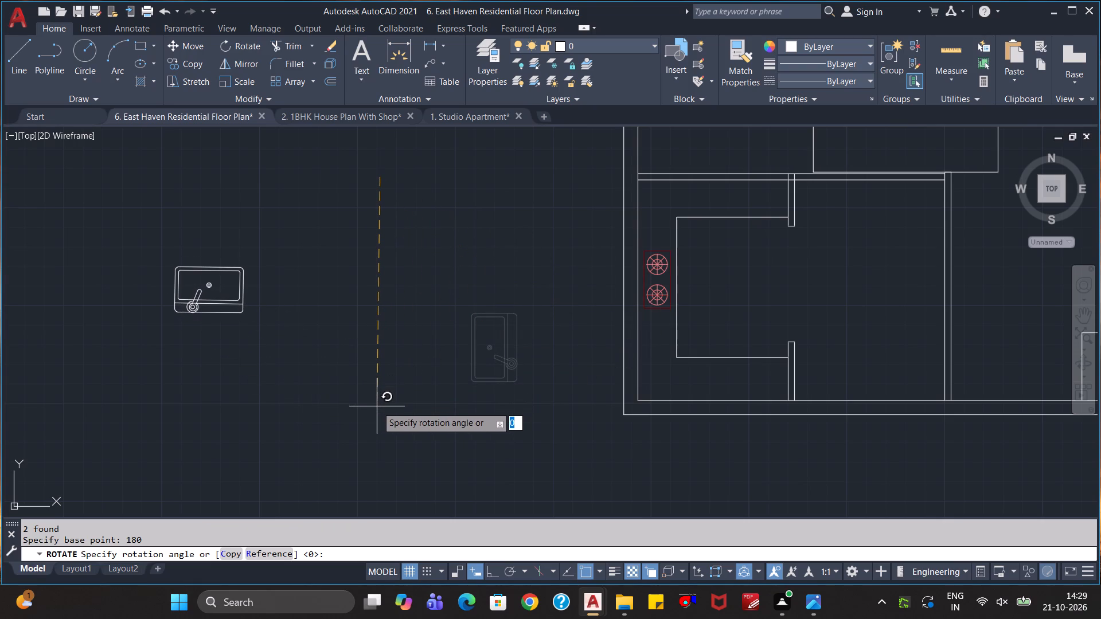
{"action": "key", "text": "F8"}
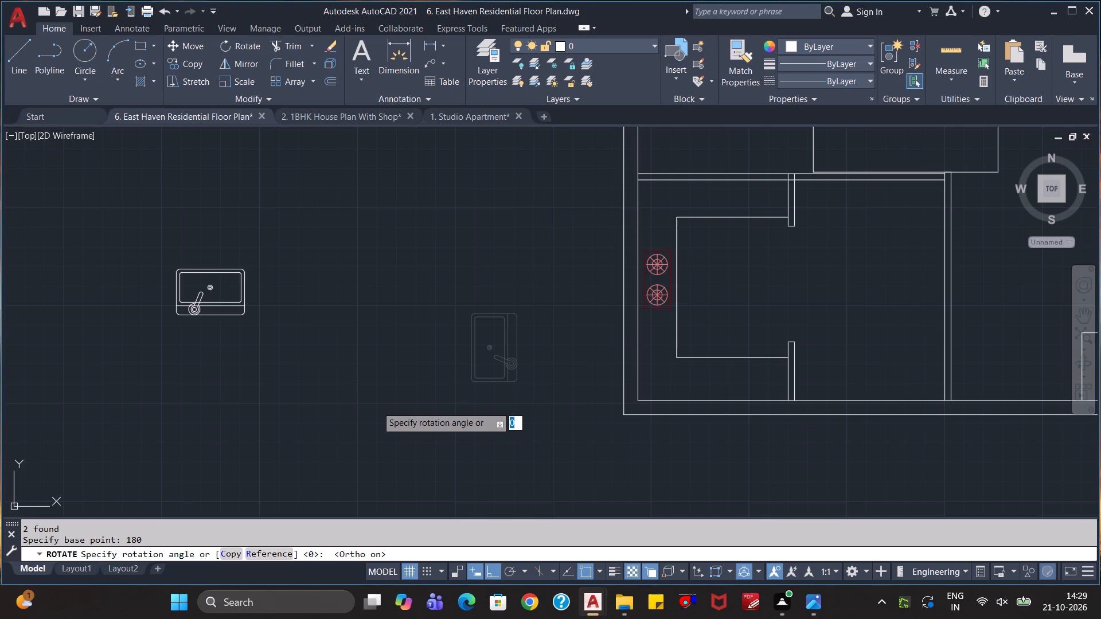
{"action": "left_click", "coordinate": [377, 406]}
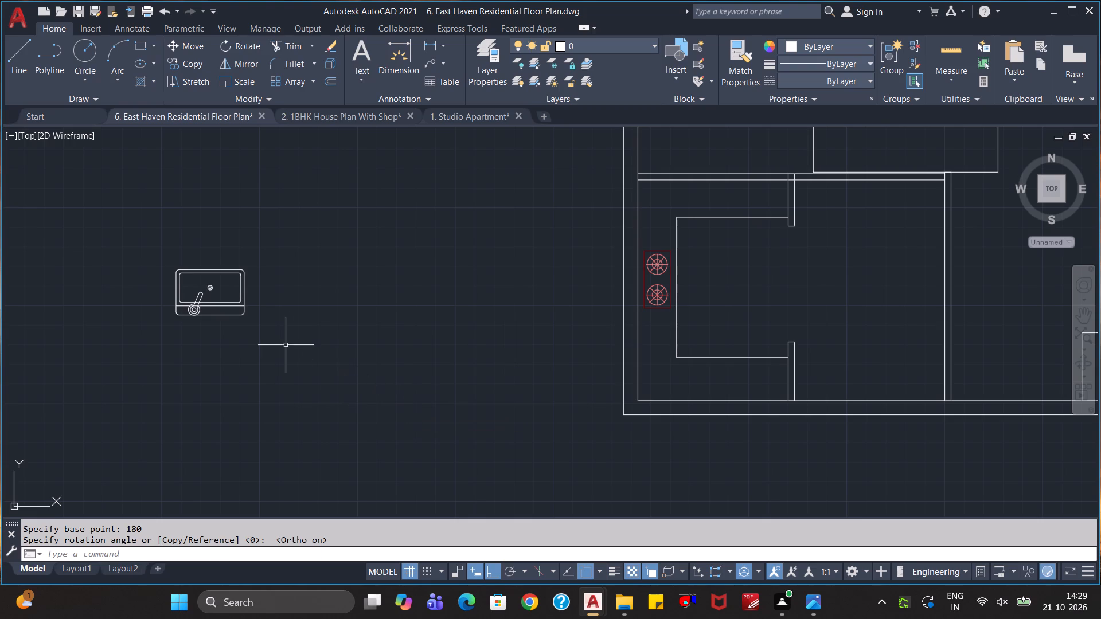
Move the rotated sink, with Ortho off, to just outside the left outer wall near the plan's lower-left corner.
{"action": "left_click", "coordinate": [302, 335]}
{"action": "left_click", "coordinate": [162, 263]}
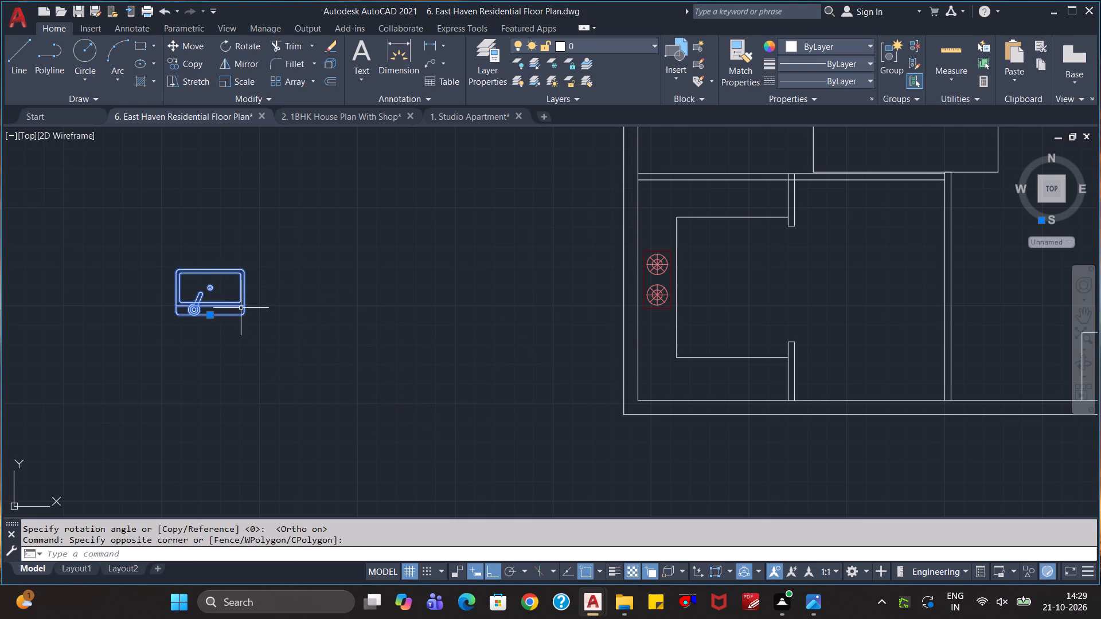
{"action": "key", "text": "m"}
{"action": "key", "text": "Return"}
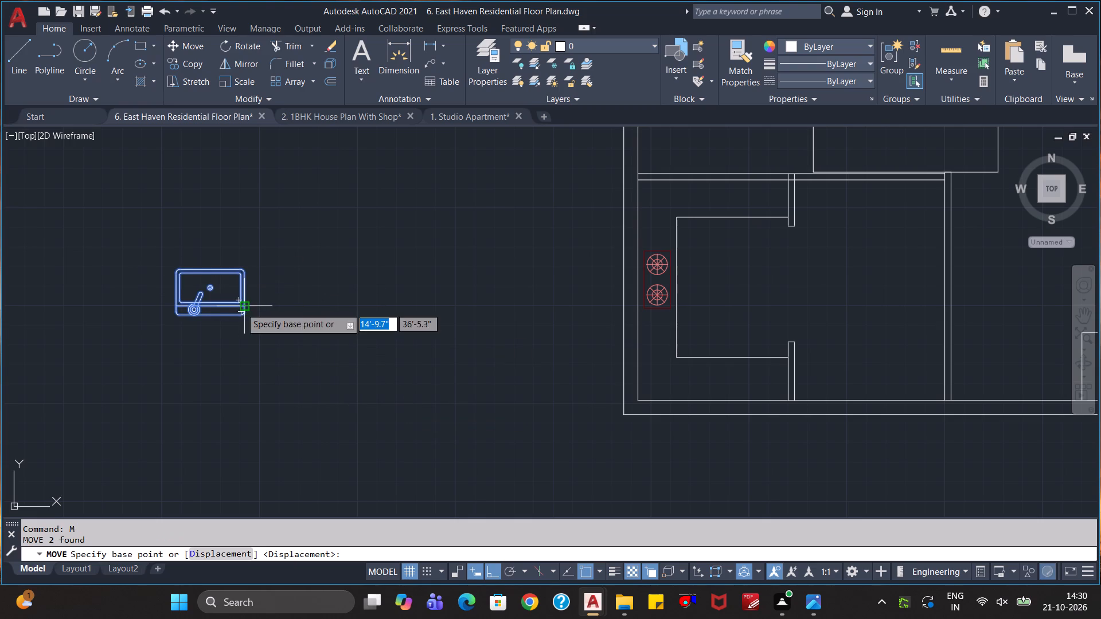
{"action": "left_click", "coordinate": [244, 311]}
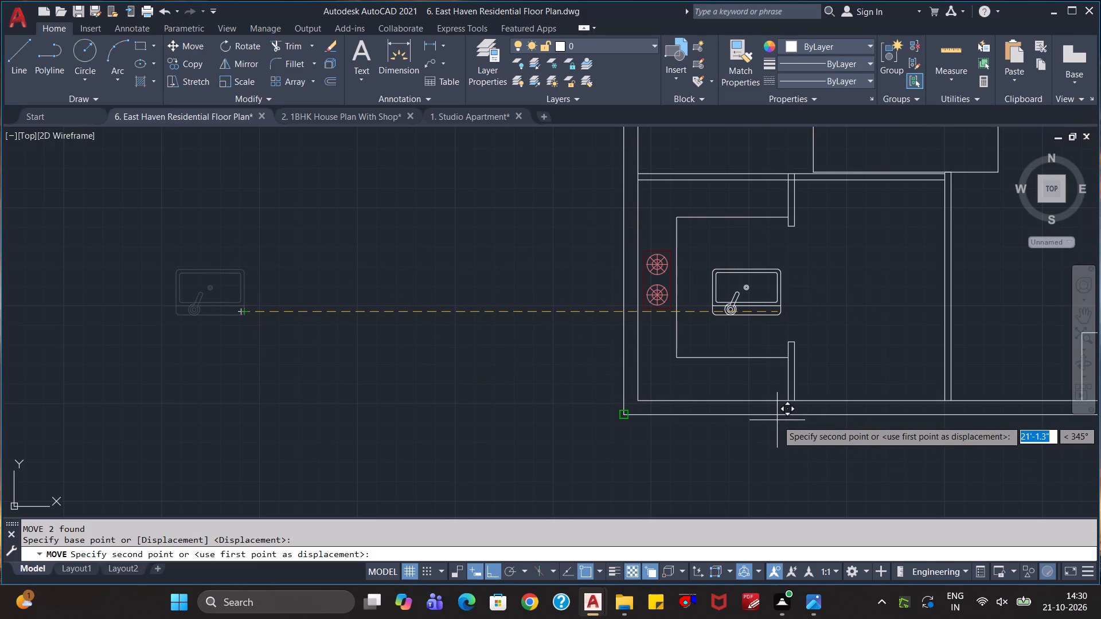
{"action": "key", "text": "F8"}
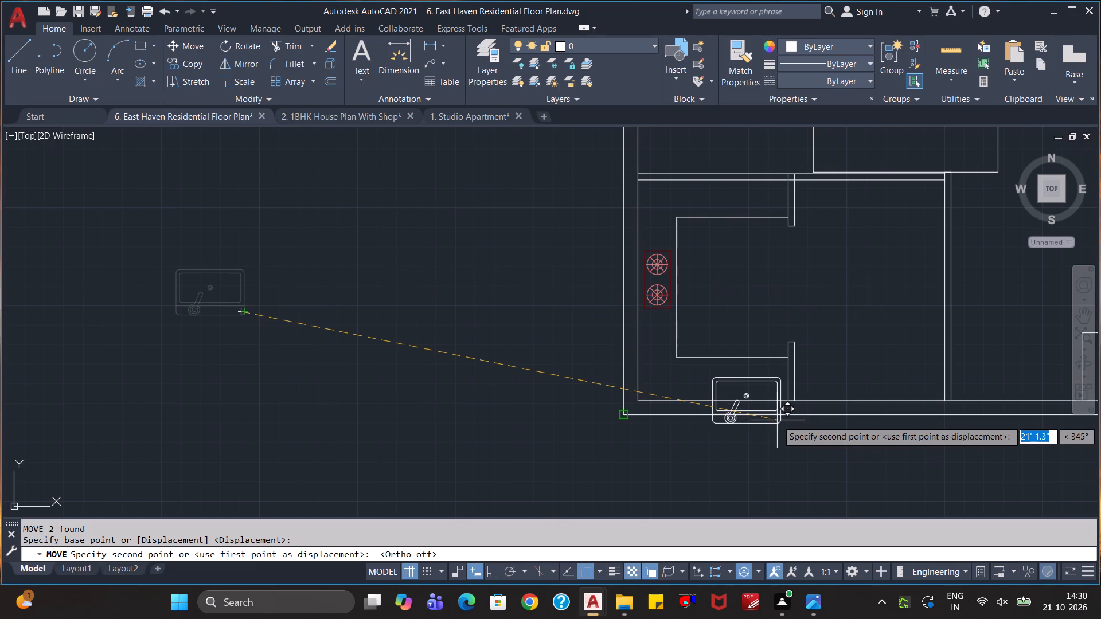
{"action": "scroll", "coordinate": [775, 391], "scroll_direction": "up", "scroll_amount": 2}
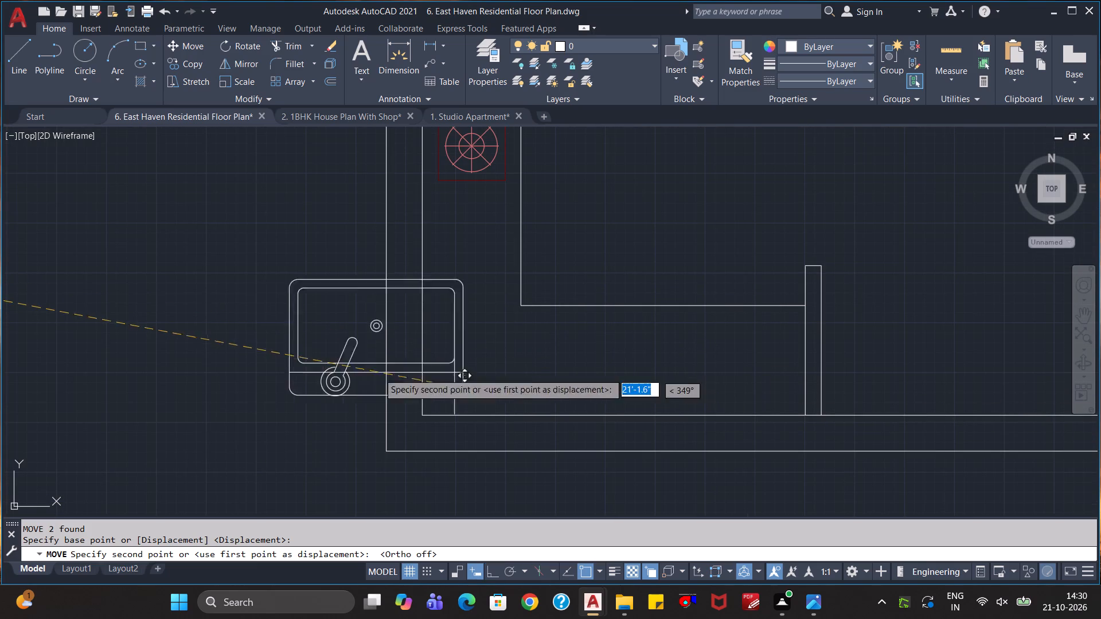
{"action": "left_click", "coordinate": [227, 376]}
Scale the sink down slightly freehand from its basin's upper-left corner so it fits the lower counter's depth.
{"action": "left_click", "coordinate": [261, 405]}
{"action": "left_click", "coordinate": [26, 260]}
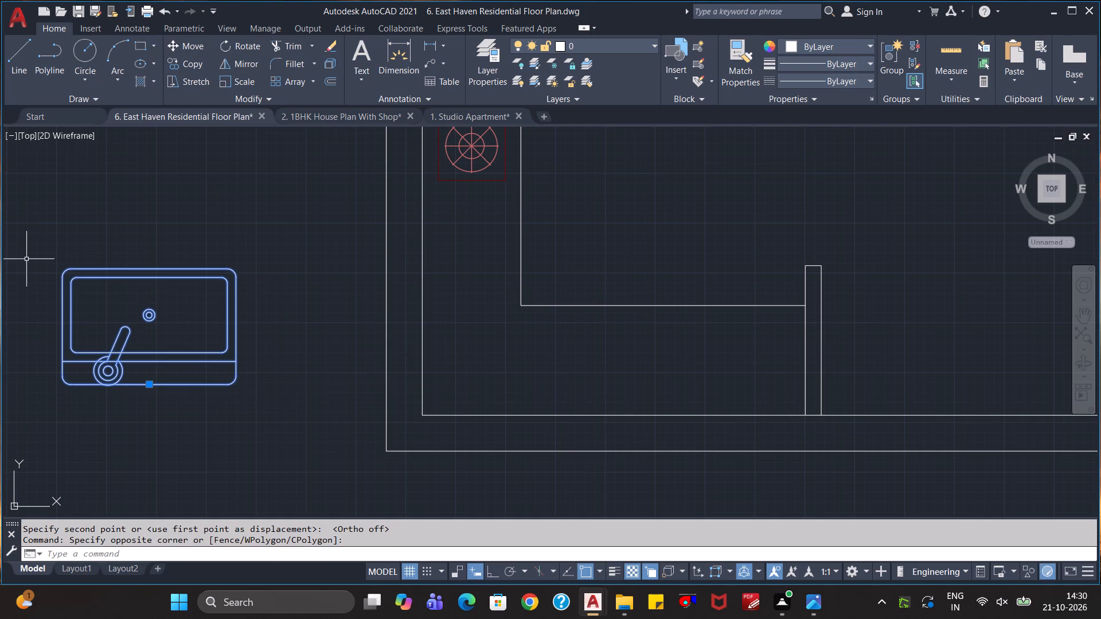
{"action": "type", "text": "sc"}
{"action": "key", "text": "Return"}
{"action": "left_click", "coordinate": [76, 285]}
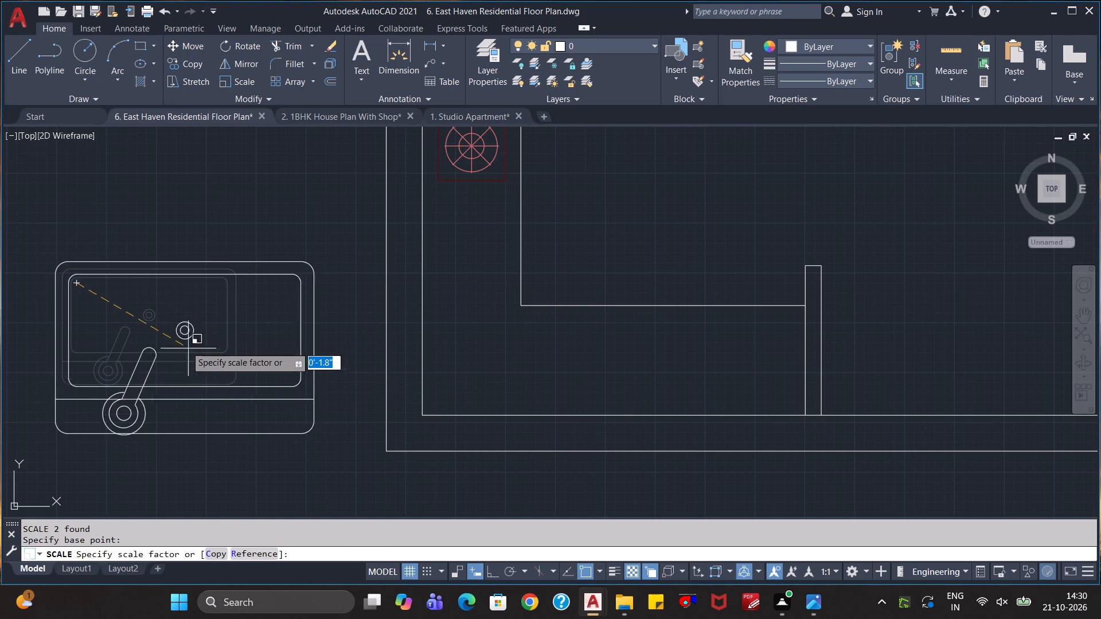
{"action": "left_click", "coordinate": [140, 322]}
Move the scaled sink from its drain centre into the kitchen's lower counter, just left of the short partition wall.
{"action": "left_click", "coordinate": [245, 395]}
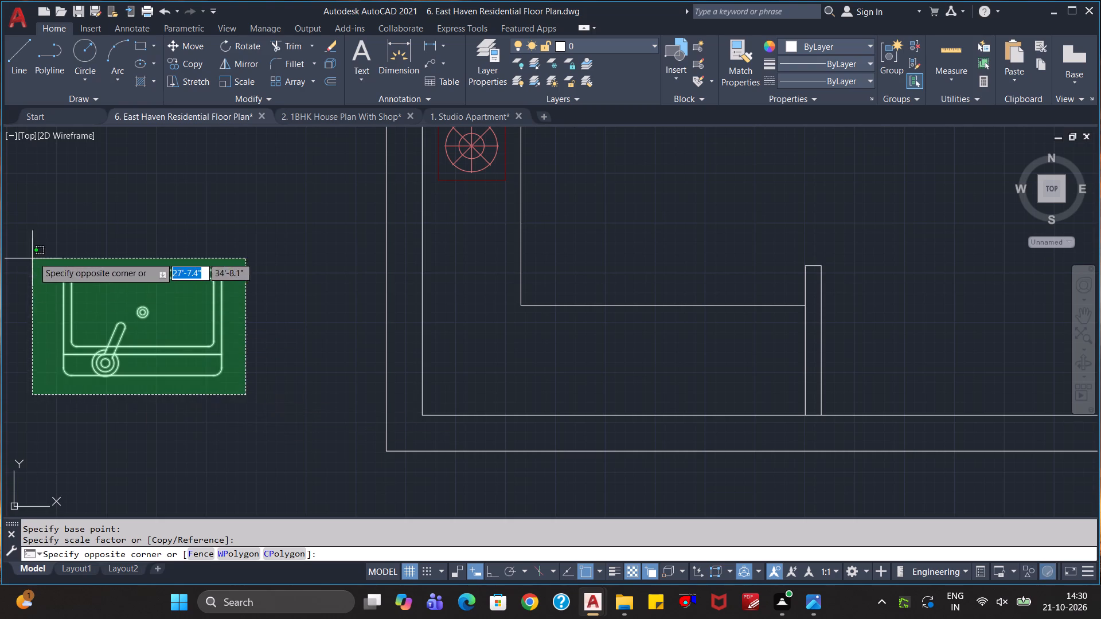
{"action": "left_click", "coordinate": [39, 247]}
{"action": "key", "text": "m"}
{"action": "key", "text": "Return"}
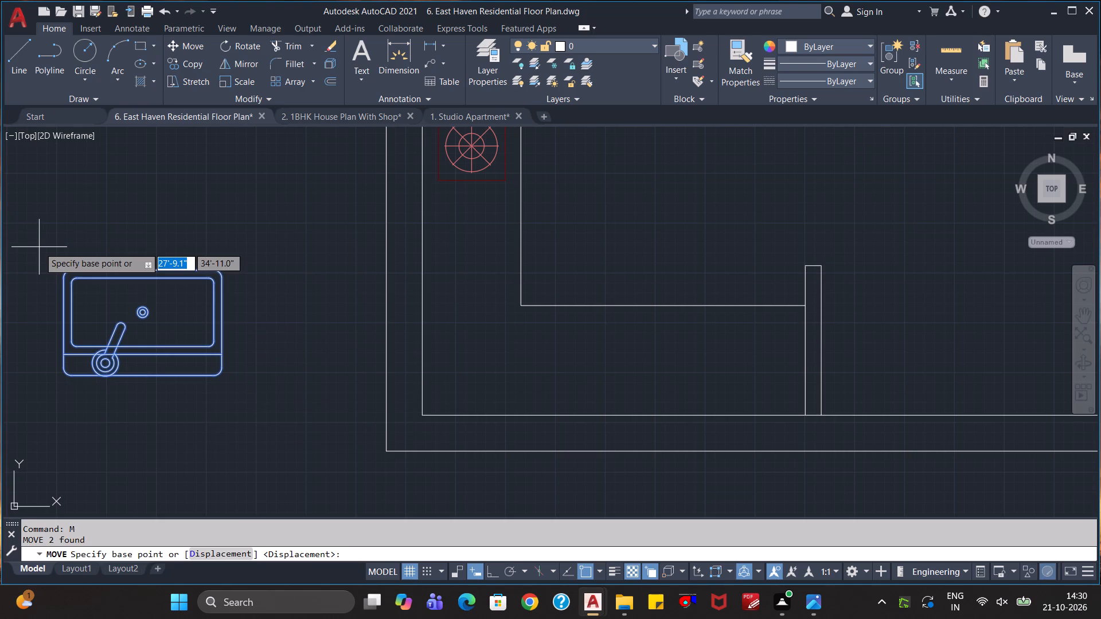
{"action": "left_click", "coordinate": [143, 316]}
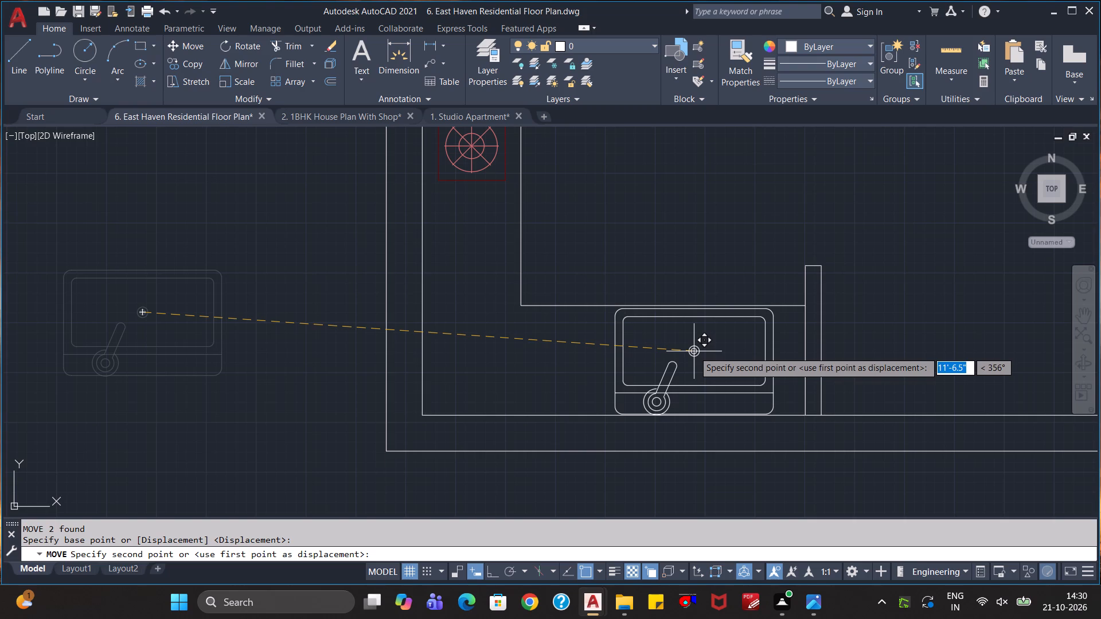
{"action": "scroll", "coordinate": [688, 351], "scroll_direction": "up", "scroll_amount": 1}
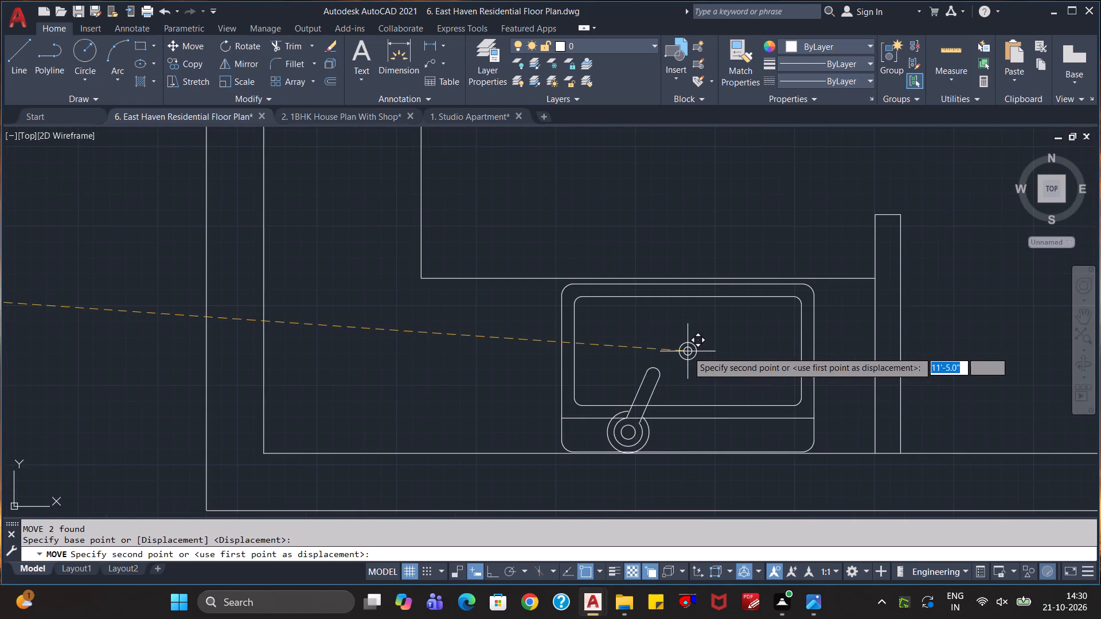
{"action": "scroll", "coordinate": [688, 351], "scroll_direction": "up", "scroll_amount": 1}
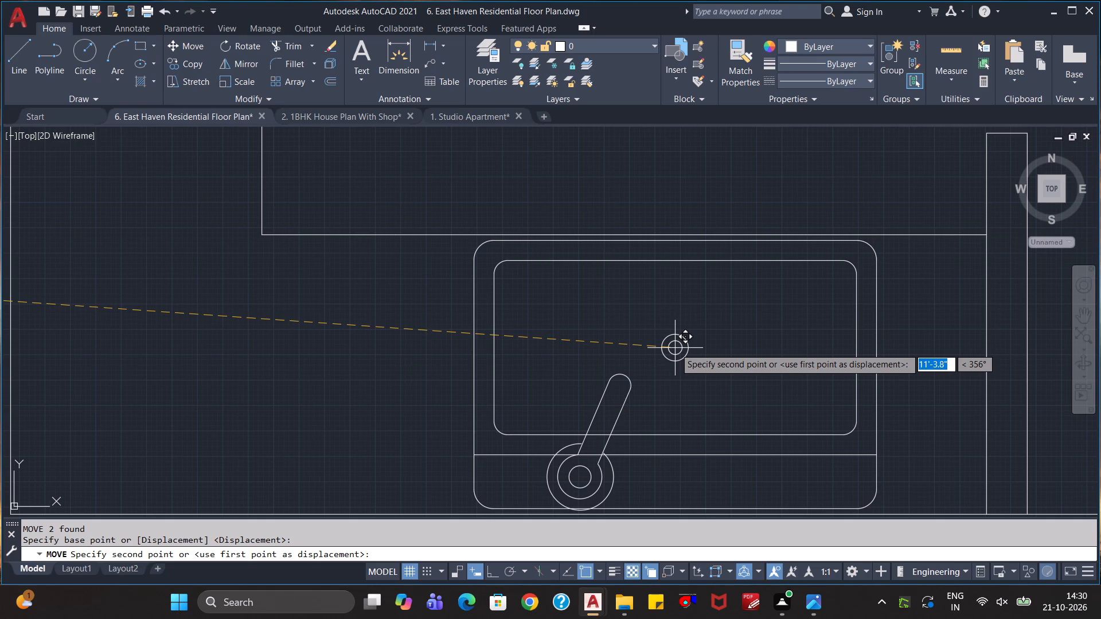
{"action": "left_click", "coordinate": [675, 348]}
Save the East Haven Residential Floor Plan drawing.
{"action": "scroll", "coordinate": [788, 367], "scroll_direction": "down", "scroll_amount": 4}
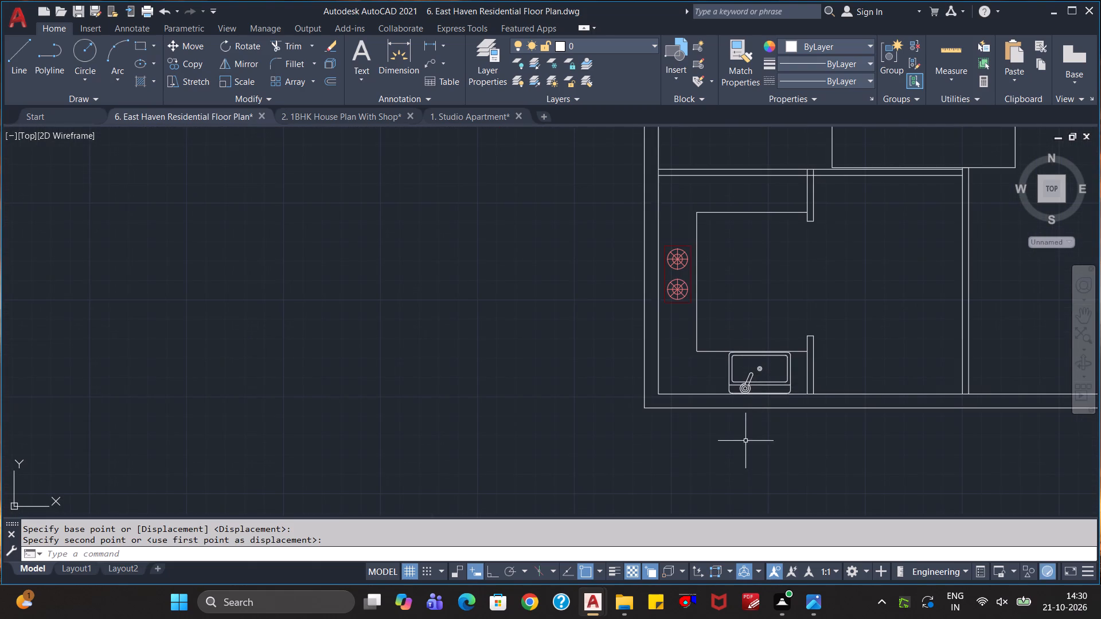
{"action": "middle_click_drag", "start_coordinate": [756, 450], "coordinate": [630, 412]}
{"action": "scroll", "coordinate": [584, 385], "scroll_direction": "down", "scroll_amount": 1}
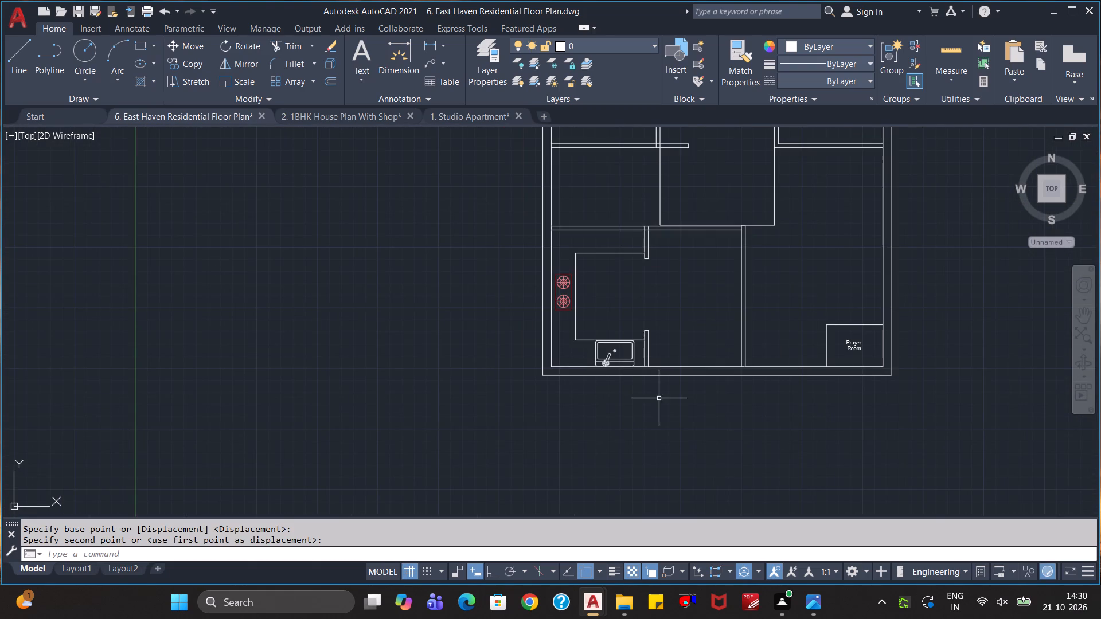
{"action": "scroll", "coordinate": [667, 397], "scroll_direction": "down", "scroll_amount": 1}
{"action": "key", "text": "ctrl+s"}
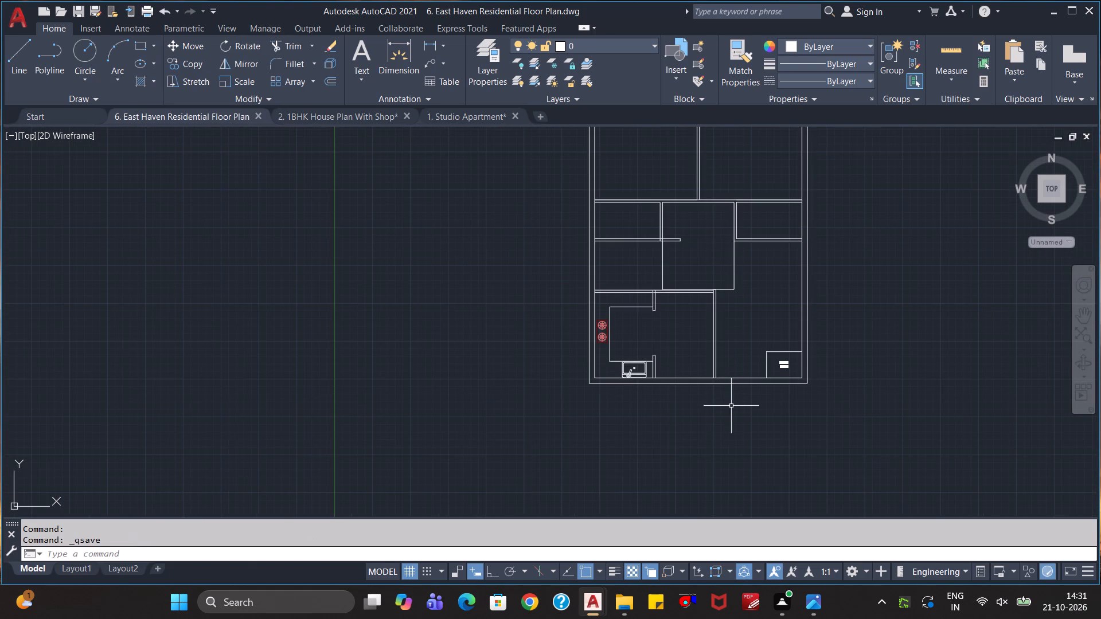
Switch to the Studio Apartment drawing and copy the bed with its two side tables, without the BED label.
{"action": "left_click", "coordinate": [482, 119]}
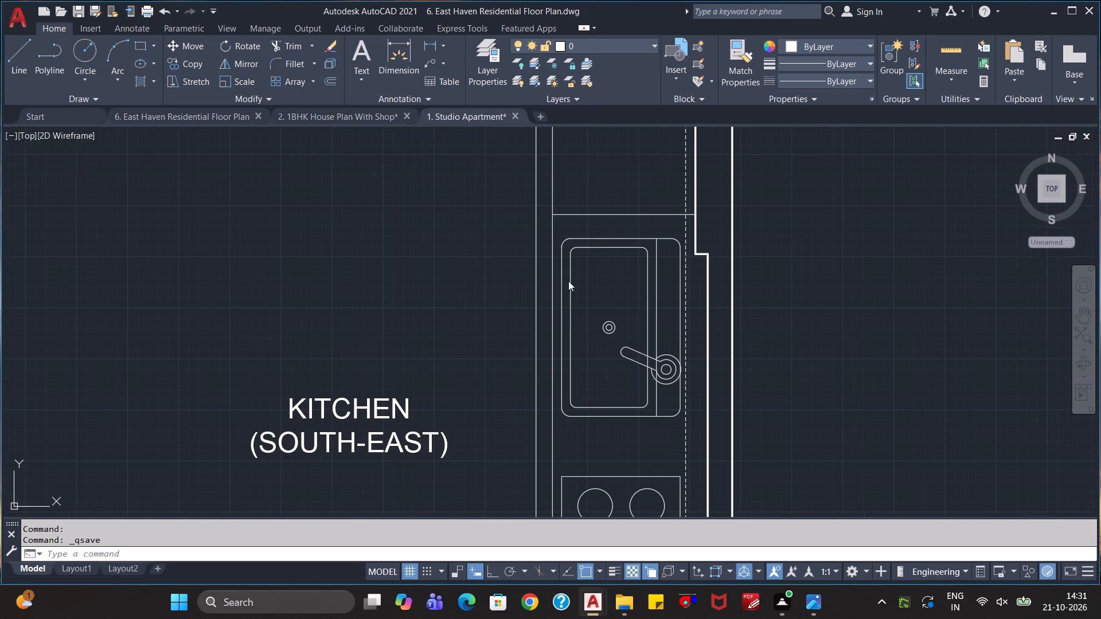
{"action": "scroll", "coordinate": [566, 374], "scroll_direction": "down", "scroll_amount": 4}
{"action": "scroll", "coordinate": [443, 259], "scroll_direction": "up", "scroll_amount": 2}
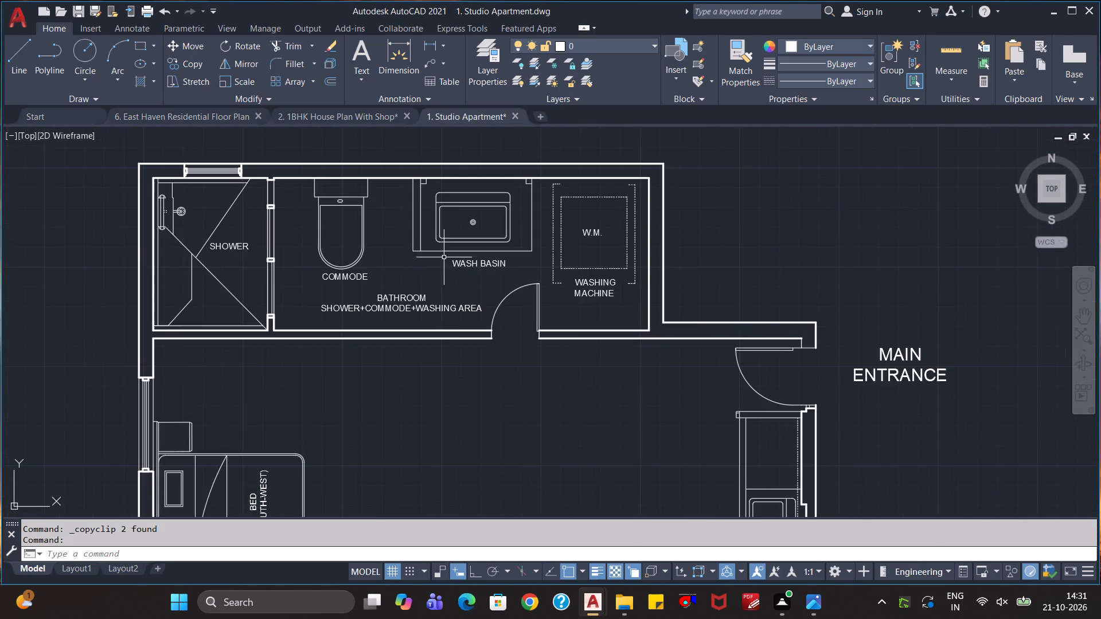
{"action": "scroll", "coordinate": [425, 385], "scroll_direction": "down", "scroll_amount": 1}
{"action": "middle_click_drag", "start_coordinate": [395, 434], "coordinate": [575, 302]}
{"action": "scroll", "coordinate": [530, 331], "scroll_direction": "up", "scroll_amount": 2}
{"action": "scroll", "coordinate": [502, 342], "scroll_direction": "down", "scroll_amount": 1}
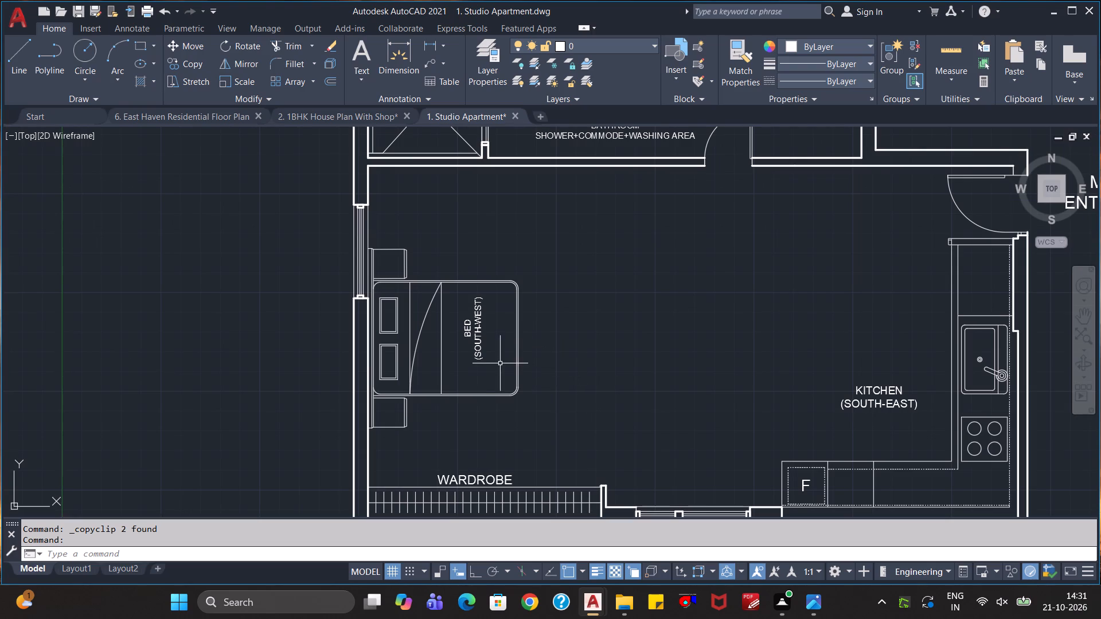
{"action": "scroll", "coordinate": [481, 374], "scroll_direction": "up", "scroll_amount": 1}
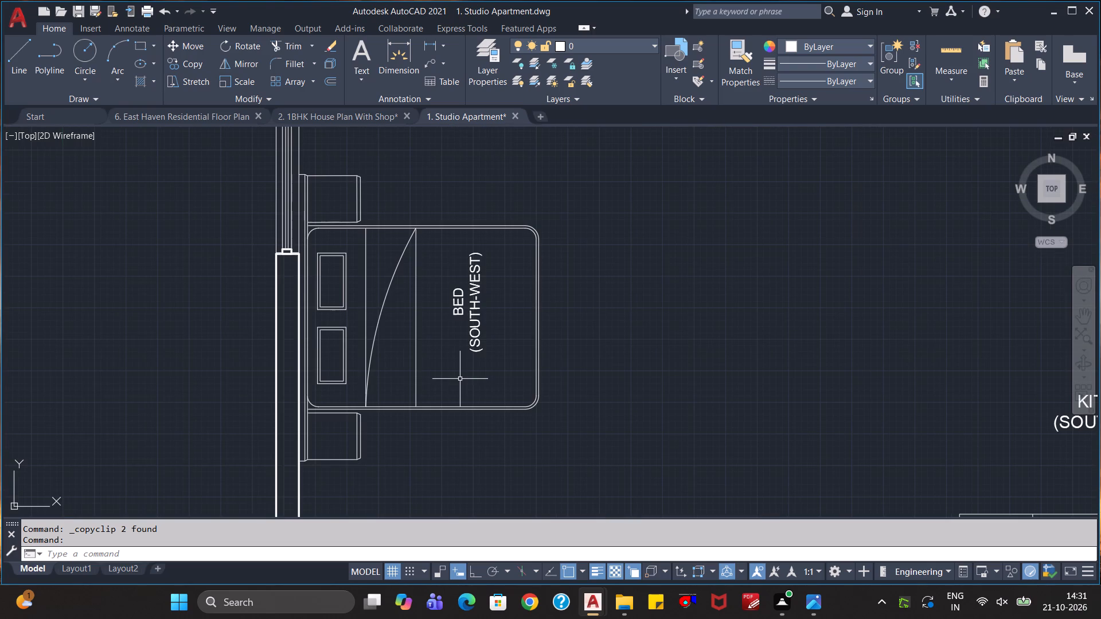
{"action": "middle_click_drag", "start_coordinate": [460, 379], "coordinate": [649, 392]}
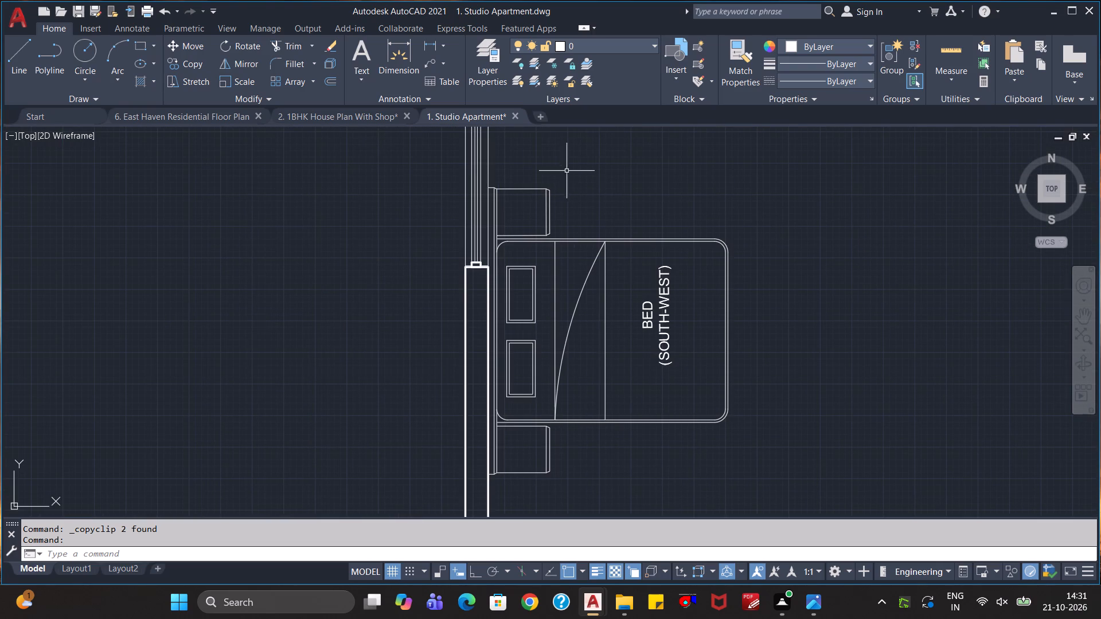
{"action": "left_click", "coordinate": [518, 169]}
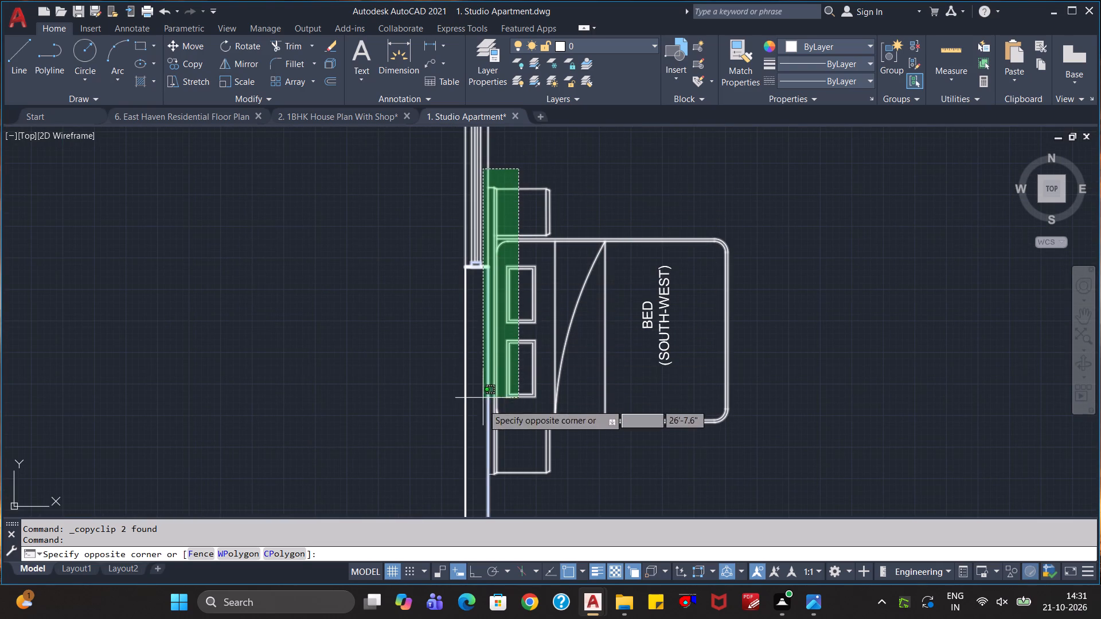
{"action": "left_click", "coordinate": [492, 480]}
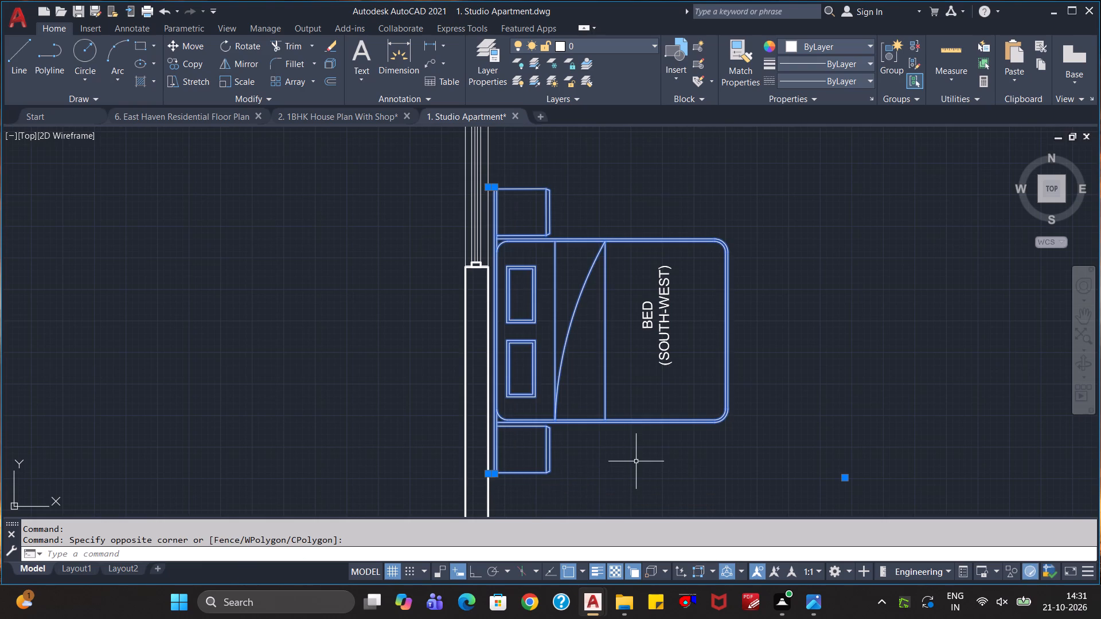
{"action": "key", "text": "ctrl+c"}
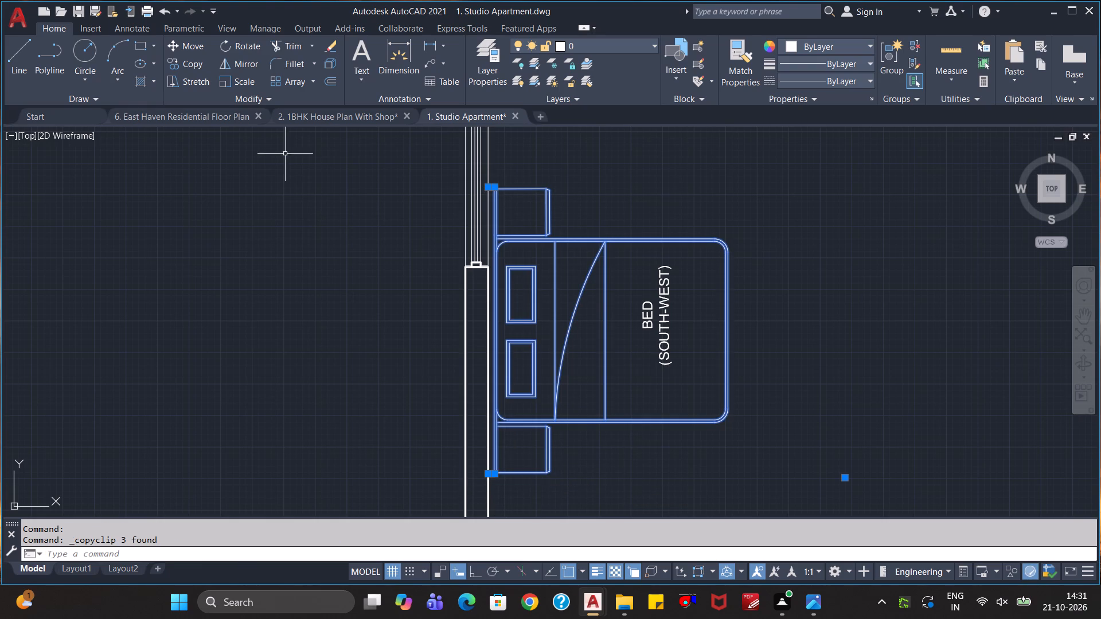
Switch back to the East Haven plan and paste the bed set in the empty space left of the upper-left room.
{"action": "left_click", "coordinate": [193, 114]}
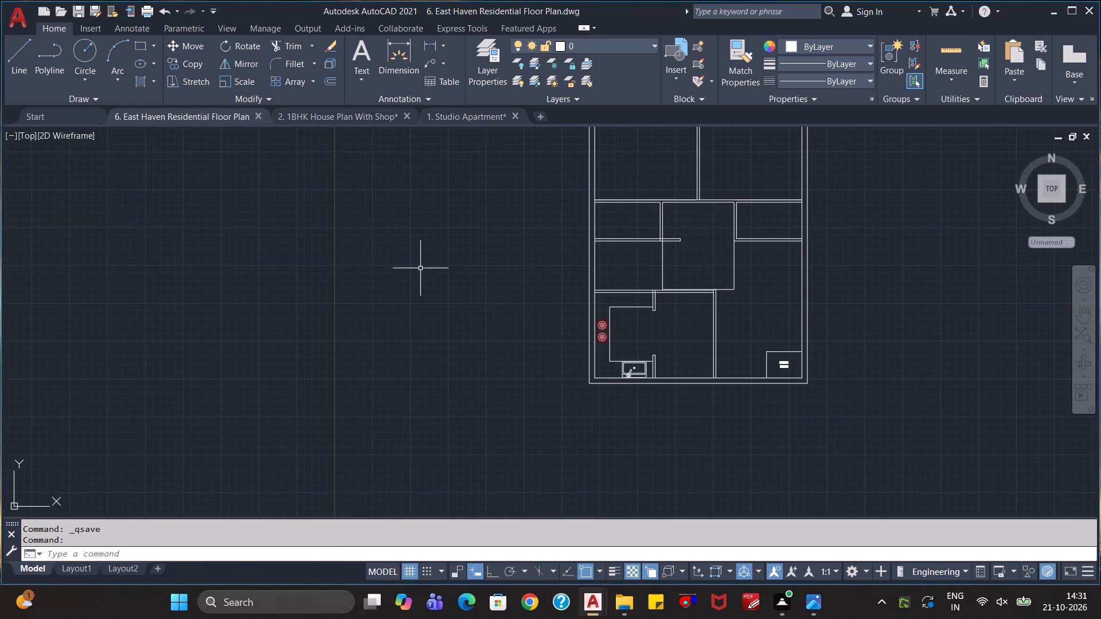
{"action": "middle_click_drag", "start_coordinate": [442, 275], "coordinate": [442, 325]}
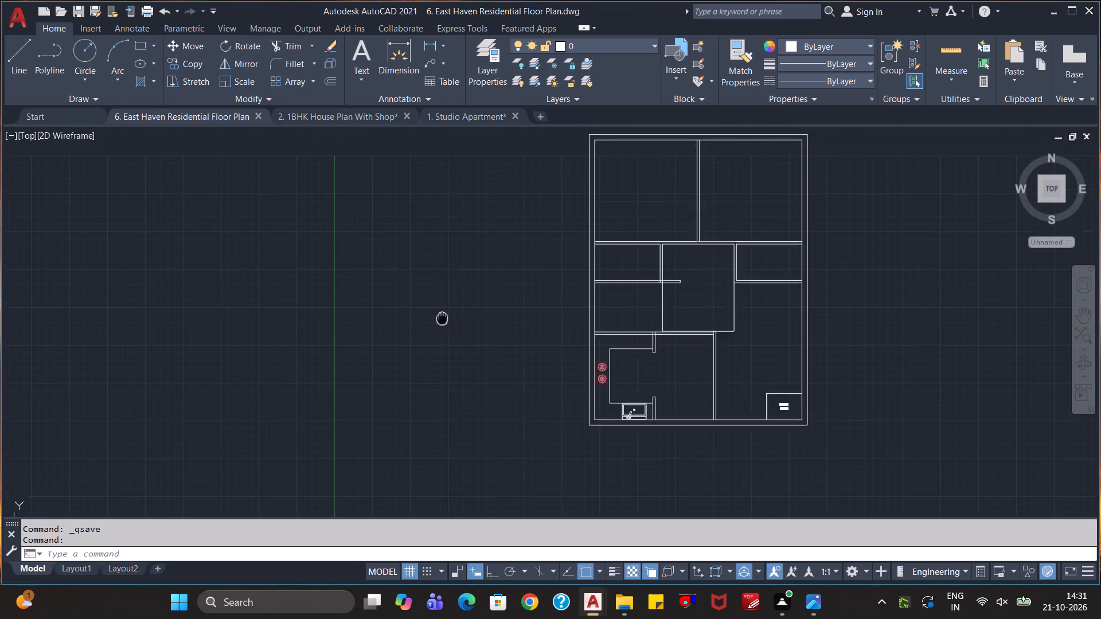
{"action": "middle_click_drag", "start_coordinate": [442, 325], "coordinate": [388, 438]}
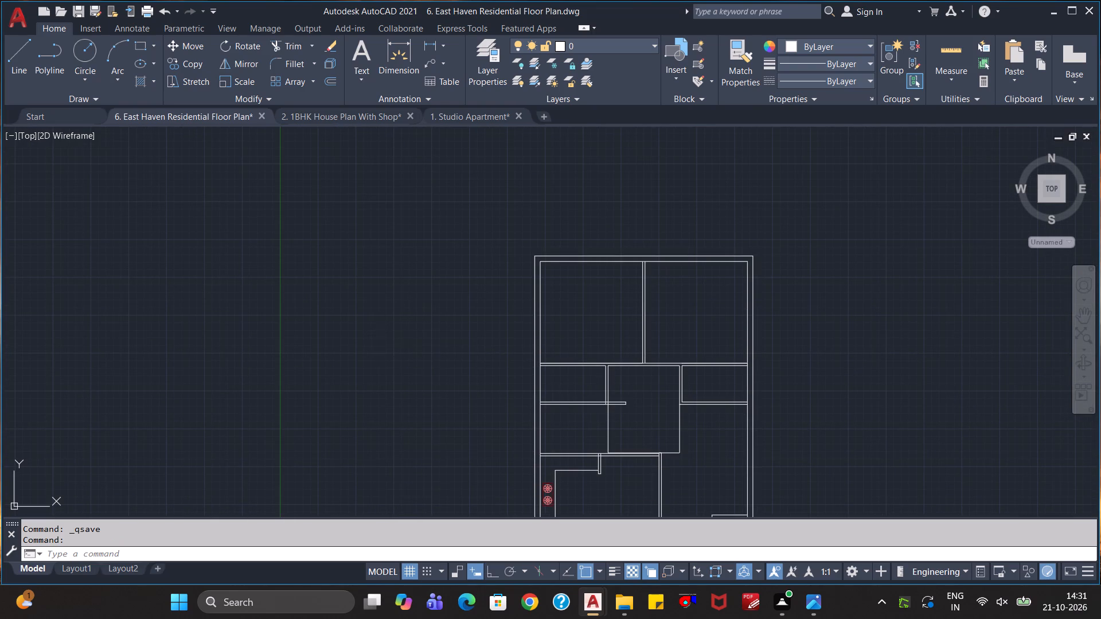
{"action": "key", "text": "ctrl+v"}
{"action": "left_click", "coordinate": [366, 344]}
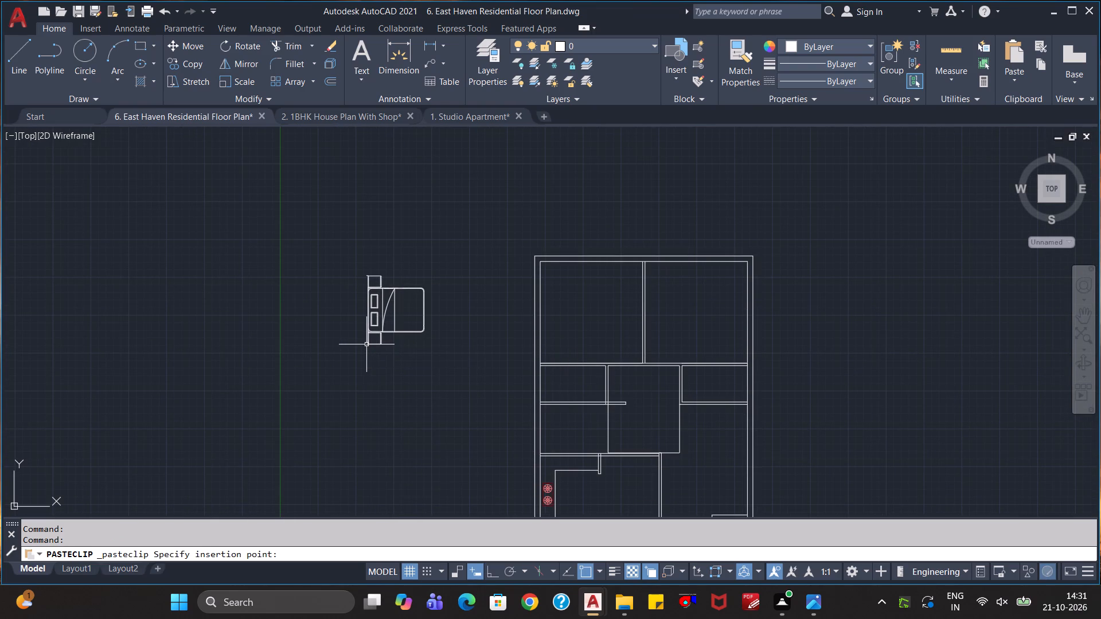
Rotate the pasted bed set to 270° about its headboard's upper corner, so the headboard is at the top.
{"action": "left_click", "coordinate": [460, 371]}
{"action": "left_click", "coordinate": [346, 236]}
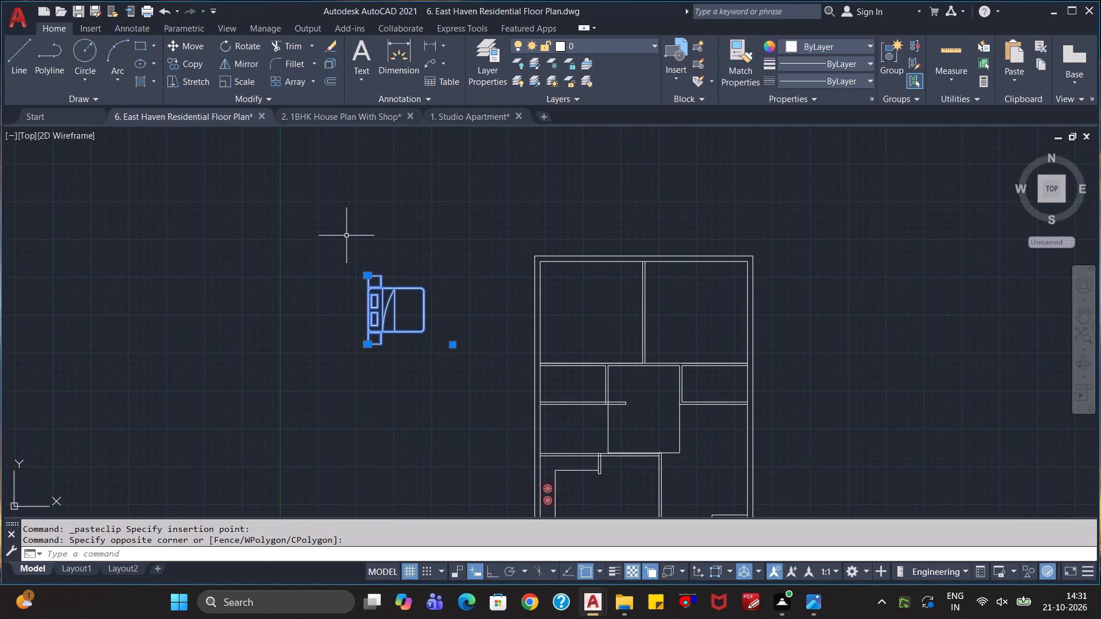
{"action": "type", "text": "ro"}
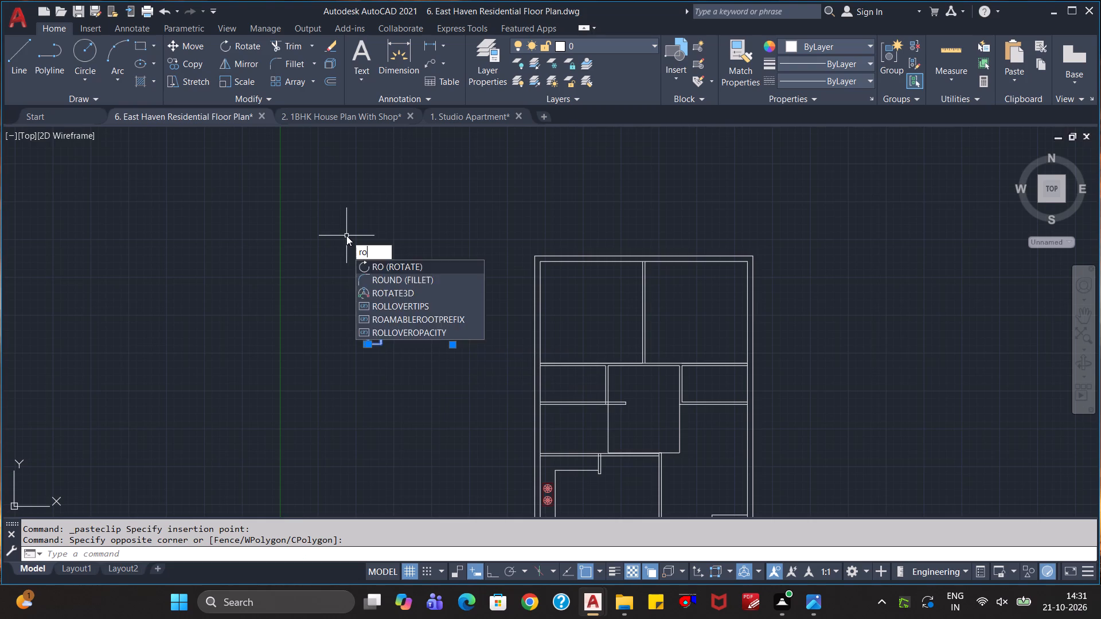
{"action": "key", "text": "Return"}
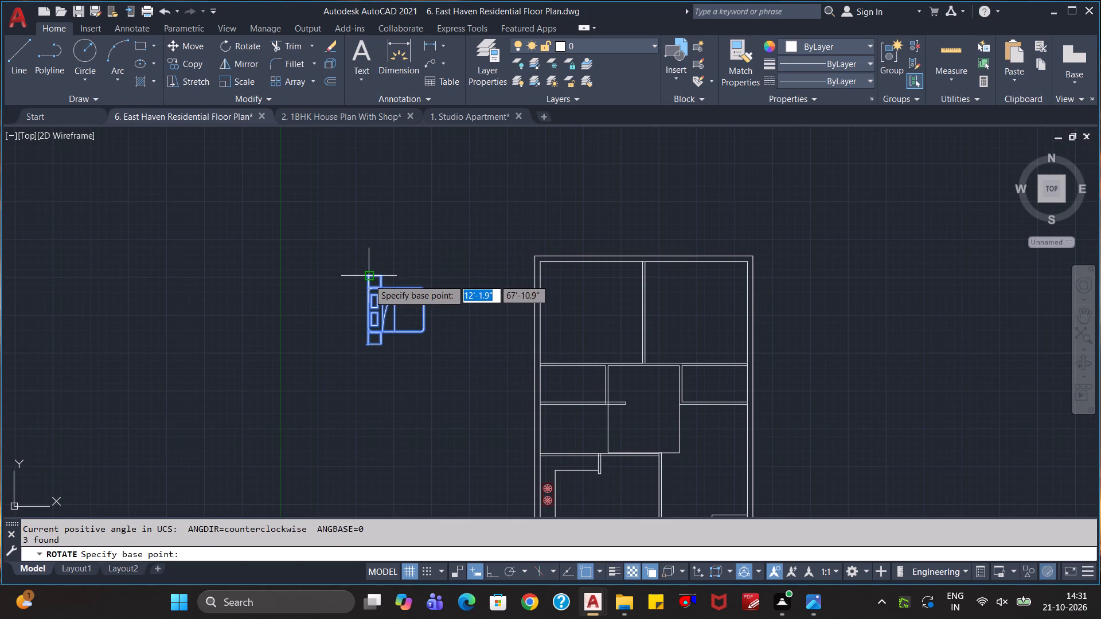
{"action": "left_click", "coordinate": [369, 279]}
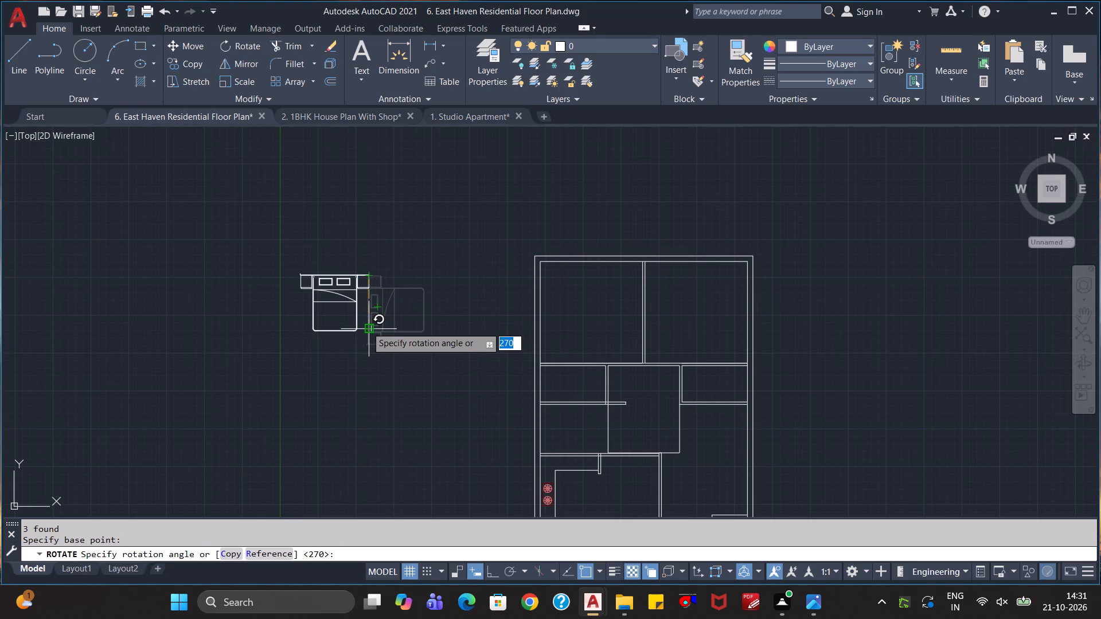
{"action": "left_click", "coordinate": [366, 330]}
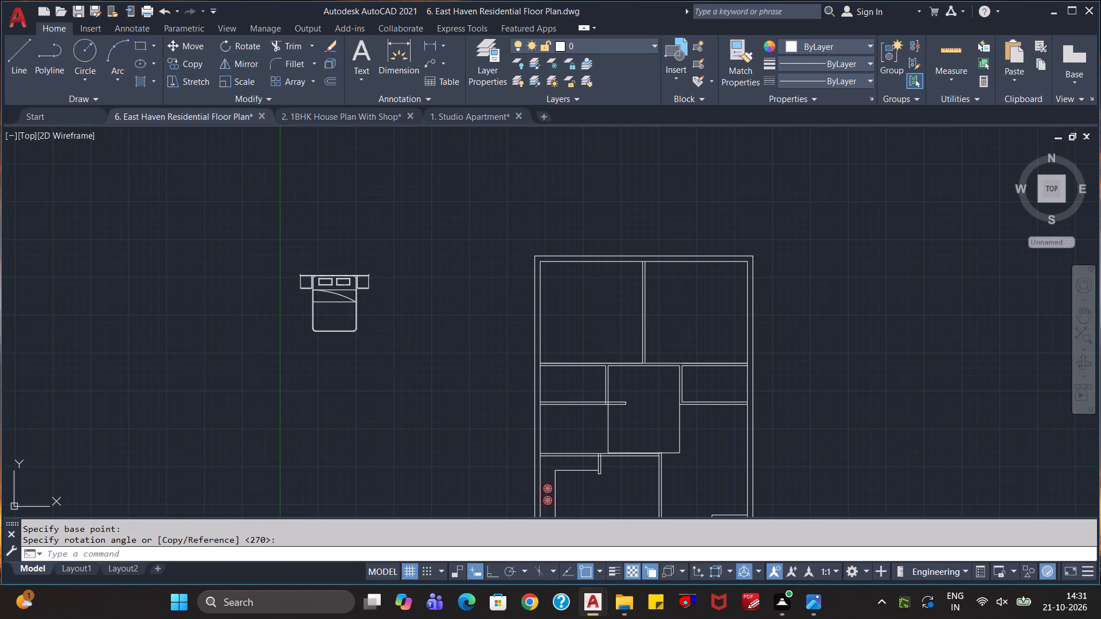
{"action": "key", "text": "Escape"}
{"action": "key", "text": "Escape"}
Select the rotated bed set outside the left outer wall.
{"action": "left_click", "coordinate": [400, 356]}
{"action": "left_click", "coordinate": [278, 240]}
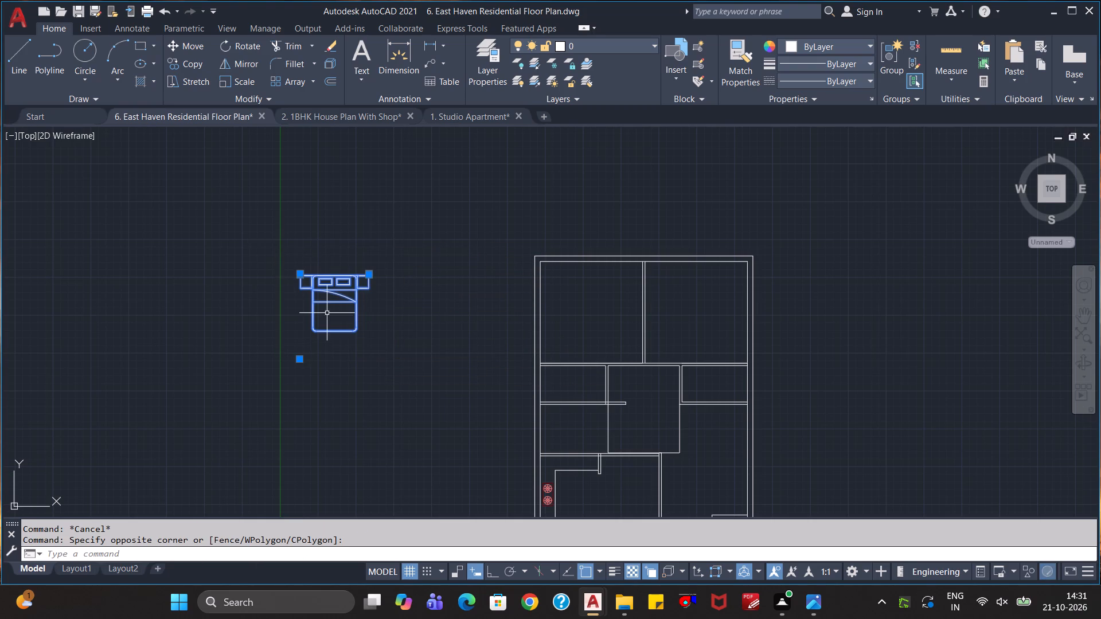
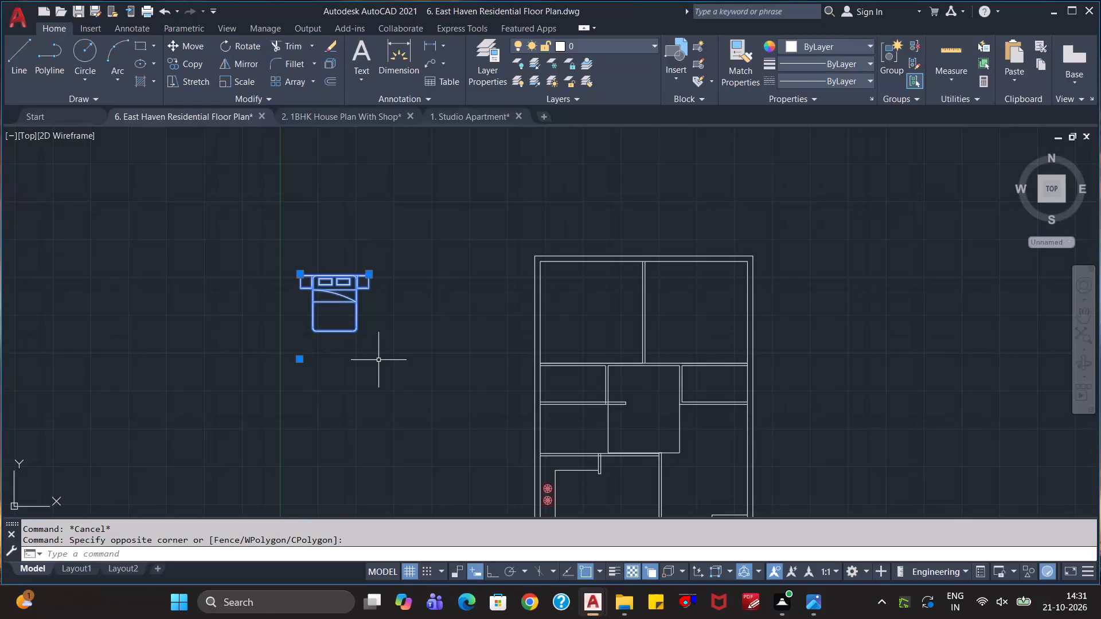
Copy the bed set from its pillow corner into both upper rooms, with each headboard against the top wall.
{"action": "type", "text": "co"}
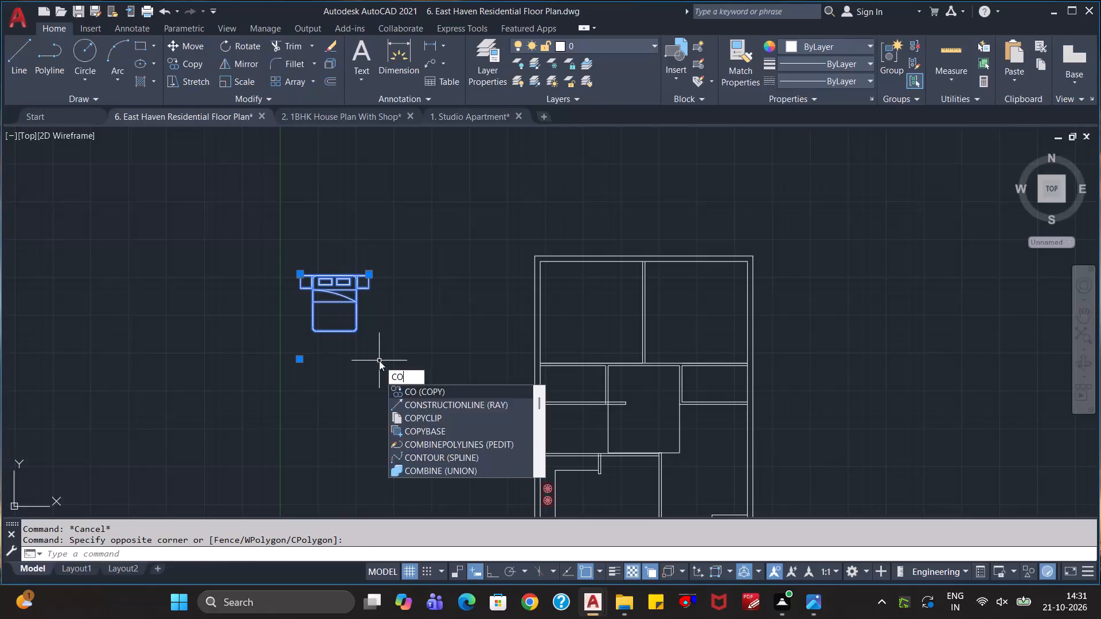
{"action": "key", "text": "Return"}
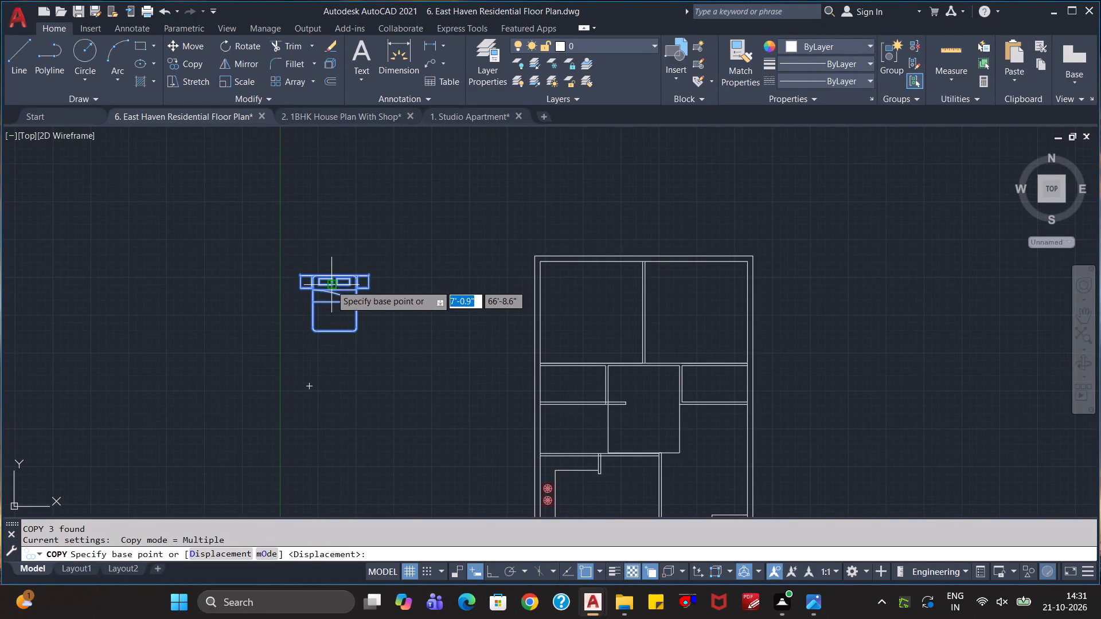
{"action": "left_click", "coordinate": [335, 287]}
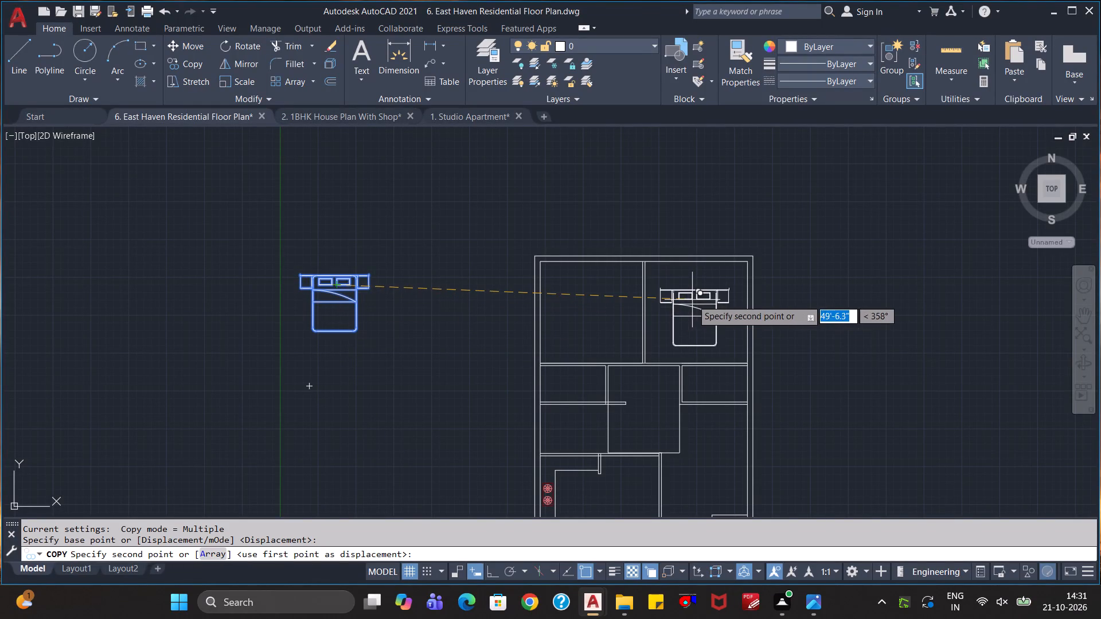
{"action": "middle_click_drag", "start_coordinate": [699, 297], "coordinate": [682, 343]}
{"action": "scroll", "coordinate": [681, 344], "scroll_direction": "up", "scroll_amount": 3}
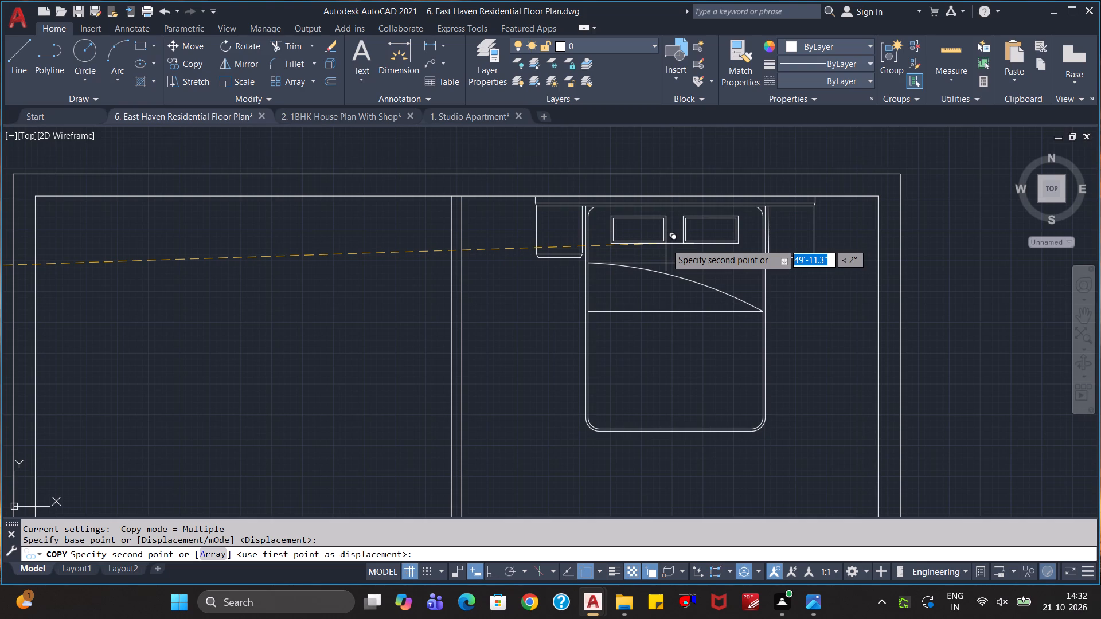
{"action": "left_click", "coordinate": [666, 244]}
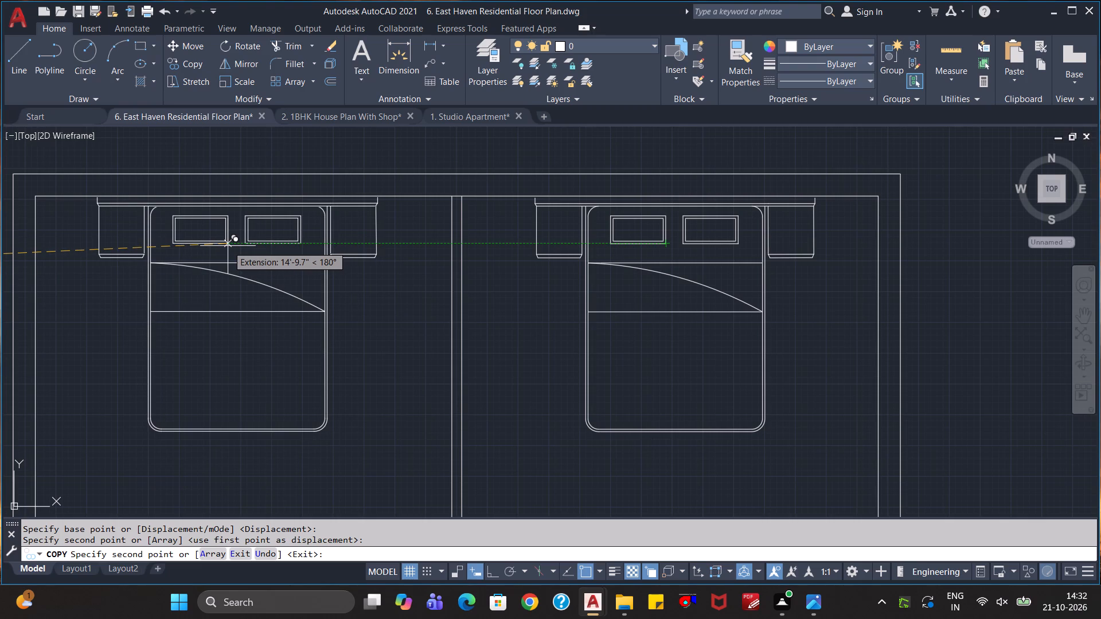
{"action": "left_click", "coordinate": [228, 246]}
{"action": "scroll", "coordinate": [589, 353], "scroll_direction": "down", "scroll_amount": 1}
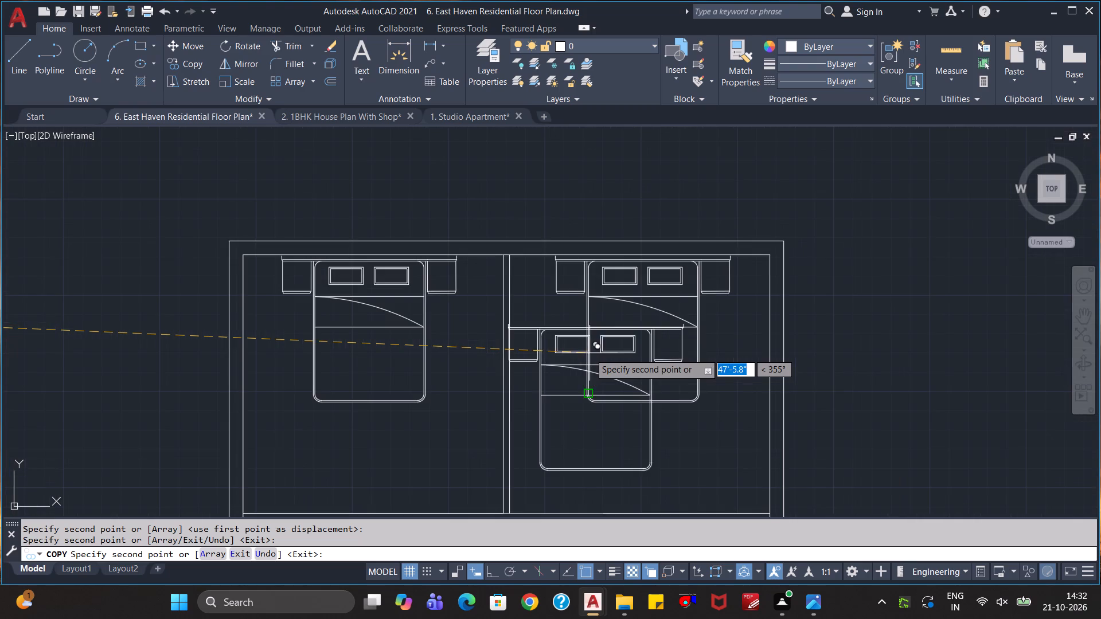
{"action": "key", "text": "Escape"}
{"action": "key", "text": "Escape"}
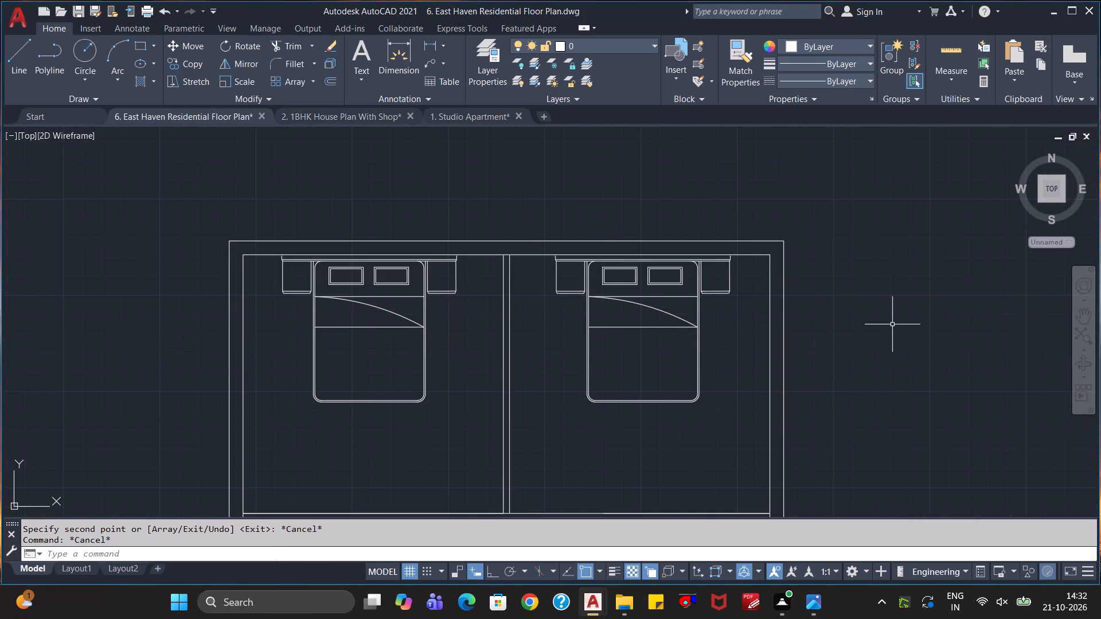
Delete the original bed set left outside the plan's left outer wall.
{"action": "scroll", "coordinate": [889, 330], "scroll_direction": "down", "scroll_amount": 1}
{"action": "left_click", "coordinate": [340, 419]}
{"action": "left_click", "coordinate": [54, 252]}
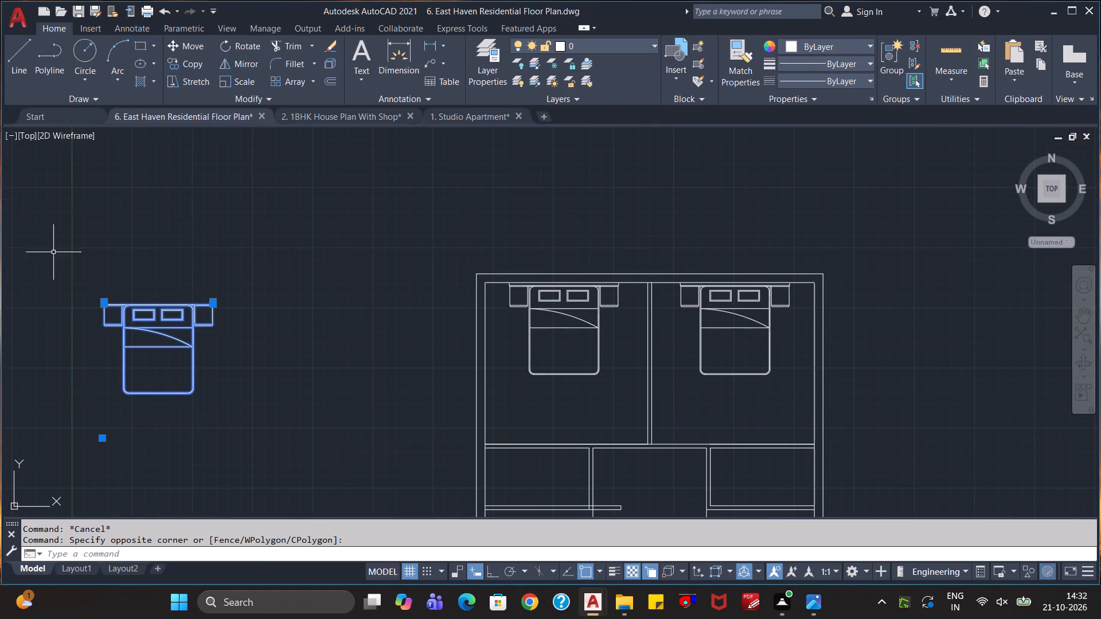
{"action": "key", "text": "Delete"}
Switch to the Studio Apartment drawing and copy the bathroom's commode without its COMMODE label.
{"action": "scroll", "coordinate": [249, 307], "scroll_direction": "down", "scroll_amount": 2}
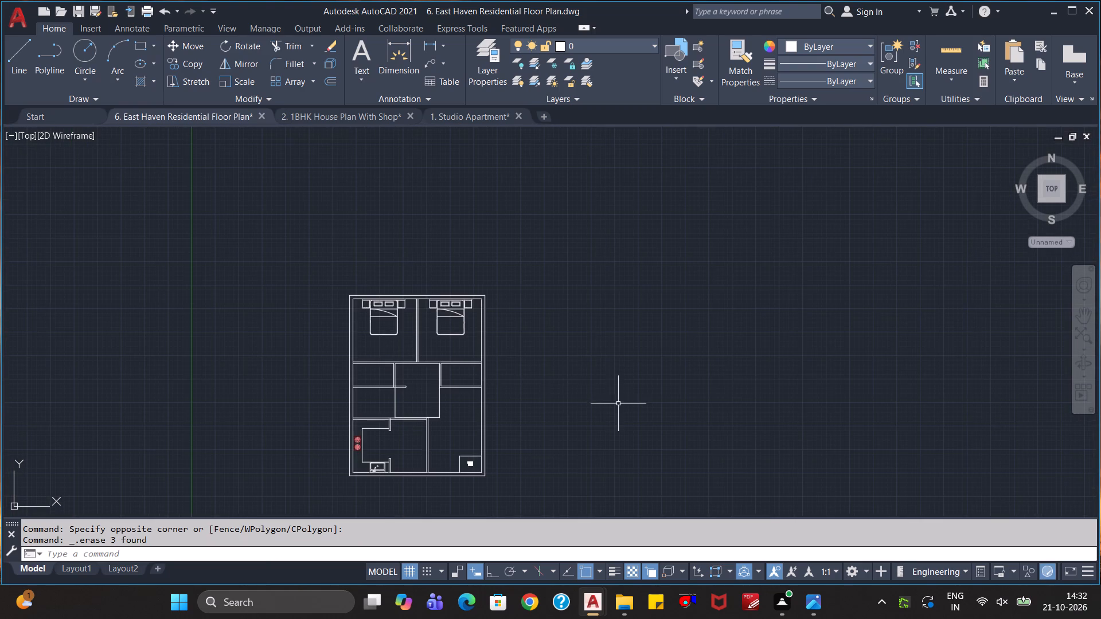
{"action": "middle_click_drag", "start_coordinate": [621, 406], "coordinate": [713, 279]}
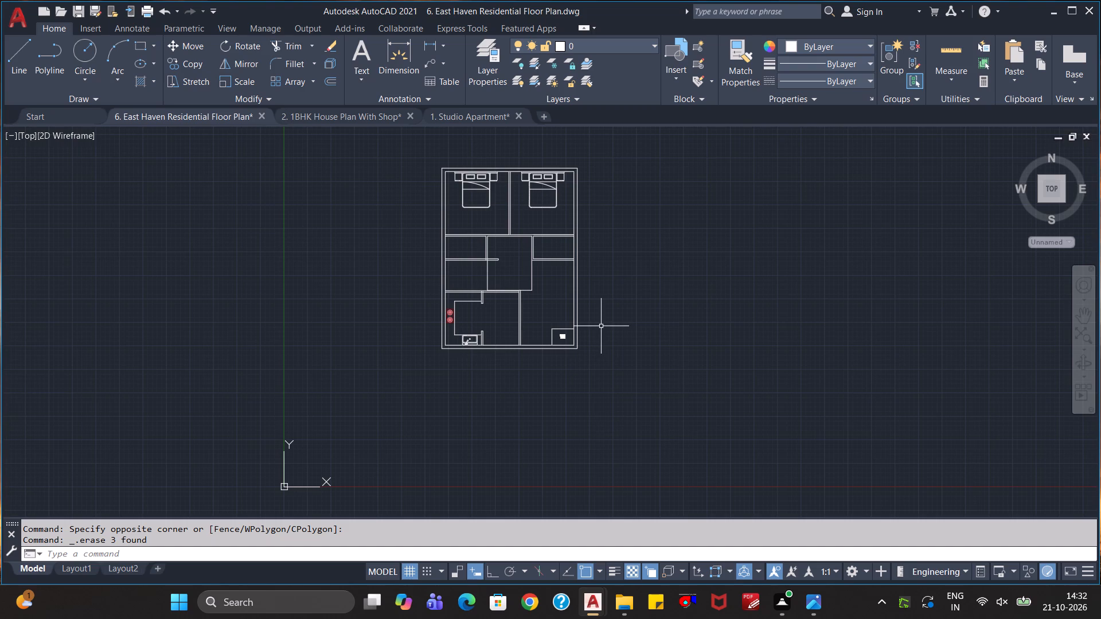
{"action": "left_click", "coordinate": [487, 115]}
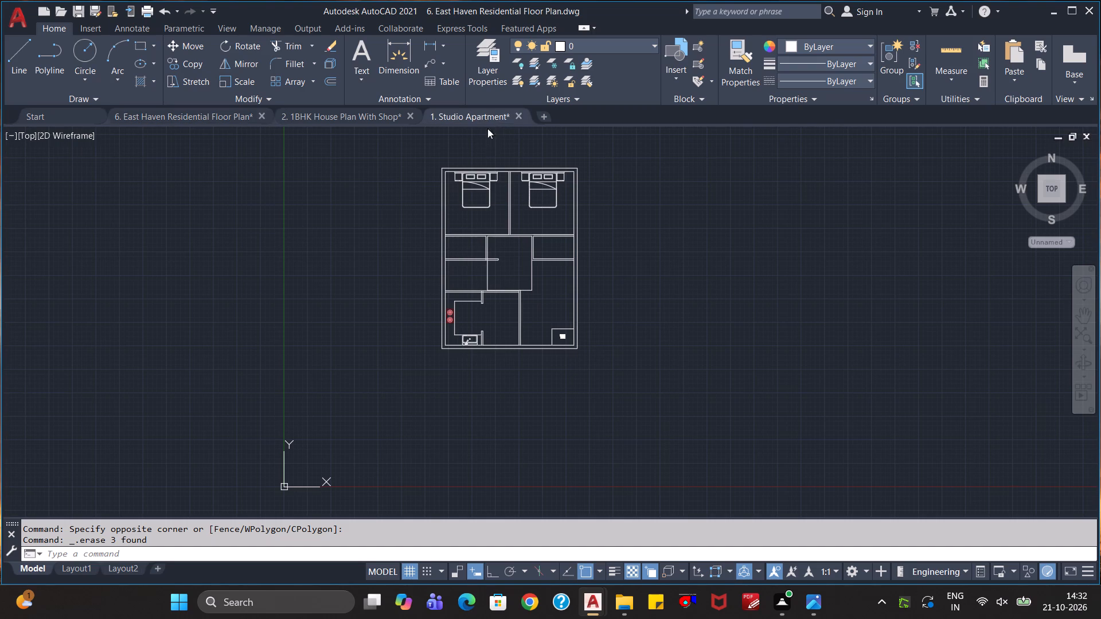
{"action": "scroll", "coordinate": [637, 404], "scroll_direction": "down", "scroll_amount": 5}
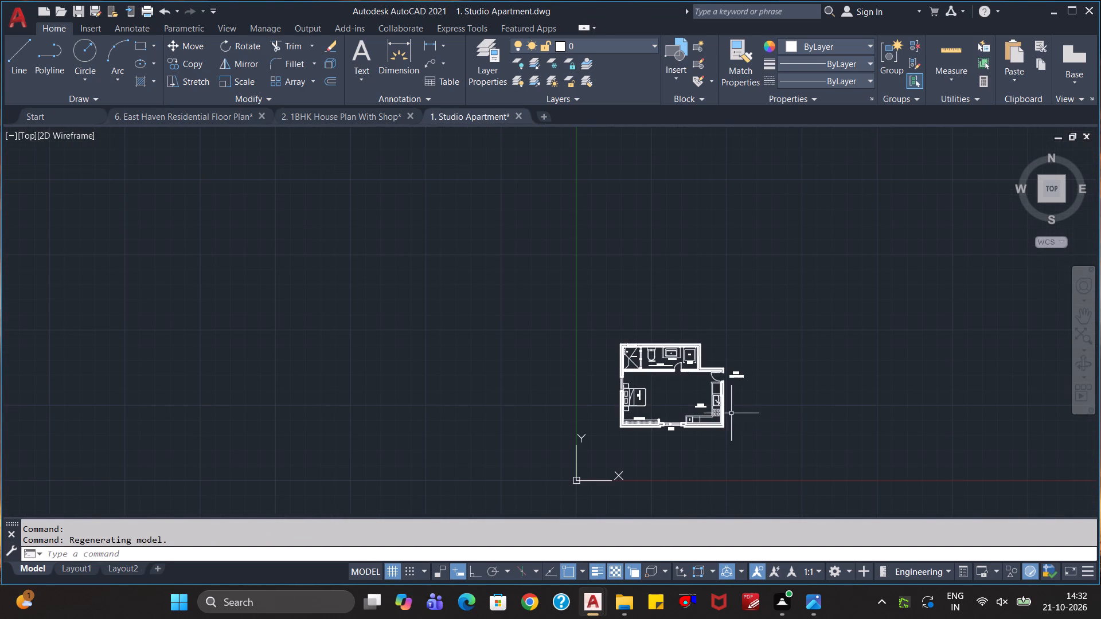
{"action": "scroll", "coordinate": [722, 409], "scroll_direction": "up", "scroll_amount": 5}
{"action": "middle_click_drag", "start_coordinate": [513, 316], "coordinate": [804, 540]}
{"action": "scroll", "coordinate": [704, 408], "scroll_direction": "down", "scroll_amount": 2}
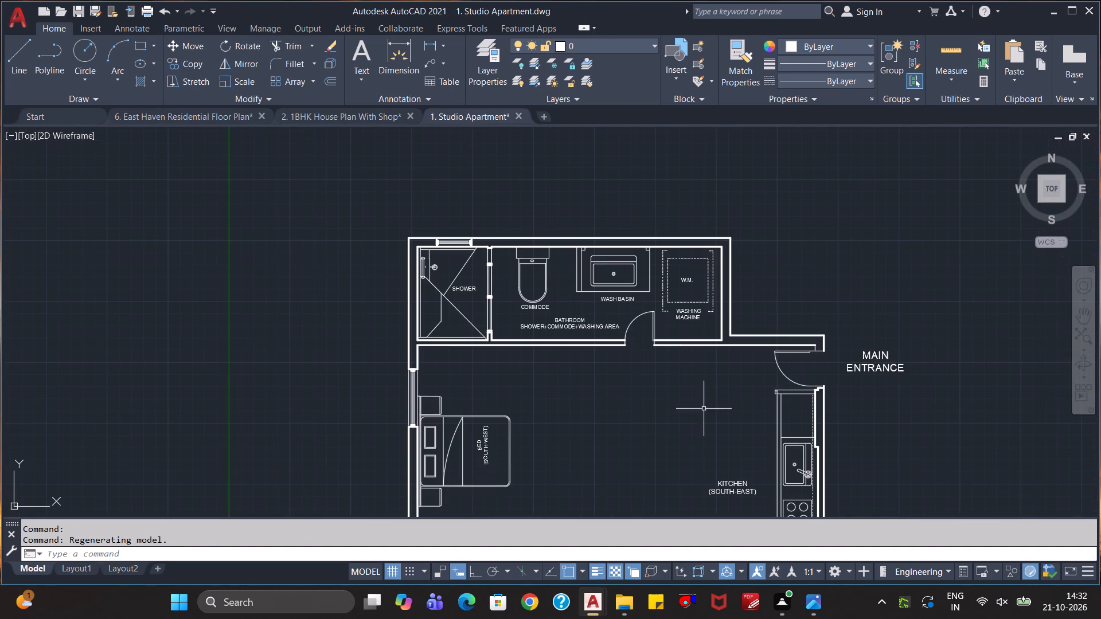
{"action": "scroll", "coordinate": [637, 399], "scroll_direction": "down", "scroll_amount": 1}
{"action": "scroll", "coordinate": [614, 426], "scroll_direction": "up", "scroll_amount": 3}
{"action": "middle_click_drag", "start_coordinate": [598, 382], "coordinate": [610, 481]}
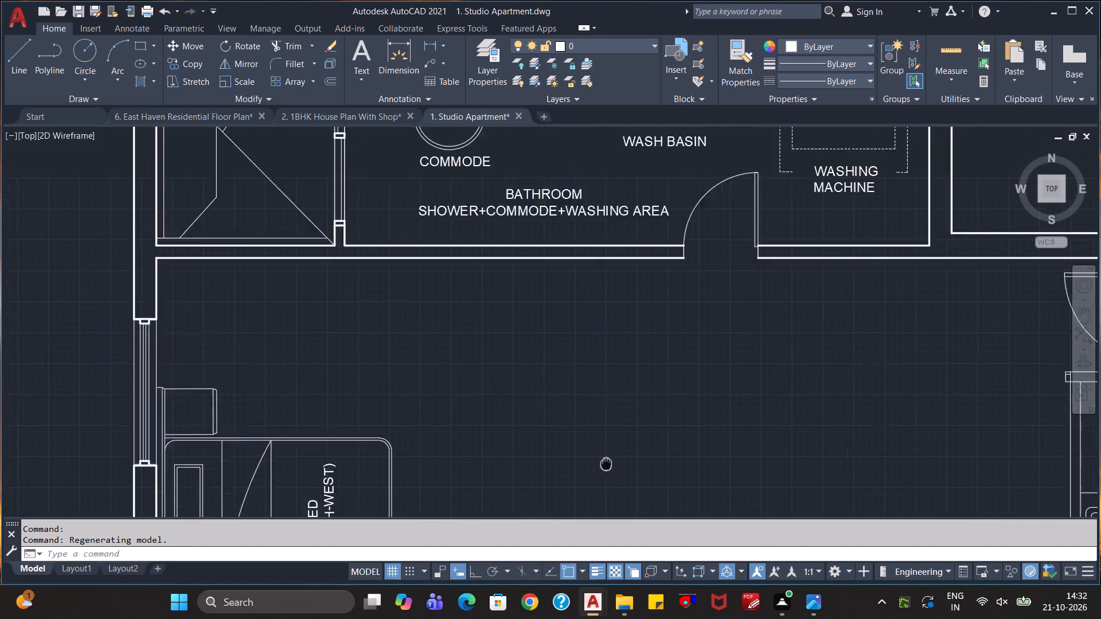
{"action": "middle_click_drag", "start_coordinate": [610, 481], "coordinate": [618, 546]}
{"action": "scroll", "coordinate": [576, 501], "scroll_direction": "down", "scroll_amount": 1}
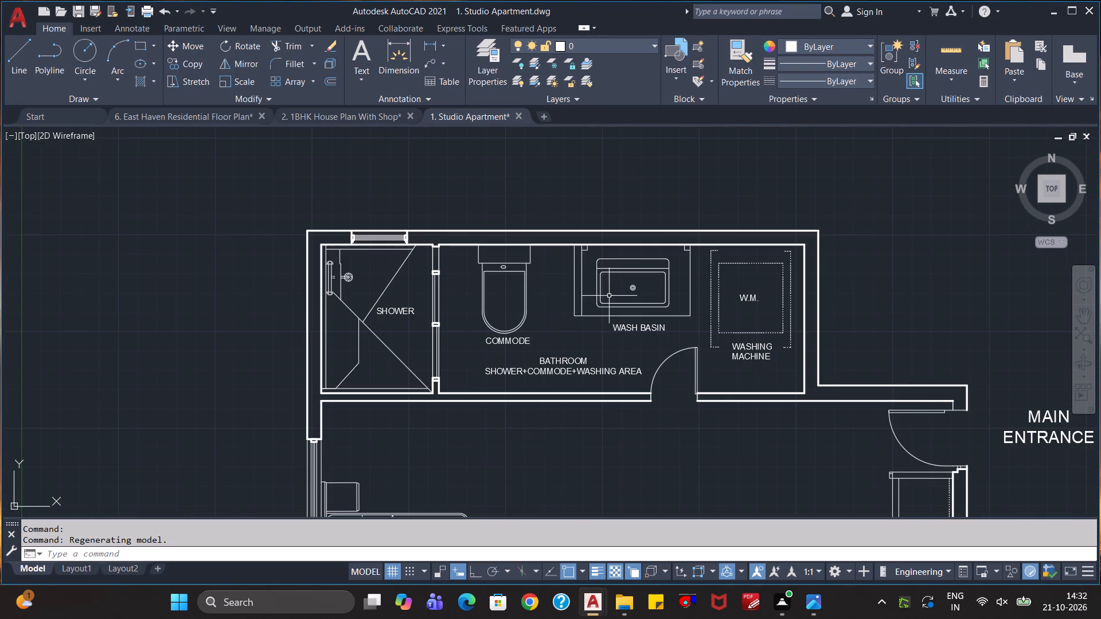
{"action": "scroll", "coordinate": [544, 267], "scroll_direction": "up", "scroll_amount": 1}
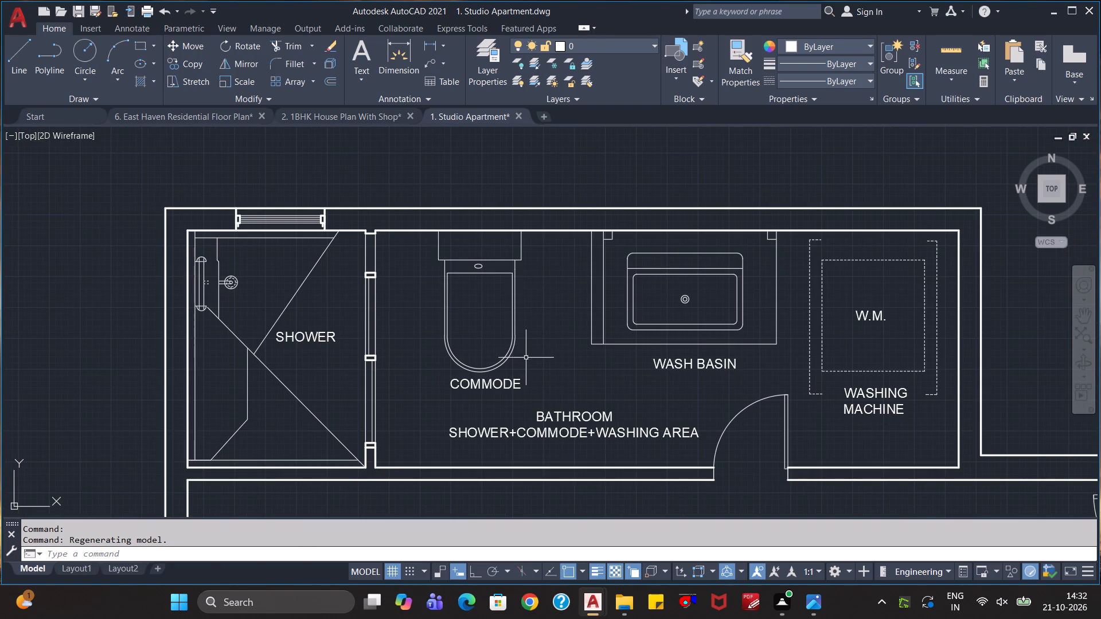
{"action": "left_click", "coordinate": [526, 359]}
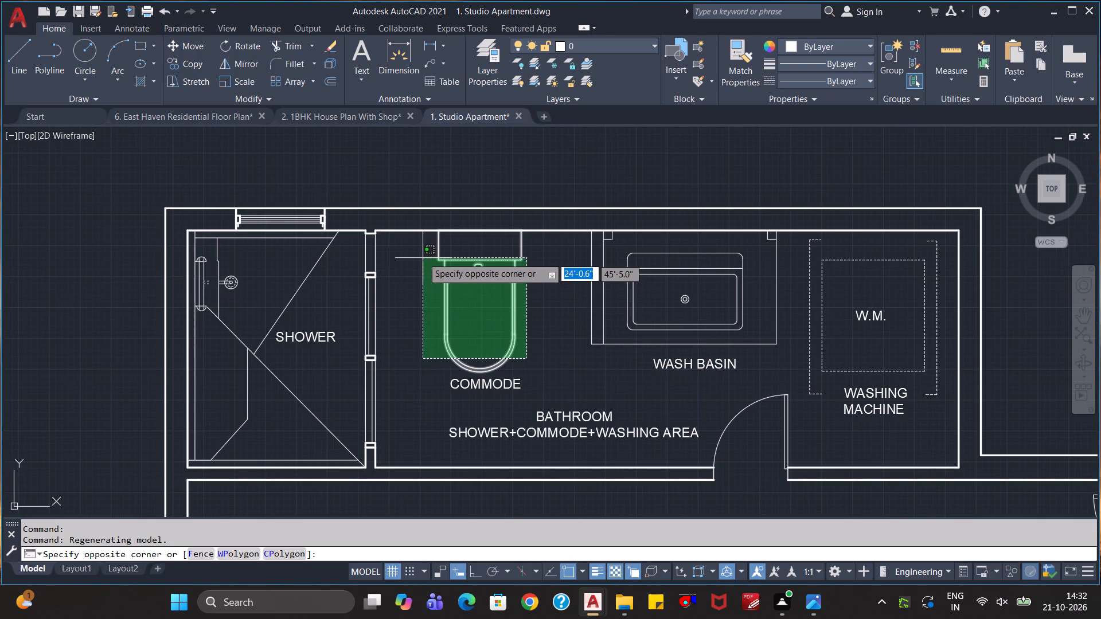
{"action": "left_click", "coordinate": [423, 257]}
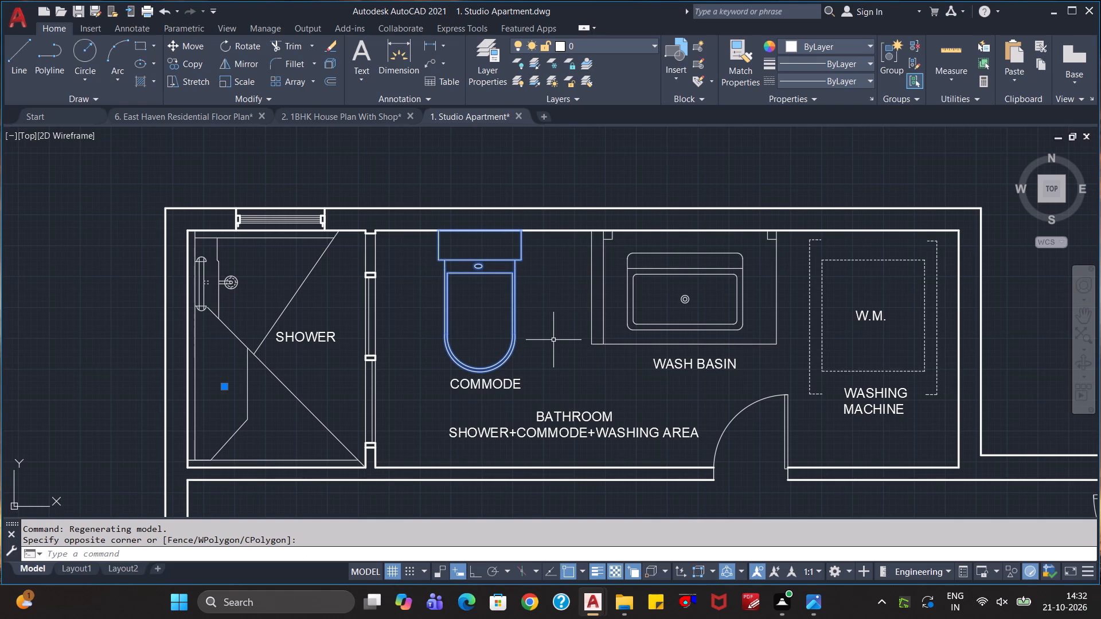
{"action": "key", "text": "c"}
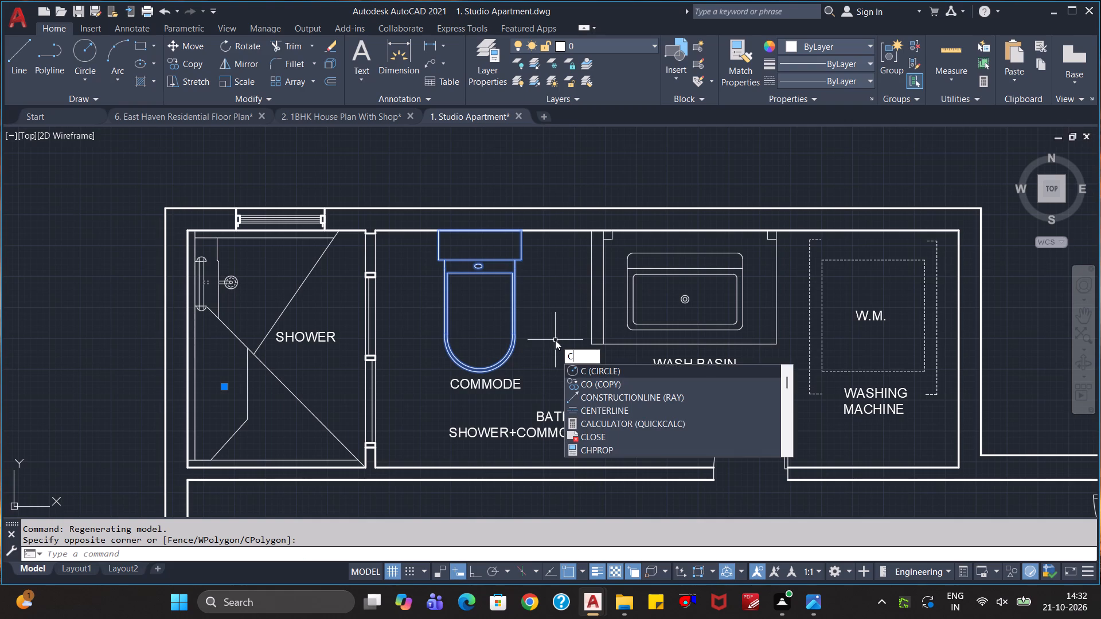
{"action": "key", "text": "Escape"}
{"action": "left_click", "coordinate": [555, 340]}
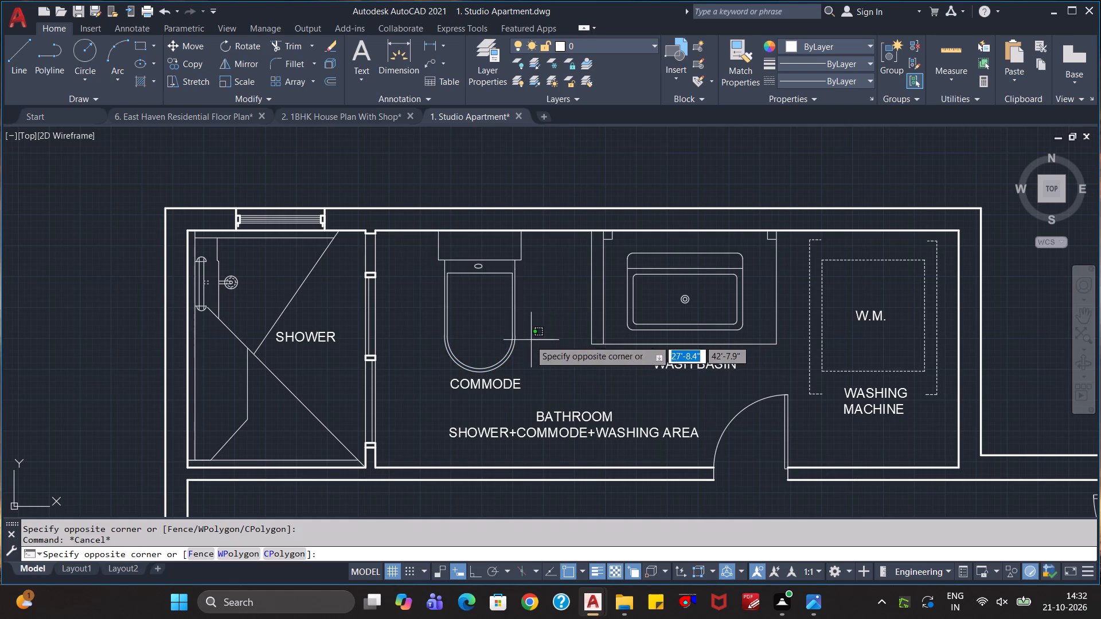
{"action": "left_click", "coordinate": [434, 302]}
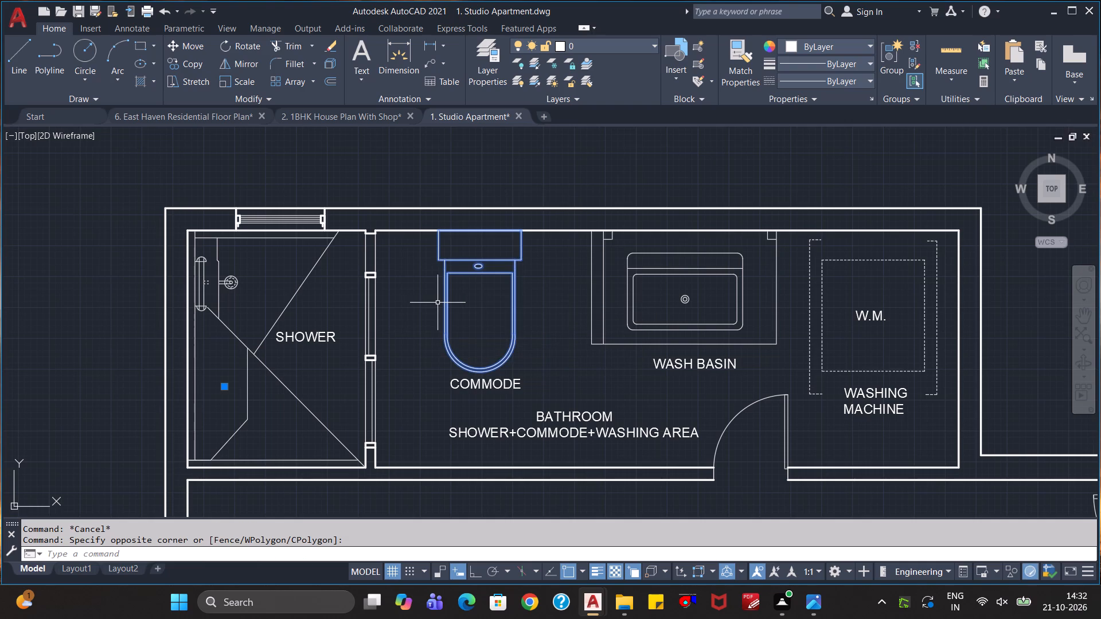
{"action": "key", "text": "ctrl+c"}
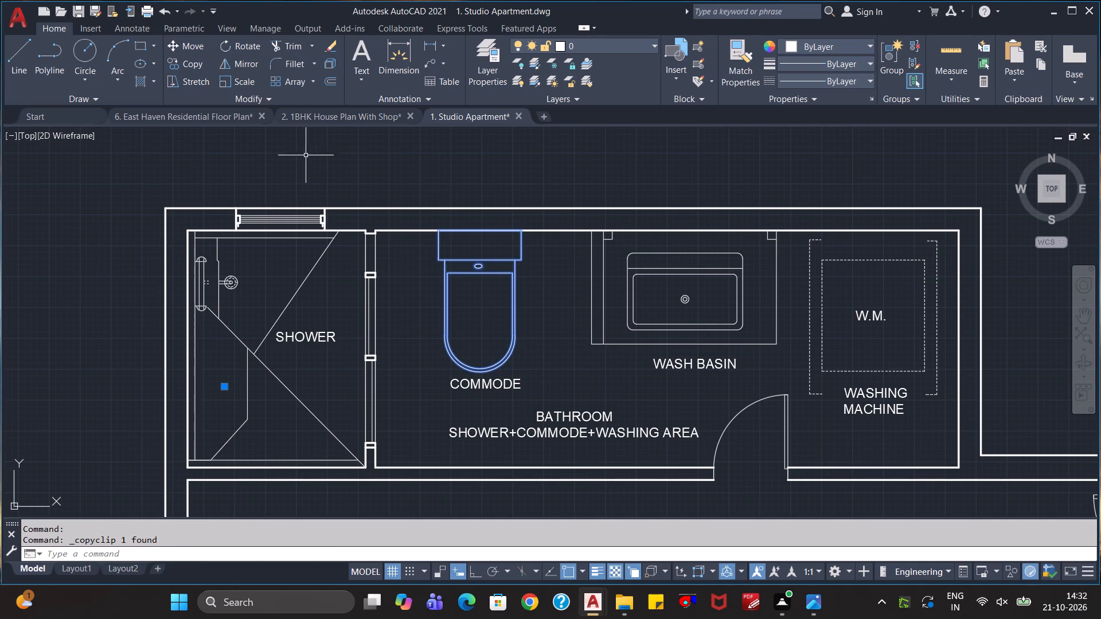
Switch back to the East Haven plan and paste the commode in the empty space outside the left outer wall, beside the kitchen.
{"action": "left_click", "coordinate": [196, 112]}
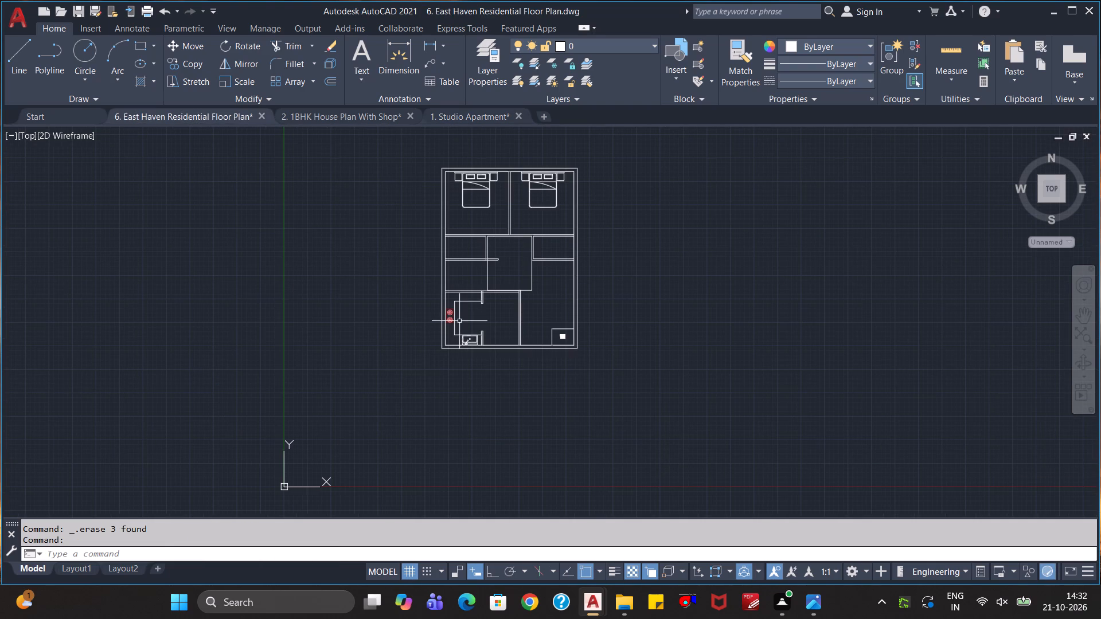
{"action": "left_click", "coordinate": [352, 289]}
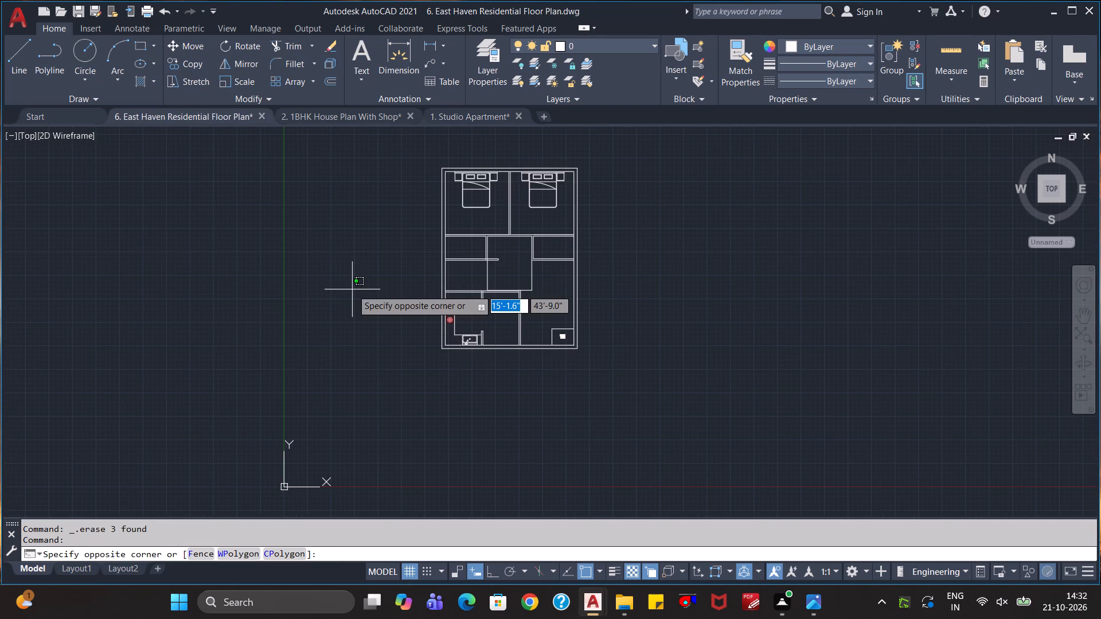
{"action": "key", "text": "ctrl+v"}
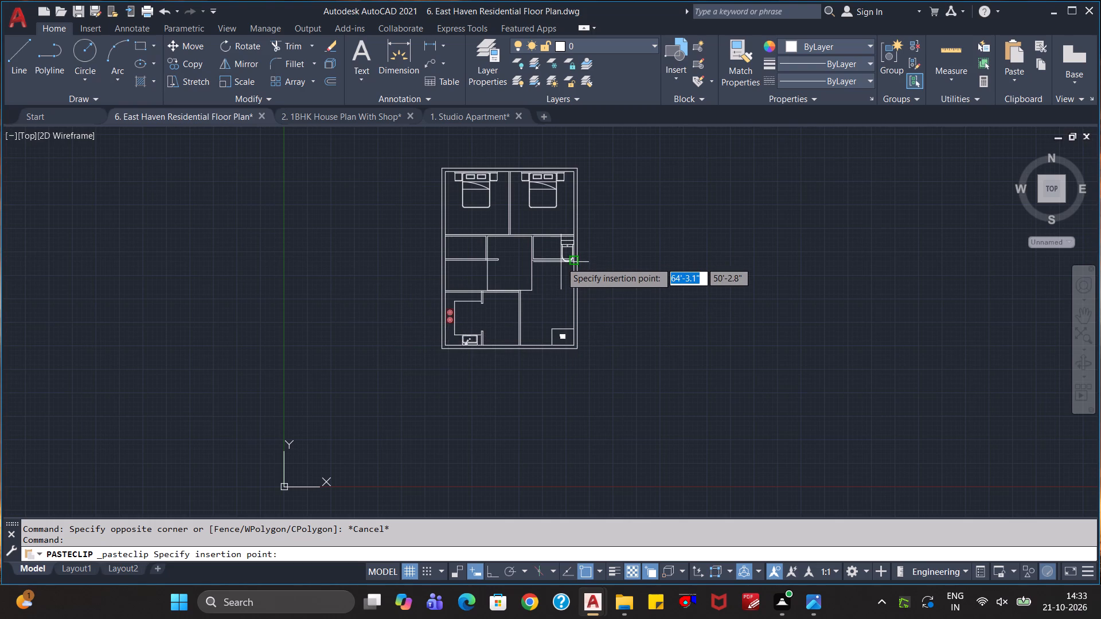
{"action": "left_click", "coordinate": [364, 320]}
Rotate the pasted commode to 270° about its tank's upper-right corner, so the tank is on the right.
{"action": "left_click", "coordinate": [385, 331]}
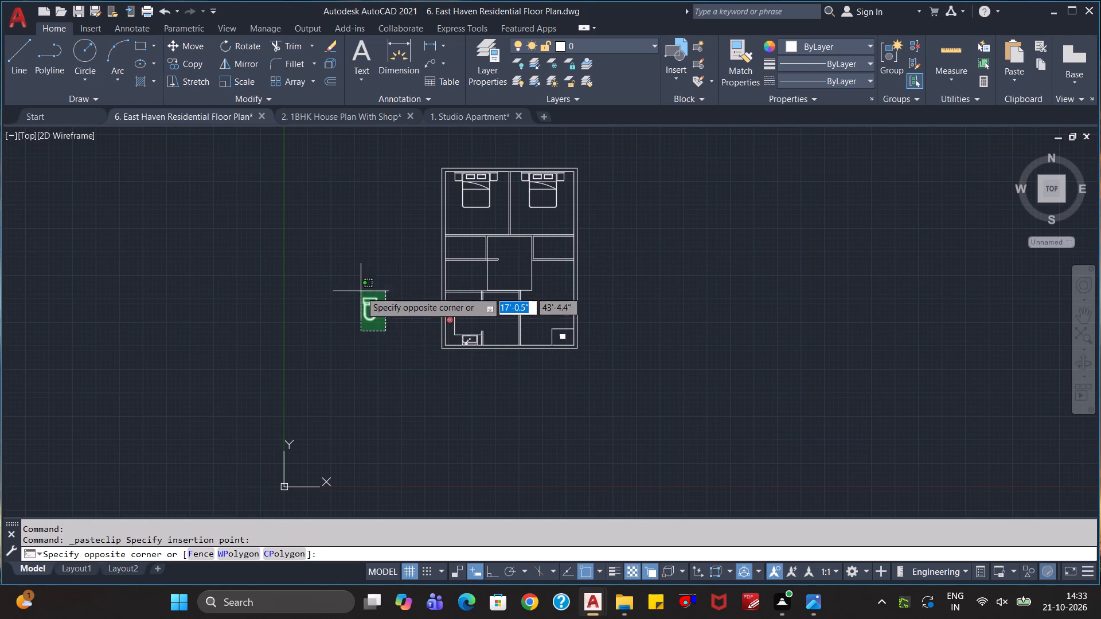
{"action": "left_click", "coordinate": [361, 290]}
{"action": "type", "text": "ro"}
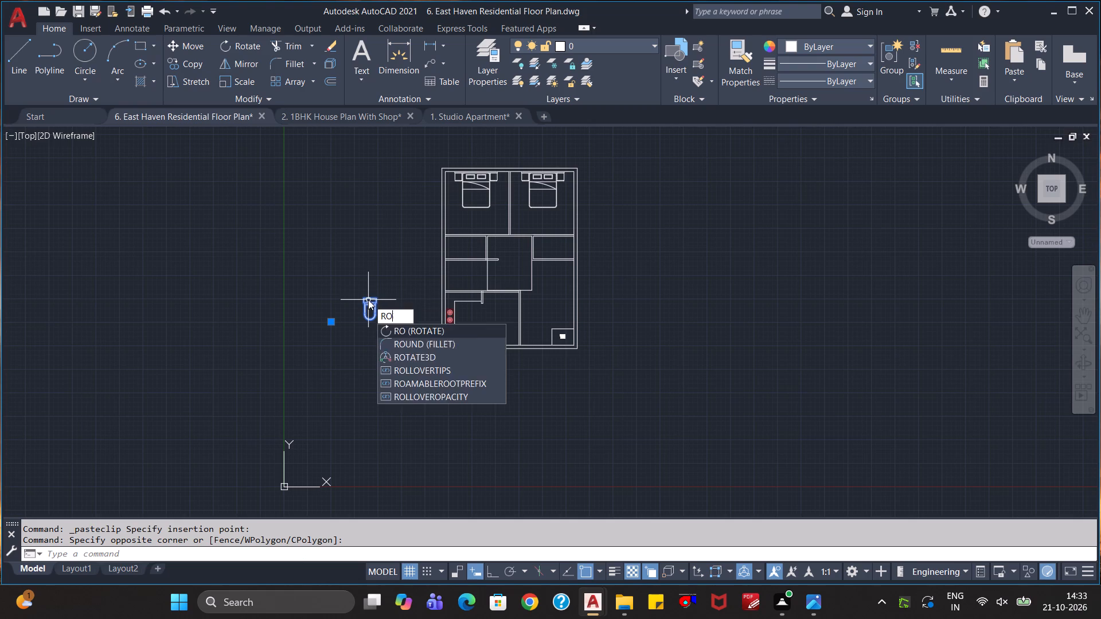
{"action": "key", "text": "Return"}
{"action": "scroll", "coordinate": [379, 297], "scroll_direction": "up", "scroll_amount": 4}
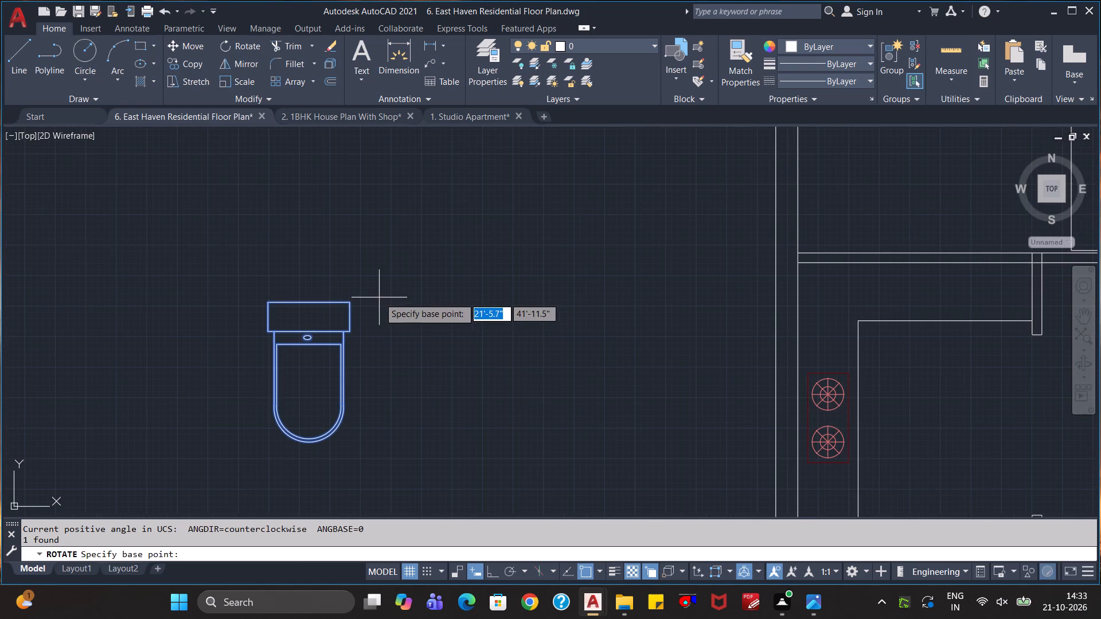
{"action": "left_click", "coordinate": [347, 301]}
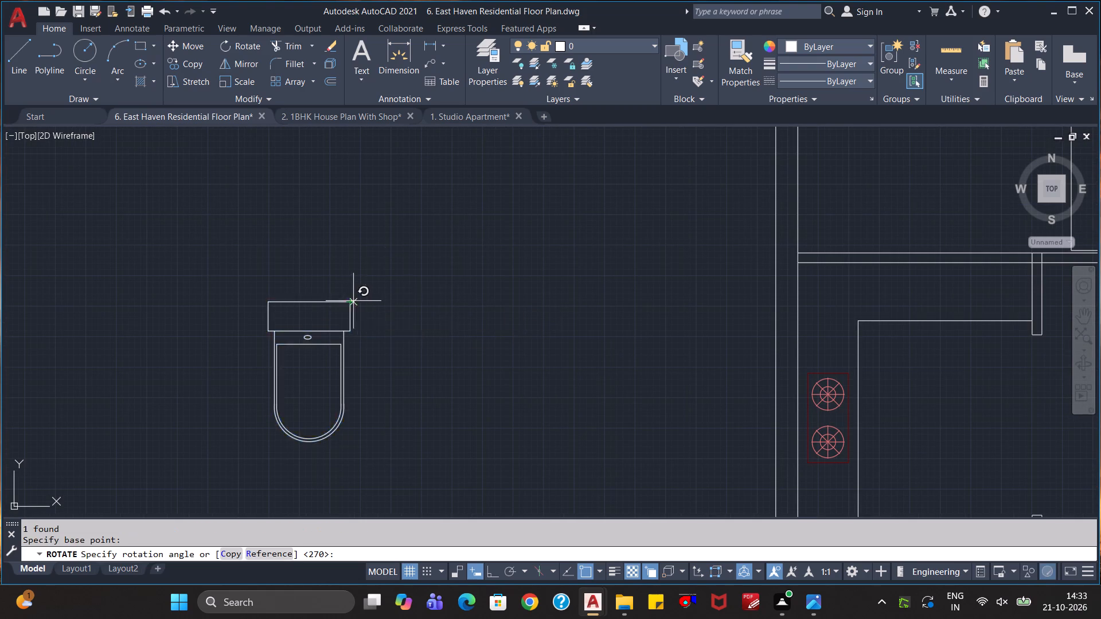
{"action": "left_click", "coordinate": [353, 334]}
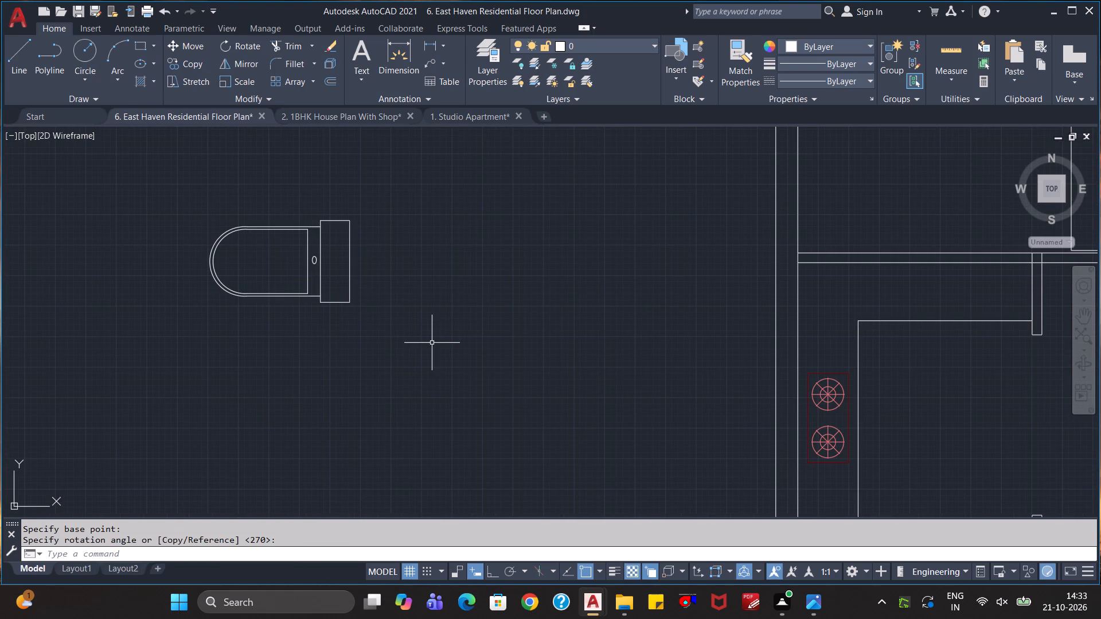
{"action": "key", "text": "Escape"}
{"action": "key", "text": "Escape"}
Scale the rotated commode down by a factor of about 0.8 from its tank's lower-right corner.
{"action": "left_click", "coordinate": [434, 341]}
{"action": "left_click", "coordinate": [205, 189]}
{"action": "type", "text": "sc"}
{"action": "key", "text": "Return"}
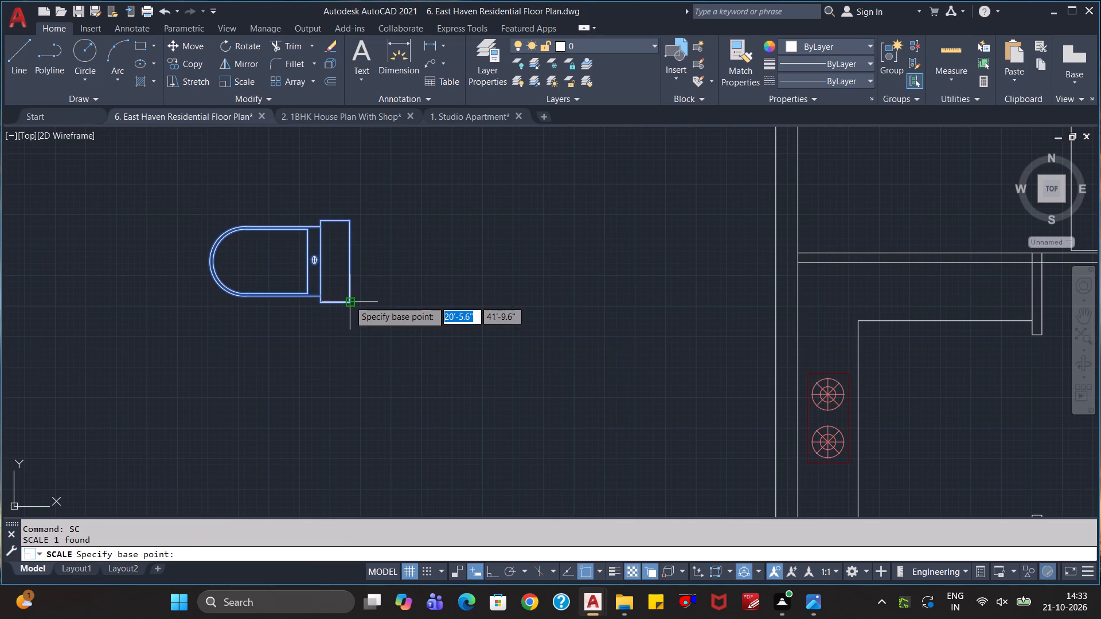
{"action": "left_click", "coordinate": [349, 300]}
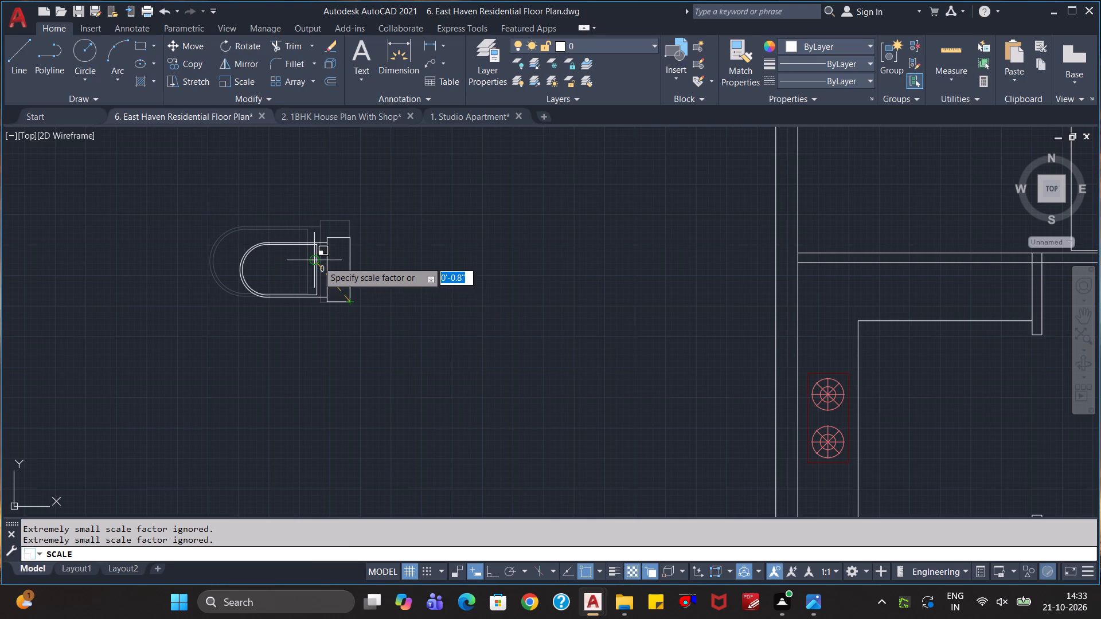
{"action": "left_click", "coordinate": [318, 261]}
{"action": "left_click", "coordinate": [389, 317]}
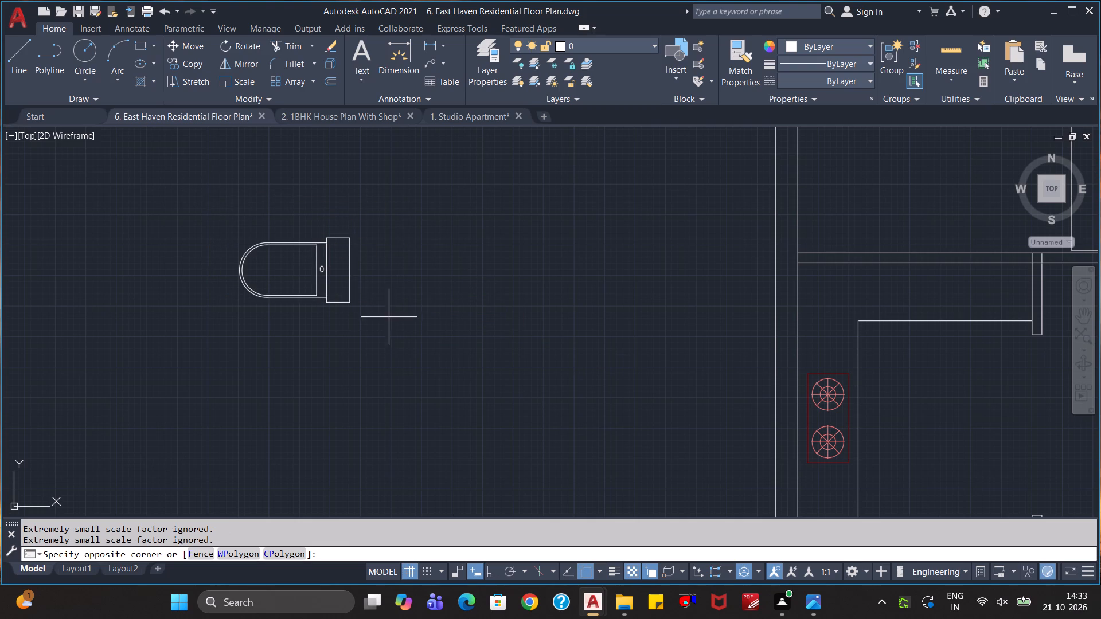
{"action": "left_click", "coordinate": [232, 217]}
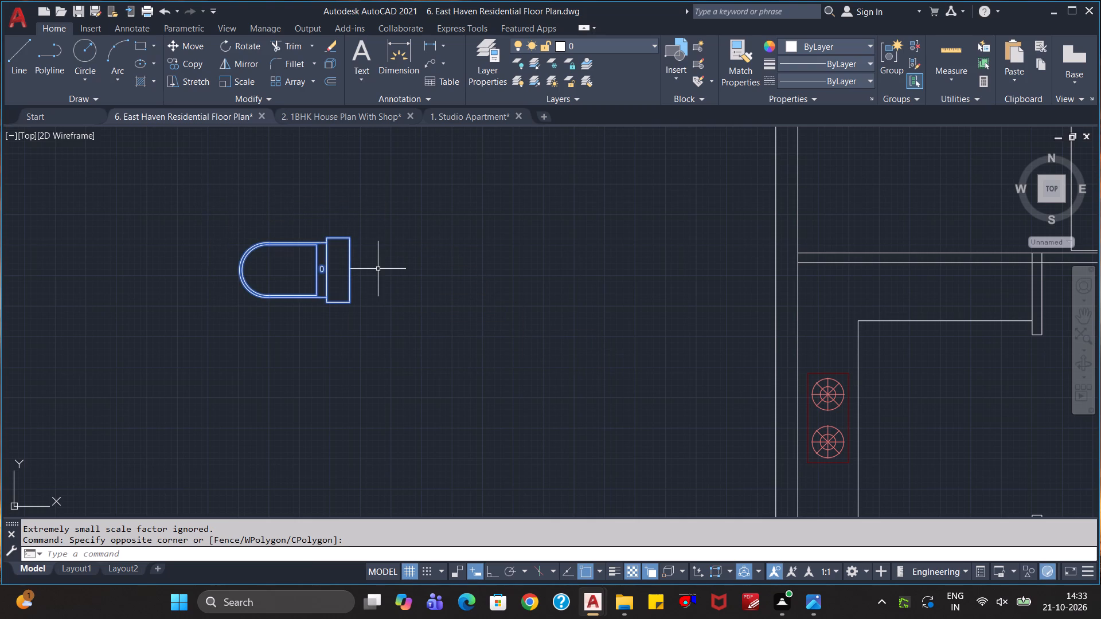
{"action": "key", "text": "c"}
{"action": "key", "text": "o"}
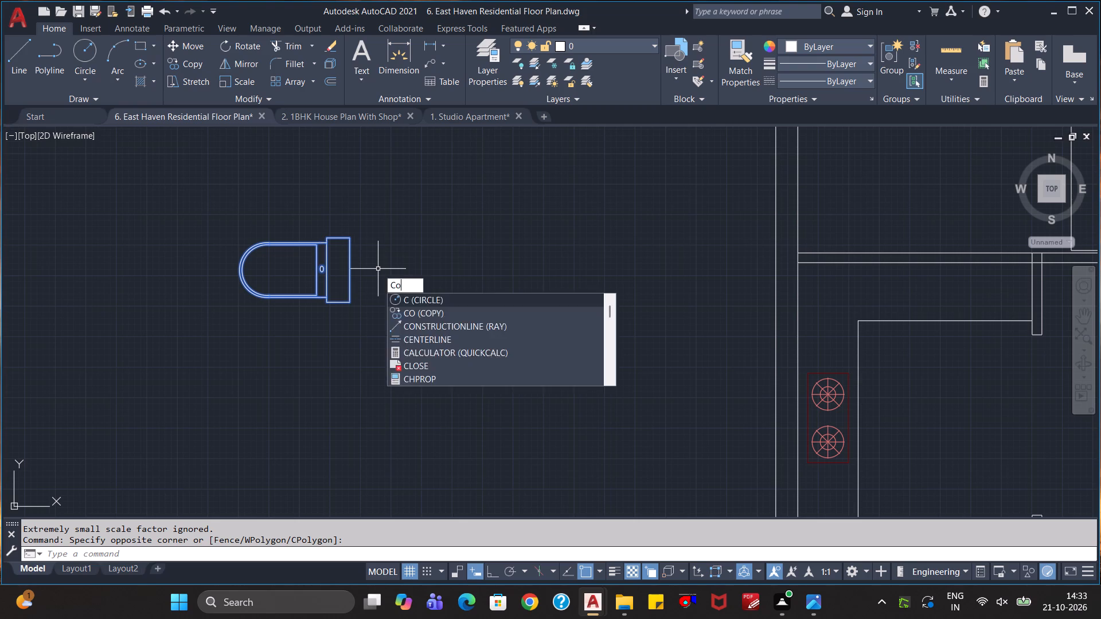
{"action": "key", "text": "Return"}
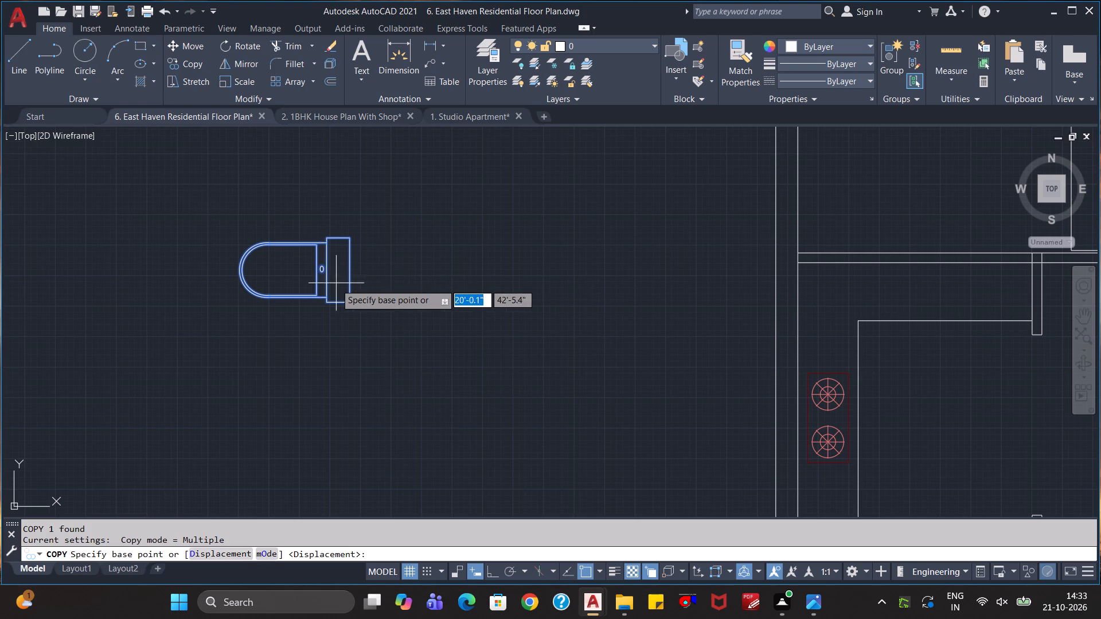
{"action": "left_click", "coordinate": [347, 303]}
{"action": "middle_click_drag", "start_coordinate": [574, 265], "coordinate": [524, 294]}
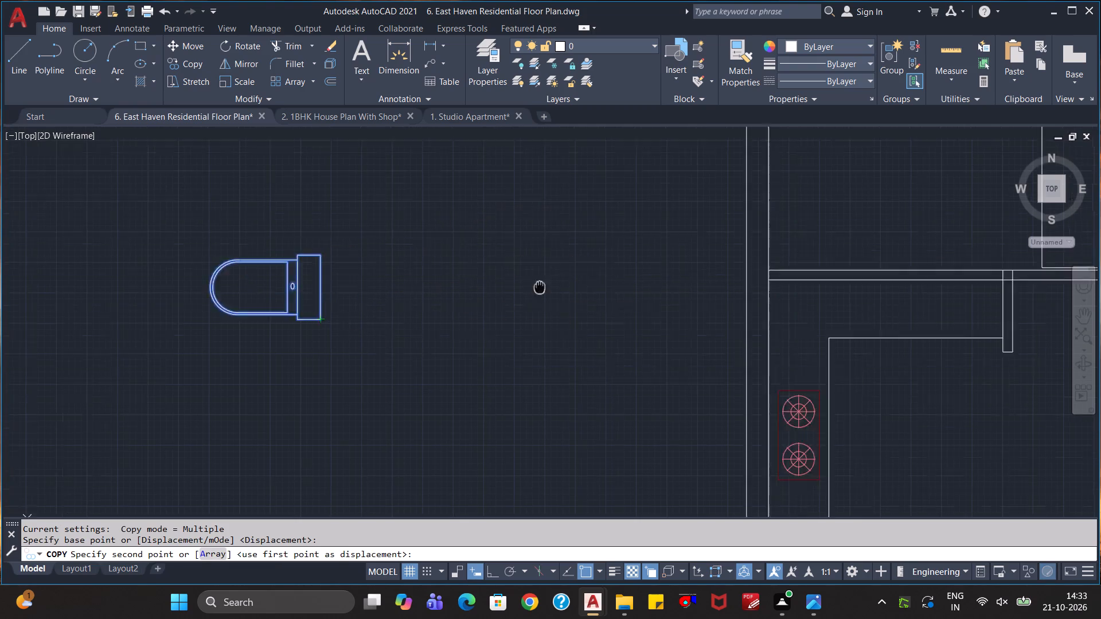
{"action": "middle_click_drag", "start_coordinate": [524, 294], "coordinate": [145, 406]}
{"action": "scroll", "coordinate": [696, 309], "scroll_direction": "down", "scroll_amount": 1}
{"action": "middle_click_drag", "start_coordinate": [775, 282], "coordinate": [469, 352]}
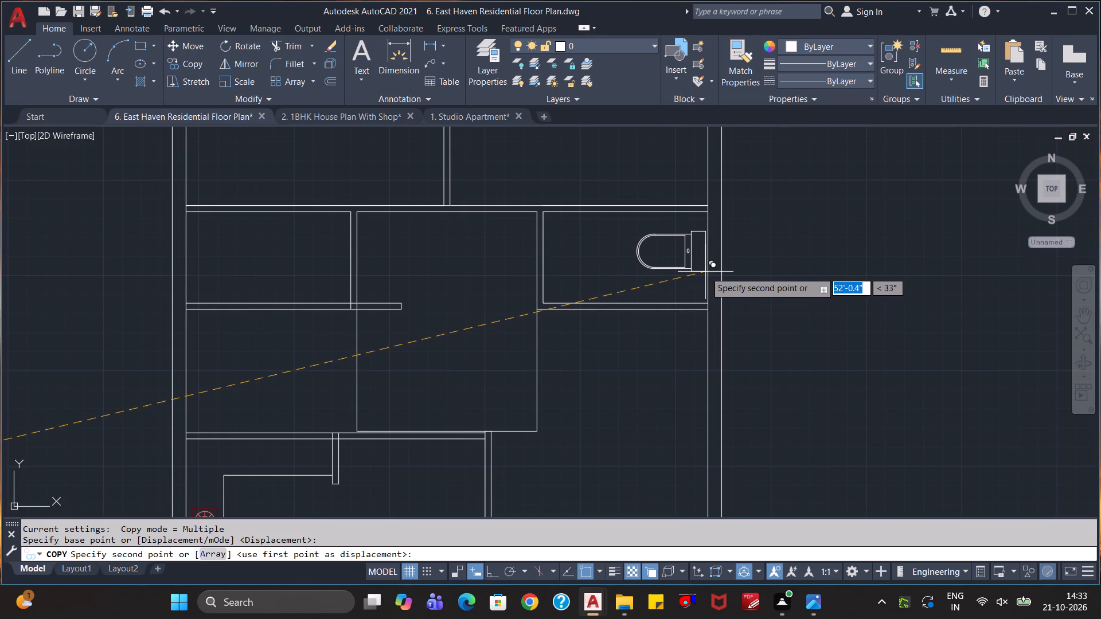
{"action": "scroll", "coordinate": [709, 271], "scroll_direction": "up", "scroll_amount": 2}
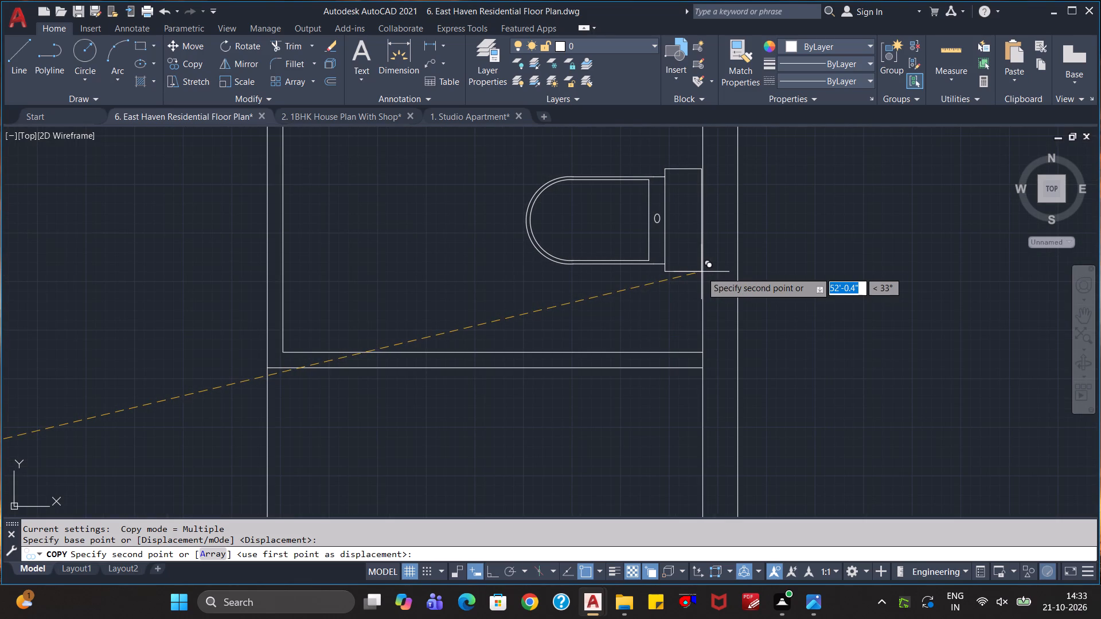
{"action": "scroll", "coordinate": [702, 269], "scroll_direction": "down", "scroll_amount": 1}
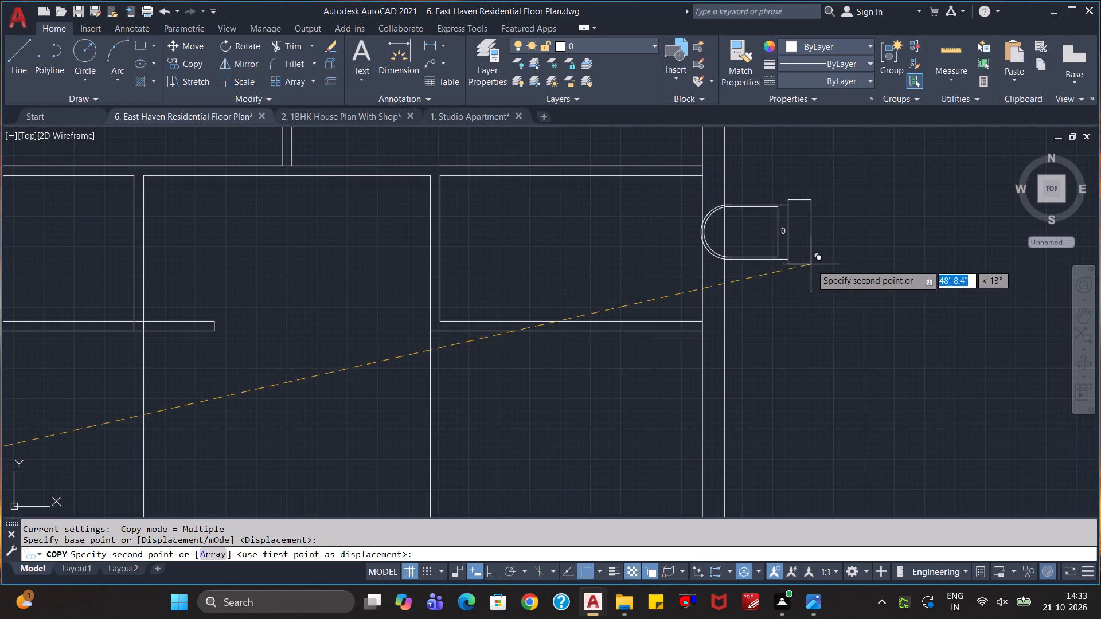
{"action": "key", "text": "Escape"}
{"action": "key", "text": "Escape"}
Draw a horizontal centerline midway between the upper and lower inner wall lines of the small room beside the right outer wall.
{"action": "scroll", "coordinate": [811, 264], "scroll_direction": "down", "scroll_amount": 1}
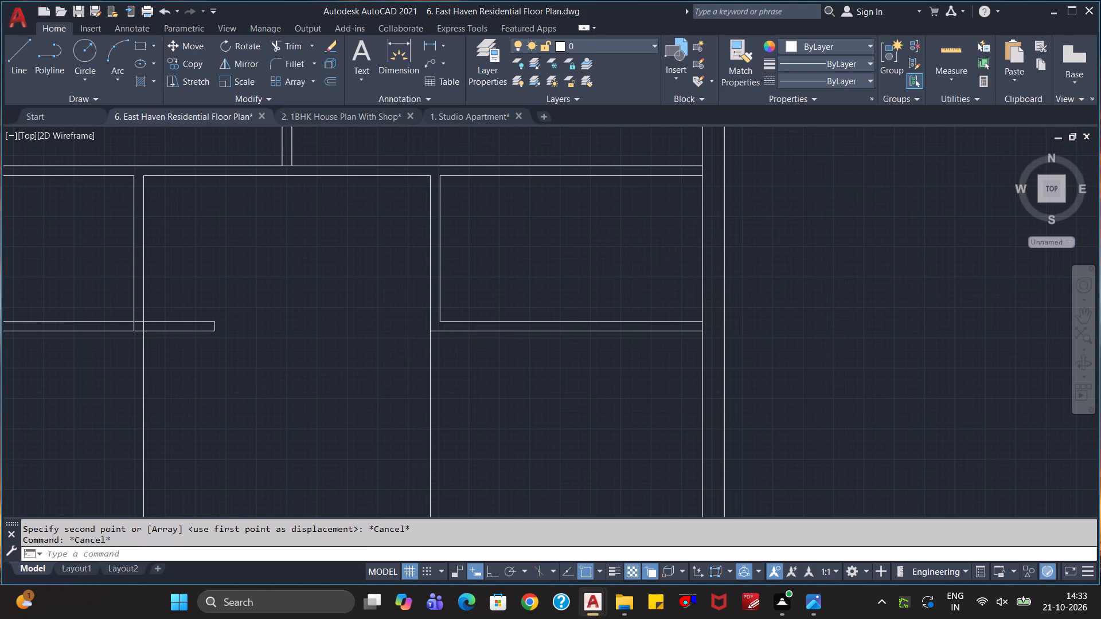
{"action": "left_click", "coordinate": [148, 26]}
{"action": "left_click", "coordinate": [516, 57]}
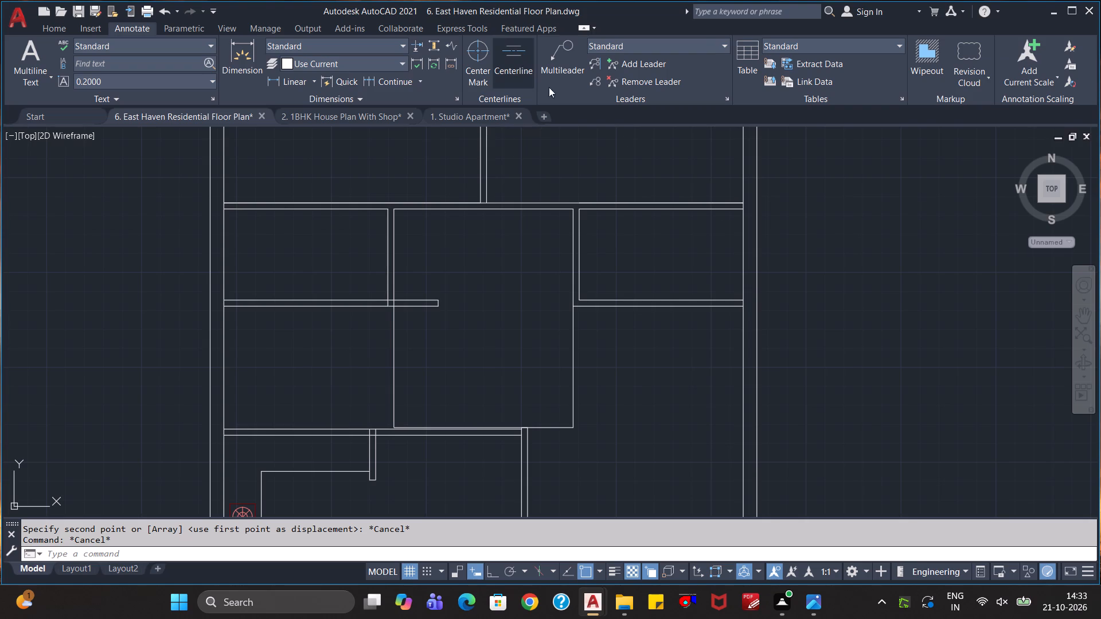
{"action": "left_click", "coordinate": [700, 210]}
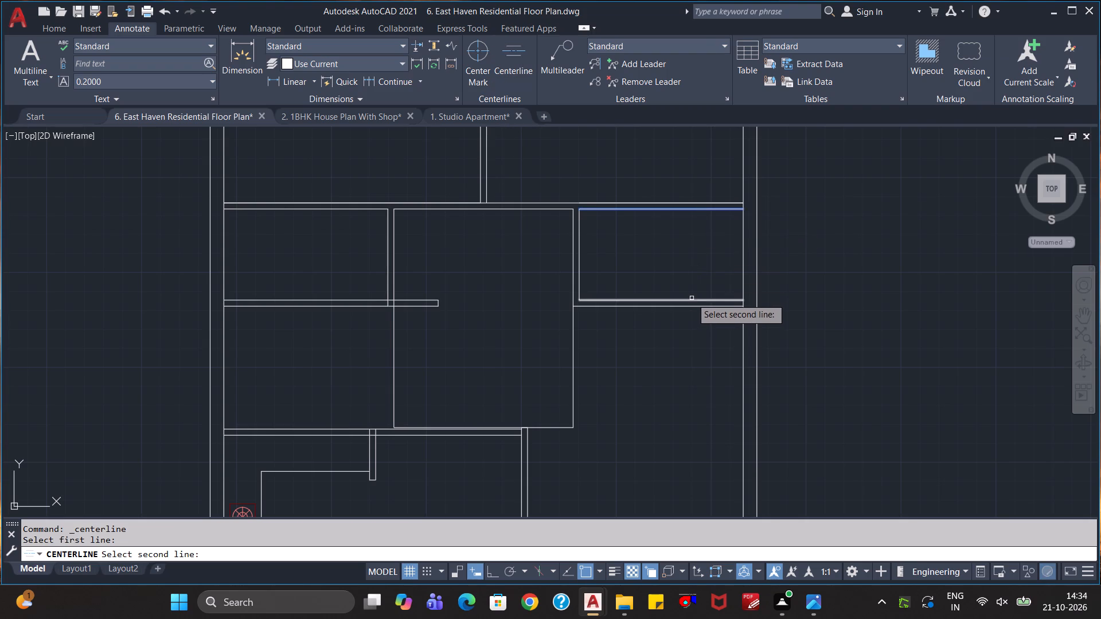
{"action": "left_click", "coordinate": [692, 298]}
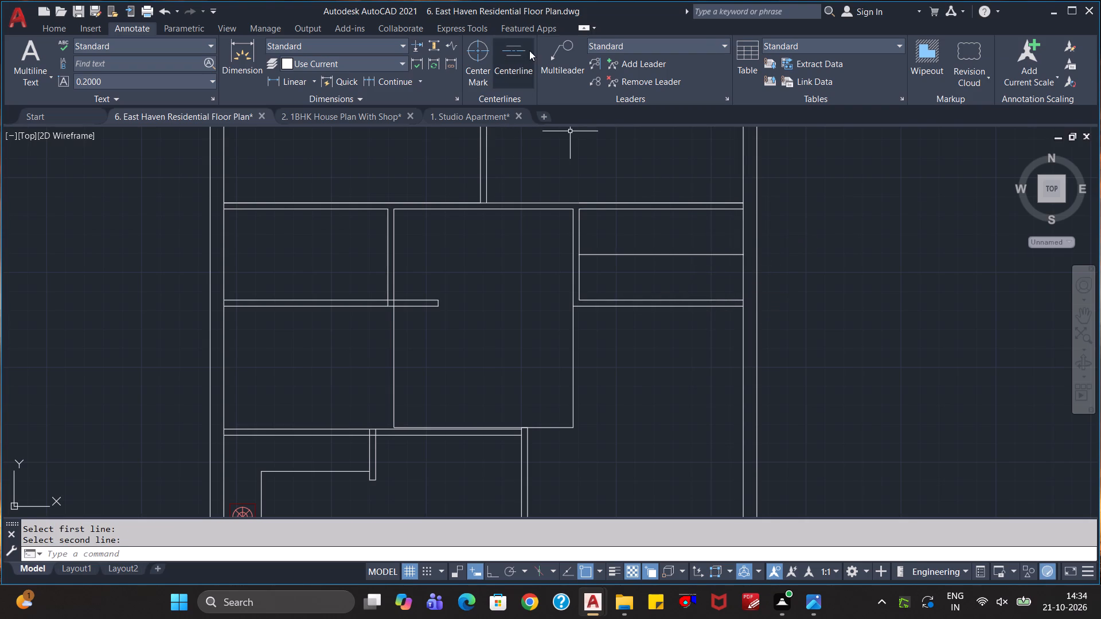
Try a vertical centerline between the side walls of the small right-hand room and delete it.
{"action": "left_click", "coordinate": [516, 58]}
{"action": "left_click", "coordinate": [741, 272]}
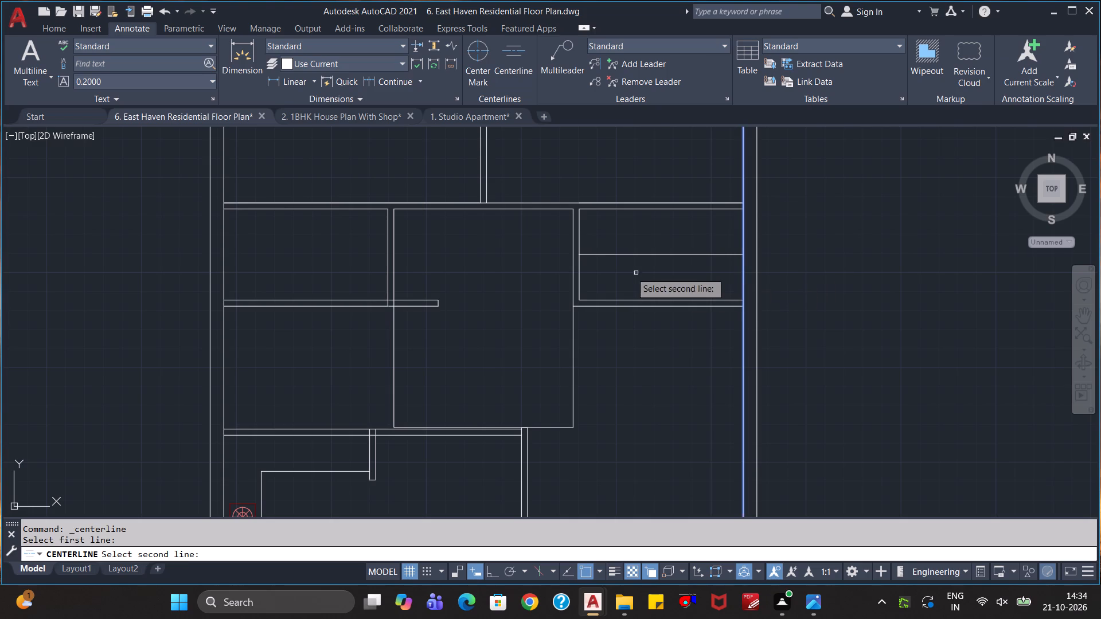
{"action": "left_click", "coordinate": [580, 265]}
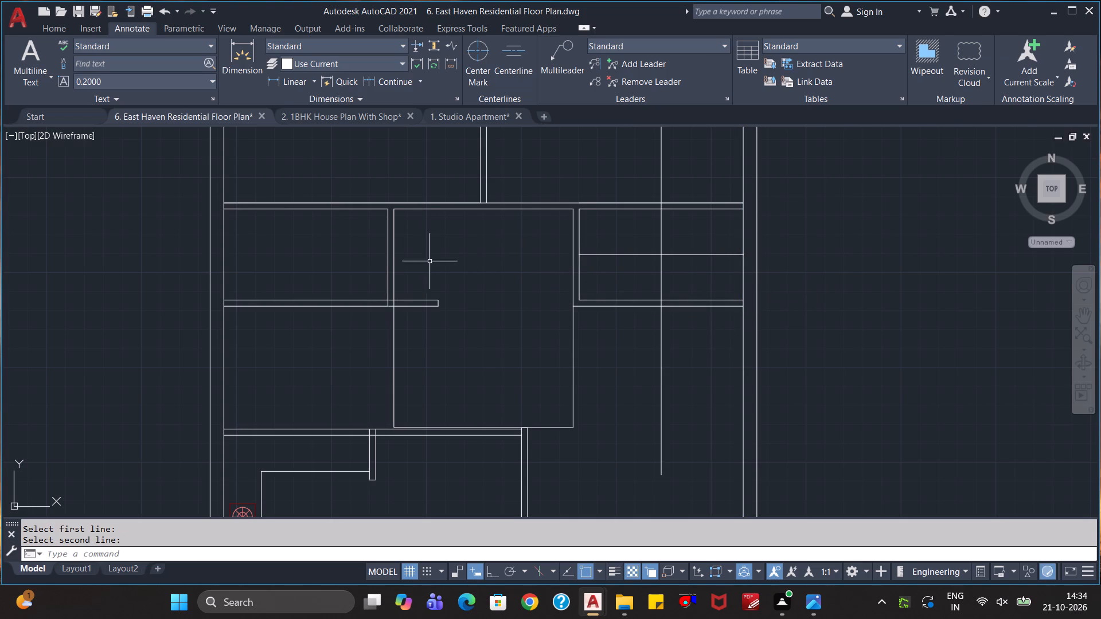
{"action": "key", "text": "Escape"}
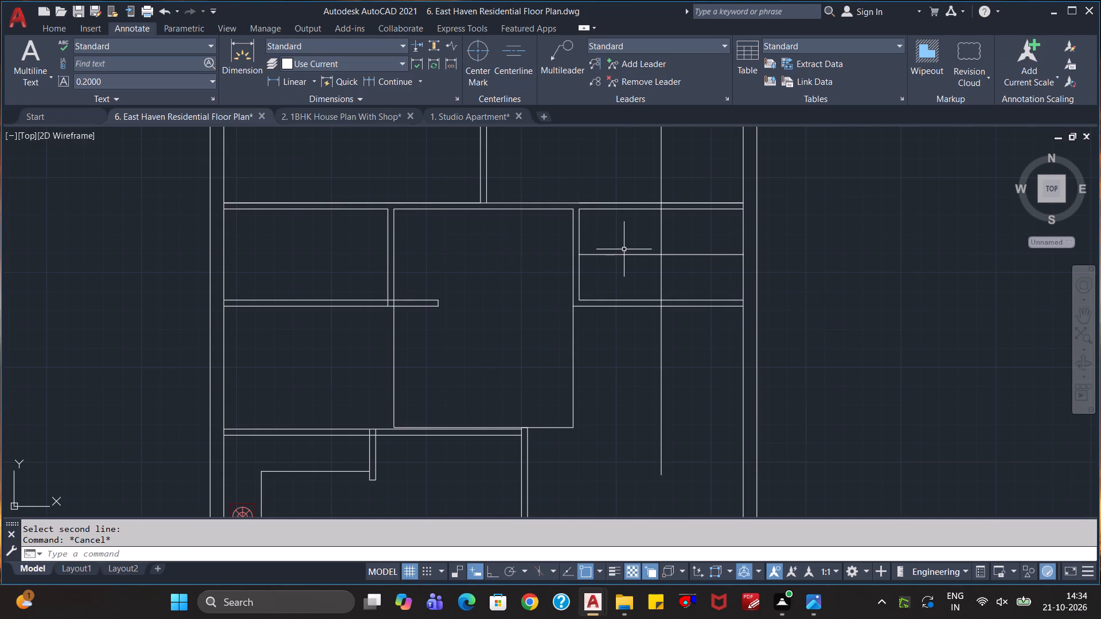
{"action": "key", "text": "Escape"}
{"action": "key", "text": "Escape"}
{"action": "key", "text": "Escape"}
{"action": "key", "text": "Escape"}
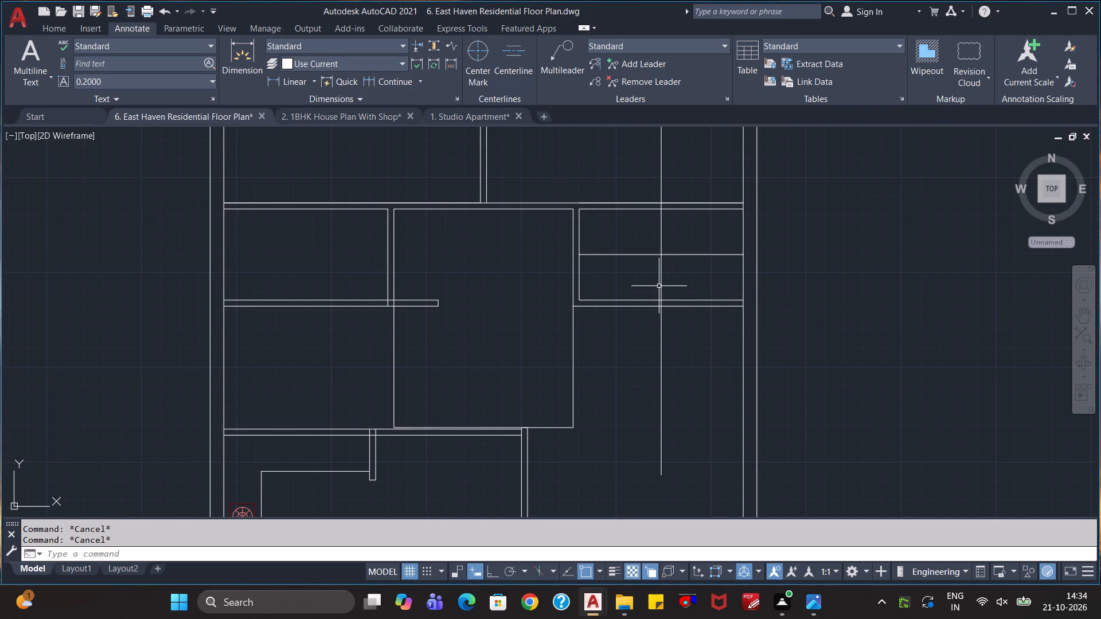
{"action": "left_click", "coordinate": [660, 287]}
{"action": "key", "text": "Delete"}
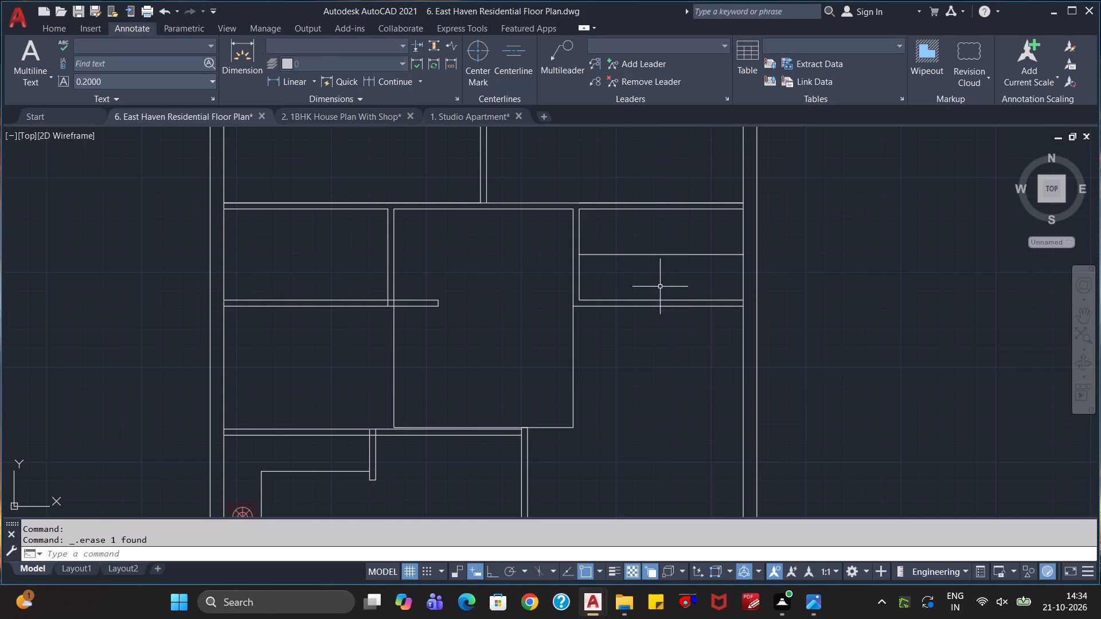
Draw a horizontal centerline midway between the upper and lower inner wall lines of the small room beside the left outer wall.
{"action": "left_click", "coordinate": [513, 49]}
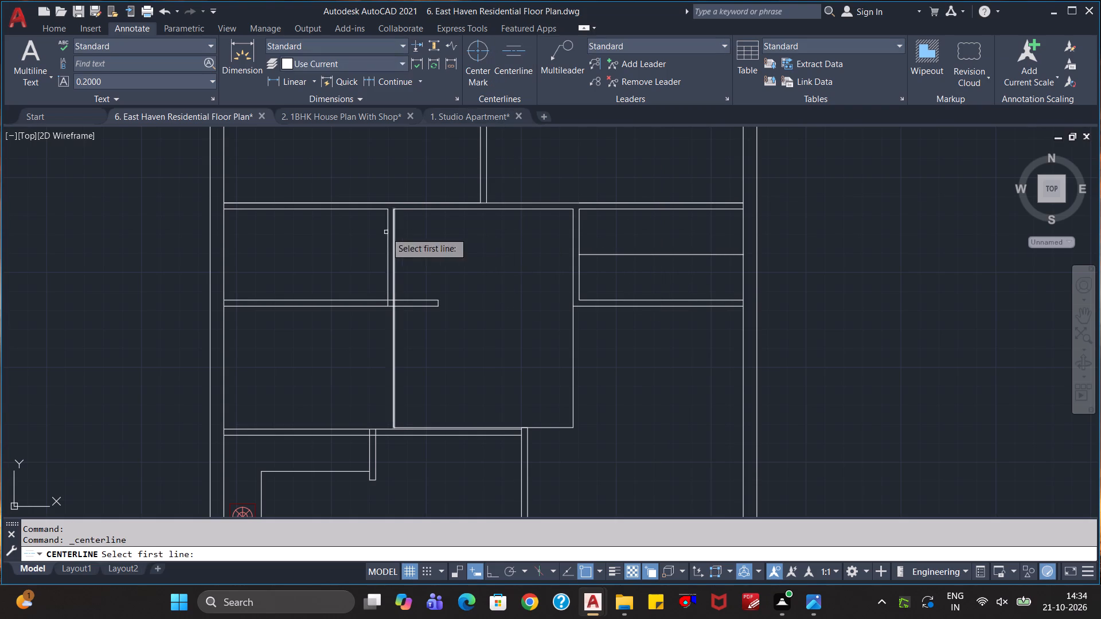
{"action": "left_click", "coordinate": [307, 209]}
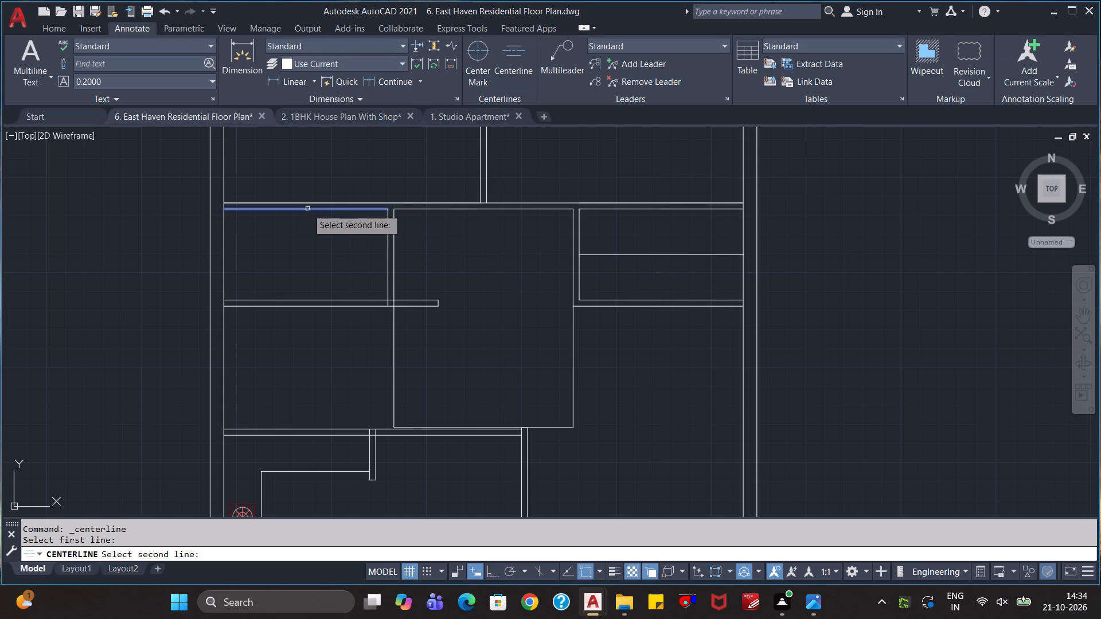
{"action": "left_click", "coordinate": [298, 300]}
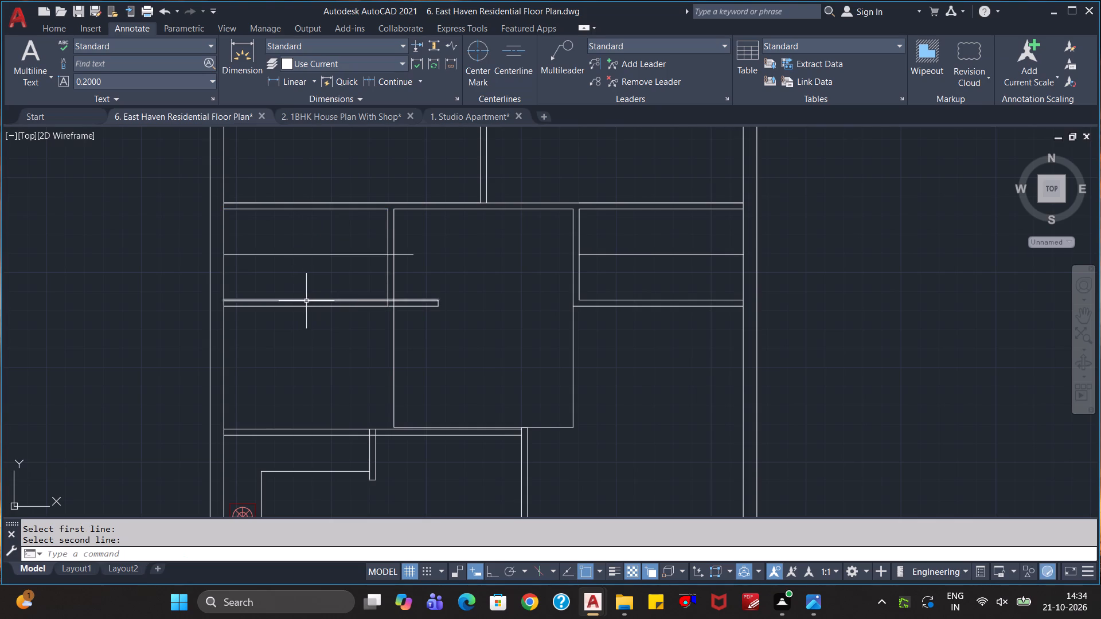
{"action": "key", "text": "Escape"}
{"action": "key", "text": "Escape"}
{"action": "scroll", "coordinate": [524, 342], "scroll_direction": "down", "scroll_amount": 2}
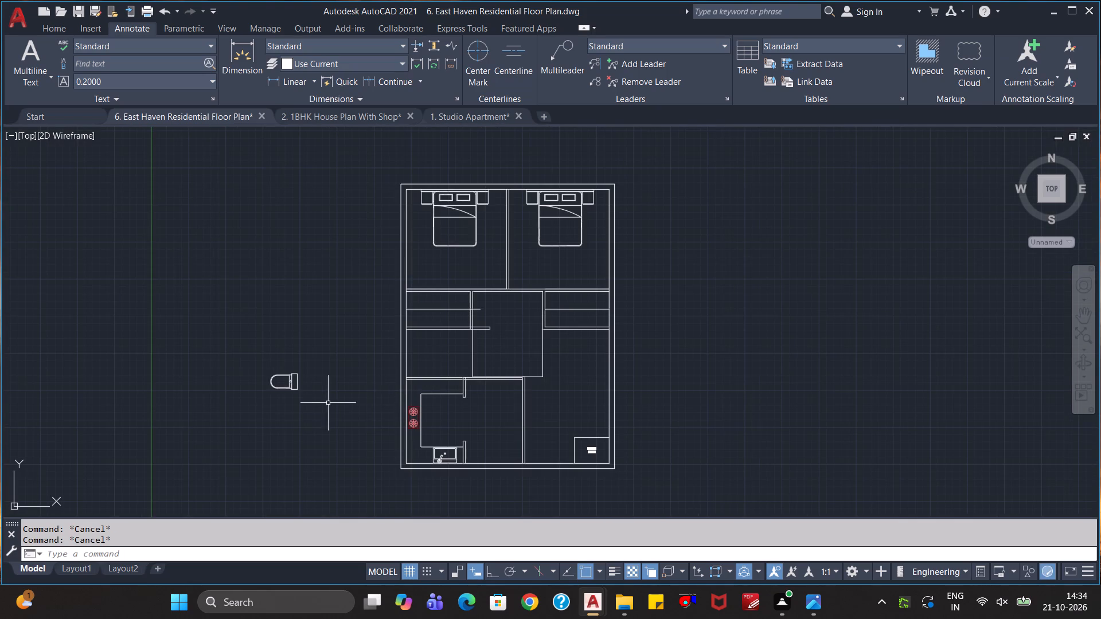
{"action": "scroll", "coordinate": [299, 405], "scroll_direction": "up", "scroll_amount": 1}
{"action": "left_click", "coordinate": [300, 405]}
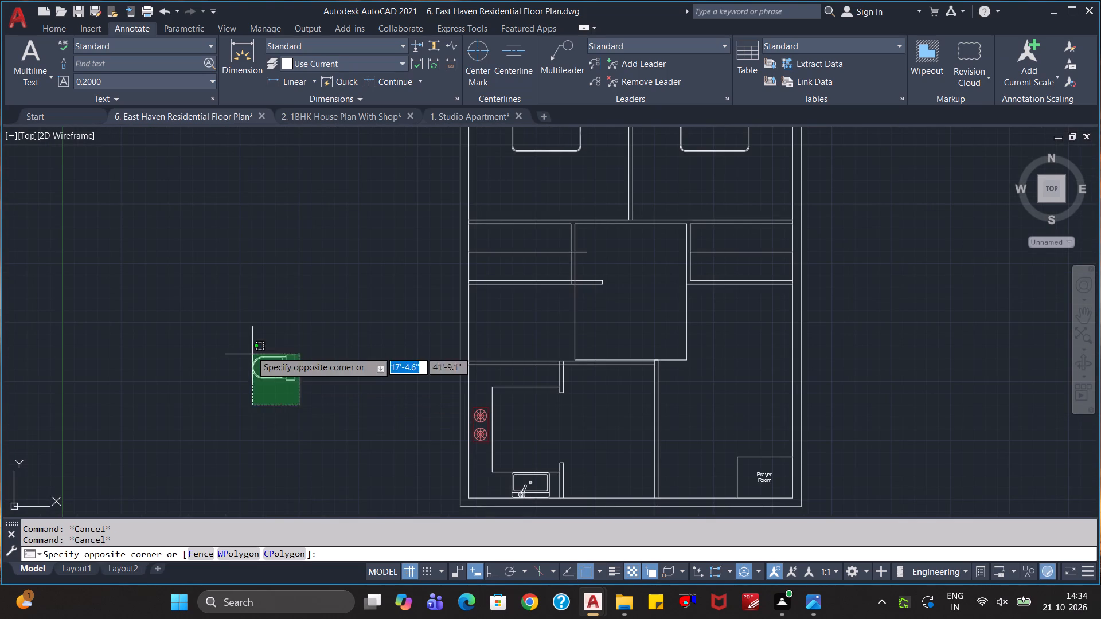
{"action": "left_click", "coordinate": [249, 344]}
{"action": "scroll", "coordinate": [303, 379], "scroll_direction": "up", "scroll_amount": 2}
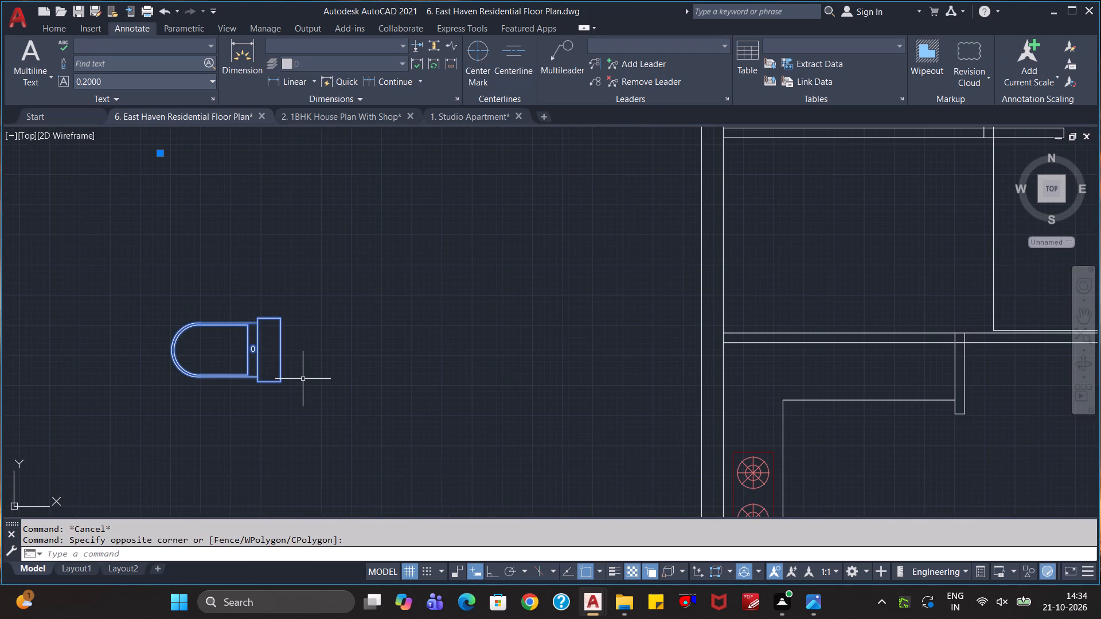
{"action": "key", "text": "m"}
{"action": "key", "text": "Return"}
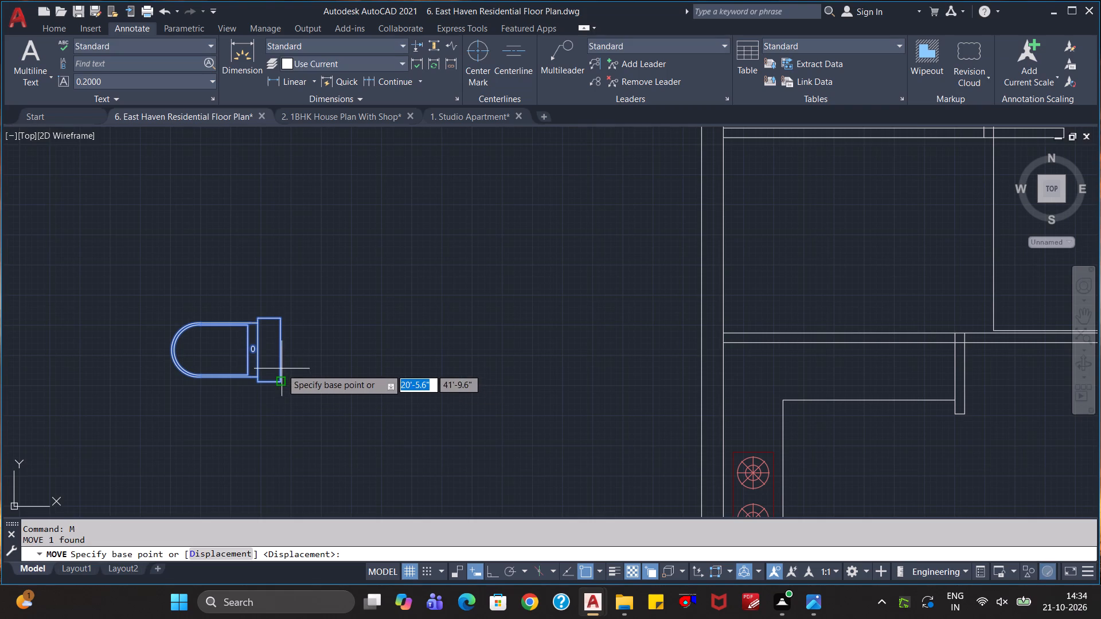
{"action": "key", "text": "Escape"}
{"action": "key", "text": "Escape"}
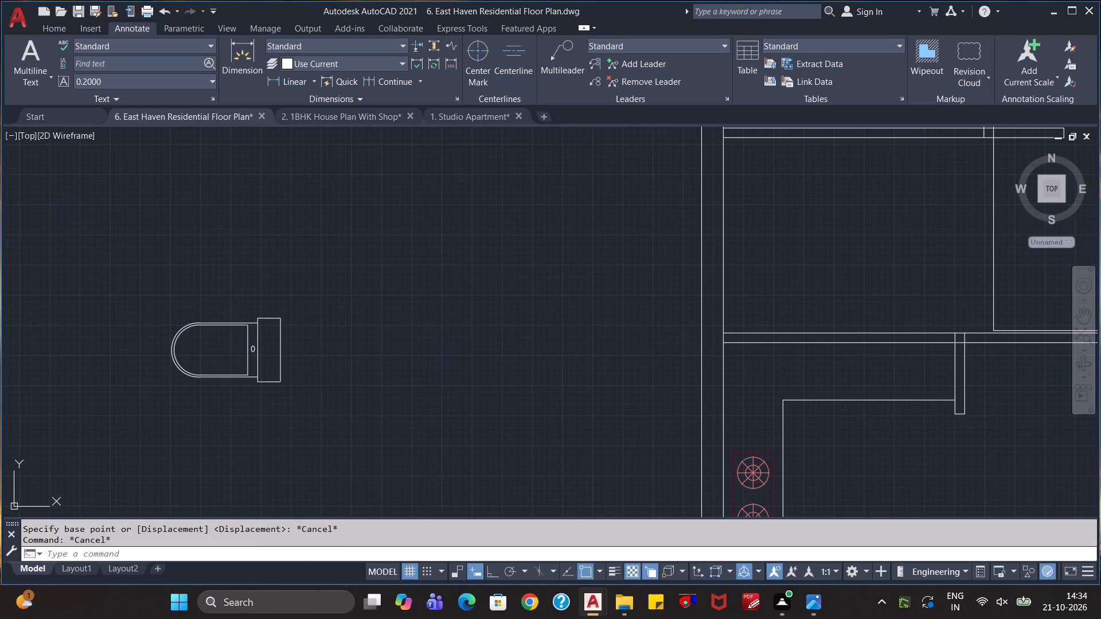
Copy the commode by its bowl arc's center, placing two copies at the right end of the right-hand room's centerline.
{"action": "left_click", "coordinate": [325, 382]}
{"action": "left_click", "coordinate": [188, 311]}
{"action": "type", "text": "co"}
{"action": "key", "text": "Return"}
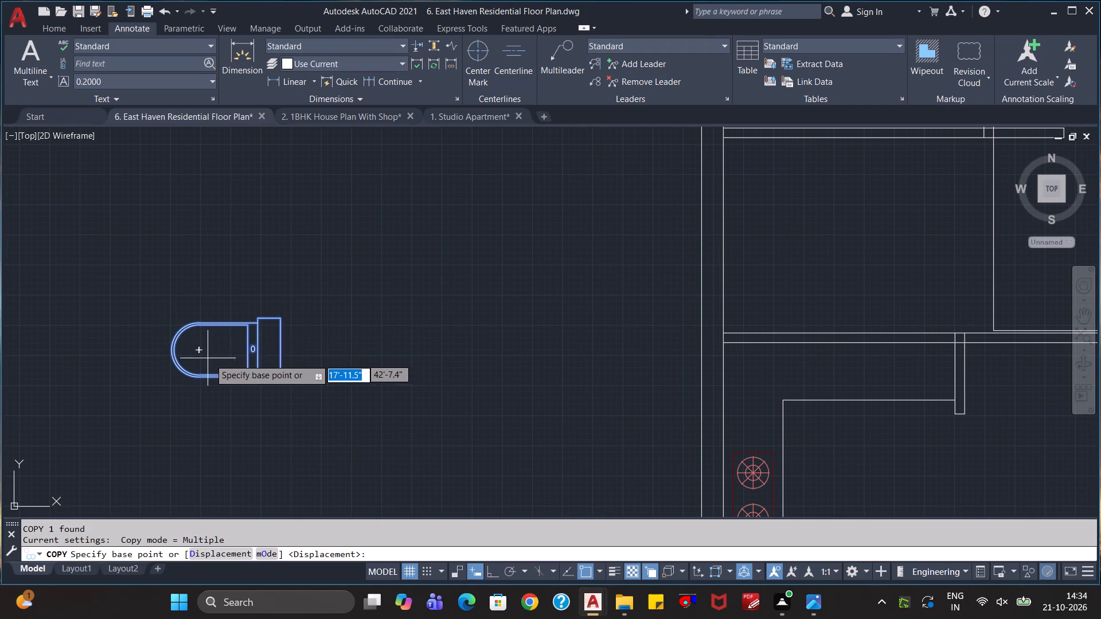
{"action": "left_click", "coordinate": [200, 351]}
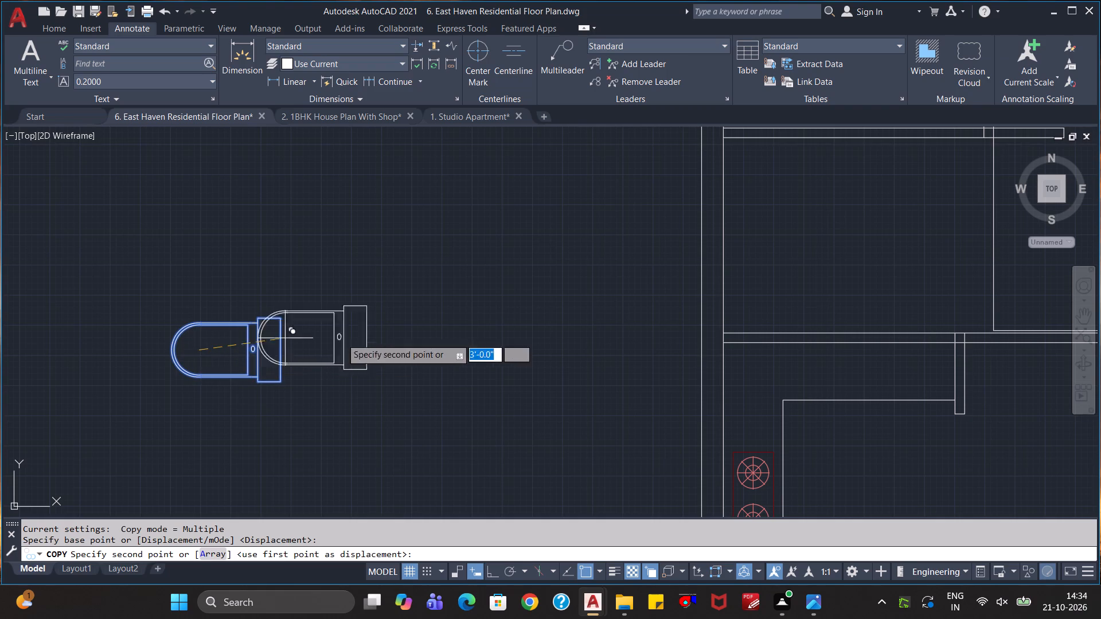
{"action": "middle_click_drag", "start_coordinate": [800, 240], "coordinate": [295, 350]}
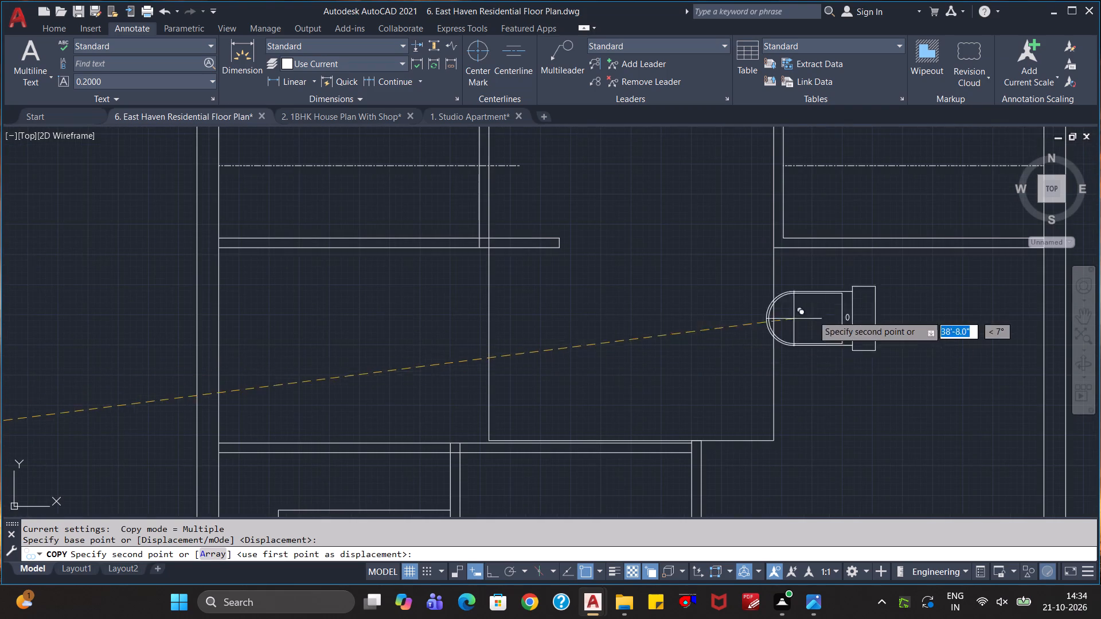
{"action": "middle_click_drag", "start_coordinate": [884, 315], "coordinate": [443, 409]}
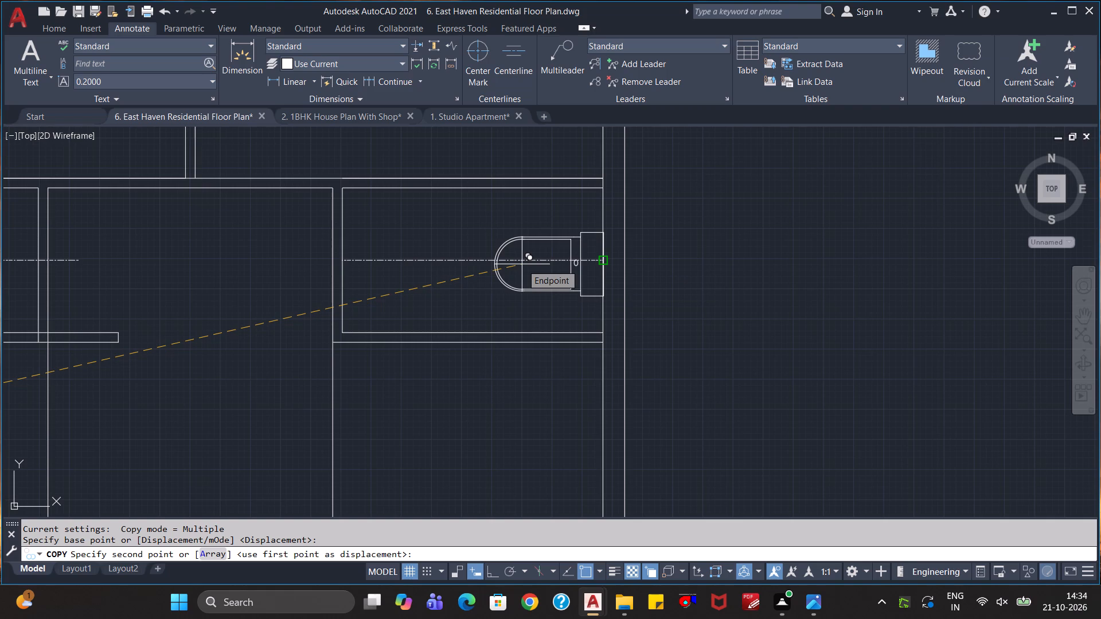
{"action": "left_click", "coordinate": [522, 264]}
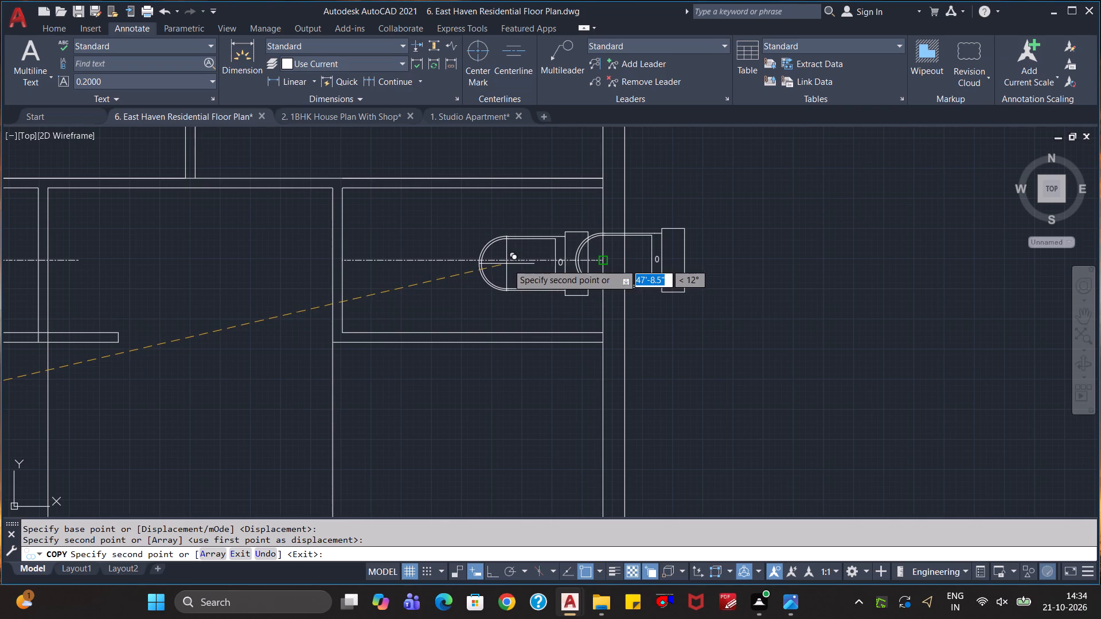
{"action": "left_click", "coordinate": [510, 264]}
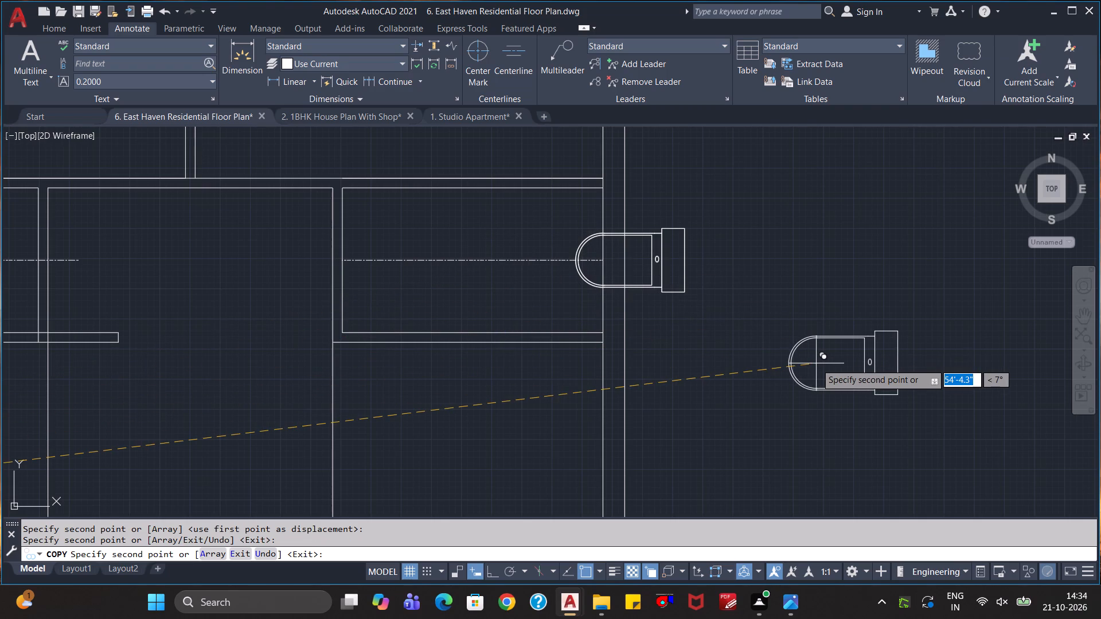
{"action": "key", "text": "Escape"}
{"action": "key", "text": "Escape"}
{"action": "key", "text": "Escape"}
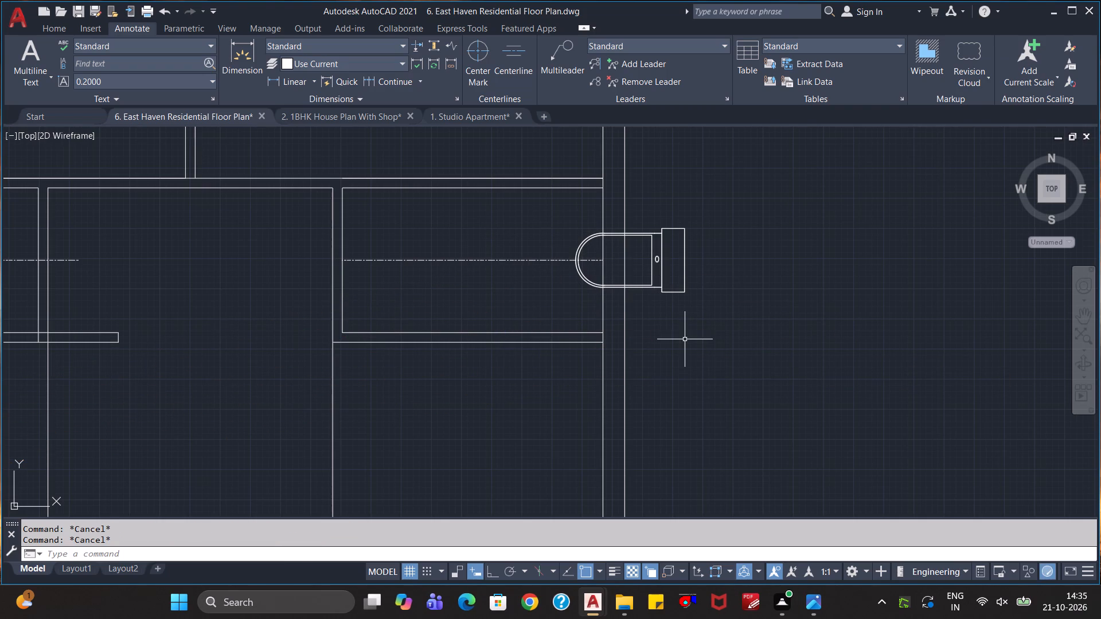
Move both overlapping commode copies into the empty space outside the right outer wall.
{"action": "left_click", "coordinate": [678, 333]}
{"action": "left_click", "coordinate": [669, 285]}
{"action": "key", "text": "m"}
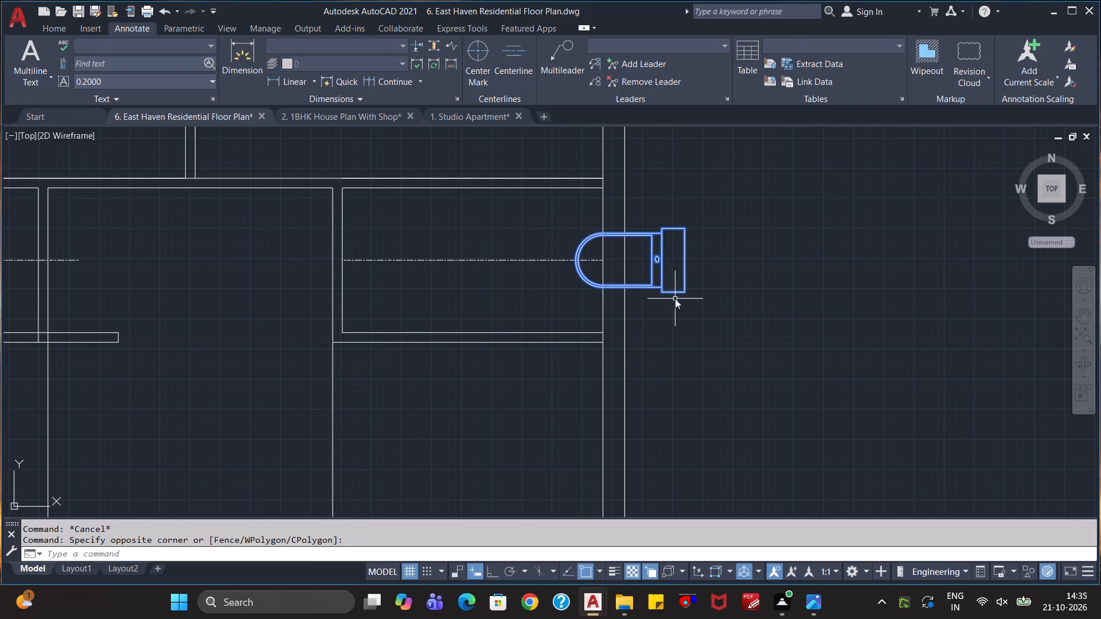
{"action": "key", "text": "Return"}
{"action": "left_click", "coordinate": [659, 258]}
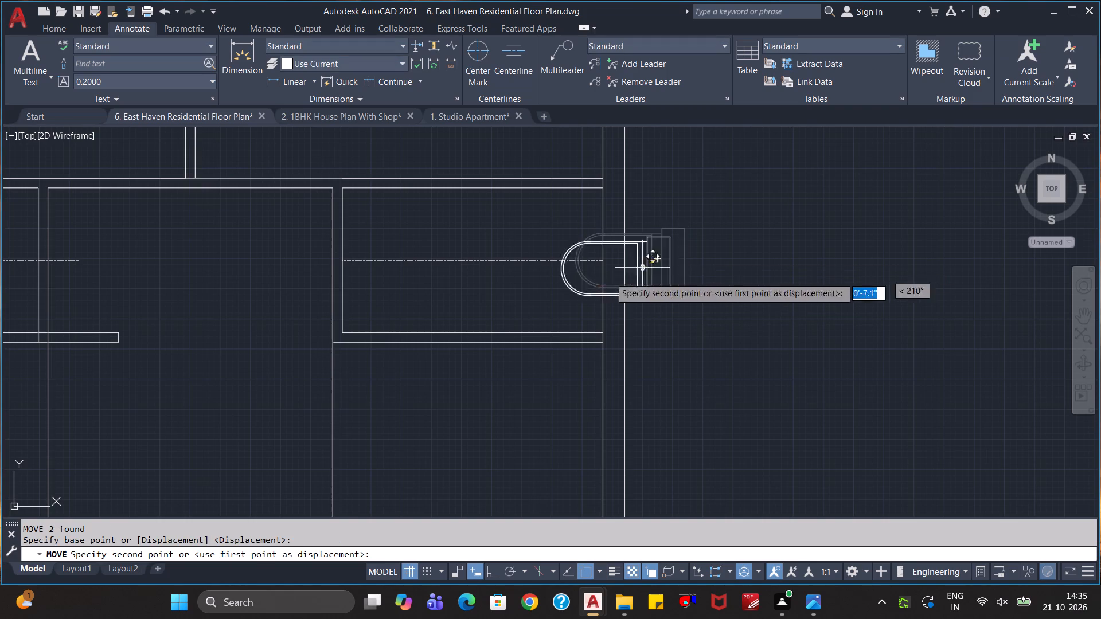
{"action": "left_click", "coordinate": [828, 340]}
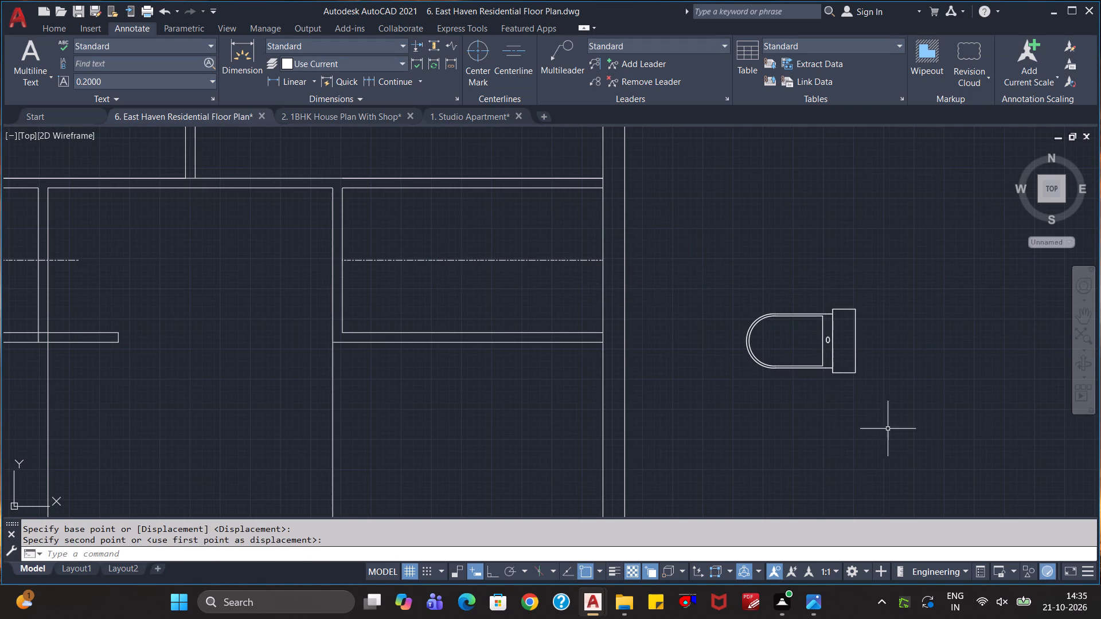
Delete the two overlapping commode copies outside the right outer wall.
{"action": "left_click", "coordinate": [890, 429]}
{"action": "left_click", "coordinate": [723, 301]}
{"action": "key", "text": "Delete"}
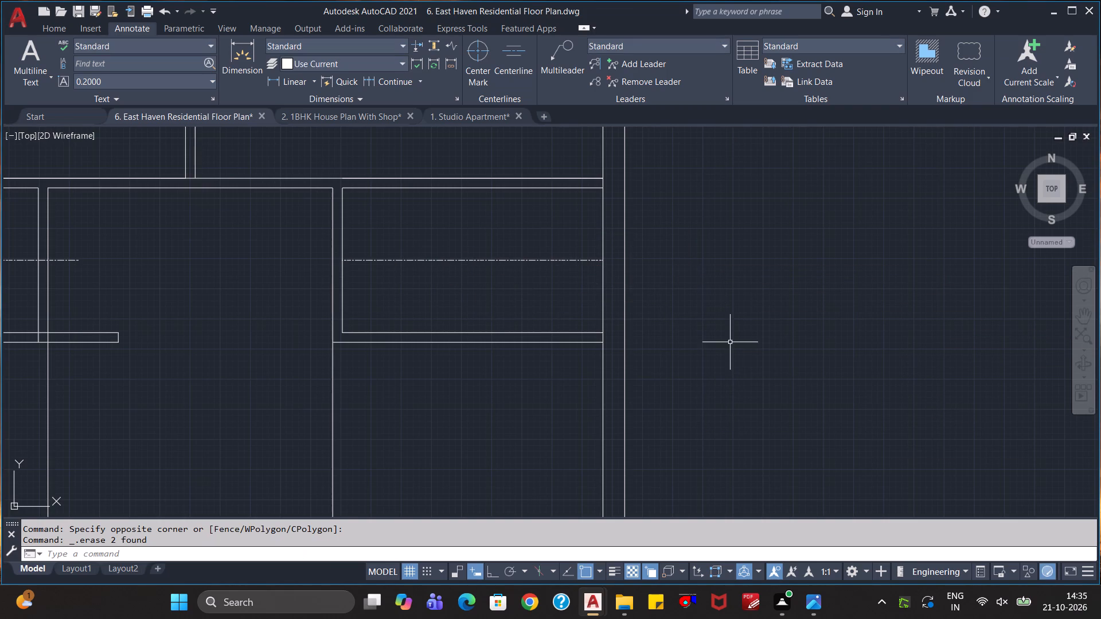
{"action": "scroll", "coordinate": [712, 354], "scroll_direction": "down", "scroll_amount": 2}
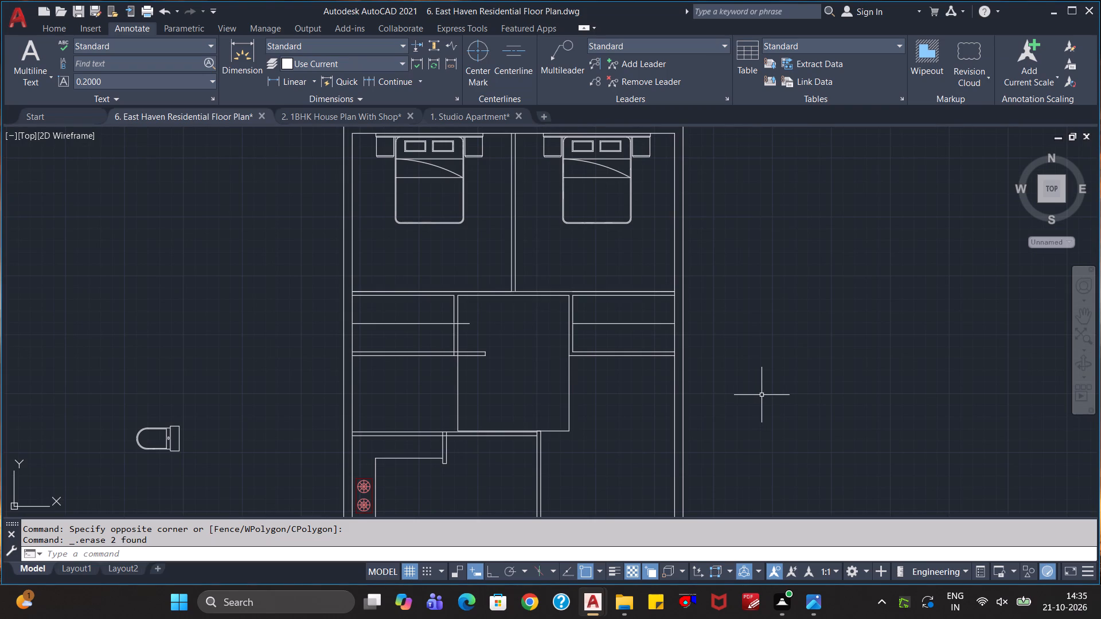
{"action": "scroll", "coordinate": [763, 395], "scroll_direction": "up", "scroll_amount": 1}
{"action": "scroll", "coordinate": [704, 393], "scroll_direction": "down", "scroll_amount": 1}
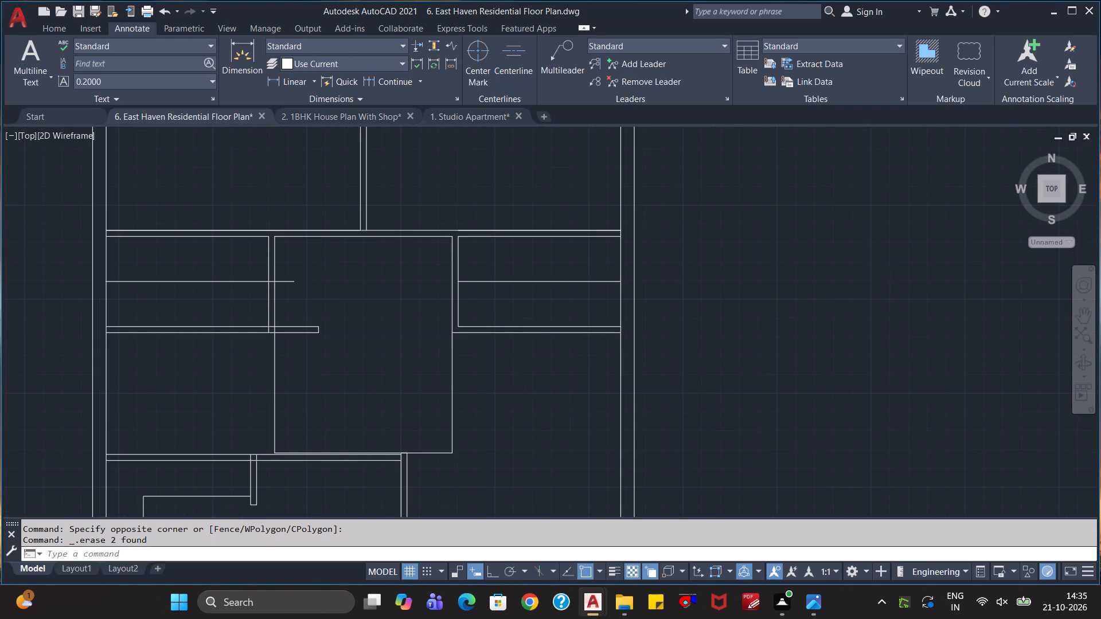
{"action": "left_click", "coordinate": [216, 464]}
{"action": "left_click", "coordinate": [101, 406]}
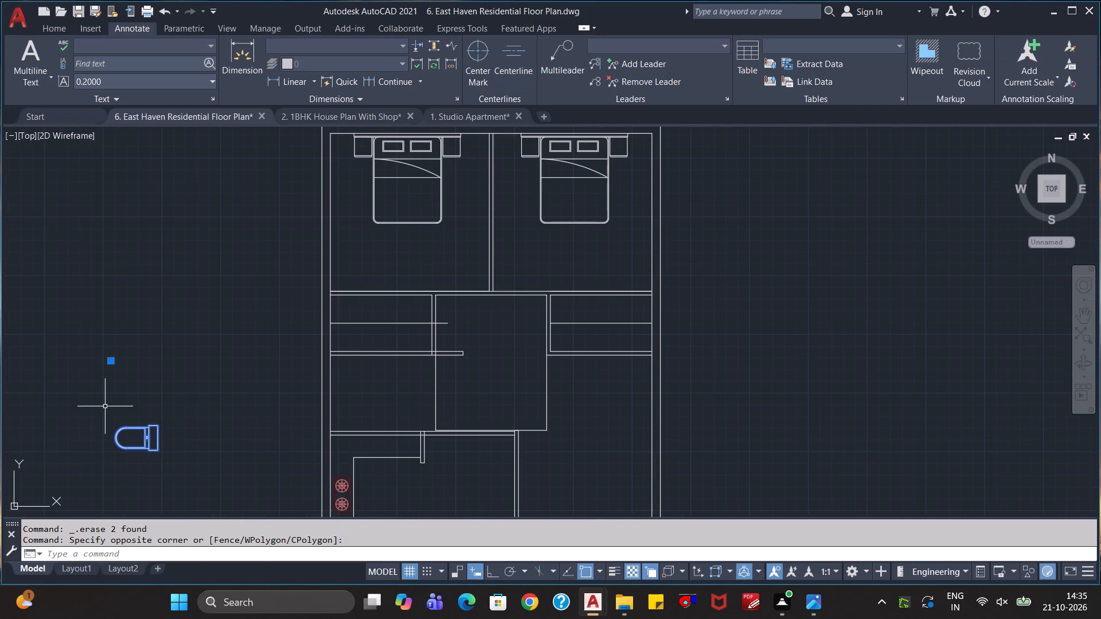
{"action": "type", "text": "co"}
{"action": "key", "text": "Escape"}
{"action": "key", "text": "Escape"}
Delete the horizontal centerlines in the two small rooms below the bedrooms.
{"action": "left_click", "coordinate": [413, 319]}
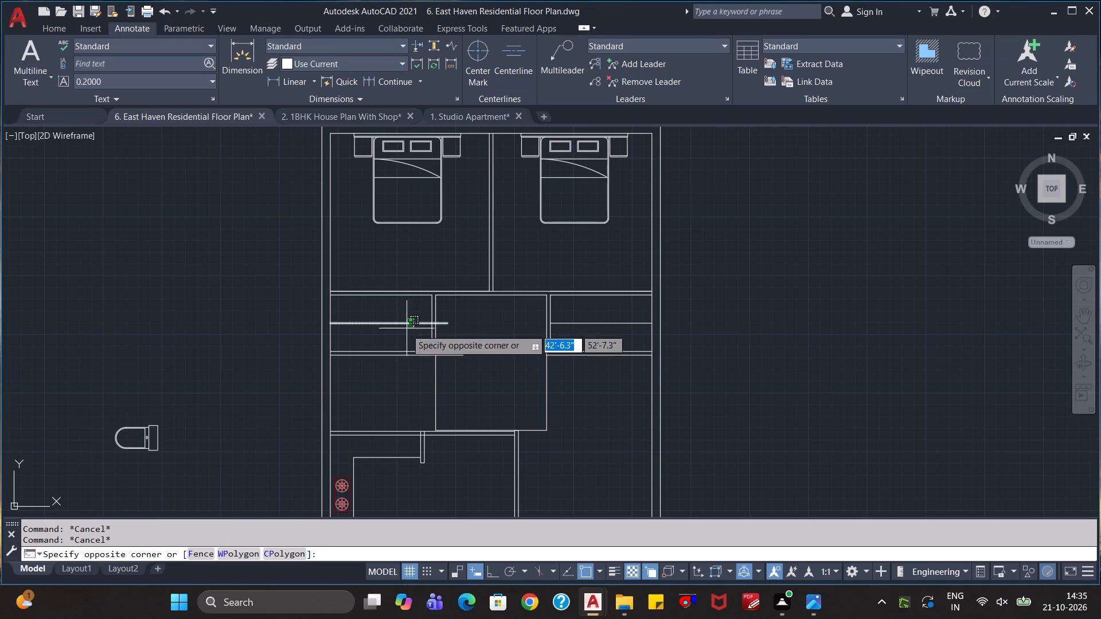
{"action": "left_click", "coordinate": [406, 329]}
{"action": "left_click", "coordinate": [618, 317]}
{"action": "left_click", "coordinate": [598, 334]}
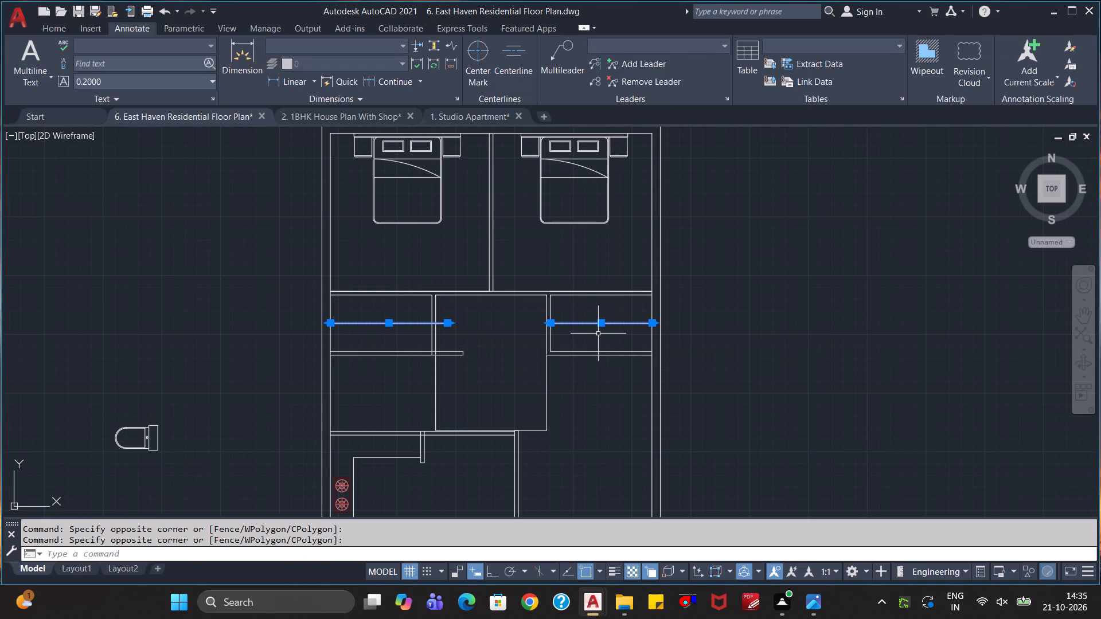
{"action": "key", "text": "Delete"}
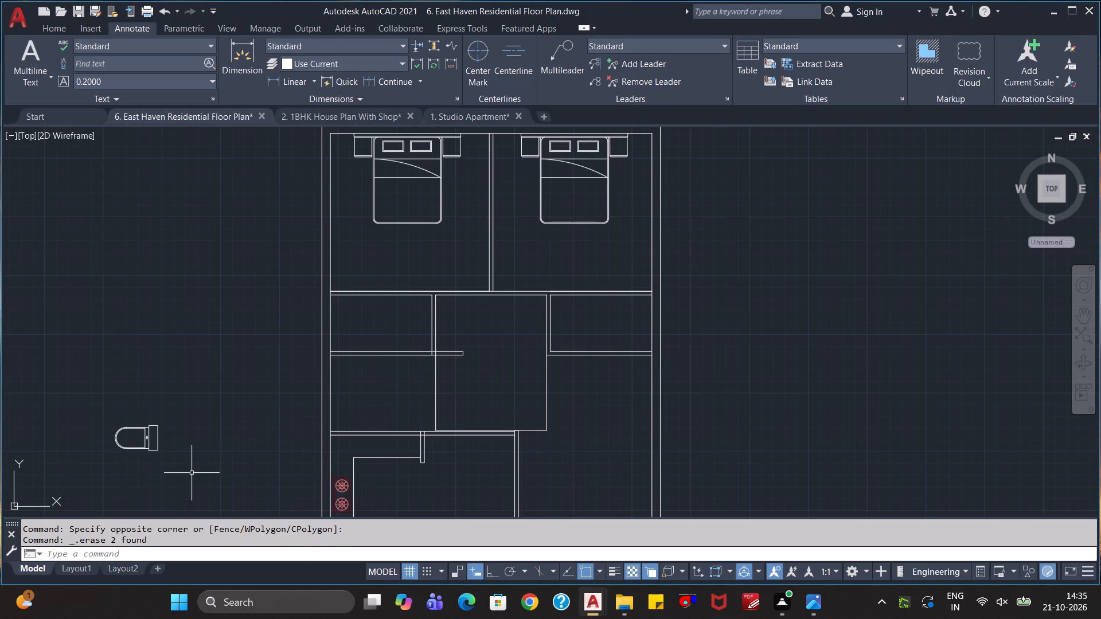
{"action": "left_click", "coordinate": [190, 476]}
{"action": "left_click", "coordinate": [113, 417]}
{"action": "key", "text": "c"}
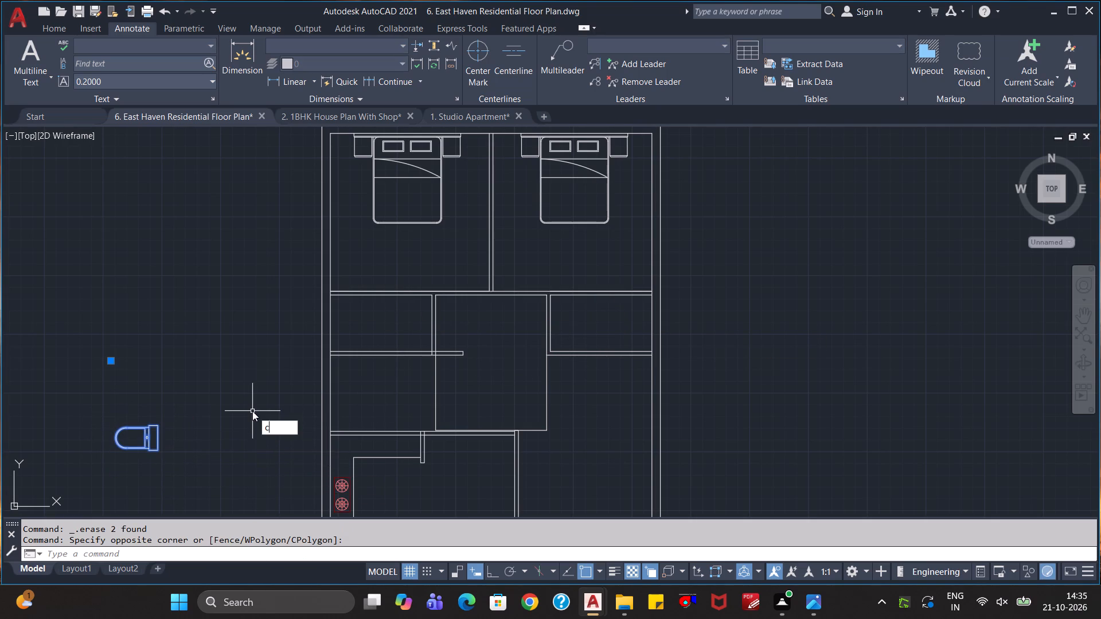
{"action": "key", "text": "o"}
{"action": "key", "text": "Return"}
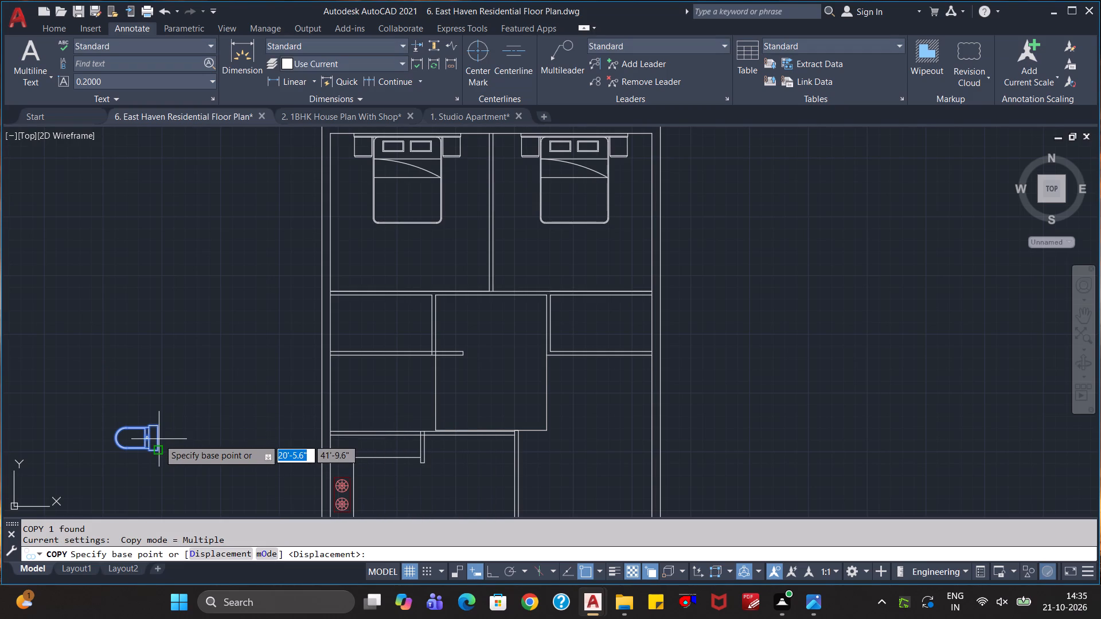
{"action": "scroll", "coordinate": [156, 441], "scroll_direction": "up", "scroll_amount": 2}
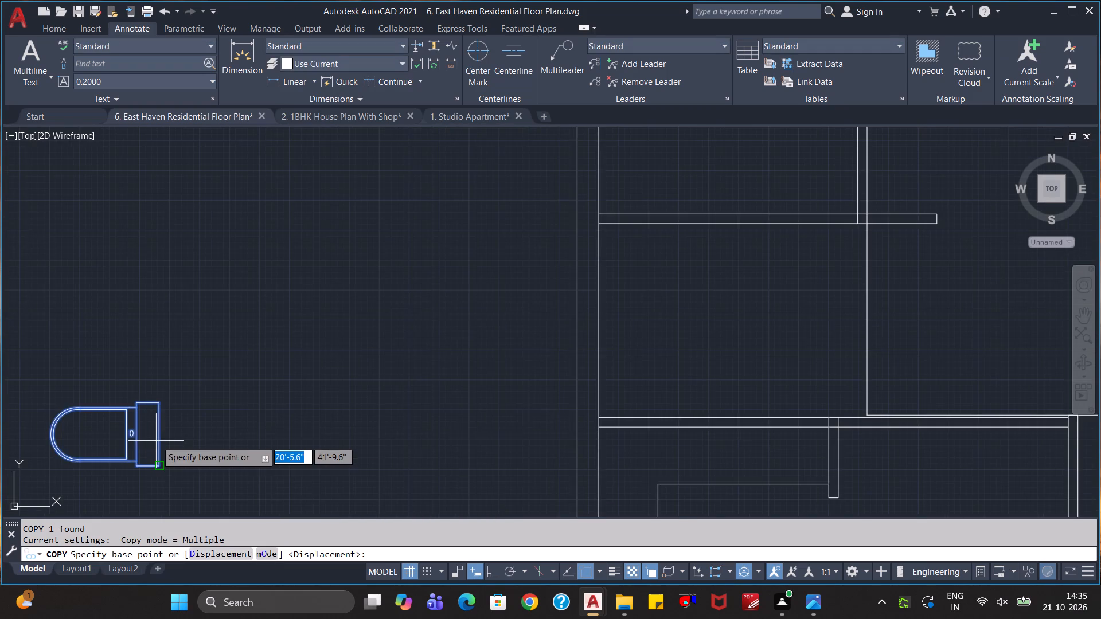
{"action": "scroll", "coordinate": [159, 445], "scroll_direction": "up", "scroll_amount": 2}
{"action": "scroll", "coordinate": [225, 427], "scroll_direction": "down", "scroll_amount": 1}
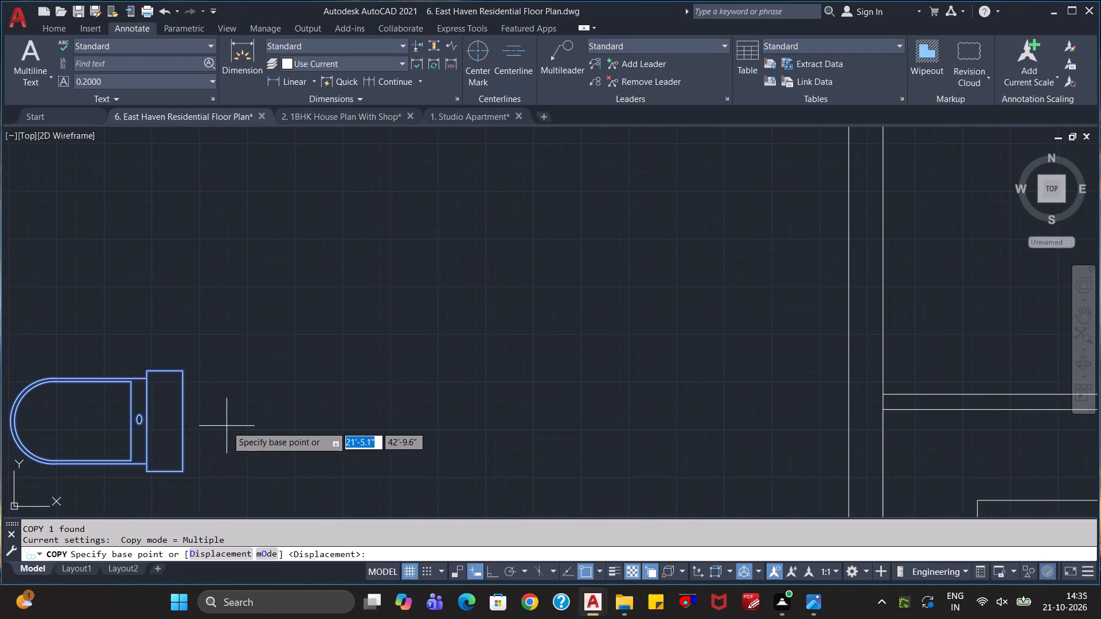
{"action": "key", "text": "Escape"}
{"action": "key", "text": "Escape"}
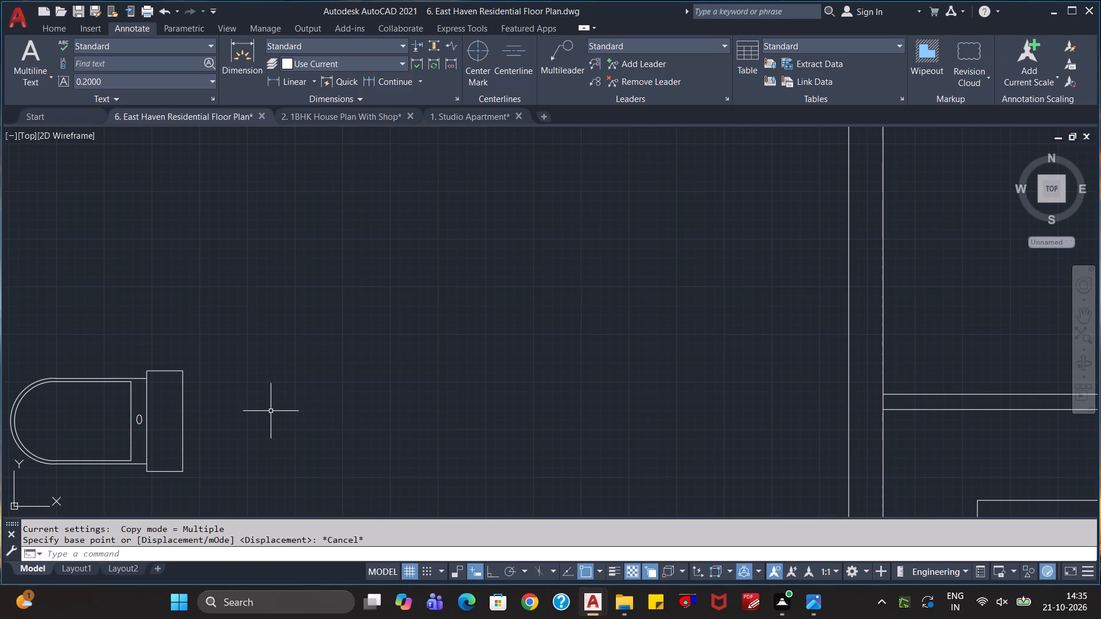
Draw a horizontal centerline through the tank of the commode outside the left outer wall, midway between its upper and lower edges.
{"action": "middle_click_drag", "start_coordinate": [271, 411], "coordinate": [371, 380]}
{"action": "left_click", "coordinate": [521, 54]}
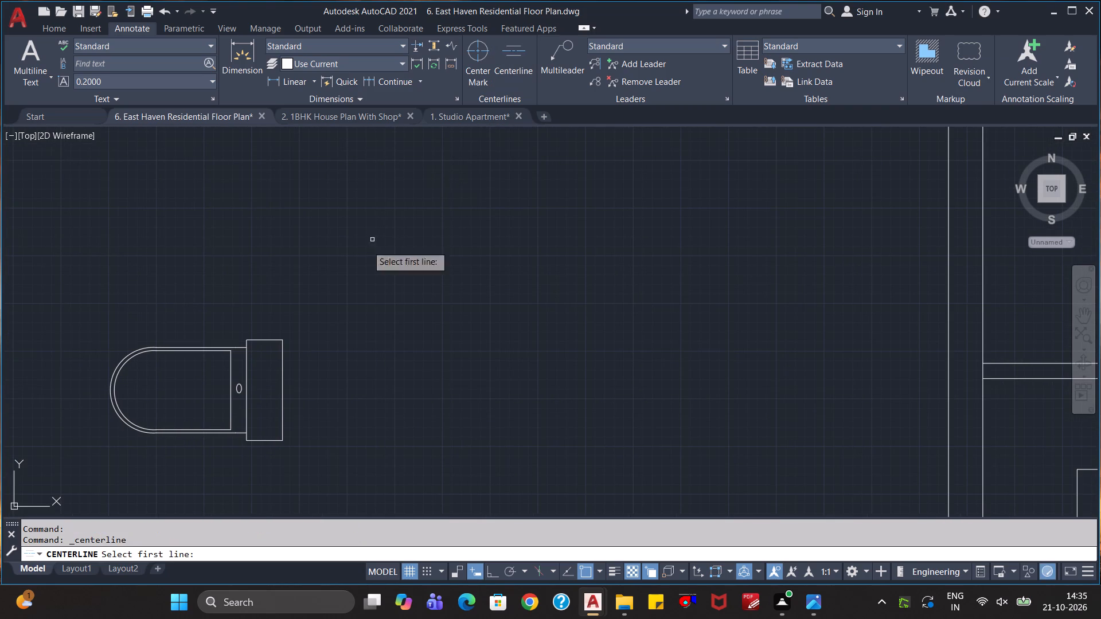
{"action": "left_click", "coordinate": [261, 341]}
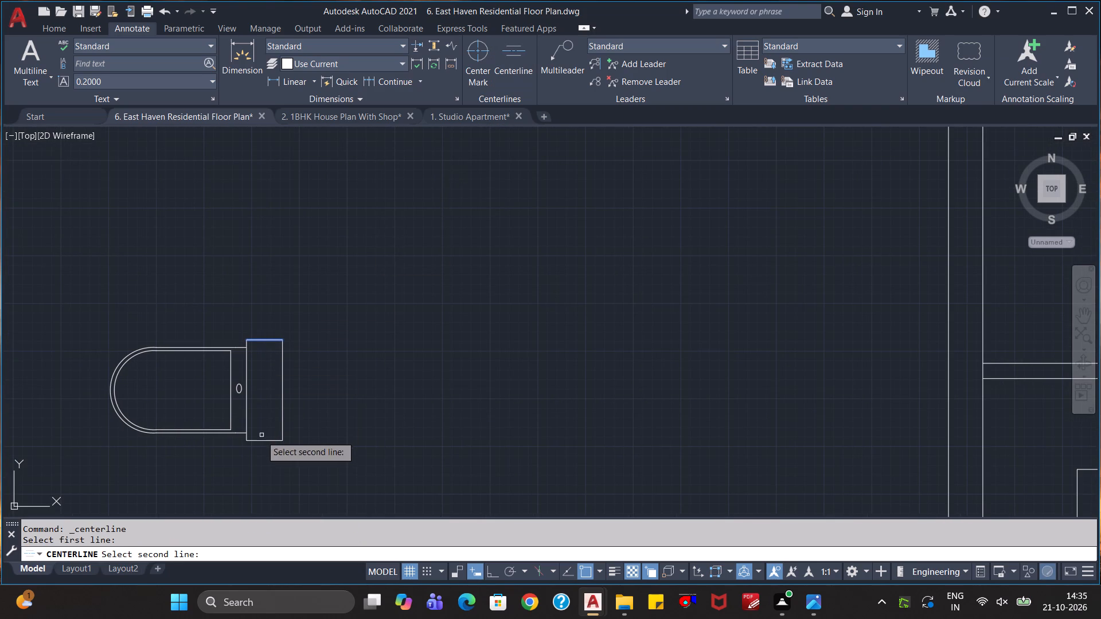
{"action": "left_click", "coordinate": [258, 441]}
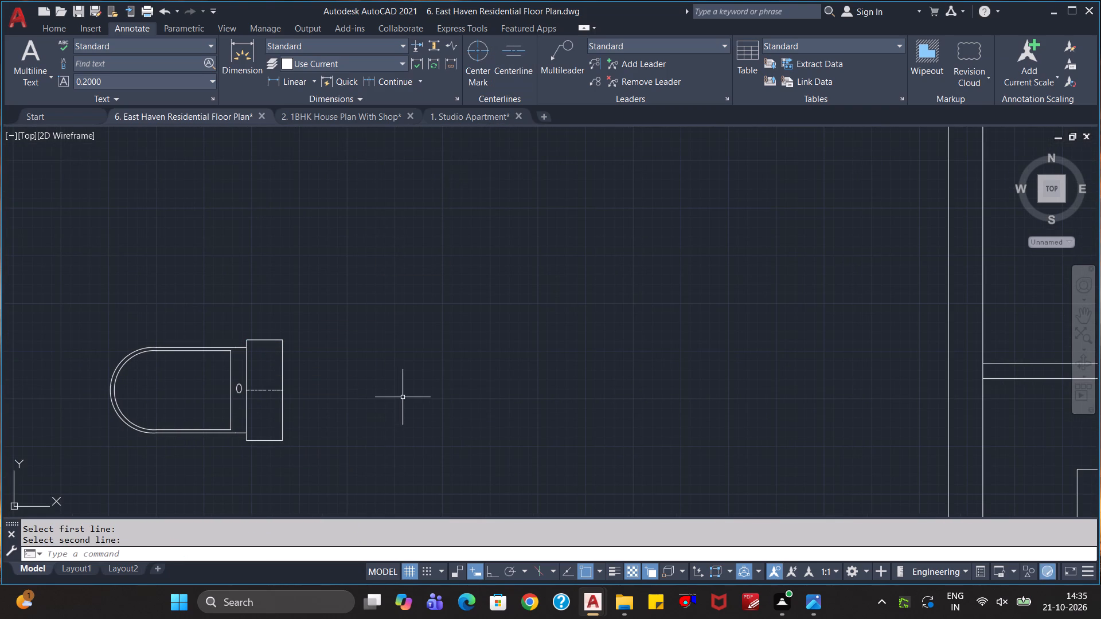
{"action": "key", "text": "Escape"}
{"action": "key", "text": "Escape"}
{"action": "key", "text": "Escape"}
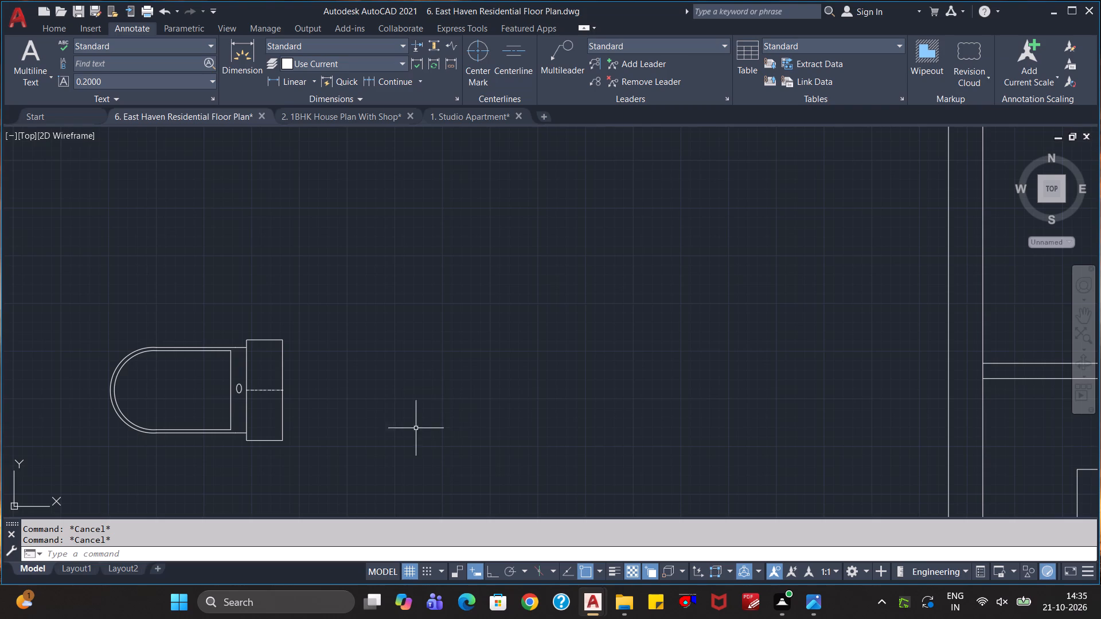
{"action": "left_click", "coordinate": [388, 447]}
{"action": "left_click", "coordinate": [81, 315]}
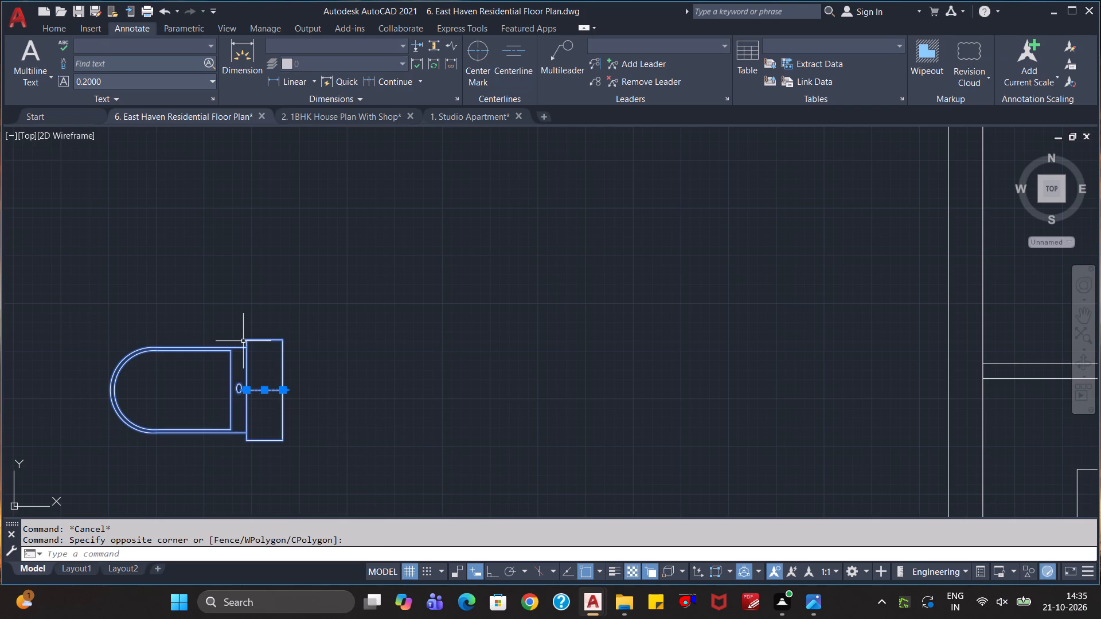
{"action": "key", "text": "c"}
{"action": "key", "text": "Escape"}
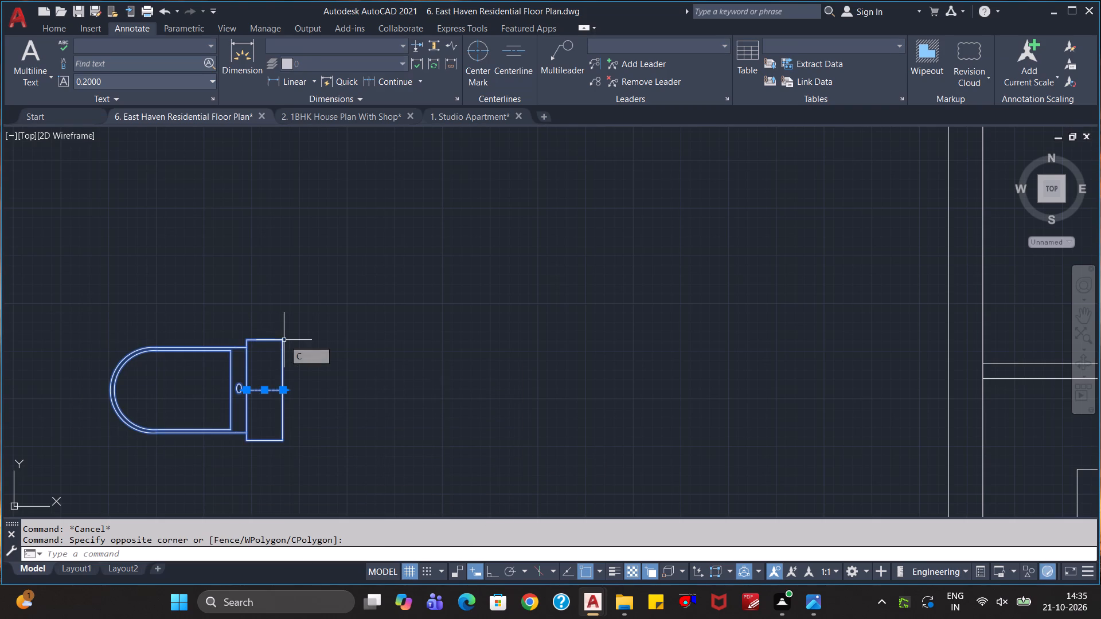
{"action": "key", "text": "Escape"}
Copy the commode and its tank centerline about 7'-6" horizontally toward the left outer wall, with ortho mode on.
{"action": "scroll", "coordinate": [706, 347], "scroll_direction": "down", "scroll_amount": 1}
{"action": "middle_click_drag", "start_coordinate": [758, 327], "coordinate": [377, 395]}
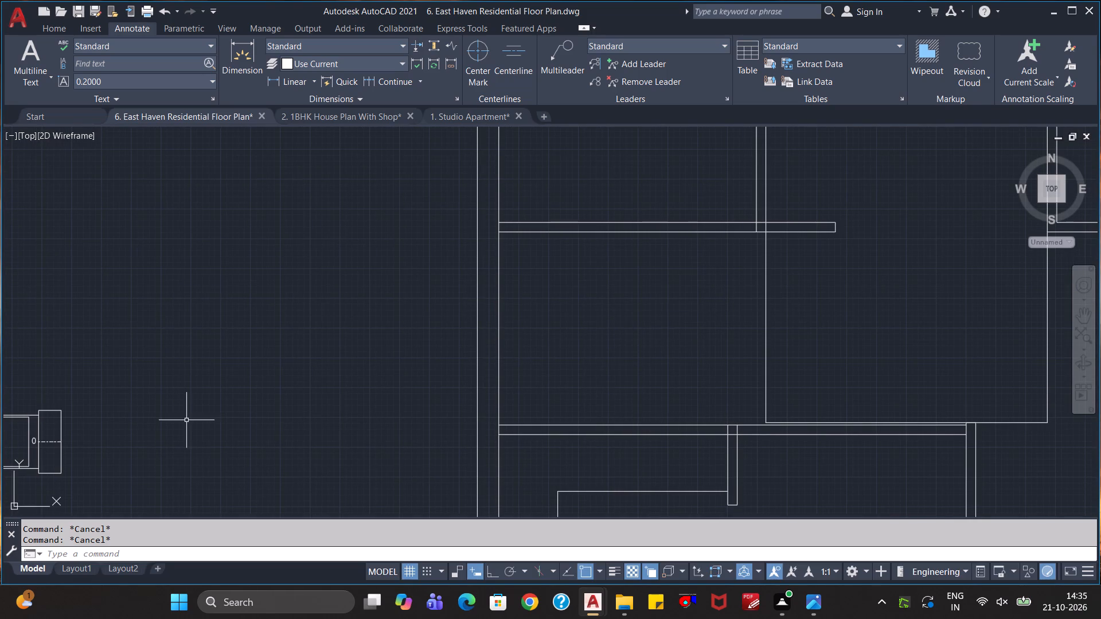
{"action": "middle_click_drag", "start_coordinate": [186, 420], "coordinate": [563, 319]}
{"action": "left_click", "coordinate": [535, 412]}
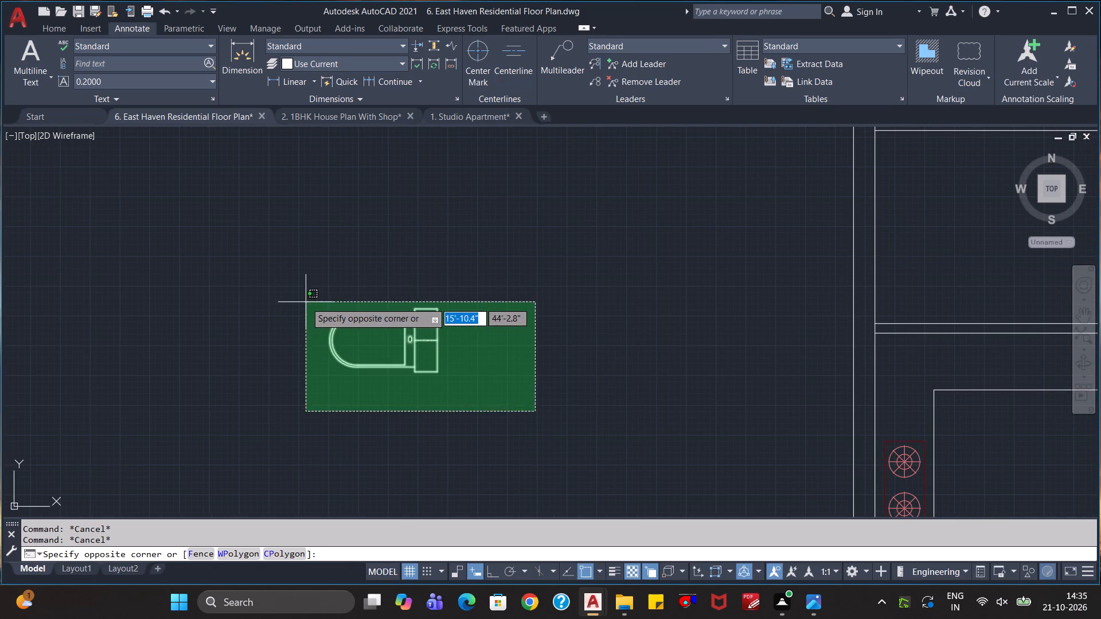
{"action": "left_click", "coordinate": [306, 302]}
{"action": "type", "text": "co"}
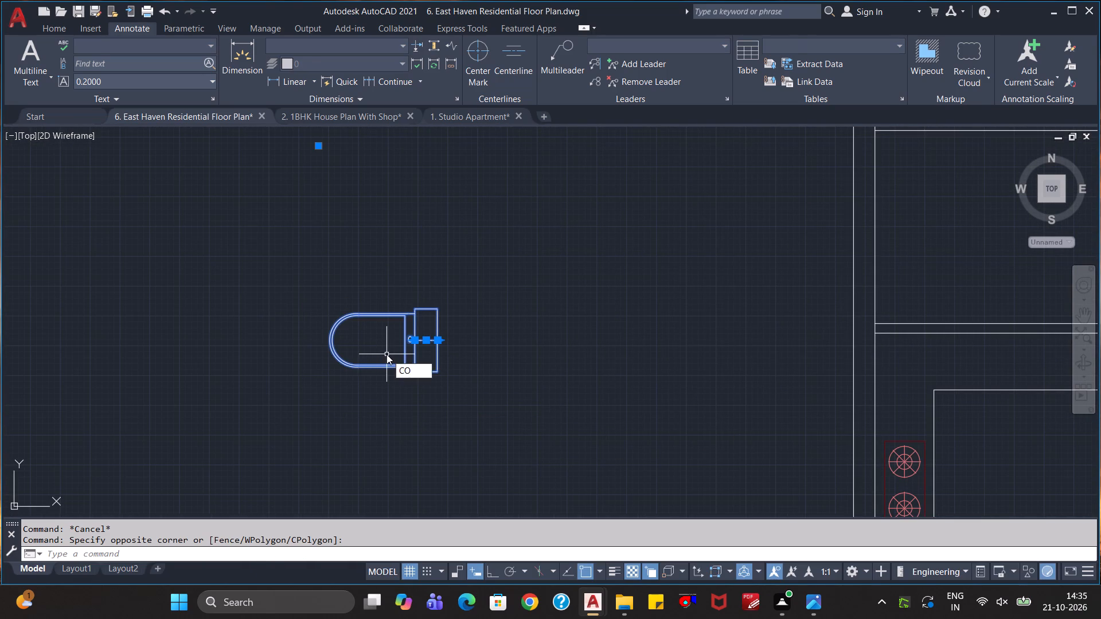
{"action": "key", "text": "Return"}
{"action": "left_click", "coordinate": [439, 371]}
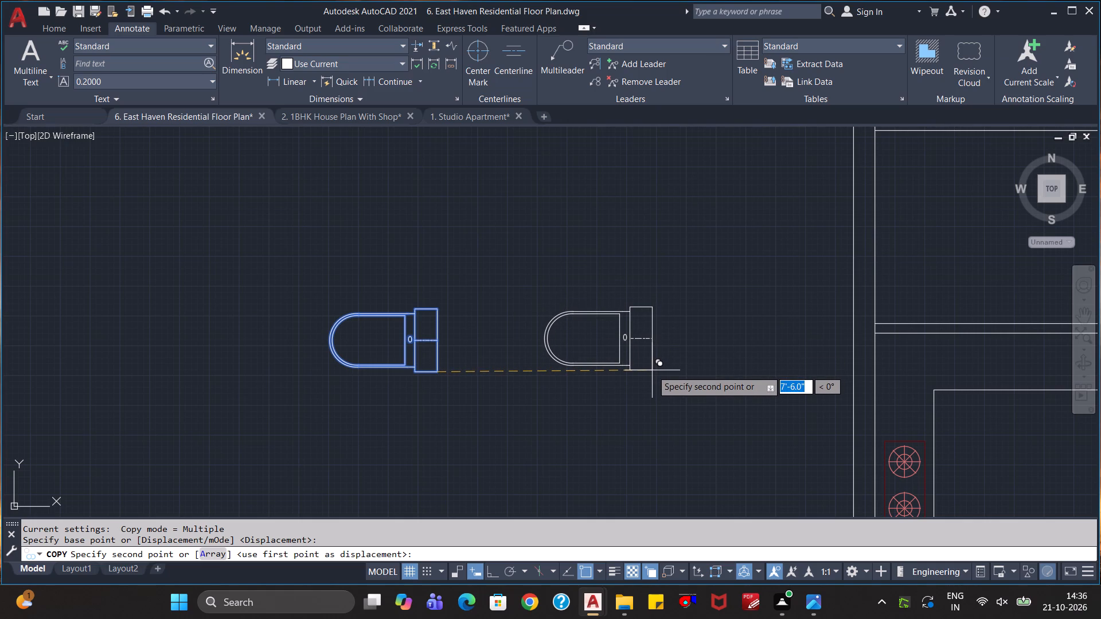
{"action": "key", "text": "F8"}
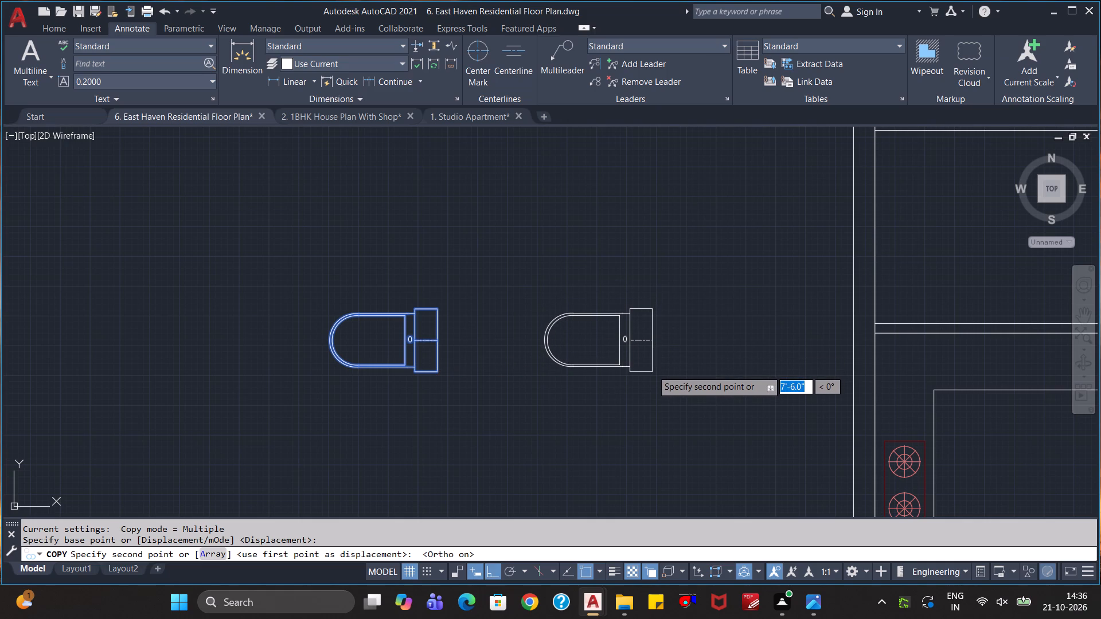
{"action": "left_click", "coordinate": [652, 370]}
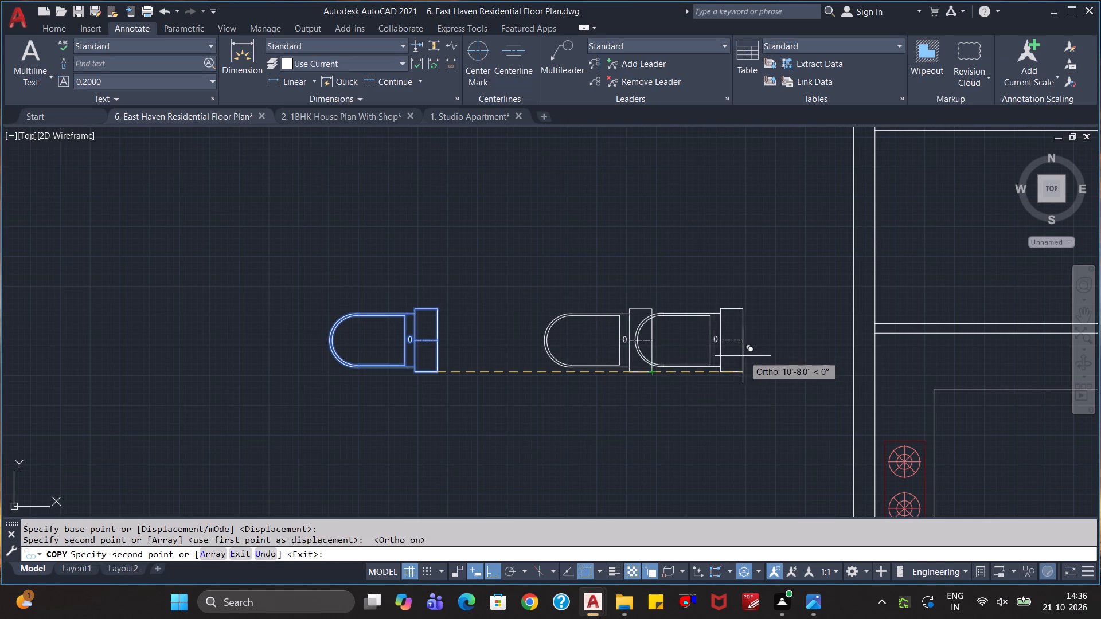
{"action": "key", "text": "Escape"}
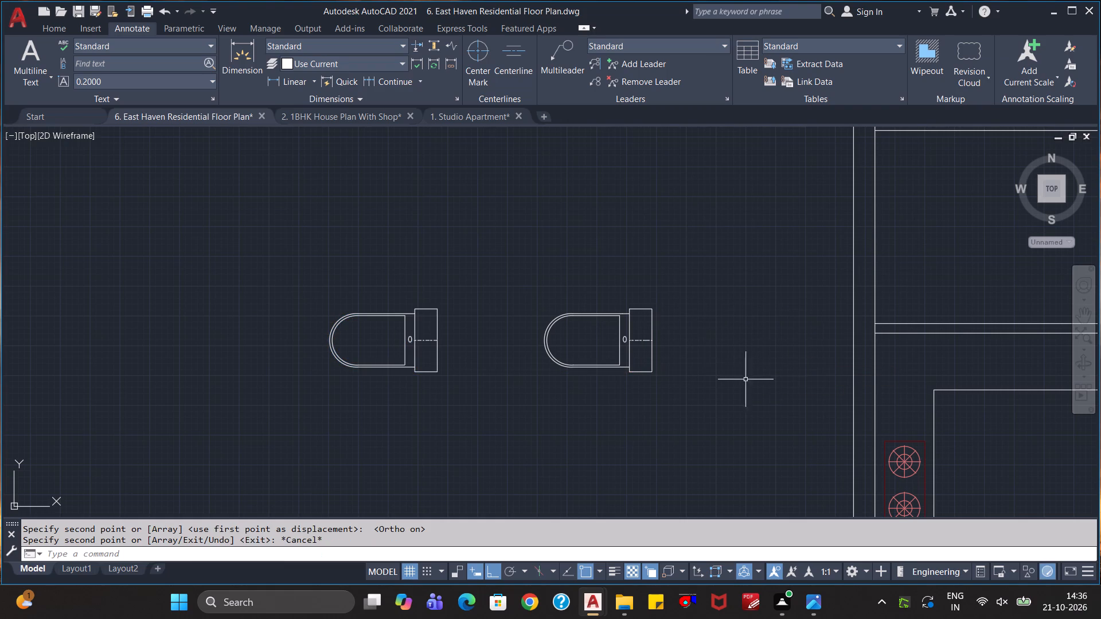
Rotate the new commode copy and its tank centerline by 180°.
{"action": "left_click", "coordinate": [704, 394]}
{"action": "left_click", "coordinate": [540, 293]}
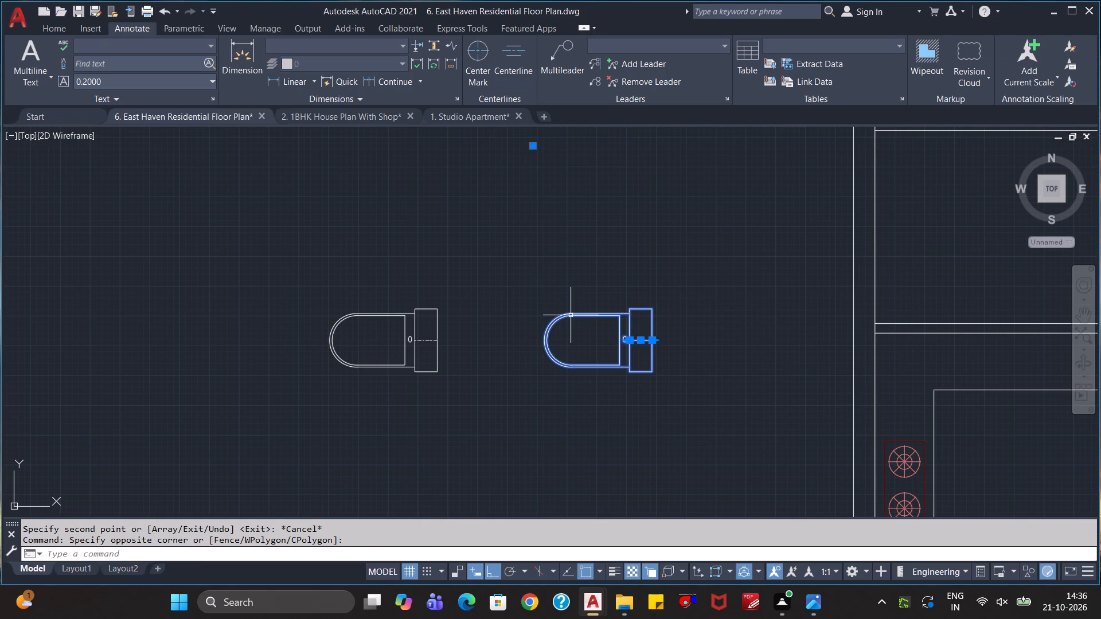
{"action": "type", "text": "ro"}
{"action": "key", "text": "Return"}
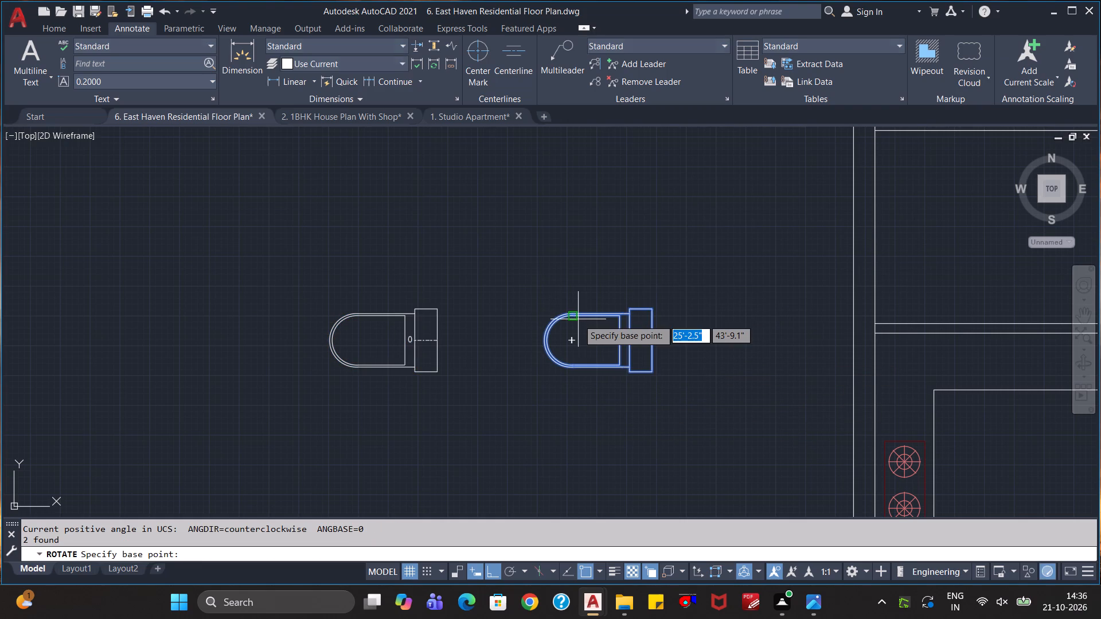
{"action": "type", "text": "180"}
{"action": "key", "text": "Return"}
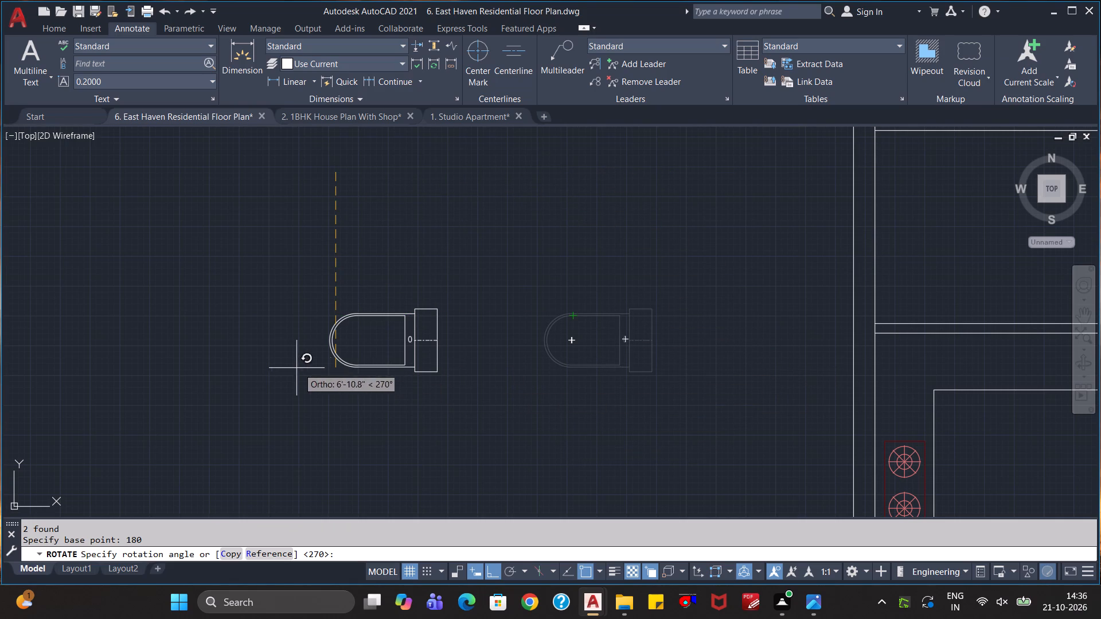
{"action": "middle_click_drag", "start_coordinate": [135, 334], "coordinate": [135, 334]}
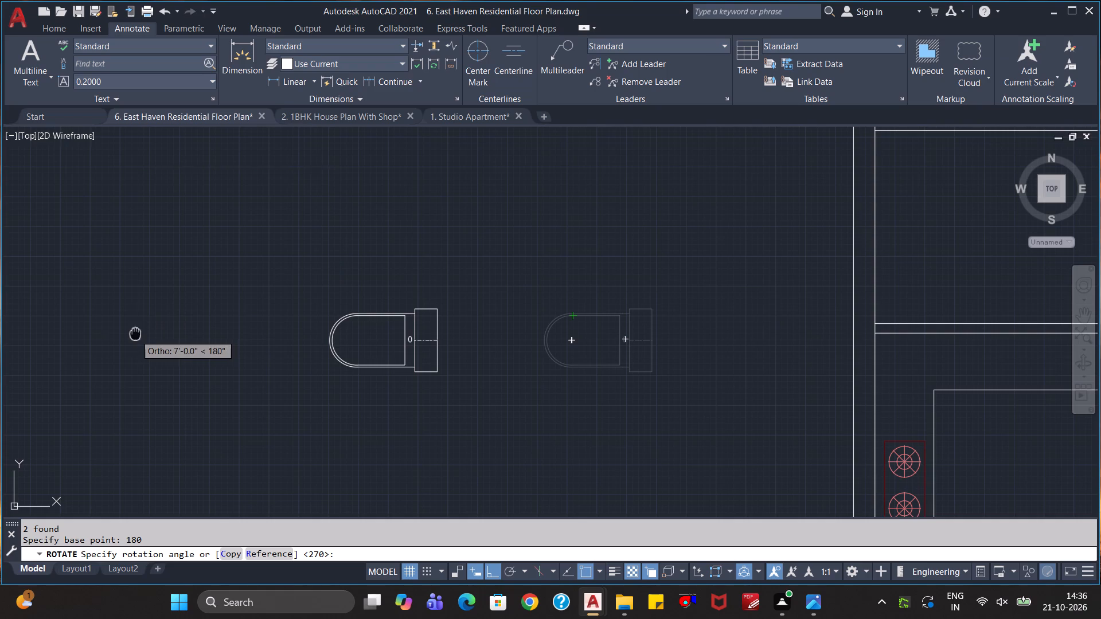
{"action": "middle_click_drag", "start_coordinate": [135, 334], "coordinate": [501, 324]}
{"action": "left_click", "coordinate": [481, 319]}
Copy the rotated commode and its tank centerline about 17' horizontally toward the left outer wall, with ortho mode on.
{"action": "scroll", "coordinate": [737, 395], "scroll_direction": "down", "scroll_amount": 1}
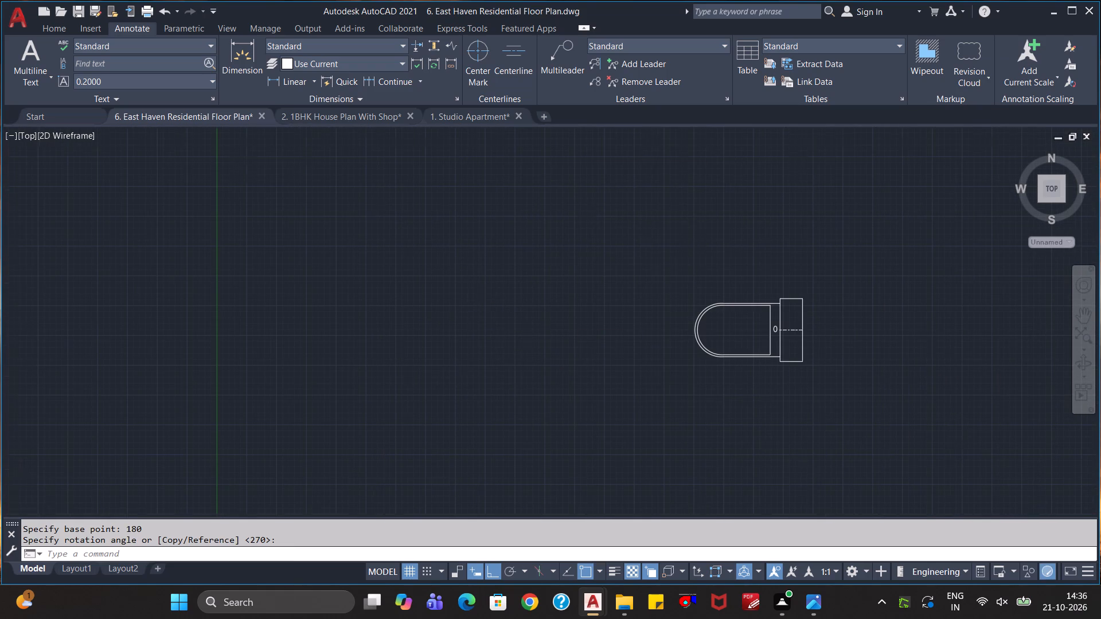
{"action": "scroll", "coordinate": [737, 395], "scroll_direction": "down", "scroll_amount": 1}
{"action": "left_click", "coordinate": [684, 269]}
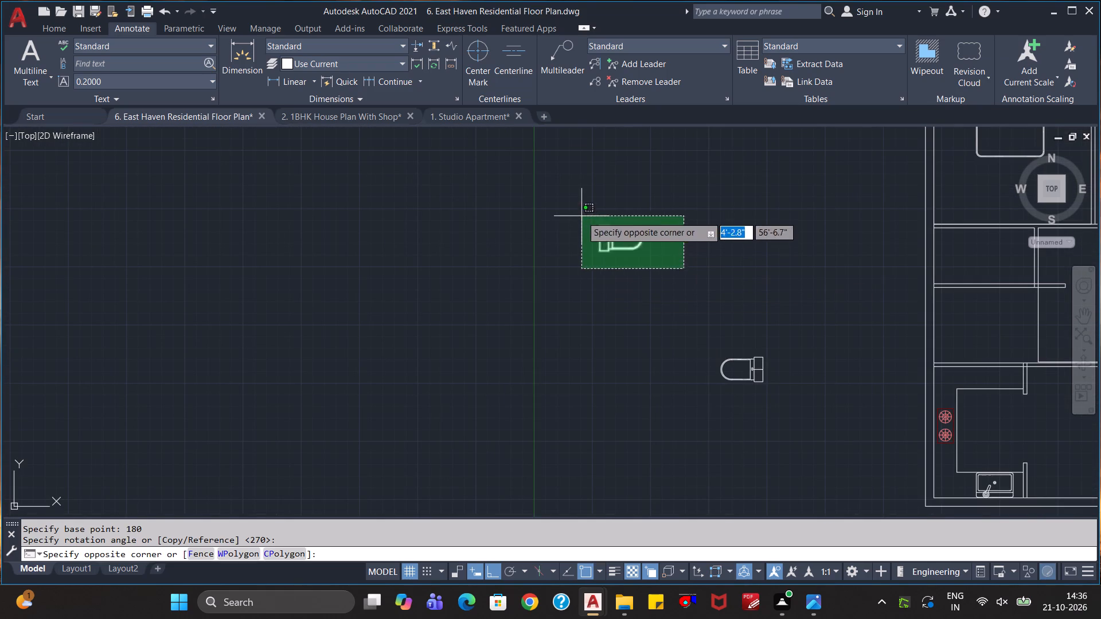
{"action": "left_click", "coordinate": [581, 215]}
{"action": "type", "text": "co"}
{"action": "key", "text": "Return"}
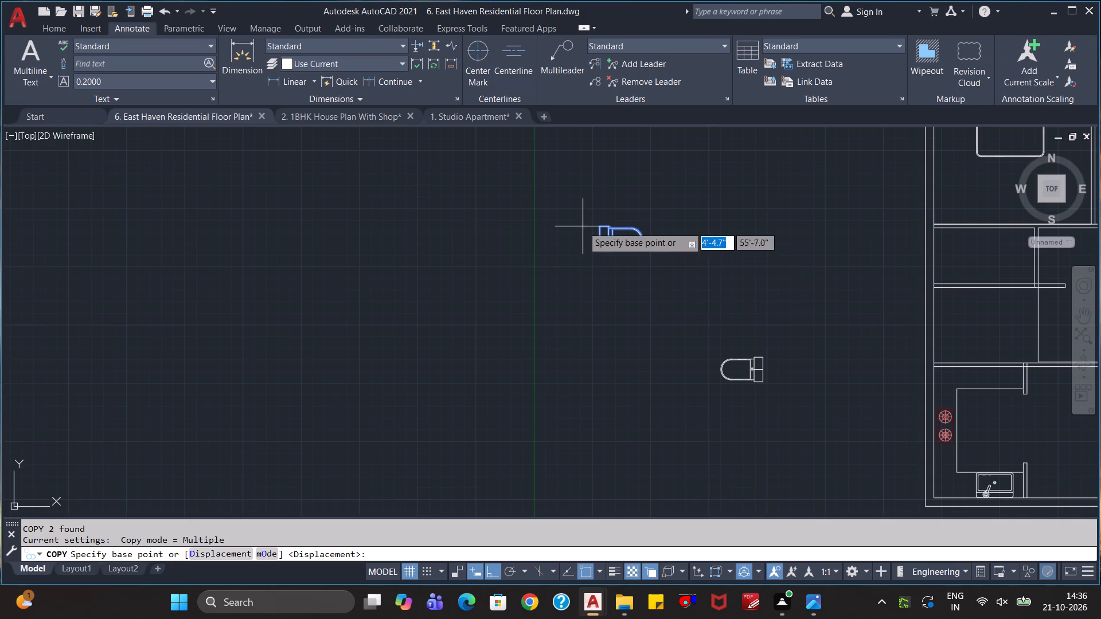
{"action": "left_click", "coordinate": [596, 238]}
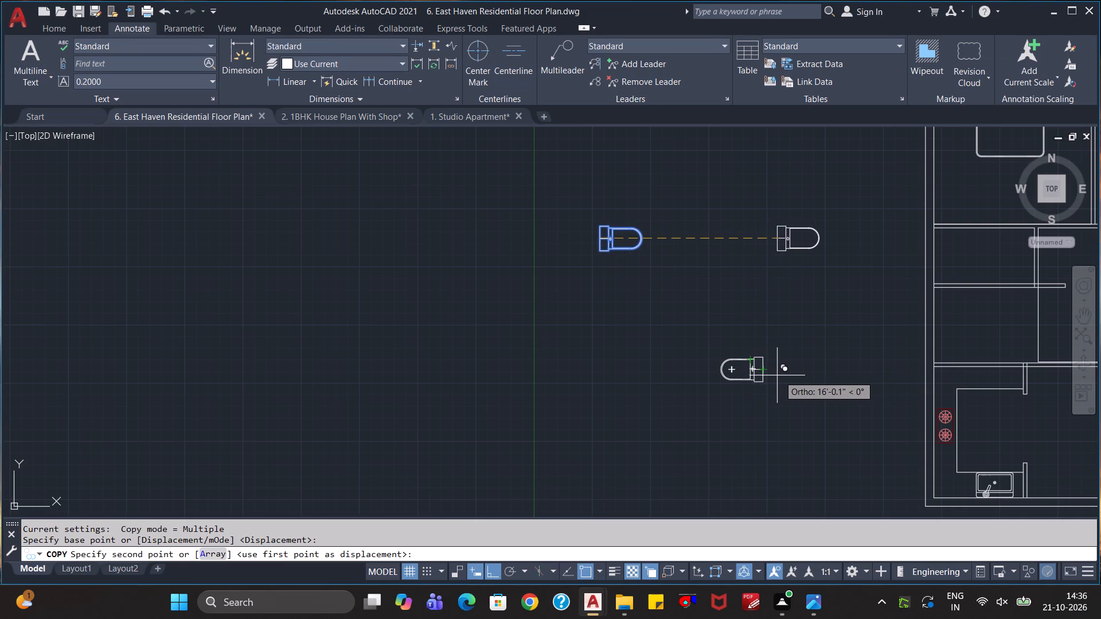
{"action": "scroll", "coordinate": [782, 372], "scroll_direction": "up", "scroll_amount": 3}
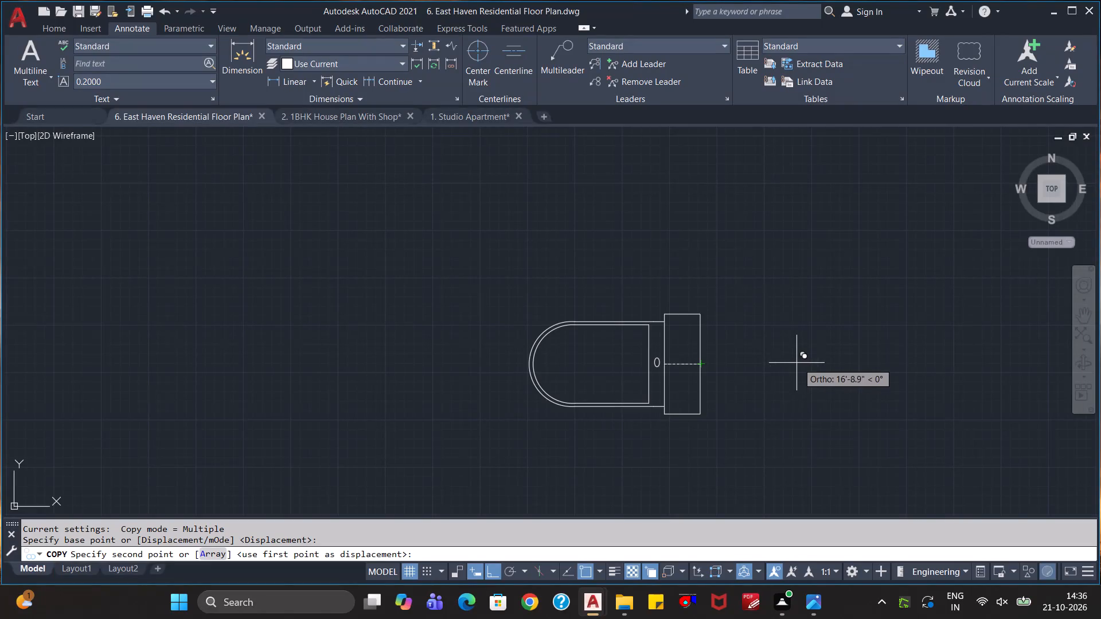
{"action": "left_click", "coordinate": [820, 366]}
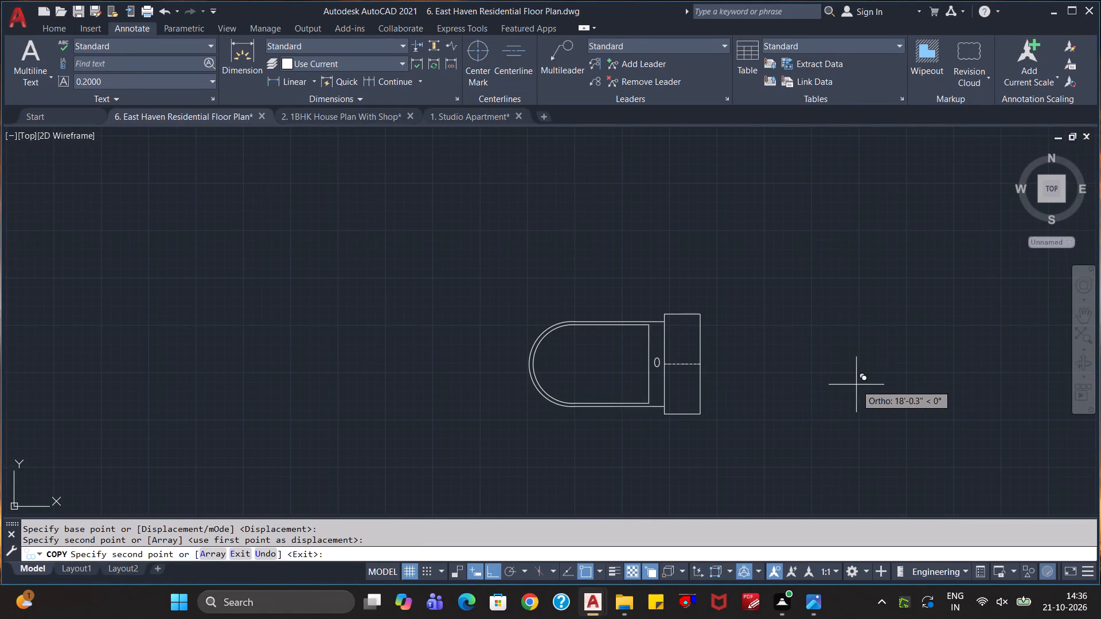
{"action": "scroll", "coordinate": [856, 385], "scroll_direction": "down", "scroll_amount": 2}
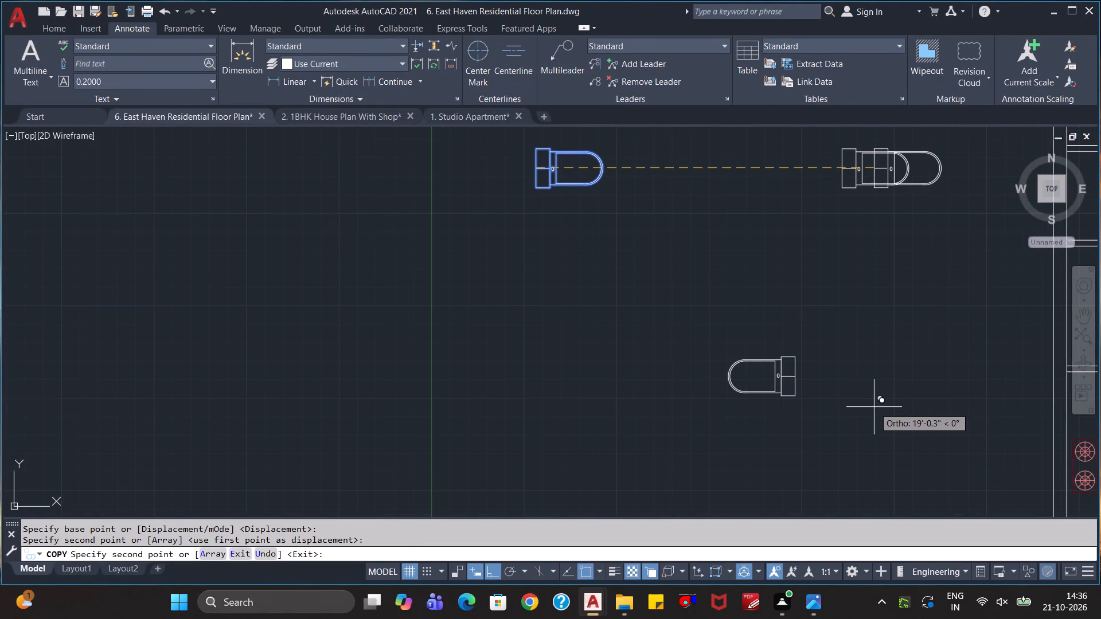
{"action": "key", "text": "Escape"}
Copy the new commode without its centerline about 11'-8.5" straight down, level with the oppositely facing commode outside the left wall.
{"action": "left_click", "coordinate": [949, 255]}
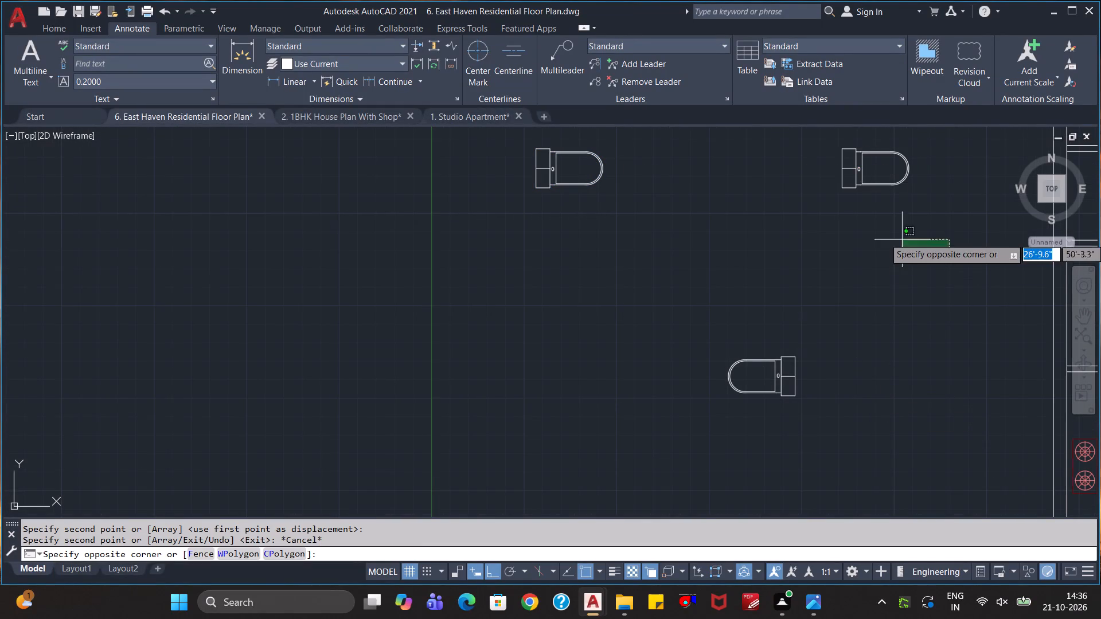
{"action": "left_click", "coordinate": [849, 170]}
{"action": "key", "text": "c"}
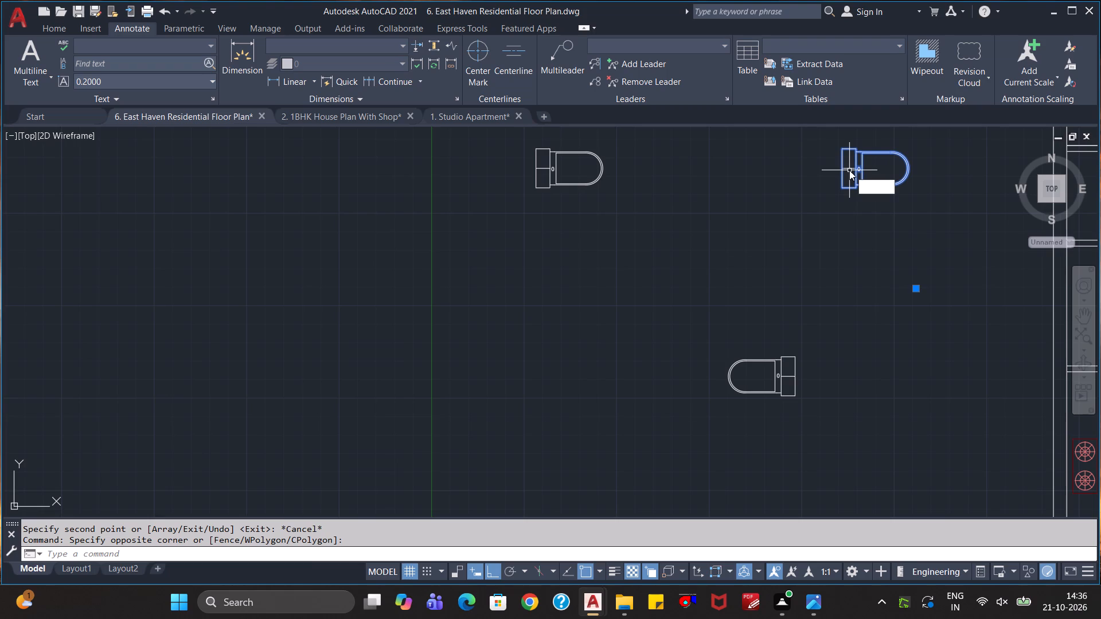
{"action": "key", "text": "o"}
{"action": "key", "text": "Return"}
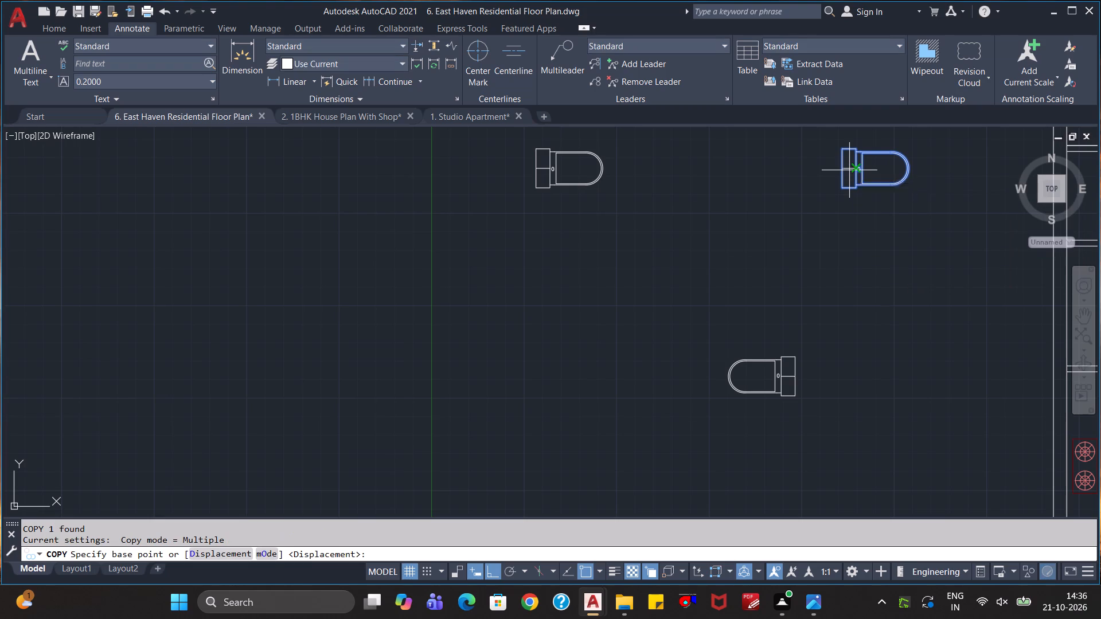
{"action": "left_click", "coordinate": [849, 170]}
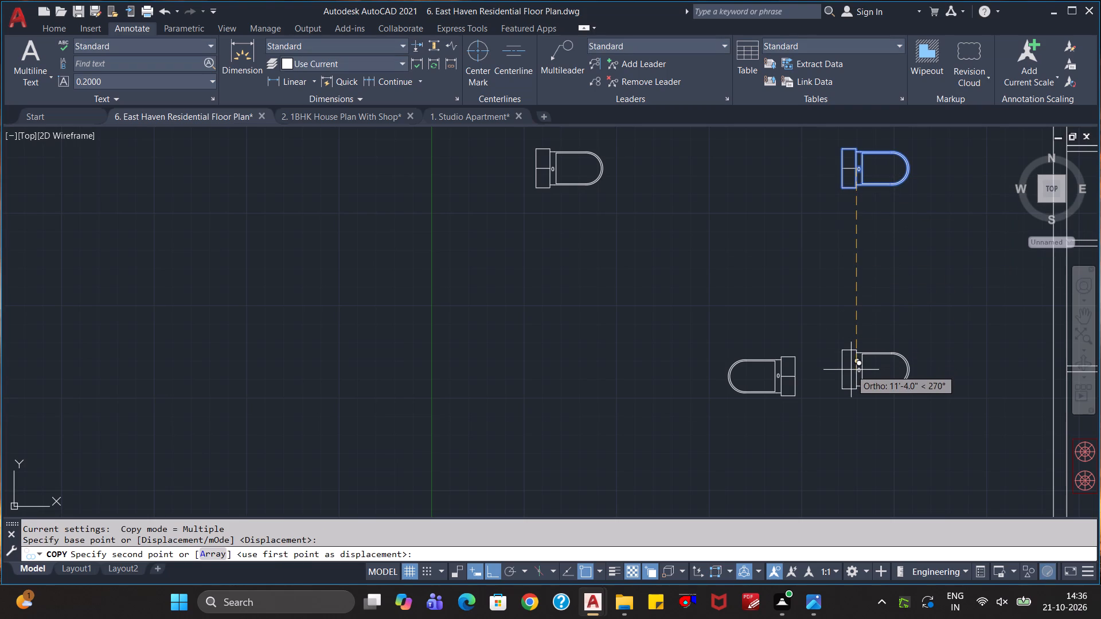
{"action": "scroll", "coordinate": [851, 370], "scroll_direction": "up", "scroll_amount": 2}
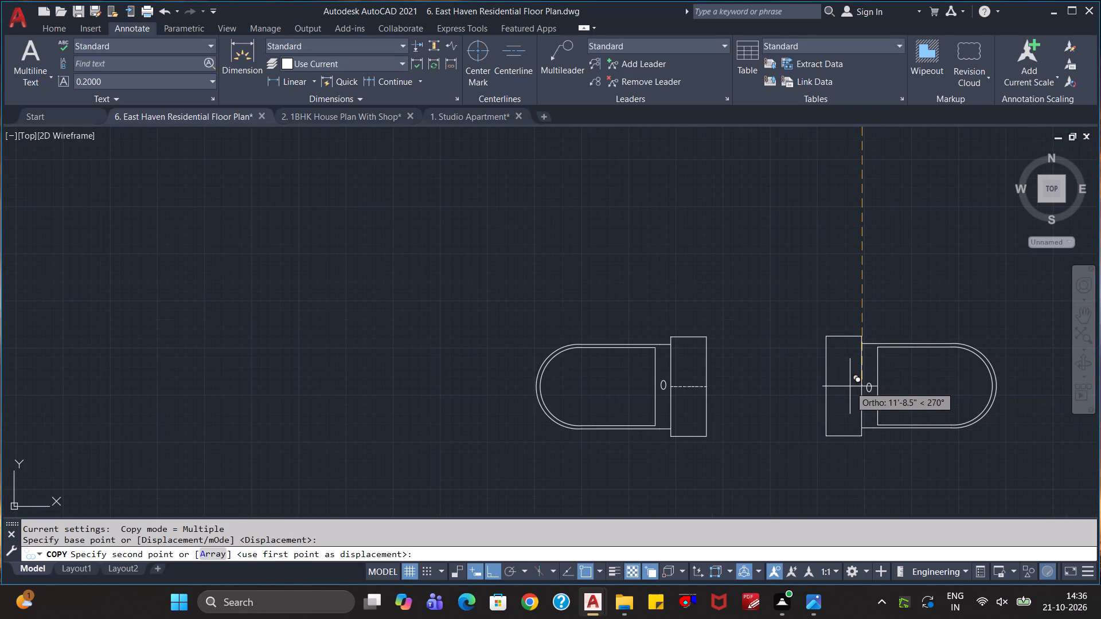
{"action": "left_click", "coordinate": [850, 386]}
{"action": "key", "text": "Escape"}
{"action": "key", "text": "Escape"}
Delete the two upper commodes together with their tank centerlines.
{"action": "scroll", "coordinate": [948, 449], "scroll_direction": "down", "scroll_amount": 1}
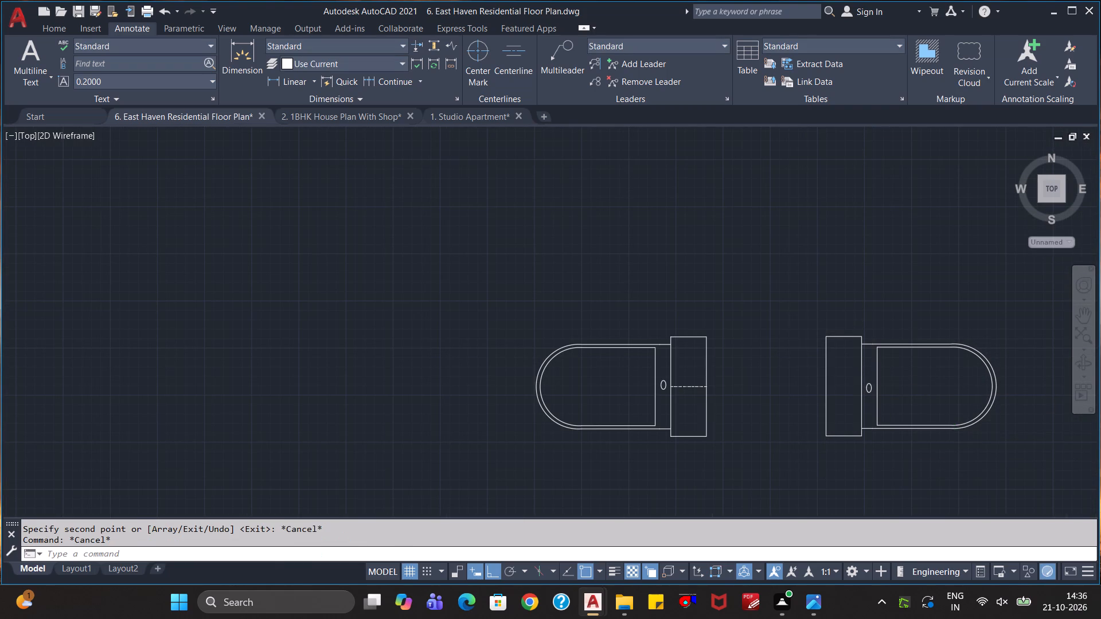
{"action": "scroll", "coordinate": [956, 452], "scroll_direction": "down", "scroll_amount": 1}
{"action": "left_click", "coordinate": [979, 283]}
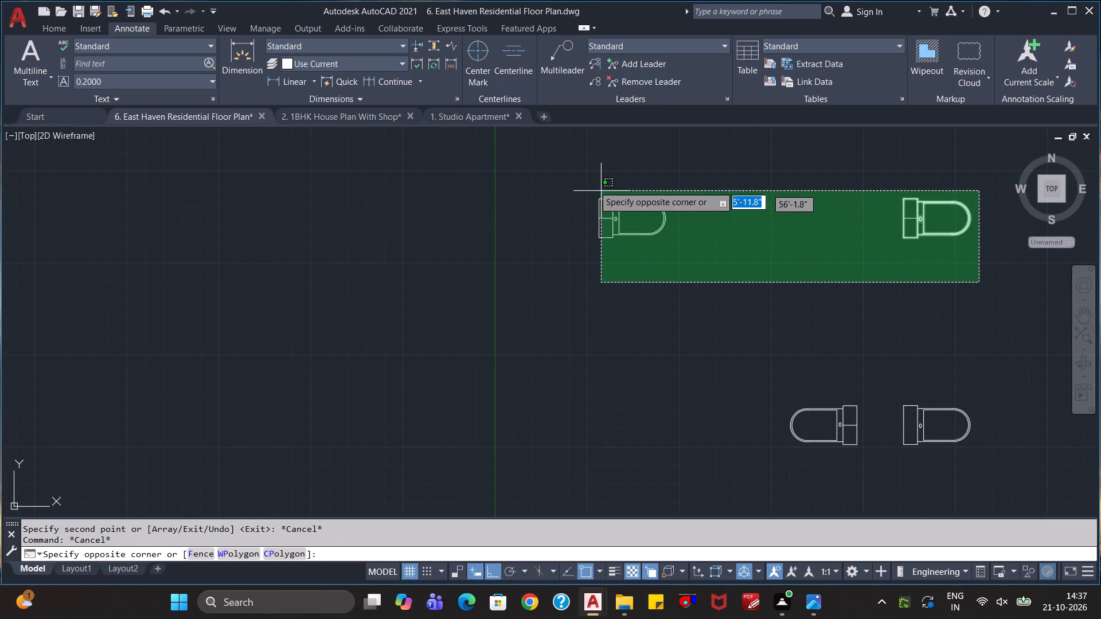
{"action": "left_click", "coordinate": [550, 178]}
{"action": "key", "text": "Delete"}
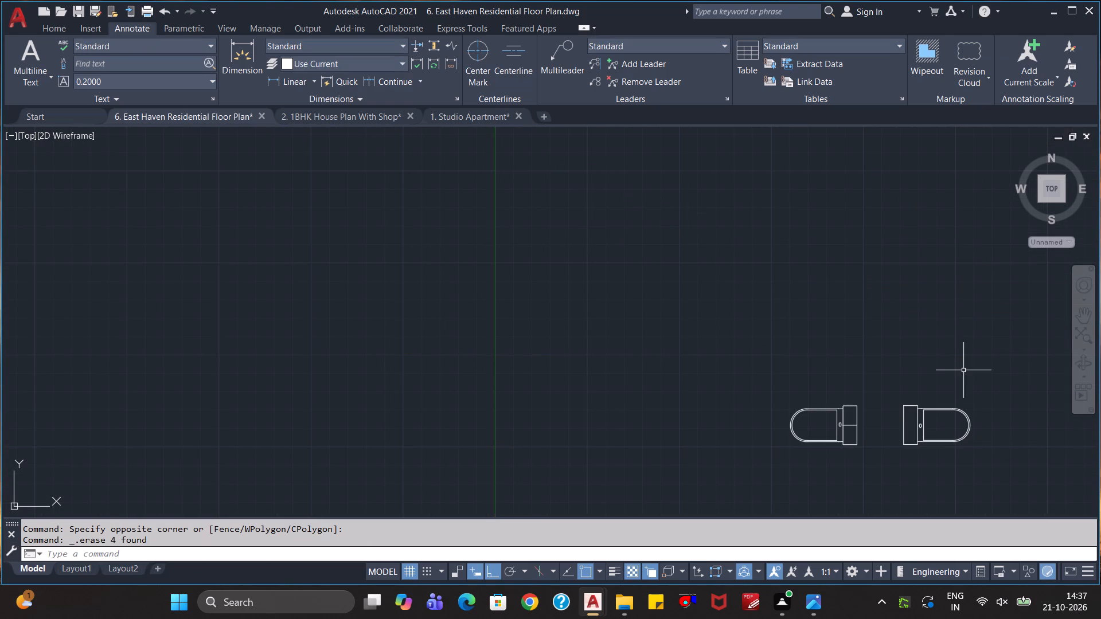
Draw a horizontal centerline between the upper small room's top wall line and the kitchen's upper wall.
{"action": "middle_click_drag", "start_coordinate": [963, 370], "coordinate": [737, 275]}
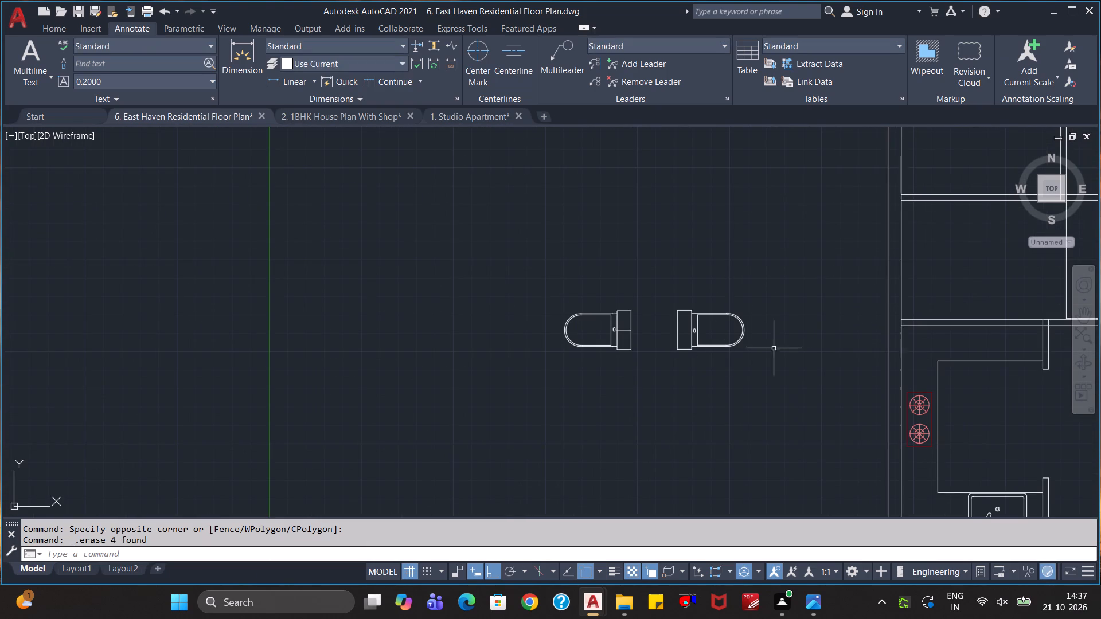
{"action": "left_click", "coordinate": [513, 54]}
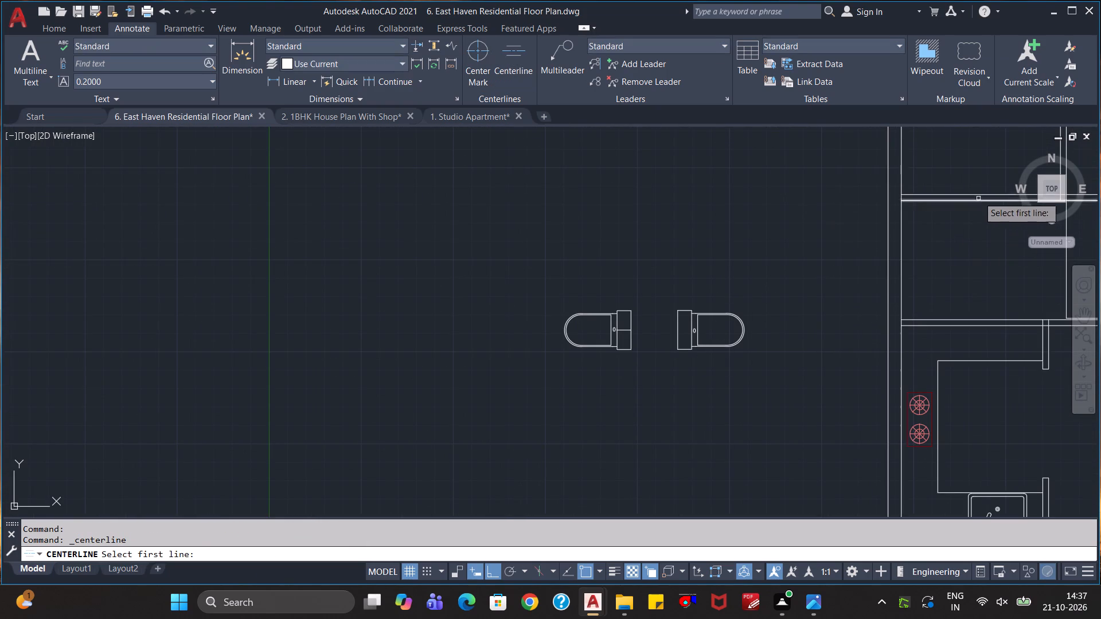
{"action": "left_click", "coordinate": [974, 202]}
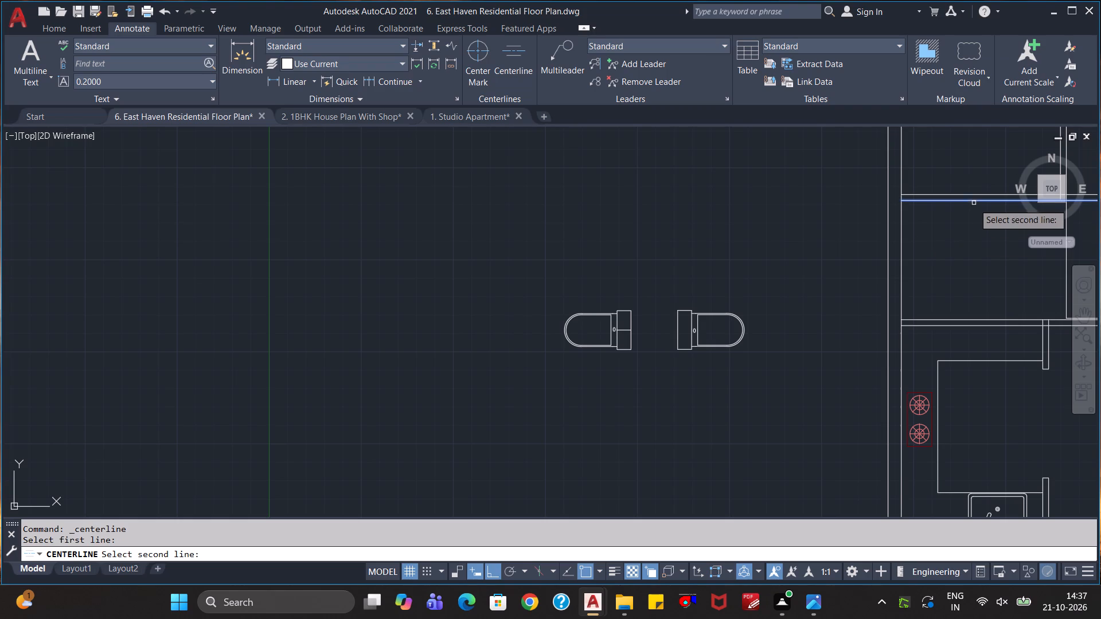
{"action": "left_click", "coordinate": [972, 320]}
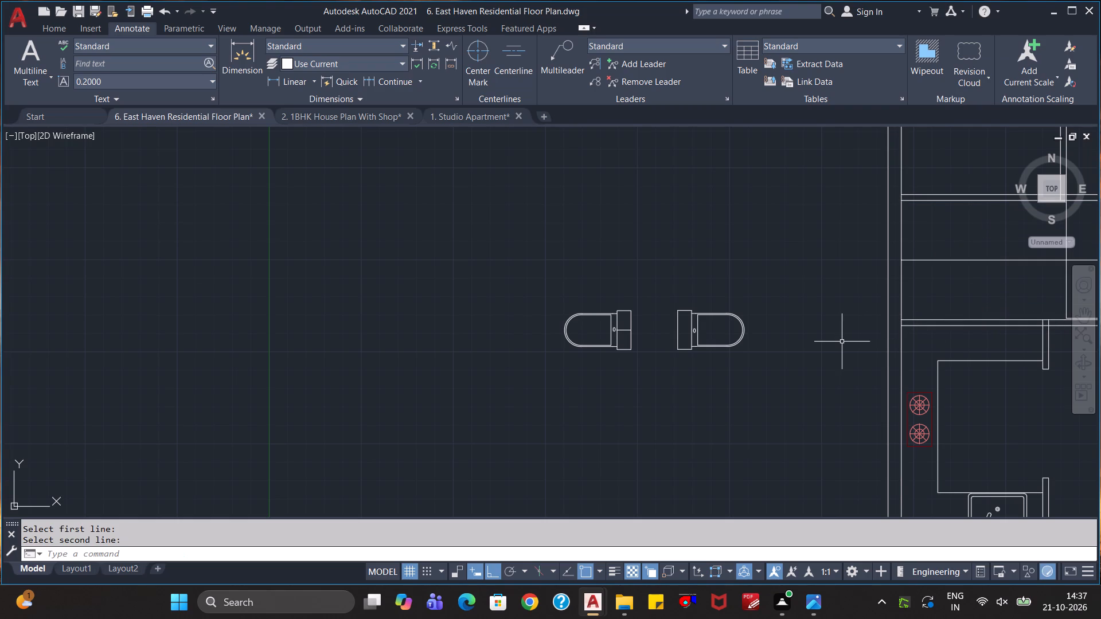
Draw a horizontal centerline through the copied commode's tank, midway between its upper and lower edges.
{"action": "middle_click_drag", "start_coordinate": [840, 342], "coordinate": [582, 324]}
{"action": "scroll", "coordinate": [421, 311], "scroll_direction": "up", "scroll_amount": 3}
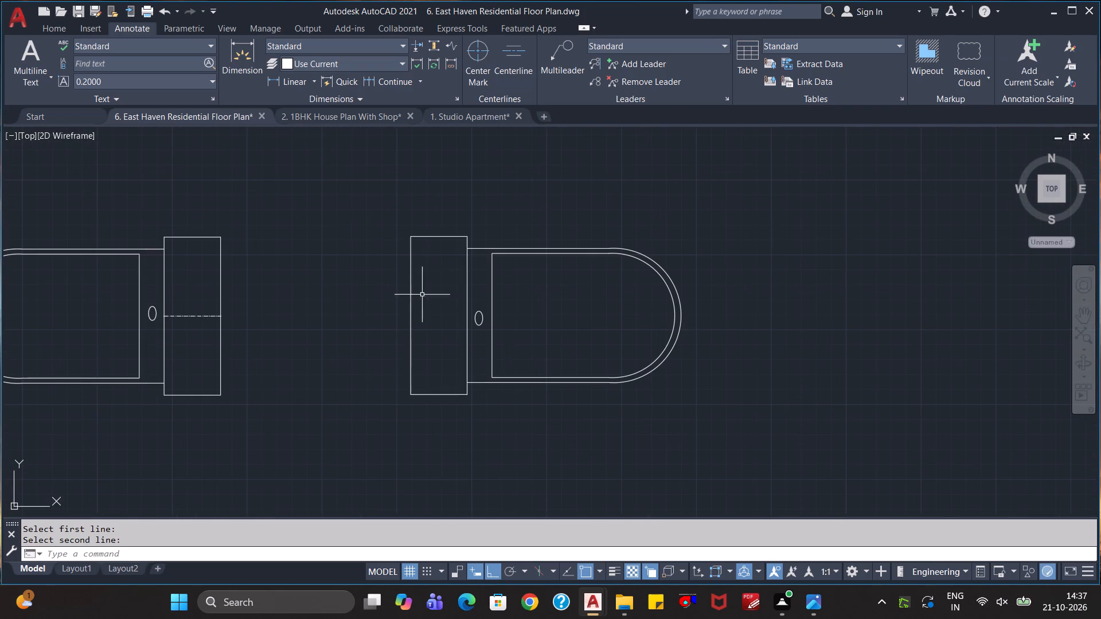
{"action": "left_click", "coordinate": [504, 46]}
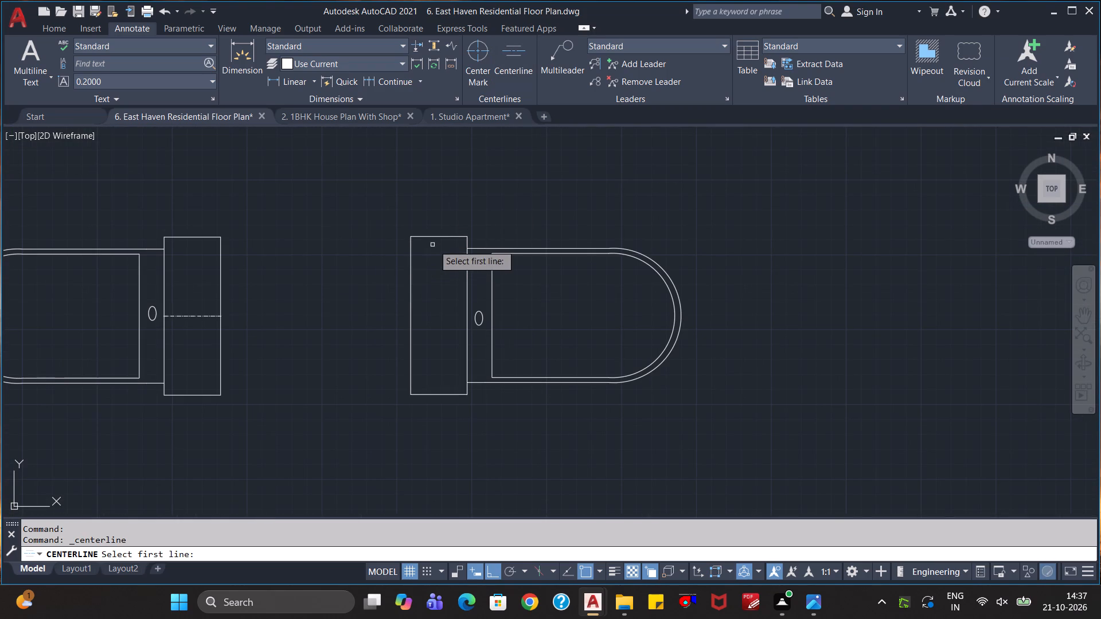
{"action": "left_click", "coordinate": [442, 236]}
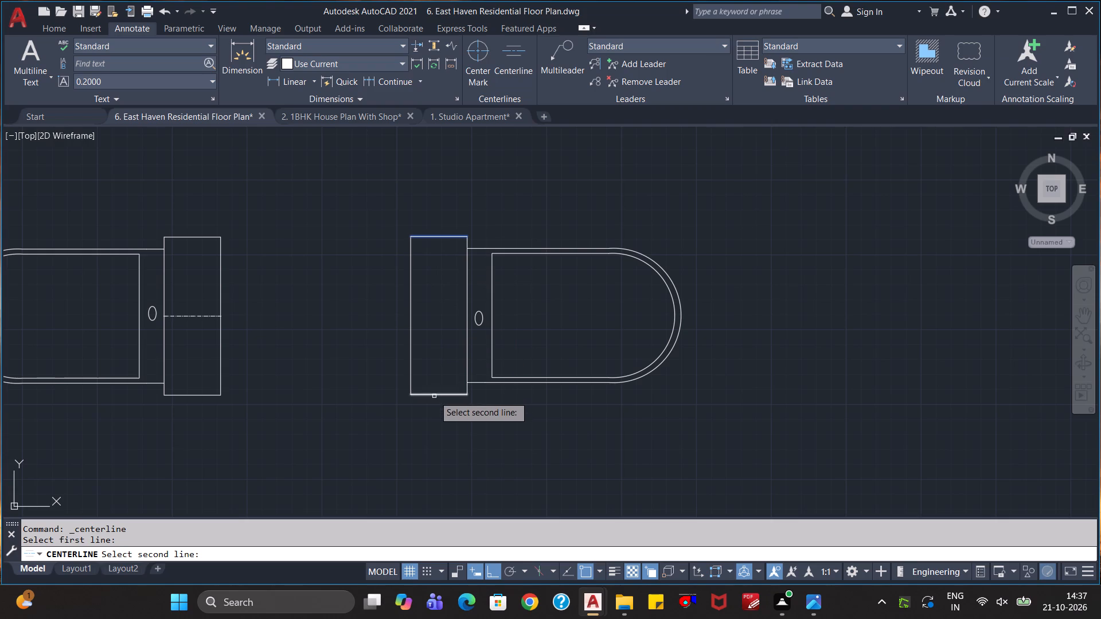
{"action": "left_click", "coordinate": [434, 396]}
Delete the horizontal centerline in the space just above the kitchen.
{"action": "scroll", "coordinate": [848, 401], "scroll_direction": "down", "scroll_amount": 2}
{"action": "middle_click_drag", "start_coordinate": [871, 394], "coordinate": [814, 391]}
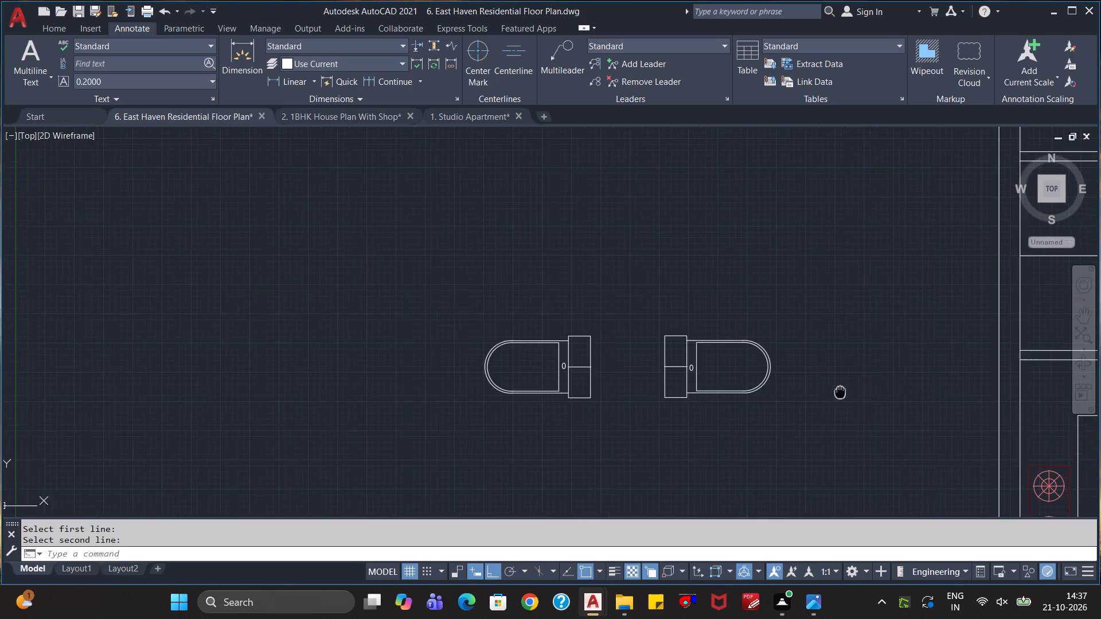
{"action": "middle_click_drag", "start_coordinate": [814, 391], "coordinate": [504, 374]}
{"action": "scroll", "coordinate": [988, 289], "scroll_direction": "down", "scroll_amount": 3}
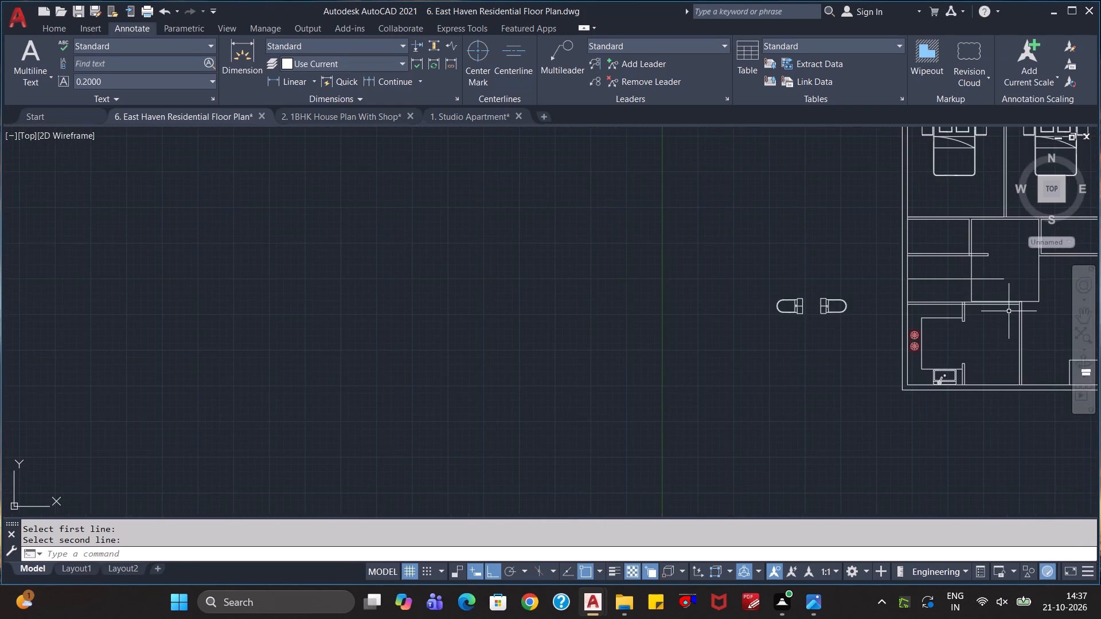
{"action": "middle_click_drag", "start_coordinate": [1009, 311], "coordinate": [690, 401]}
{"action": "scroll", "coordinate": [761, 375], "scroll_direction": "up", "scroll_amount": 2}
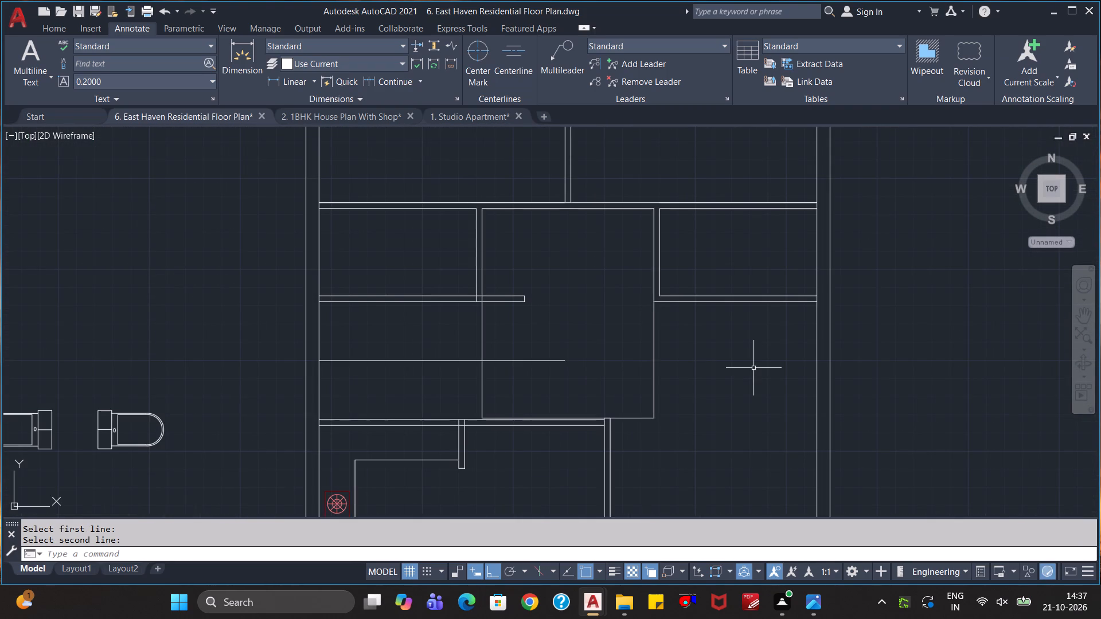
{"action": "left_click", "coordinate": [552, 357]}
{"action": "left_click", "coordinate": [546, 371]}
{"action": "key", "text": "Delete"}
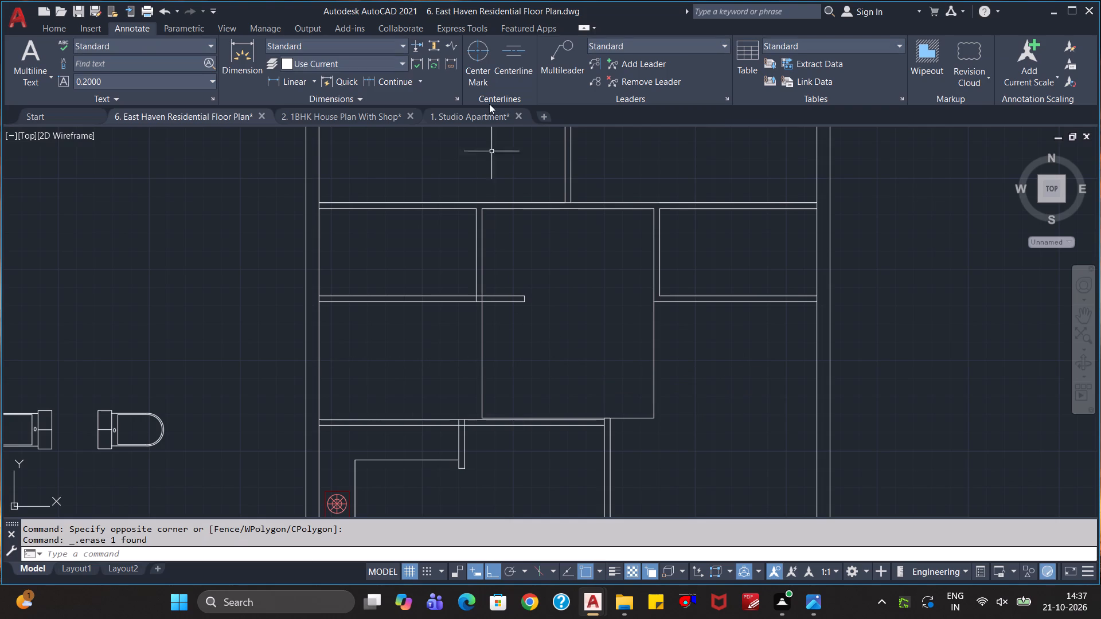
Draw a horizontal centerline midway between the upper and lower walls of the small room below the left bedroom.
{"action": "left_click", "coordinate": [509, 57]}
{"action": "left_click", "coordinate": [421, 209]}
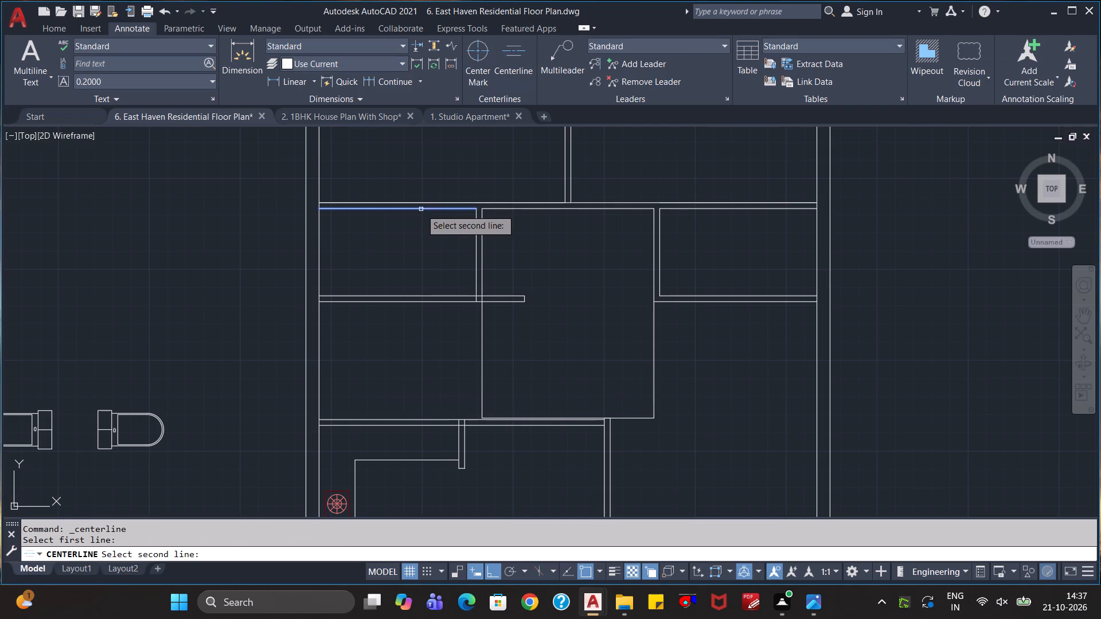
{"action": "left_click", "coordinate": [405, 296]}
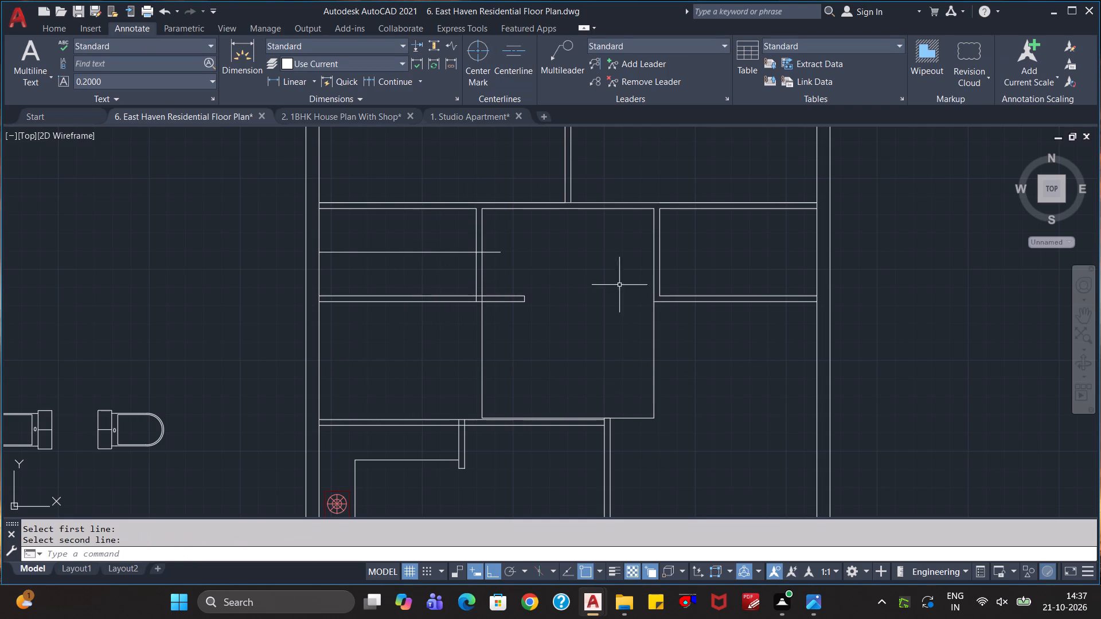
Draw a horizontal centerline midway between the upper and lower walls of the small room below the right bedroom.
{"action": "left_click", "coordinate": [526, 55]}
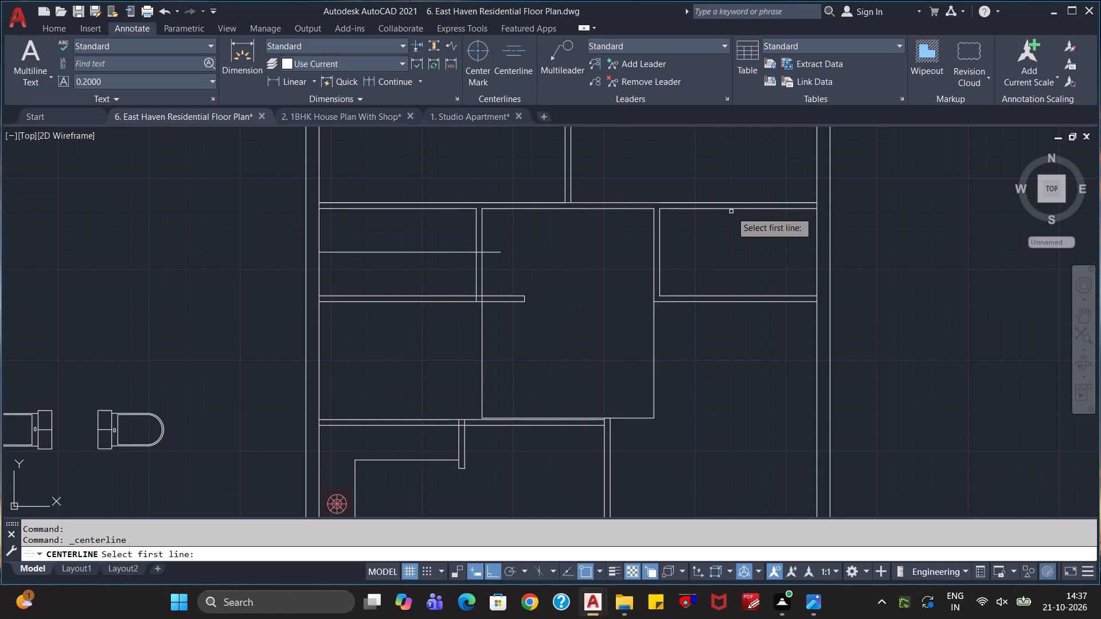
{"action": "left_click", "coordinate": [737, 208]}
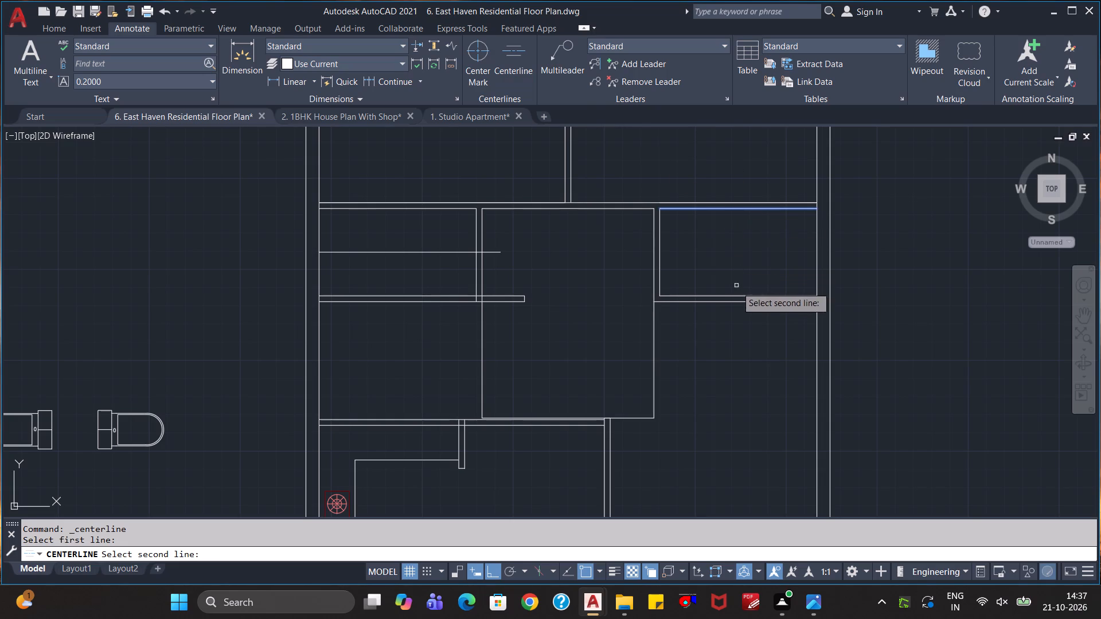
{"action": "left_click", "coordinate": [733, 297]}
{"action": "key", "text": "Escape"}
{"action": "key", "text": "Escape"}
{"action": "key", "text": "Escape"}
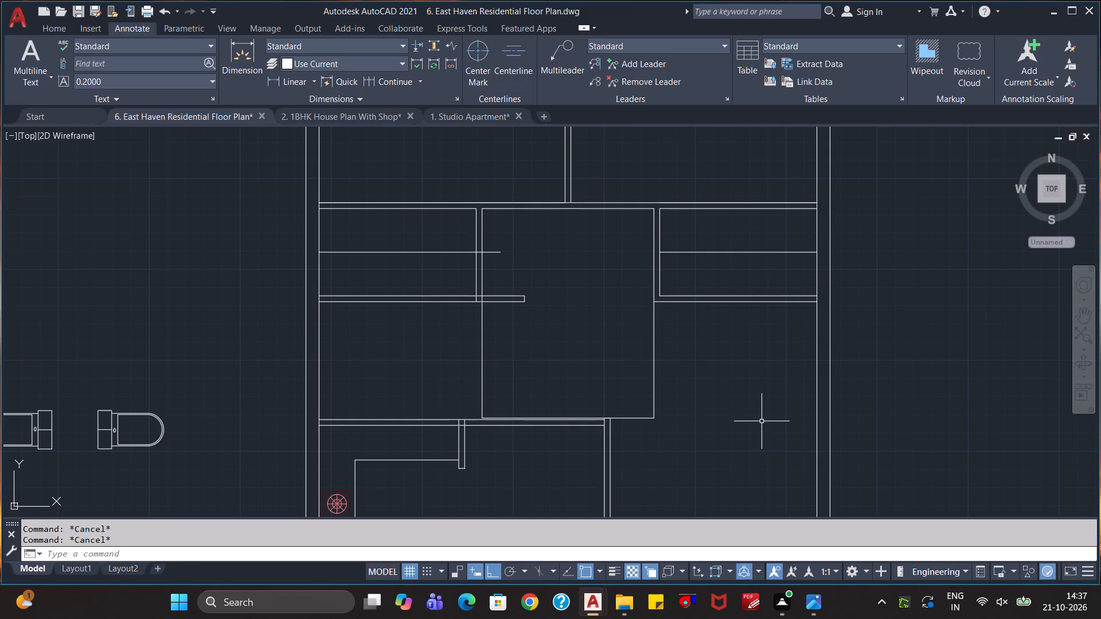
{"action": "key", "text": "Escape"}
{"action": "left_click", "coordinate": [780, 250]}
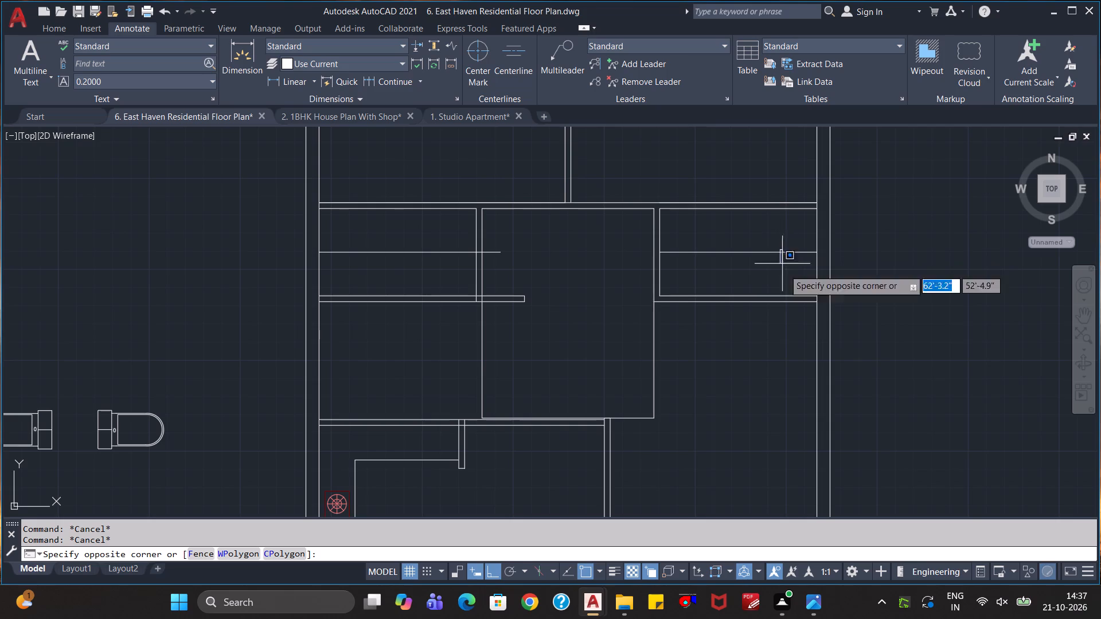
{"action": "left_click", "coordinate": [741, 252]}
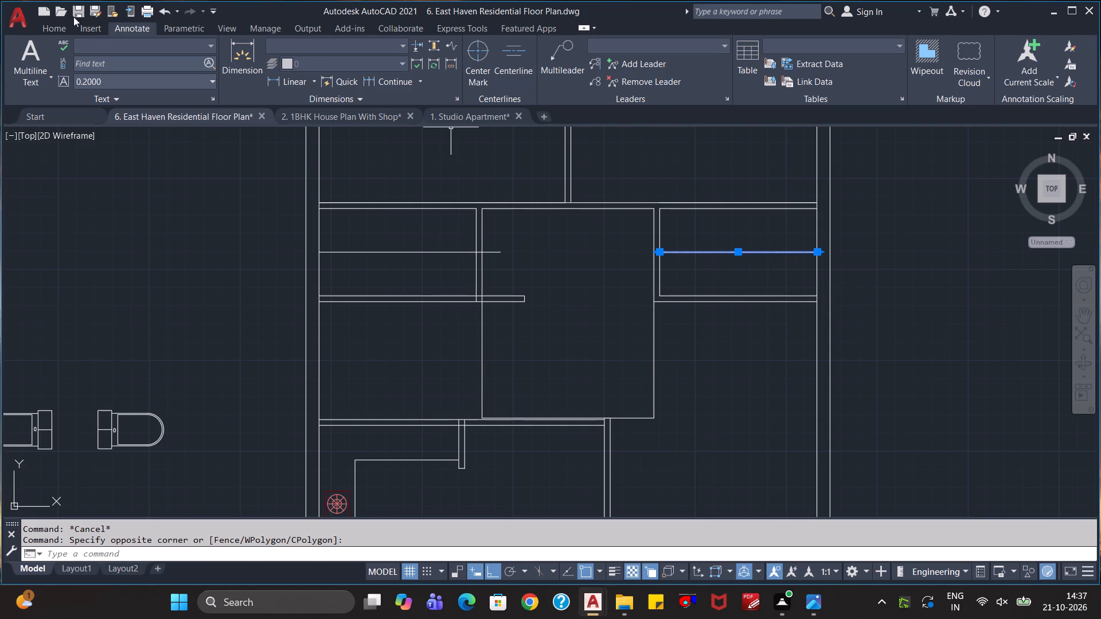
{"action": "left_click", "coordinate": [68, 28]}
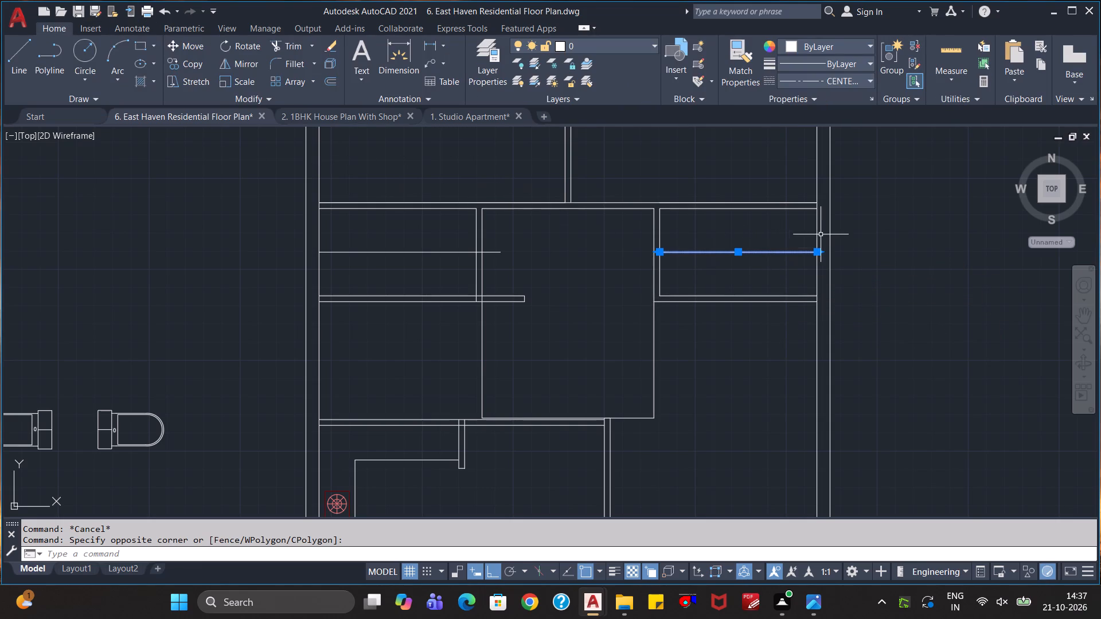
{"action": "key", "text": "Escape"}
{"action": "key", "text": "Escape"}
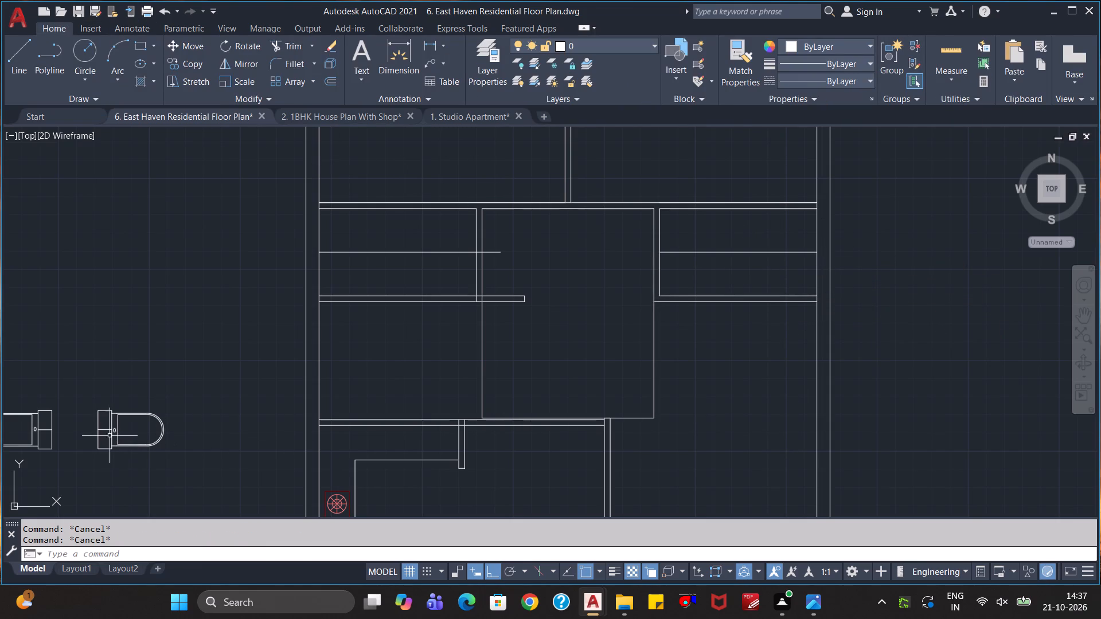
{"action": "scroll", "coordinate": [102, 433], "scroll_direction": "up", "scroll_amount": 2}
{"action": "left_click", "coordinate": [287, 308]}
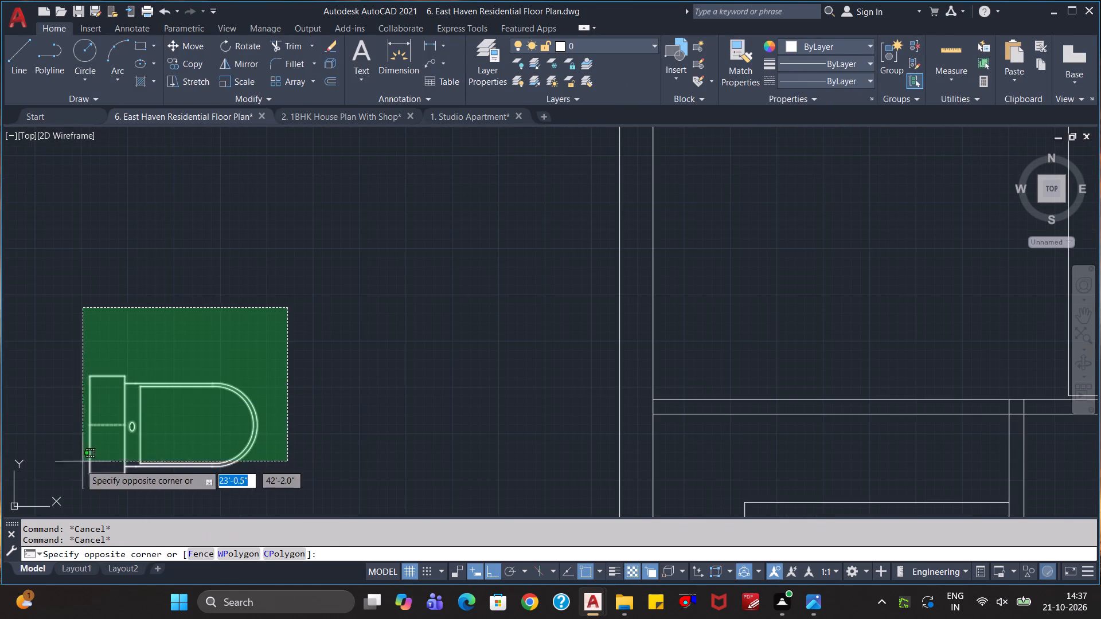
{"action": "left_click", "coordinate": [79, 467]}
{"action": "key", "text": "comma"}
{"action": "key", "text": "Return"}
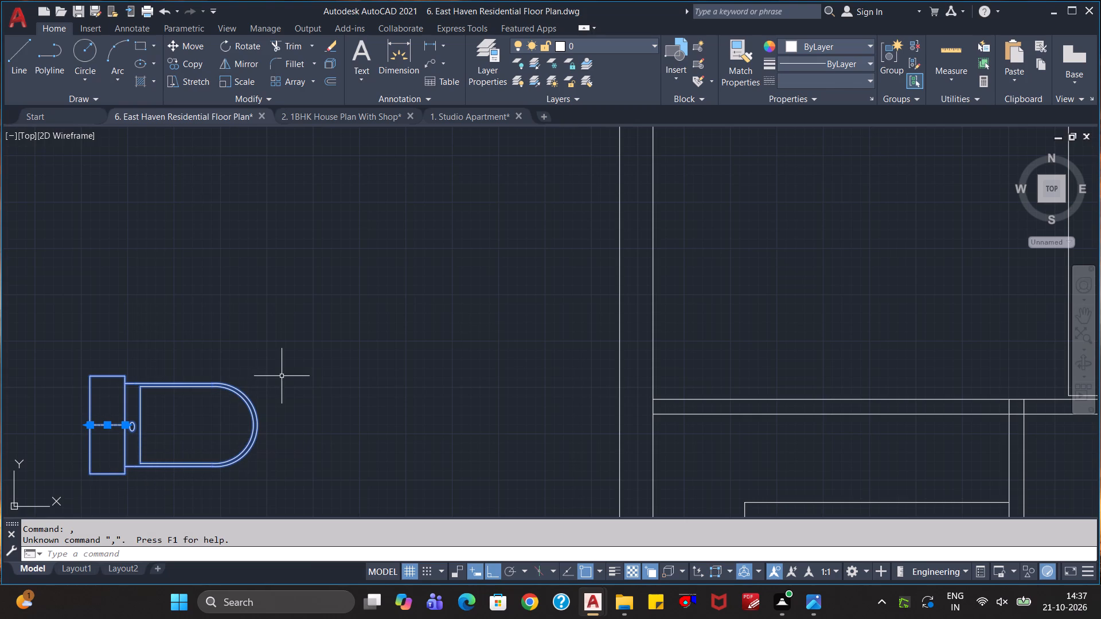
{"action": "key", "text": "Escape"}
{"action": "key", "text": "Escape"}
Move the right-facing commode from its tank's outer-edge midpoint to the outer-wall end of the centerline in the small room below the left bedroom.
{"action": "left_click_drag", "start_coordinate": [310, 320], "coordinate": [296, 331]}
{"action": "left_click", "coordinate": [74, 472]}
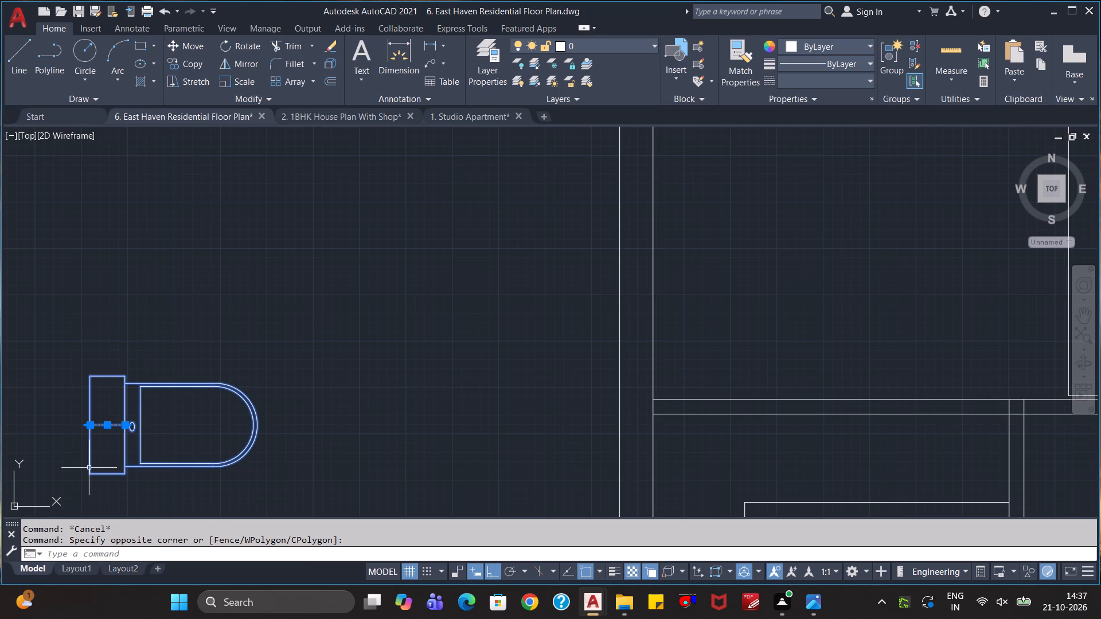
{"action": "key", "text": "m"}
{"action": "key", "text": "Return"}
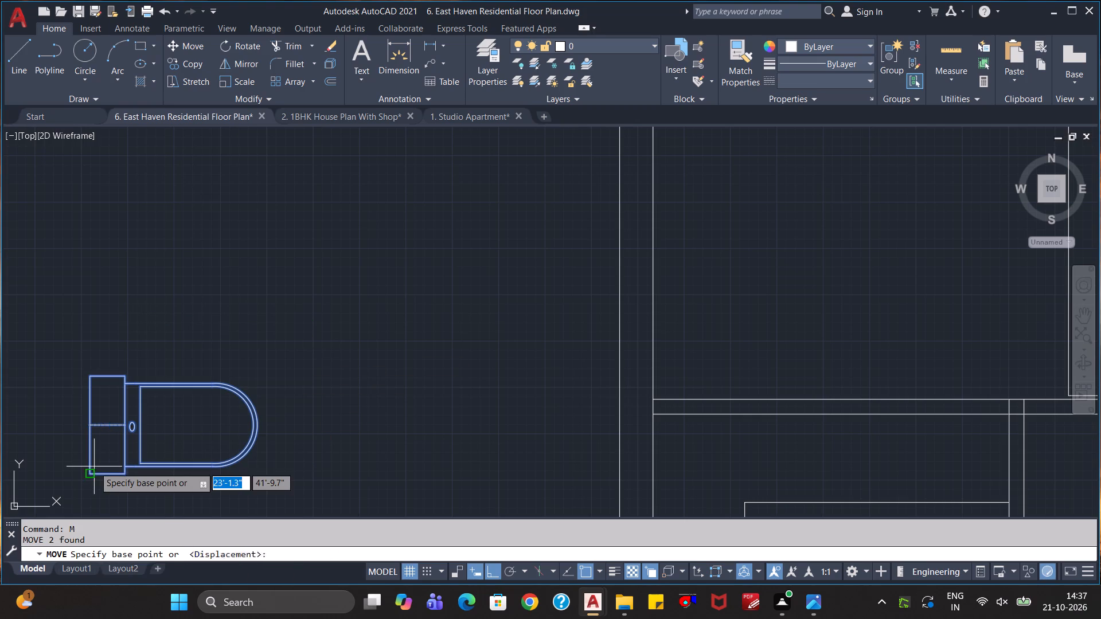
{"action": "left_click", "coordinate": [90, 429]}
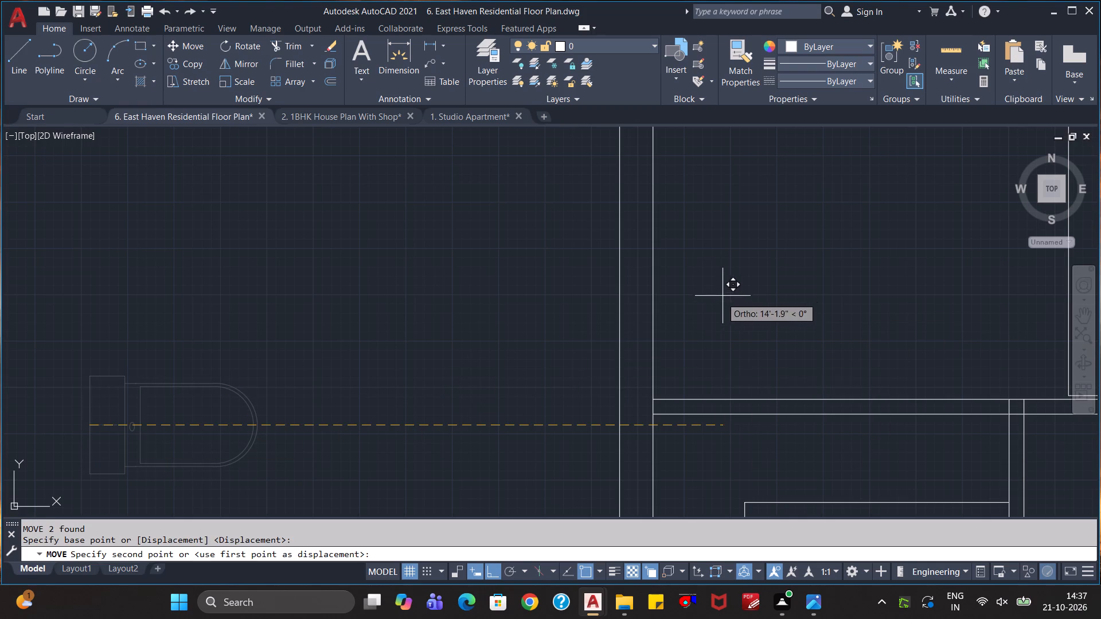
{"action": "middle_click_drag", "start_coordinate": [733, 285], "coordinate": [688, 438]}
{"action": "scroll", "coordinate": [664, 382], "scroll_direction": "down", "scroll_amount": 2}
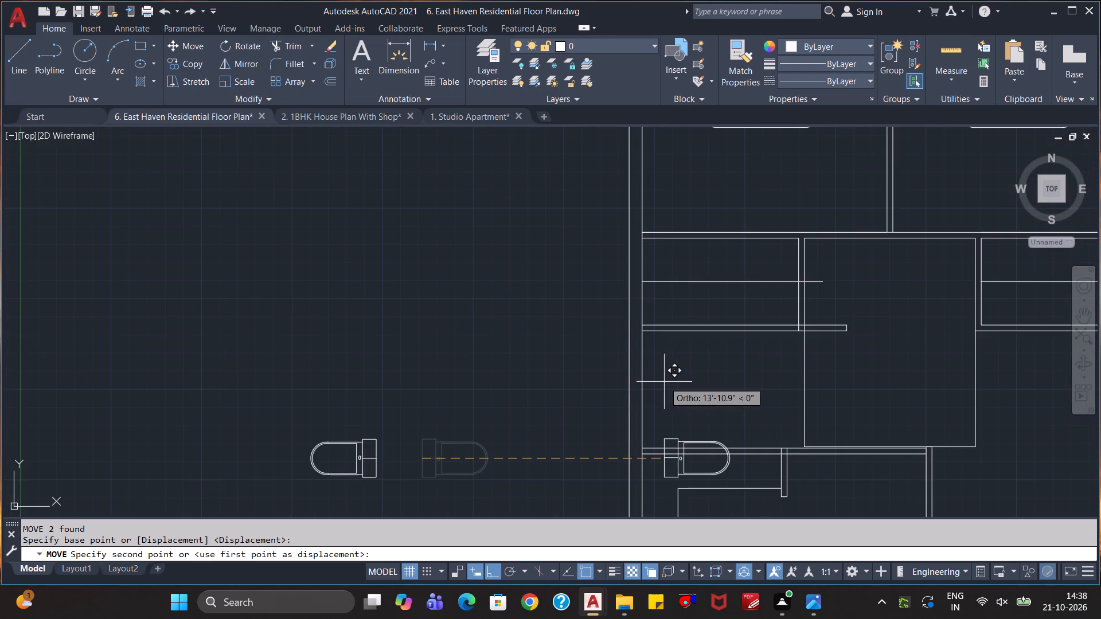
{"action": "left_click", "coordinate": [642, 284]}
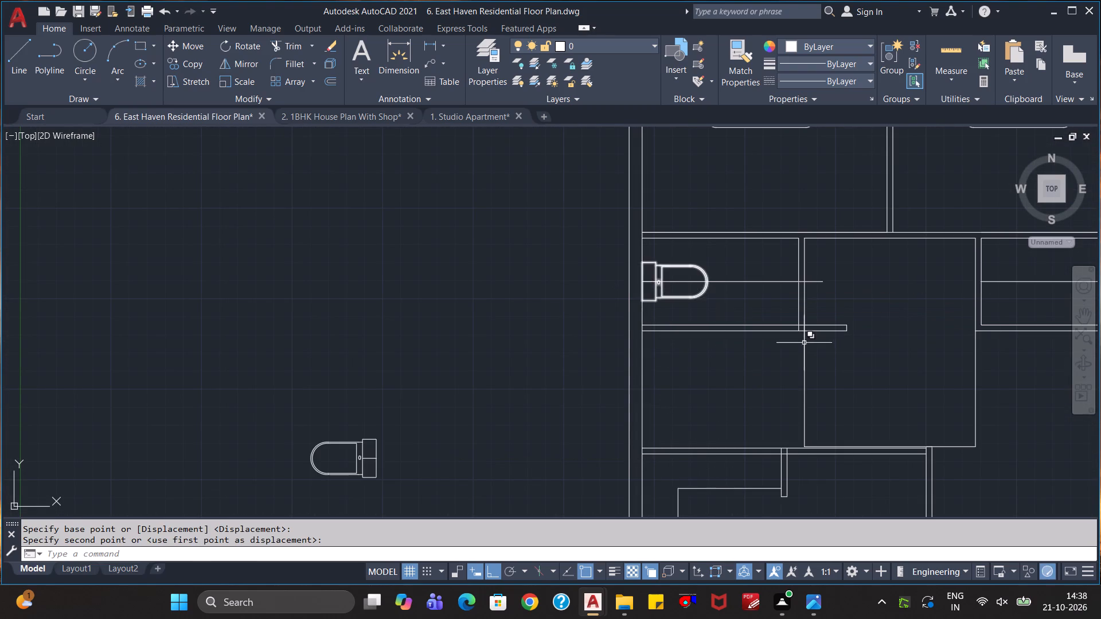
With Ortho off, move the left-facing commode from its tank's outer-edge midpoint to the outer-wall end of the right small room's centerline.
{"action": "scroll", "coordinate": [783, 366], "scroll_direction": "down", "scroll_amount": 1}
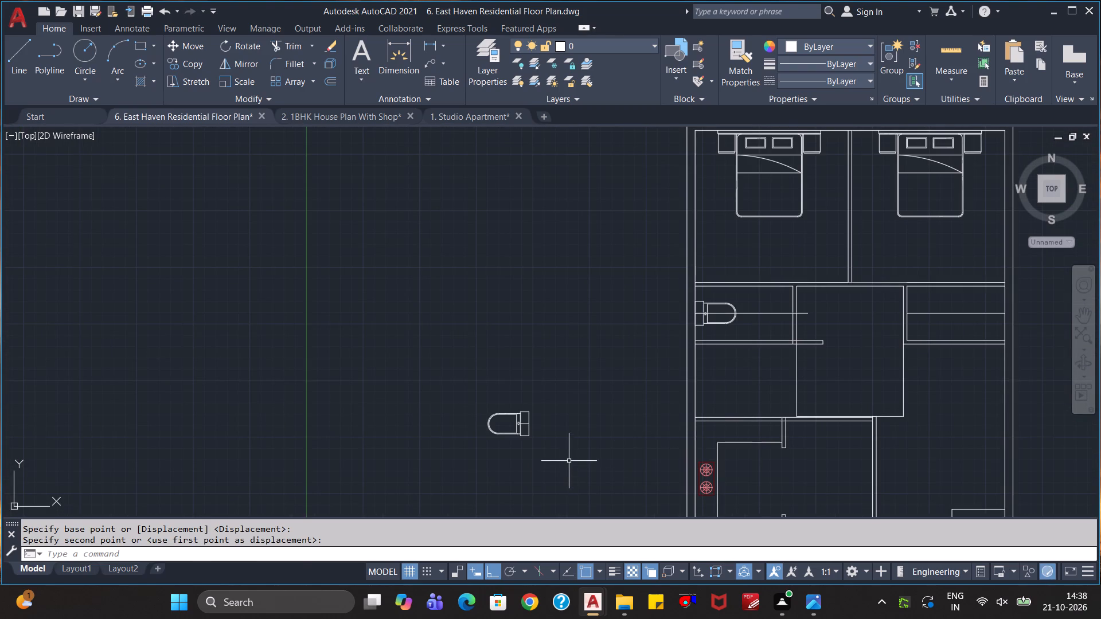
{"action": "left_click", "coordinate": [569, 459]}
{"action": "left_click", "coordinate": [484, 377]}
{"action": "key", "text": "m"}
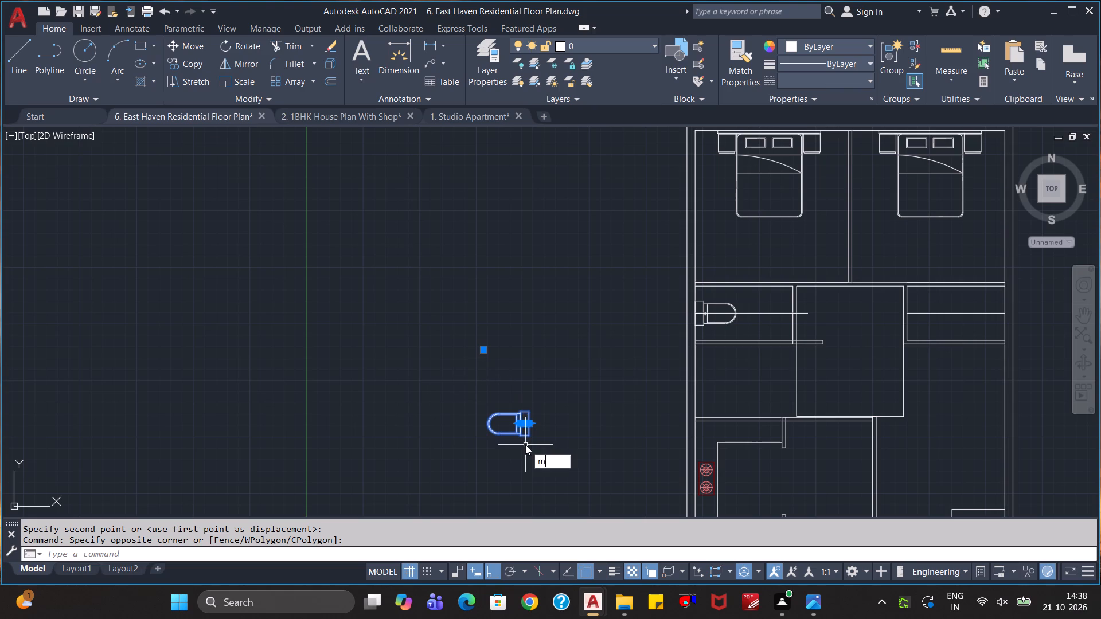
{"action": "key", "text": "Return"}
{"action": "scroll", "coordinate": [537, 425], "scroll_direction": "up", "scroll_amount": 4}
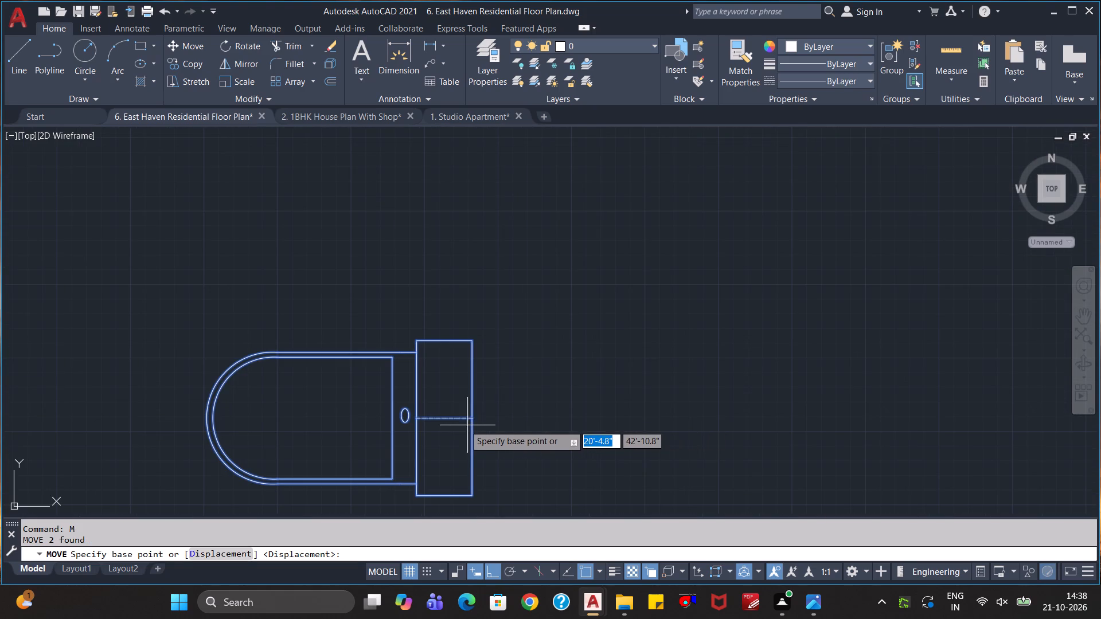
{"action": "left_click", "coordinate": [471, 417]}
{"action": "scroll", "coordinate": [617, 390], "scroll_direction": "down", "scroll_amount": 5}
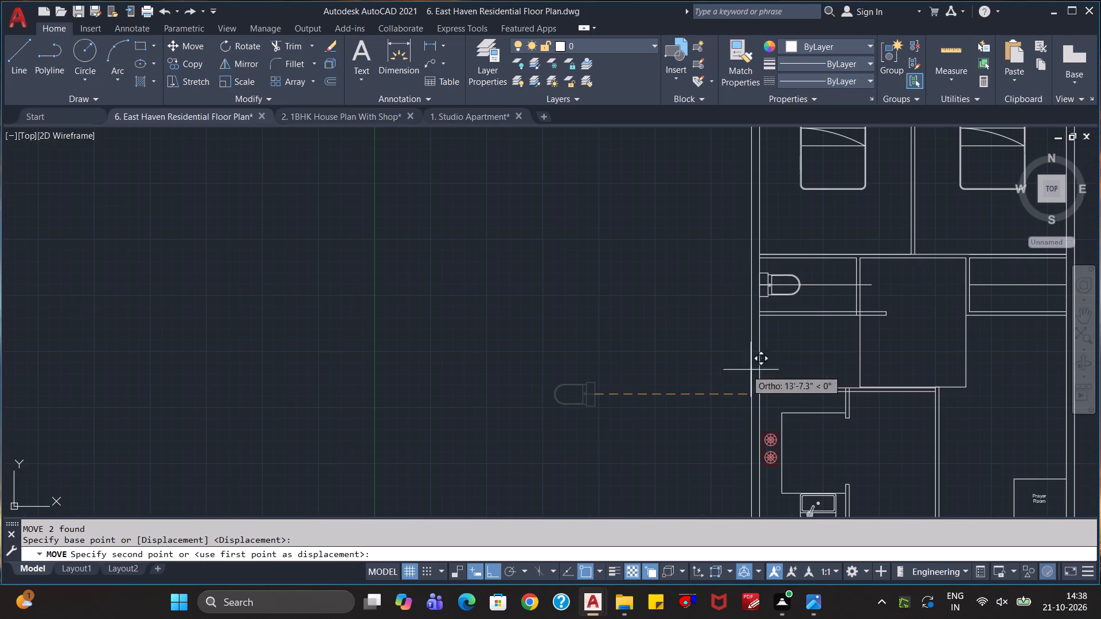
{"action": "key", "text": "F8"}
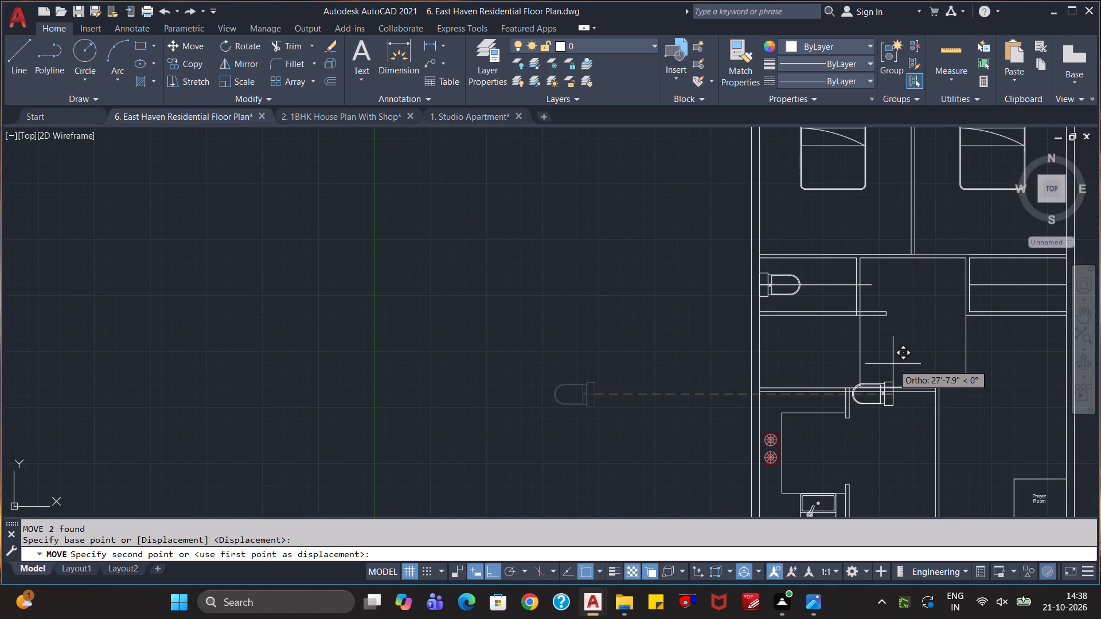
{"action": "middle_click_drag", "start_coordinate": [929, 351], "coordinate": [581, 418]}
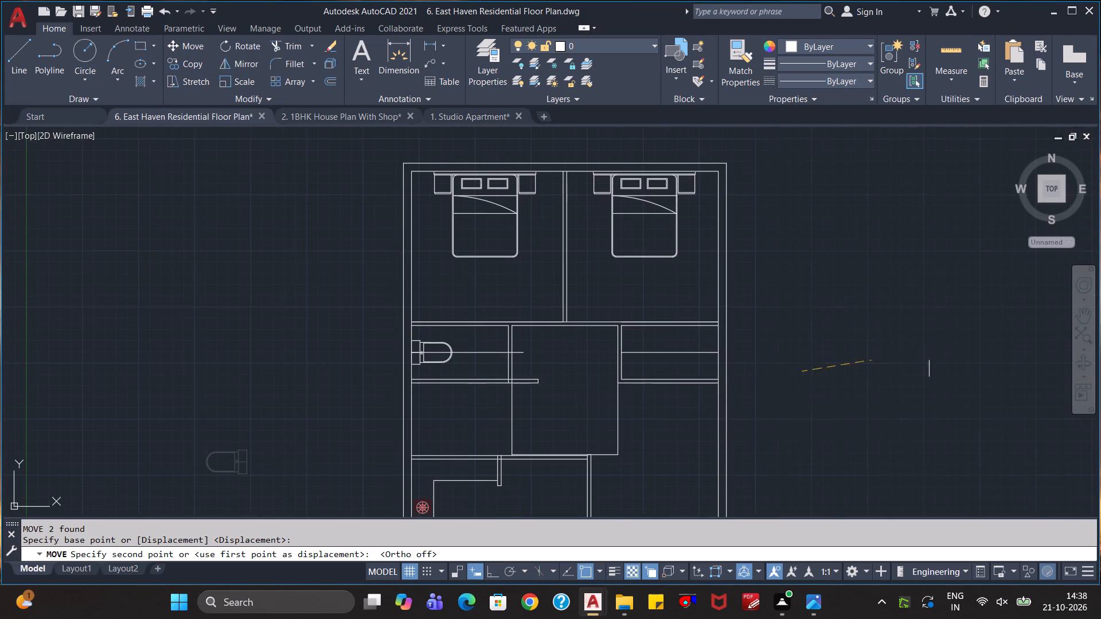
{"action": "scroll", "coordinate": [706, 368], "scroll_direction": "up", "scroll_amount": 2}
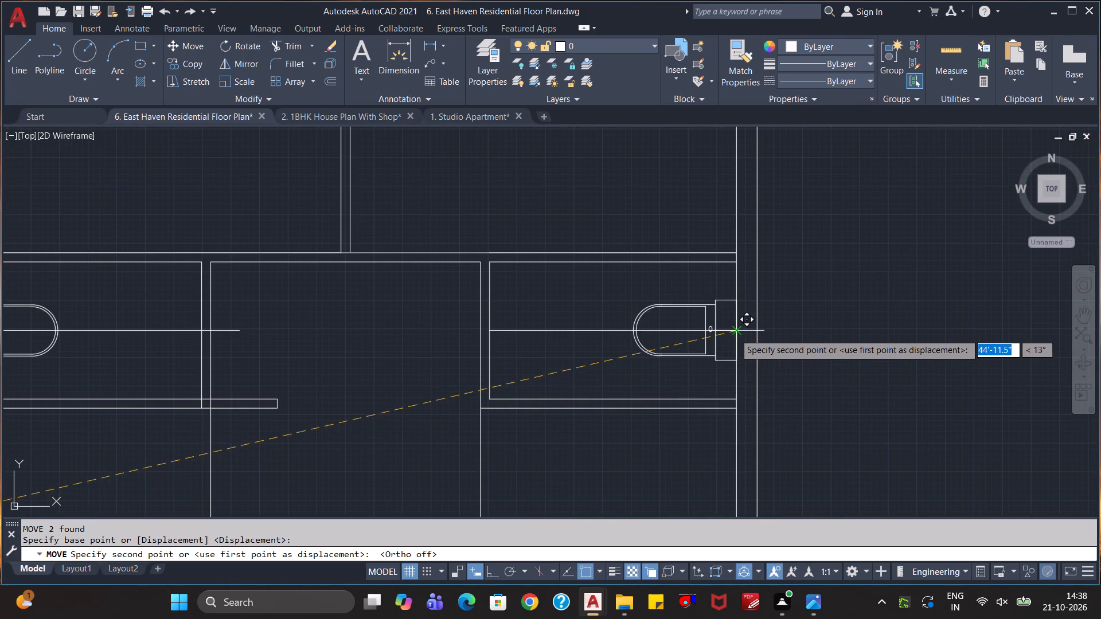
{"action": "left_click", "coordinate": [735, 333]}
{"action": "key", "text": "Escape"}
{"action": "key", "text": "Escape"}
{"action": "key", "text": "Escape"}
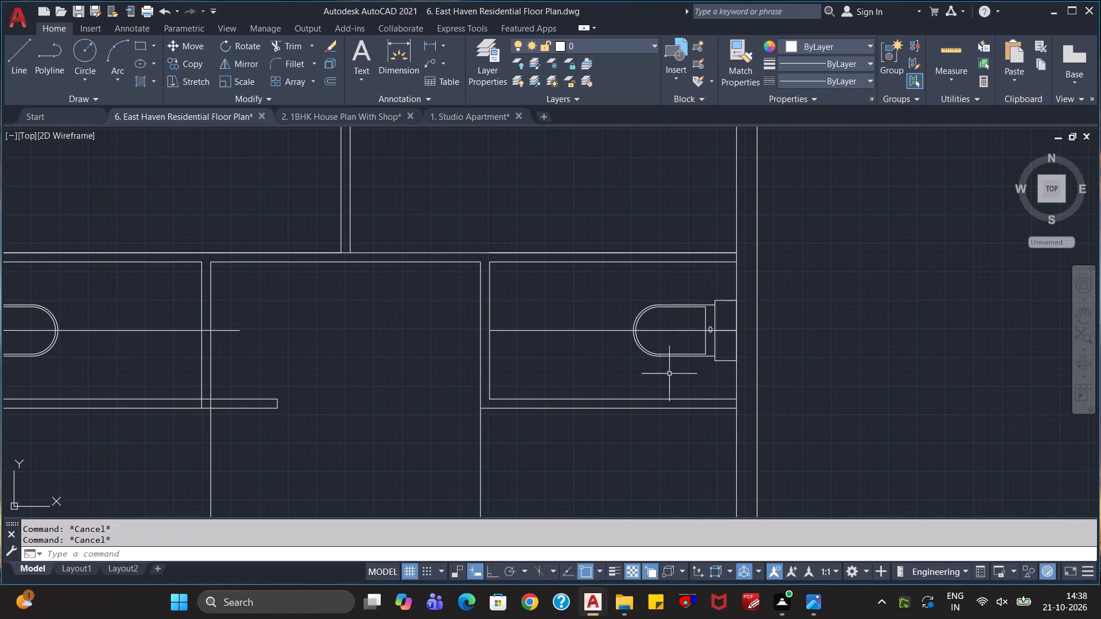
Delete the room centerline and the commode tank centerline in the small room below the right bedroom.
{"action": "left_click", "coordinate": [622, 363]}
{"action": "left_click", "coordinate": [563, 322]}
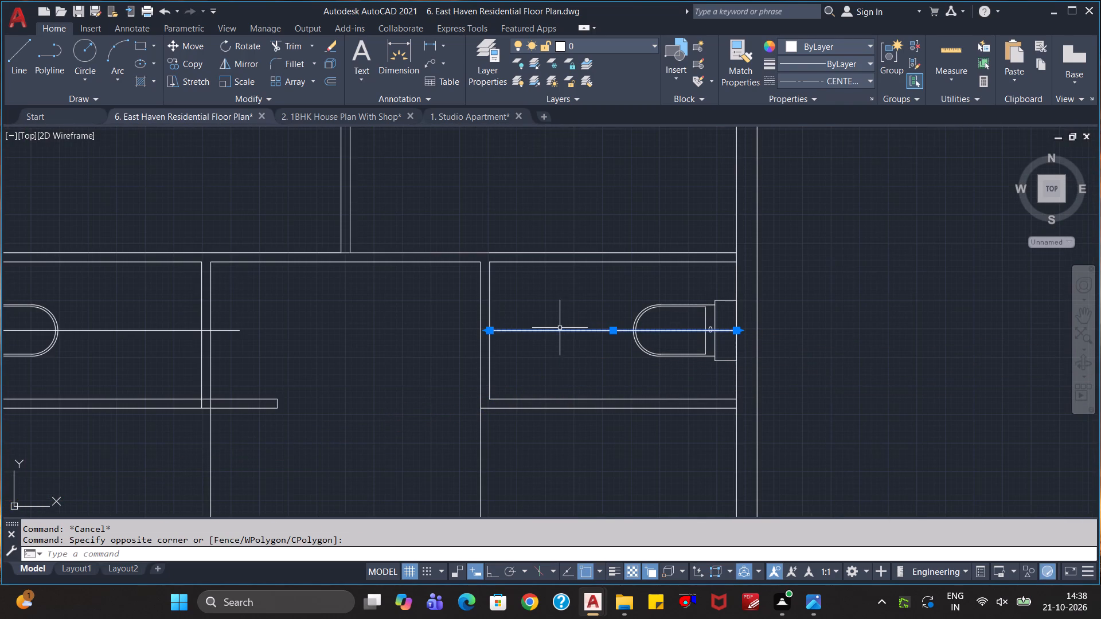
{"action": "key", "text": "Delete"}
{"action": "left_click", "coordinate": [726, 328]}
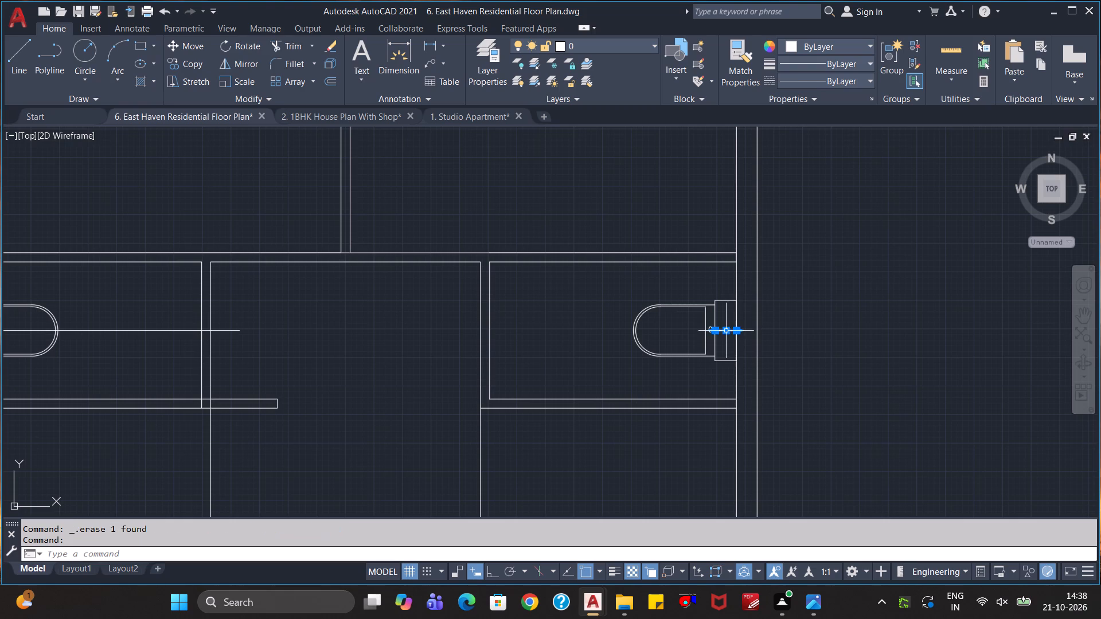
{"action": "key", "text": "Delete"}
Delete the room centerline and the commode tank centerline in the small room below the left bedroom.
{"action": "scroll", "coordinate": [550, 376], "scroll_direction": "down", "scroll_amount": 2}
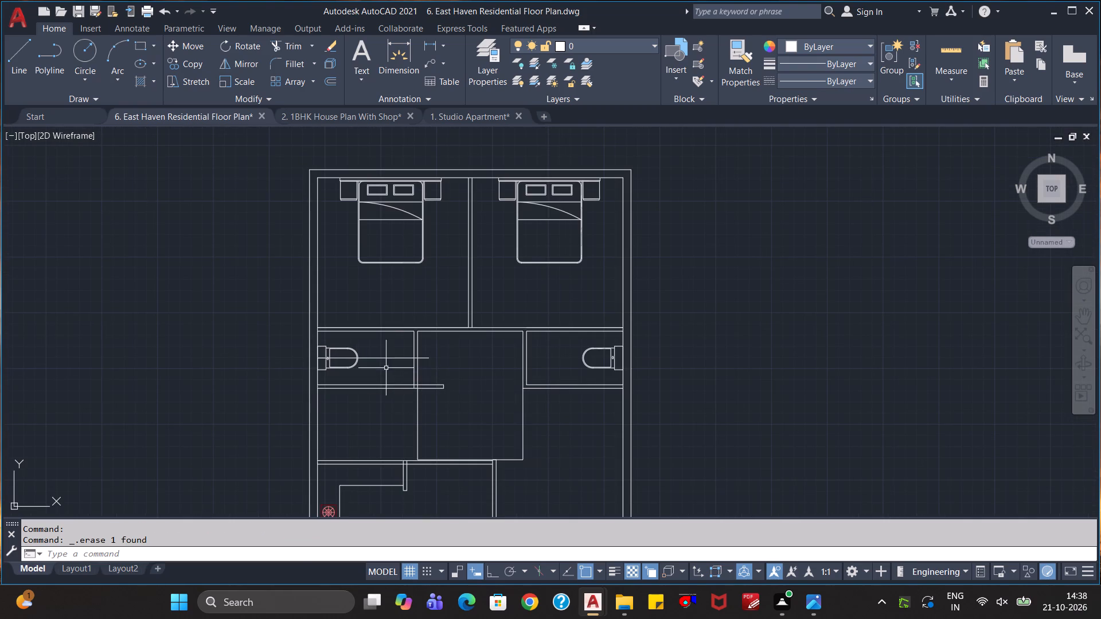
{"action": "left_click", "coordinate": [388, 362]}
{"action": "left_click", "coordinate": [375, 350]}
{"action": "key", "text": "Delete"}
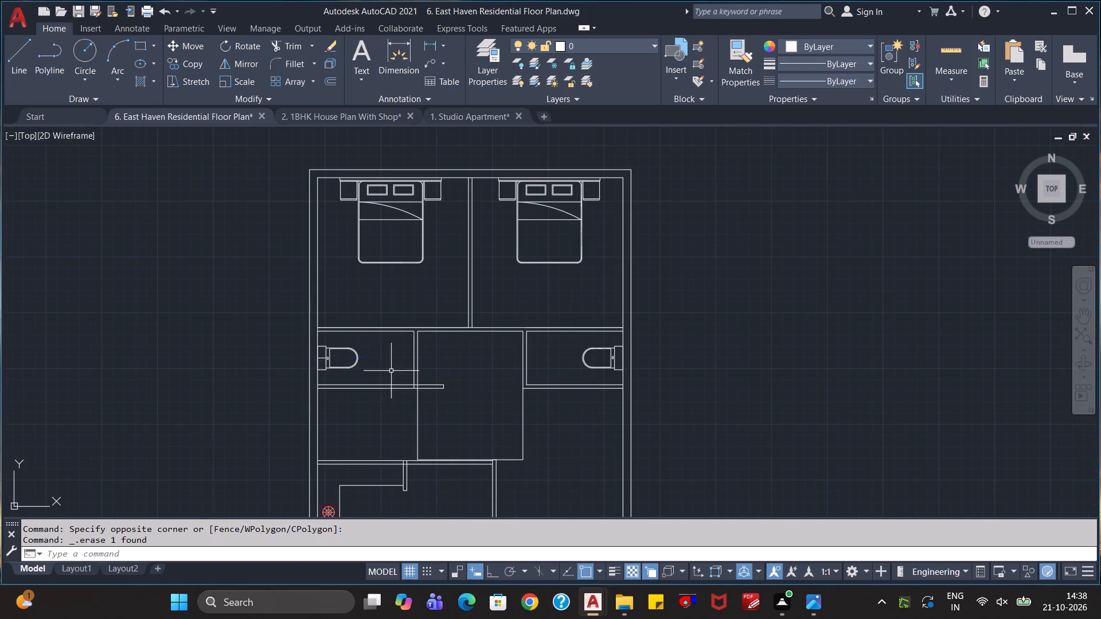
{"action": "scroll", "coordinate": [391, 370], "scroll_direction": "up", "scroll_amount": 3}
{"action": "middle_click_drag", "start_coordinate": [351, 353], "coordinate": [728, 348]}
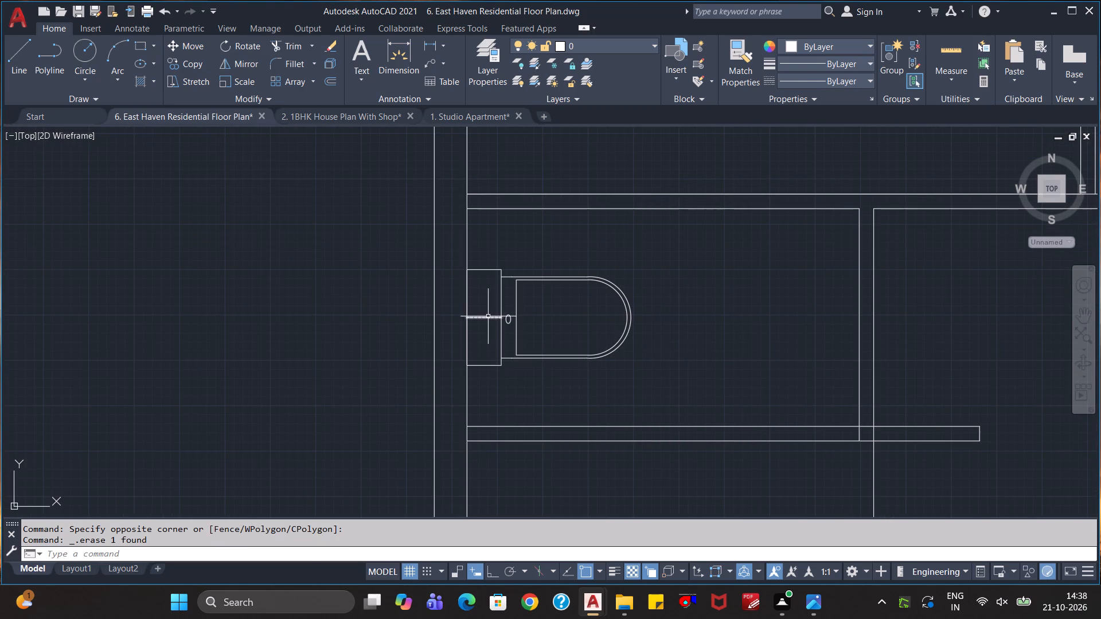
{"action": "left_click", "coordinate": [489, 316]}
{"action": "key", "text": "Delete"}
{"action": "scroll", "coordinate": [642, 334], "scroll_direction": "down", "scroll_amount": 1}
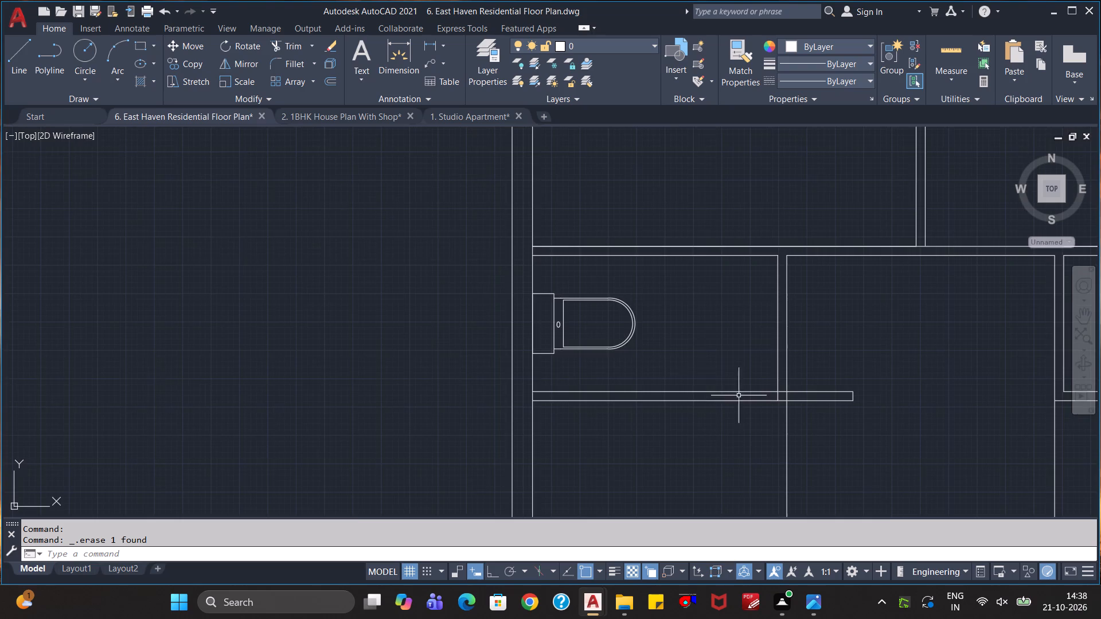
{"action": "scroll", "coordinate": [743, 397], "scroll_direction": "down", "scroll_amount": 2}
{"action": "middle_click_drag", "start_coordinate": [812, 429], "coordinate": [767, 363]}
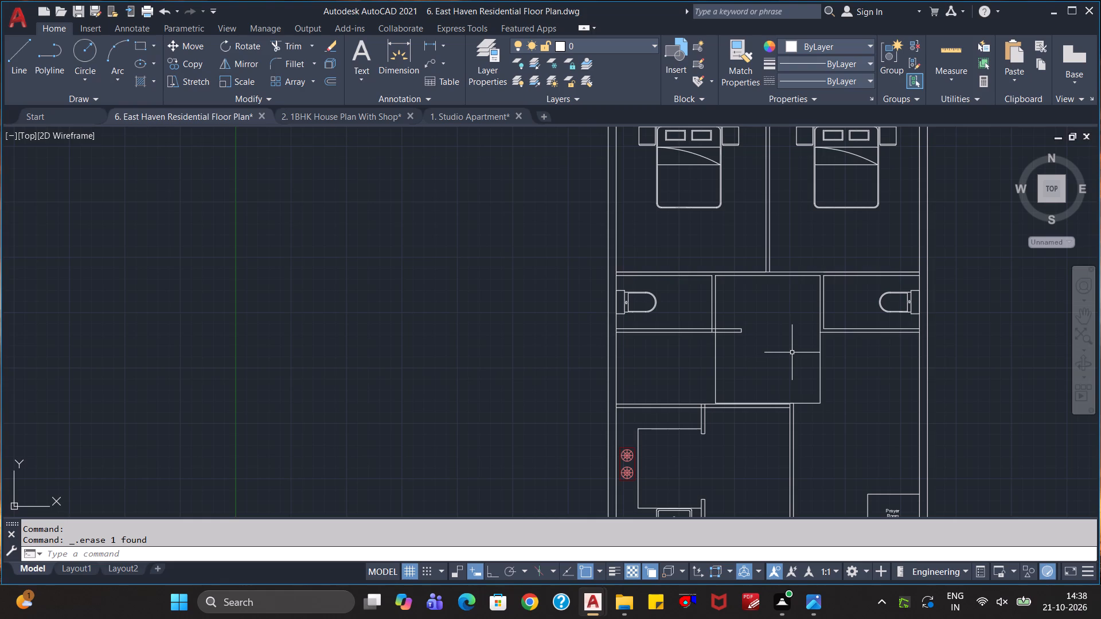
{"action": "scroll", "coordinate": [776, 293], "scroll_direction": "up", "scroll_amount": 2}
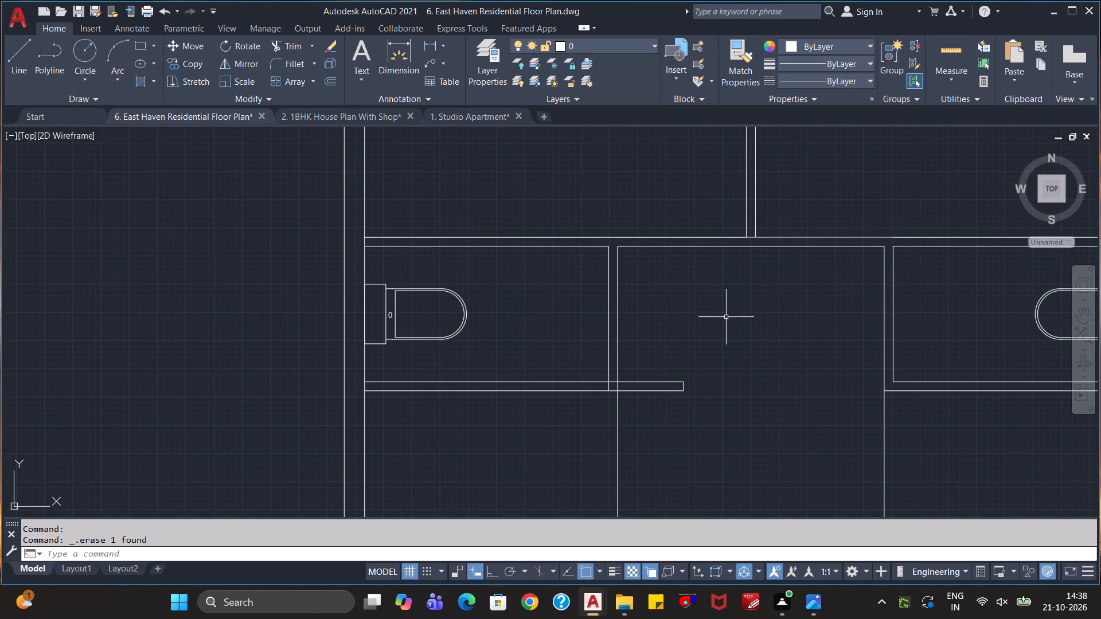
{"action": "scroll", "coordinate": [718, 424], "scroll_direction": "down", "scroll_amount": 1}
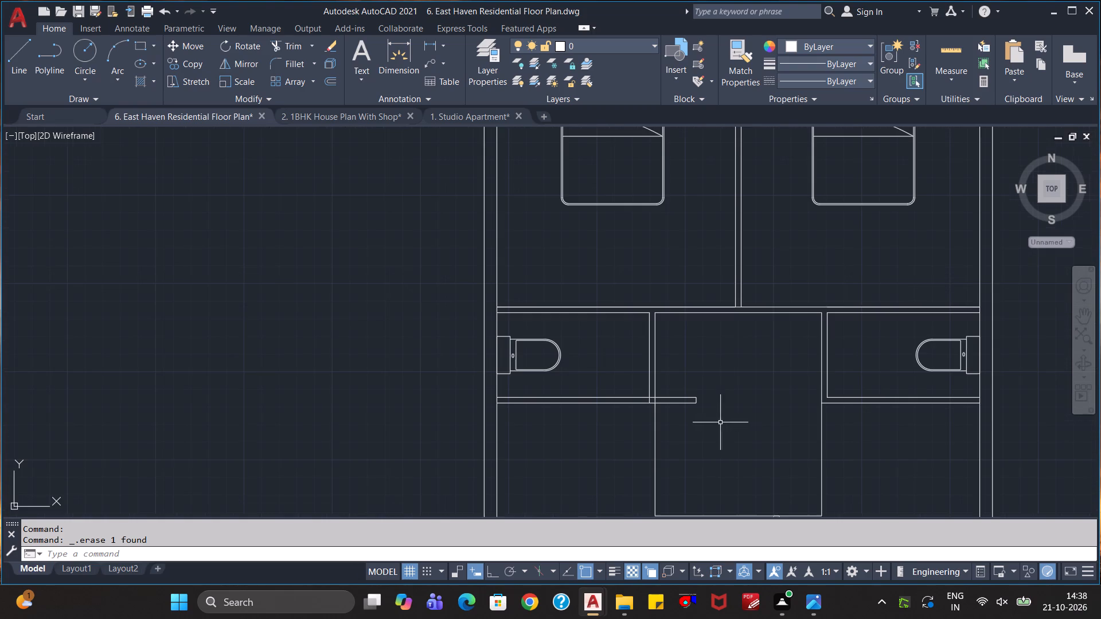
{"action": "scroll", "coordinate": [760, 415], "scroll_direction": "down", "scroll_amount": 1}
Browse the blocks of House Designer.dwg in DesignCenter and close it.
{"action": "key", "text": "ctrl+2"}
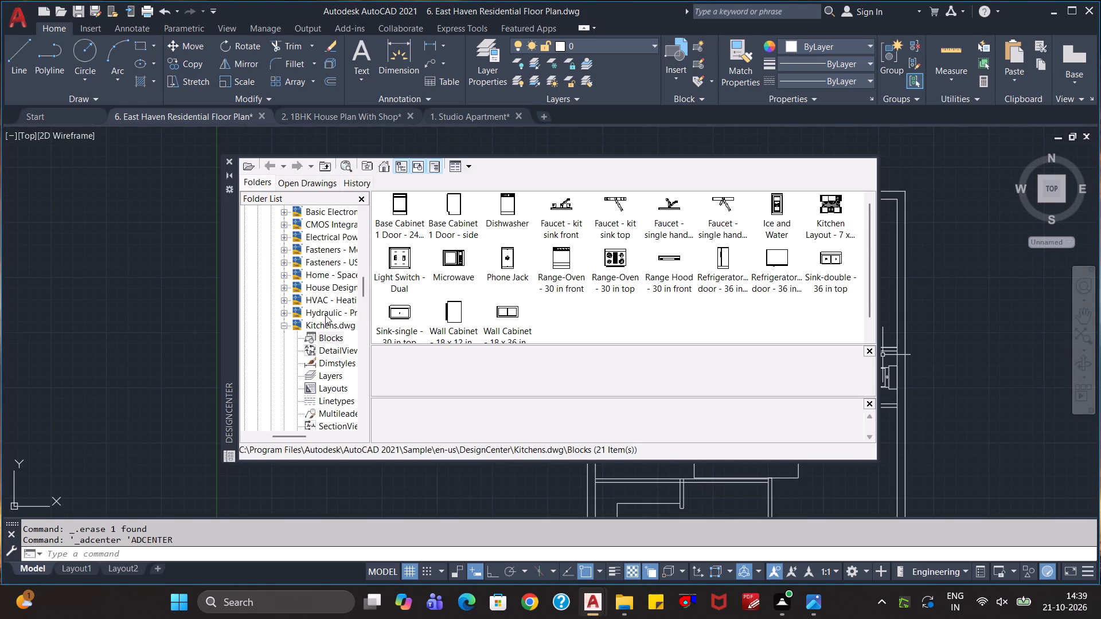
{"action": "scroll", "coordinate": [327, 271], "scroll_direction": "up", "scroll_amount": 2}
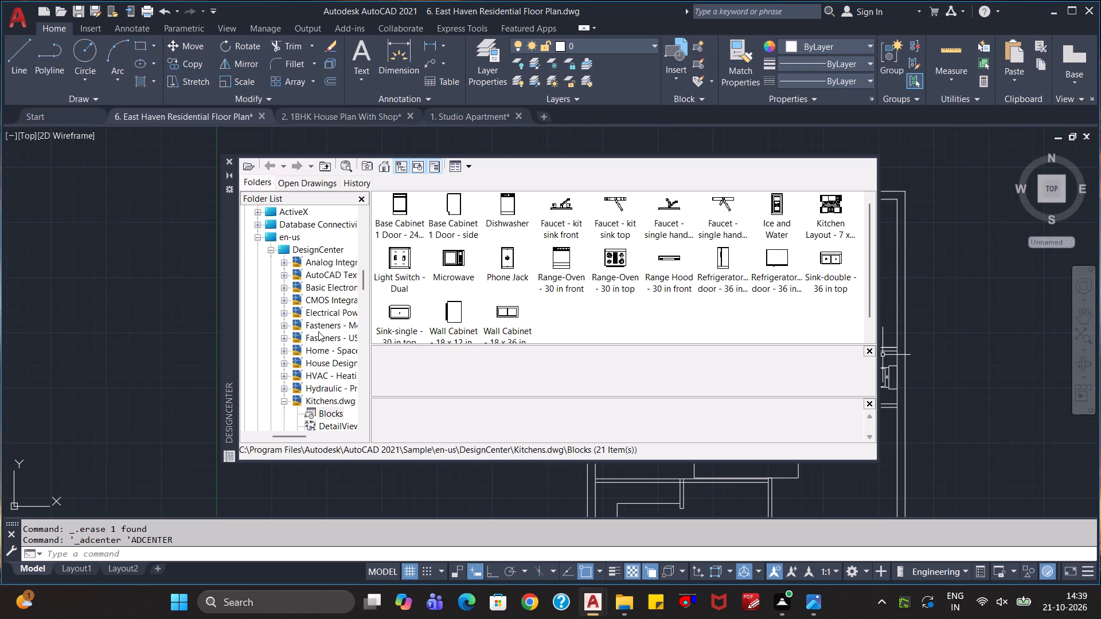
{"action": "scroll", "coordinate": [318, 331], "scroll_direction": "down", "scroll_amount": 1}
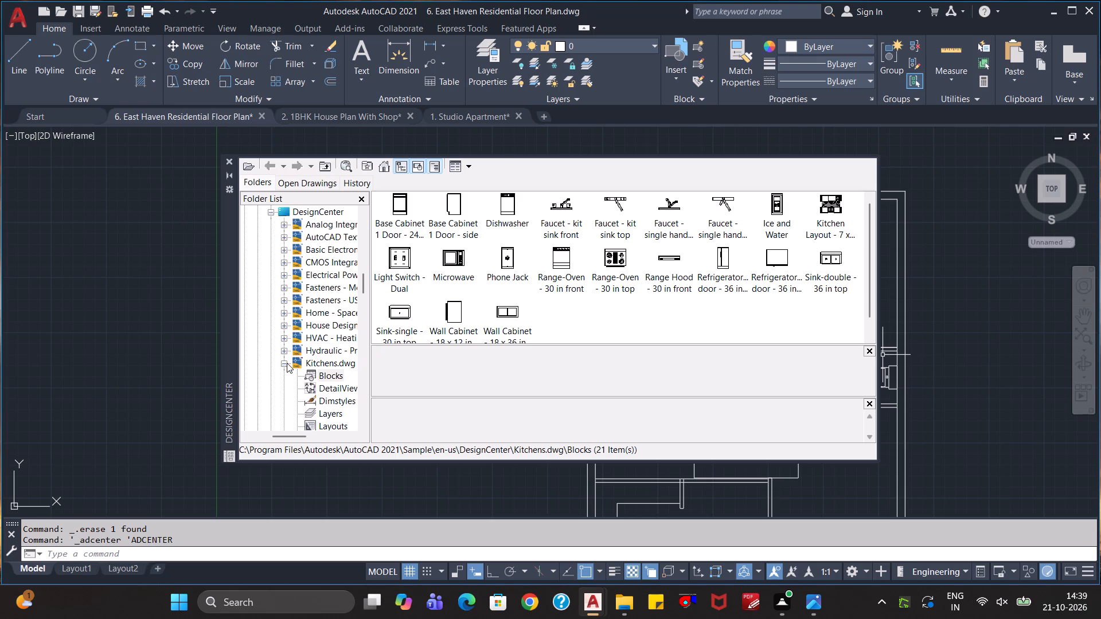
{"action": "left_click", "coordinate": [281, 365]}
{"action": "left_click", "coordinate": [296, 326]}
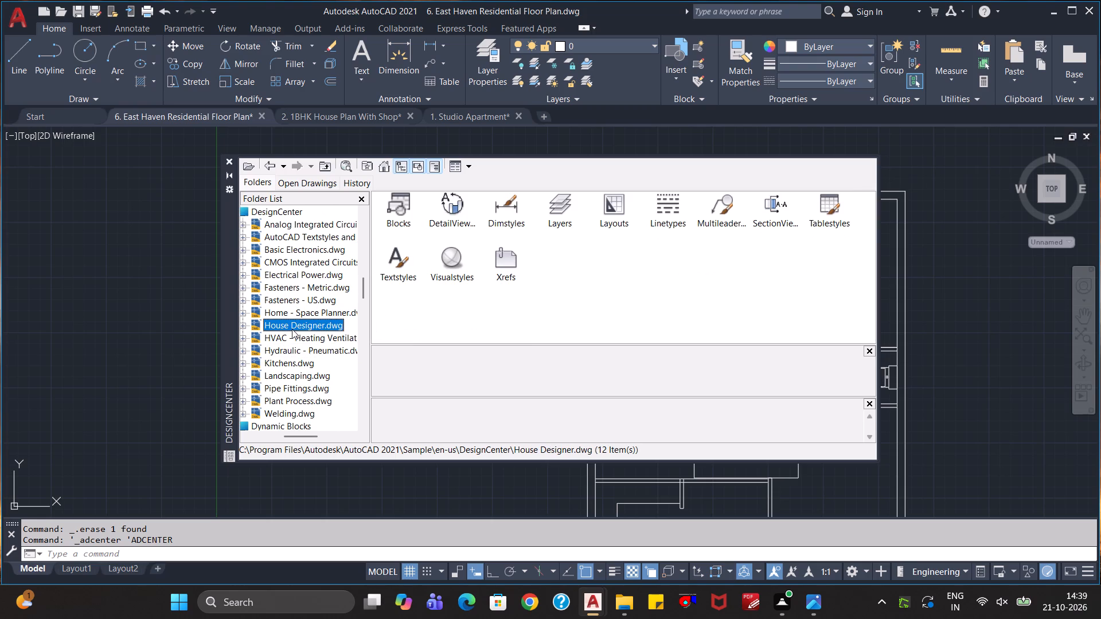
{"action": "double_click", "coordinate": [293, 328]}
{"action": "left_click", "coordinate": [295, 272]}
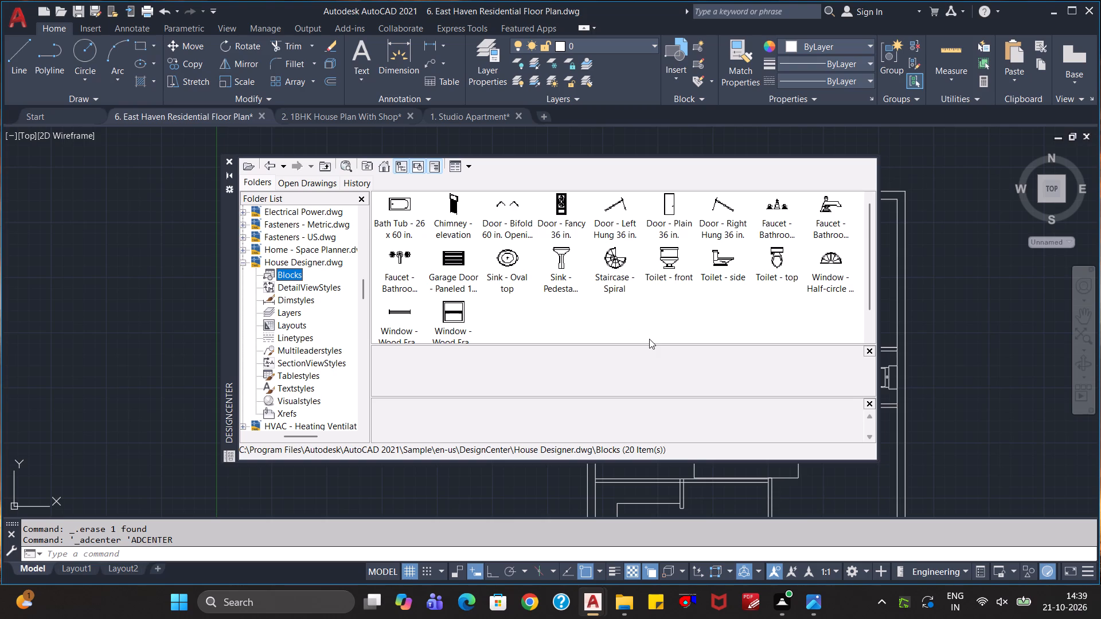
{"action": "key", "text": "Escape"}
{"action": "left_click", "coordinate": [229, 162]}
Insert the Door - Imperial sample from the architectural tool palette into the empty area west of the floor plan.
{"action": "key", "text": "ctrl+3"}
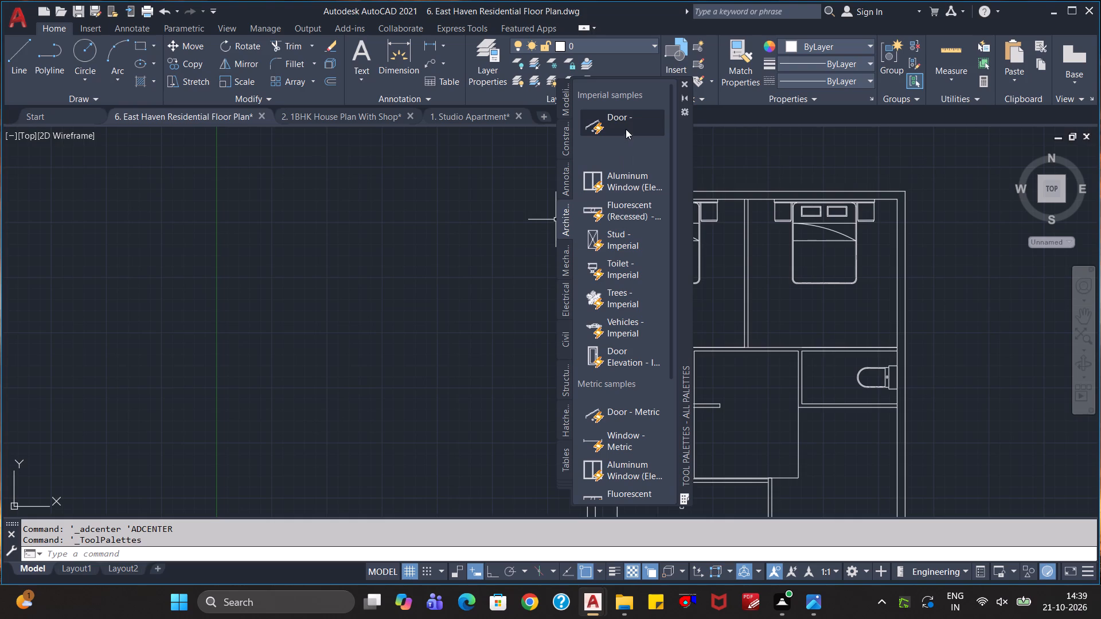
{"action": "left_click_drag", "start_coordinate": [626, 129], "coordinate": [405, 279]}
{"action": "key", "text": "Escape"}
{"action": "key", "text": "Escape"}
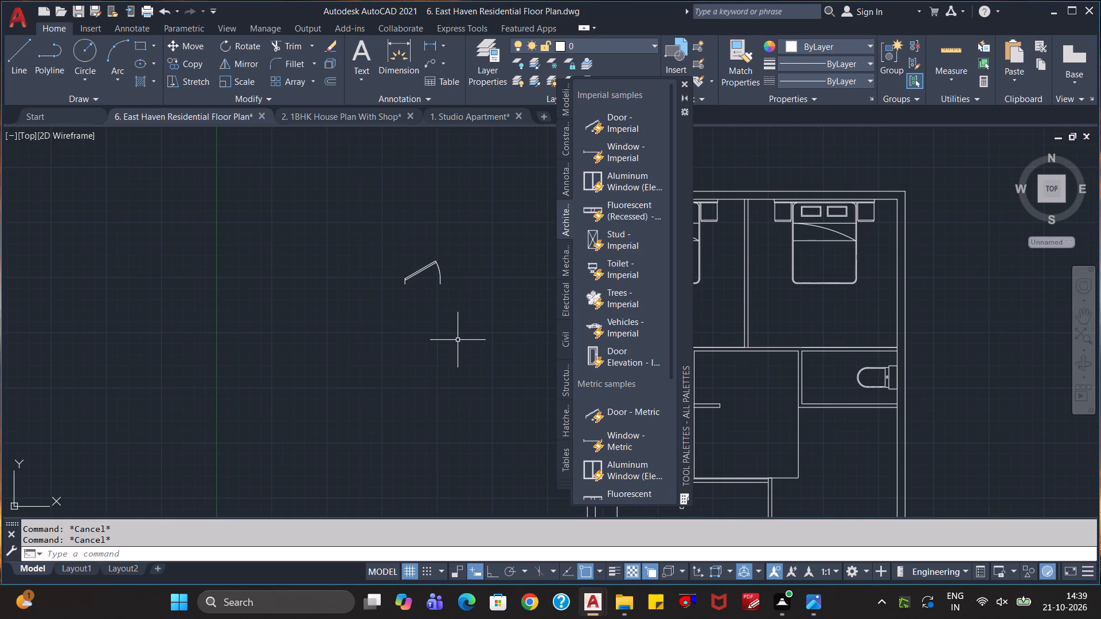
{"action": "left_click", "coordinate": [683, 85]}
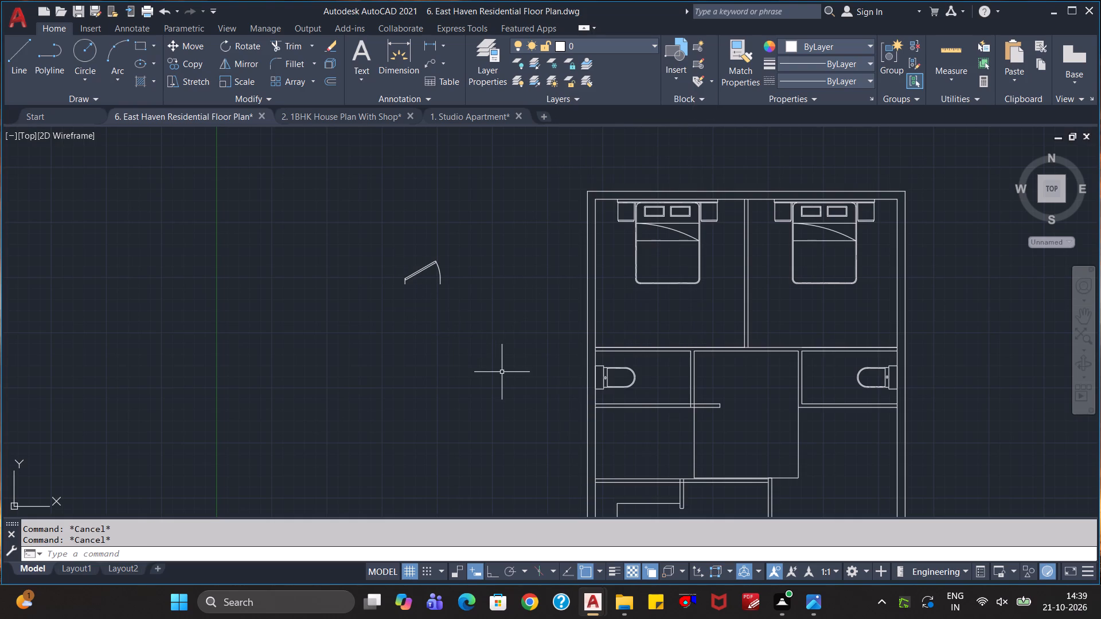
Offset both lines of the wall between the two bedrooms 6" outward, one into each bedroom.
{"action": "scroll", "coordinate": [502, 372], "scroll_direction": "up", "scroll_amount": 1}
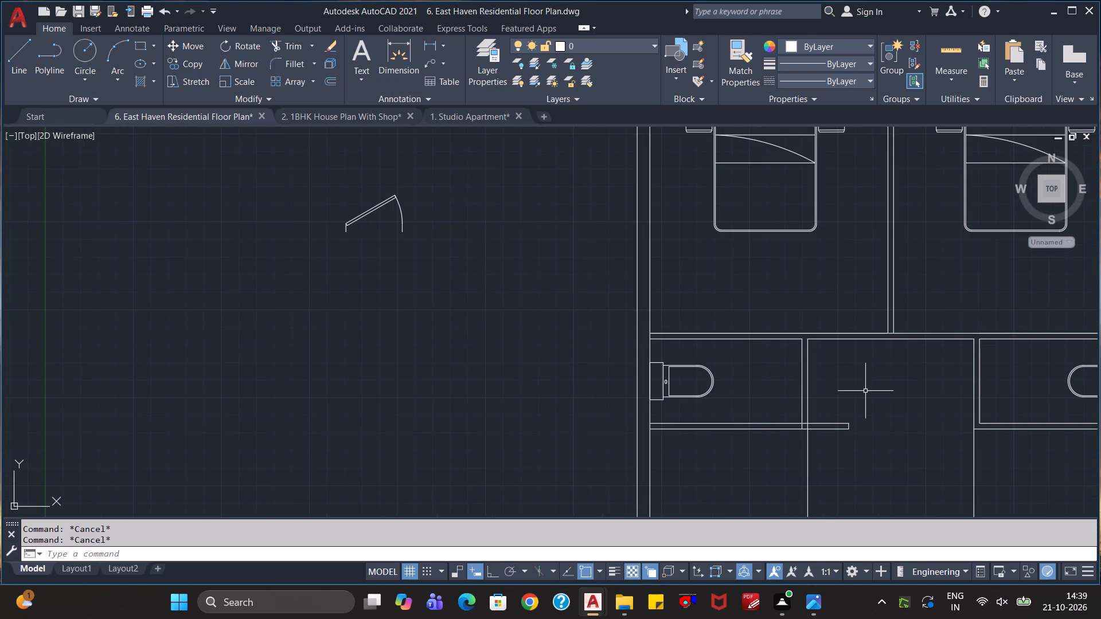
{"action": "scroll", "coordinate": [865, 391], "scroll_direction": "up", "scroll_amount": 1}
{"action": "middle_click_drag", "start_coordinate": [931, 373], "coordinate": [922, 484]}
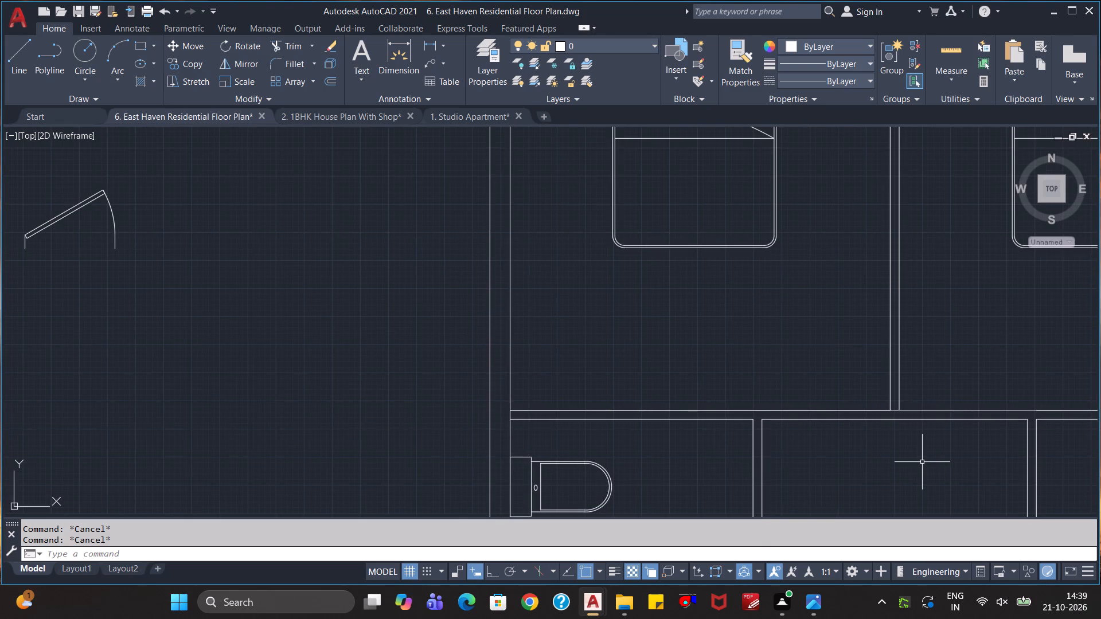
{"action": "scroll", "coordinate": [922, 461], "scroll_direction": "down", "scroll_amount": 1}
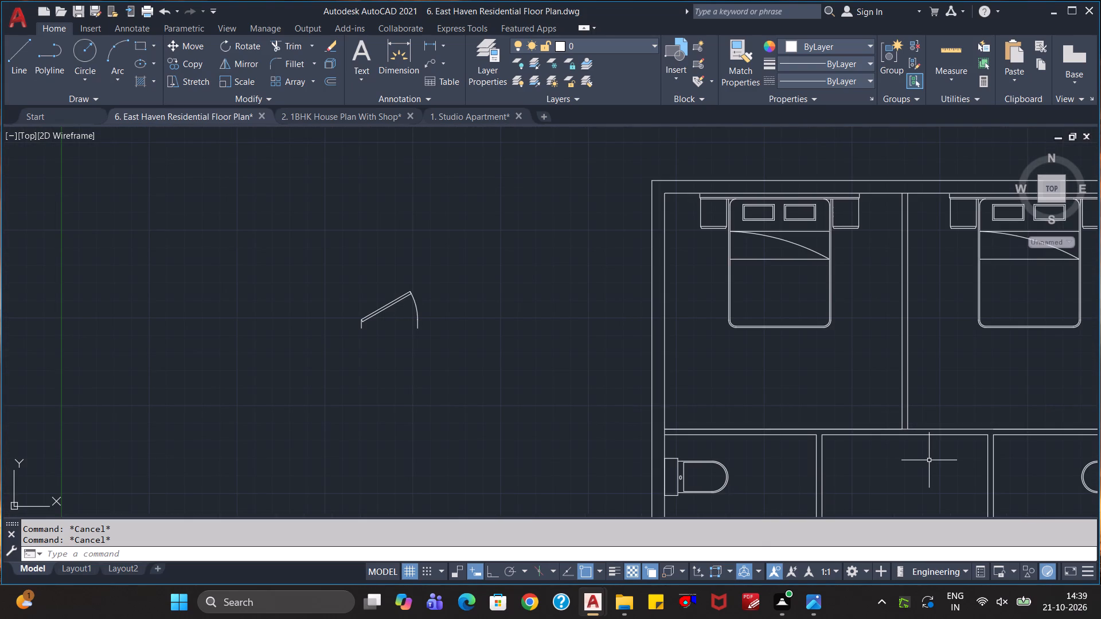
{"action": "key", "text": "o"}
{"action": "key", "text": "Return"}
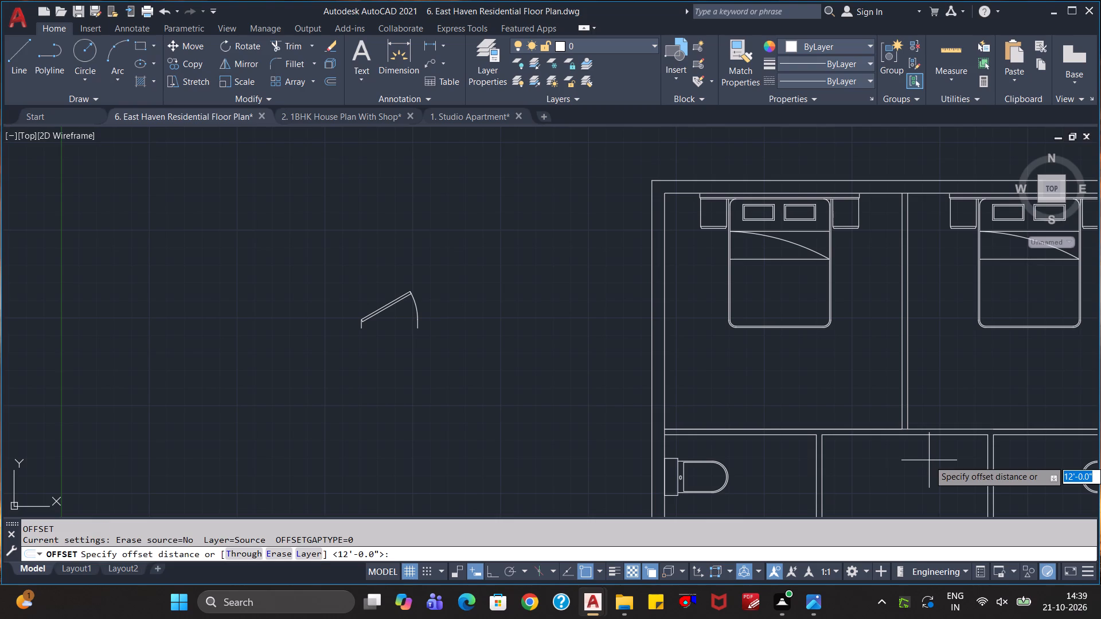
{"action": "key", "text": "6"}
{"action": "key", "text": "shift+quotedbl"}
{"action": "key", "text": "Return"}
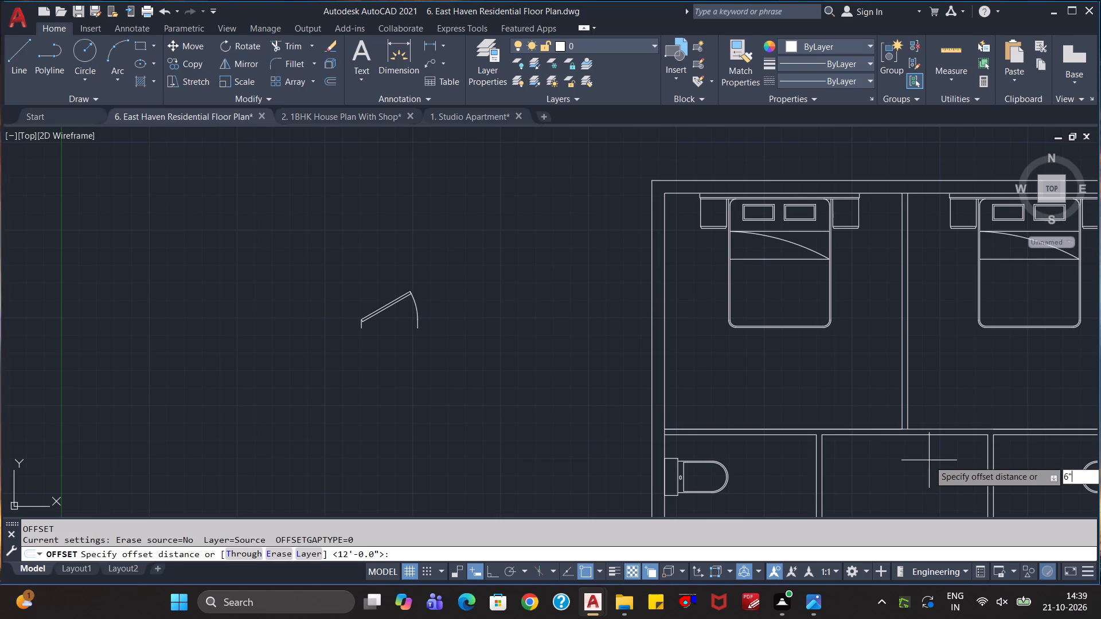
{"action": "left_click", "coordinate": [902, 413]}
{"action": "left_click", "coordinate": [884, 420]}
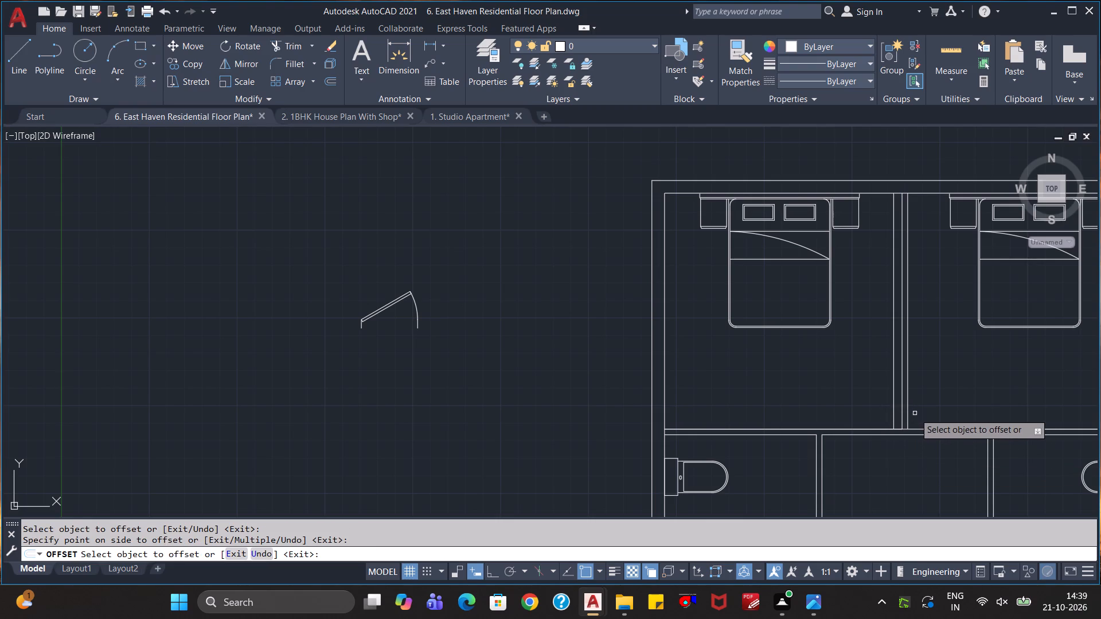
{"action": "left_click", "coordinate": [908, 414]}
{"action": "left_click", "coordinate": [940, 407]}
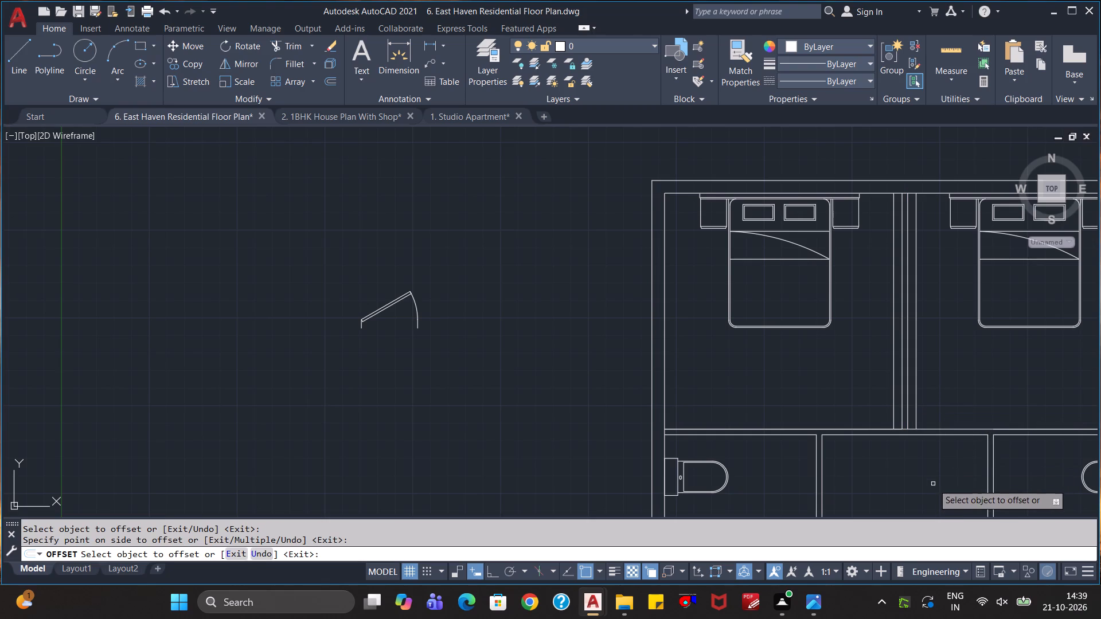
Offset the right commode room's inner partition line and the left commode room's upper wall line 6" into their rooms.
{"action": "middle_click_drag", "start_coordinate": [928, 475], "coordinate": [795, 420]}
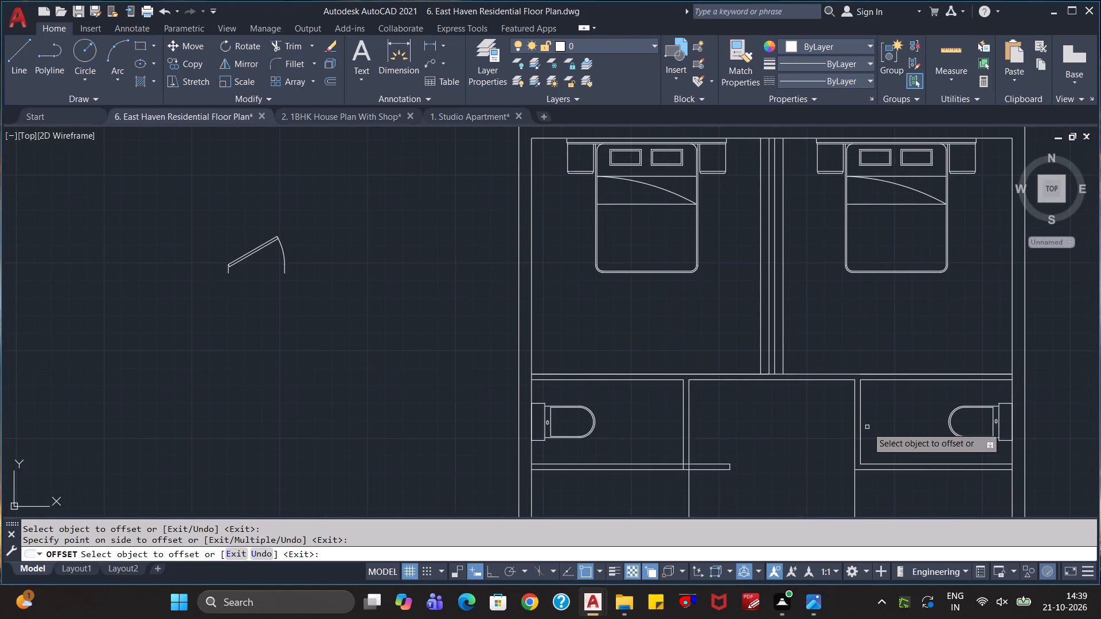
{"action": "left_click", "coordinate": [861, 418]}
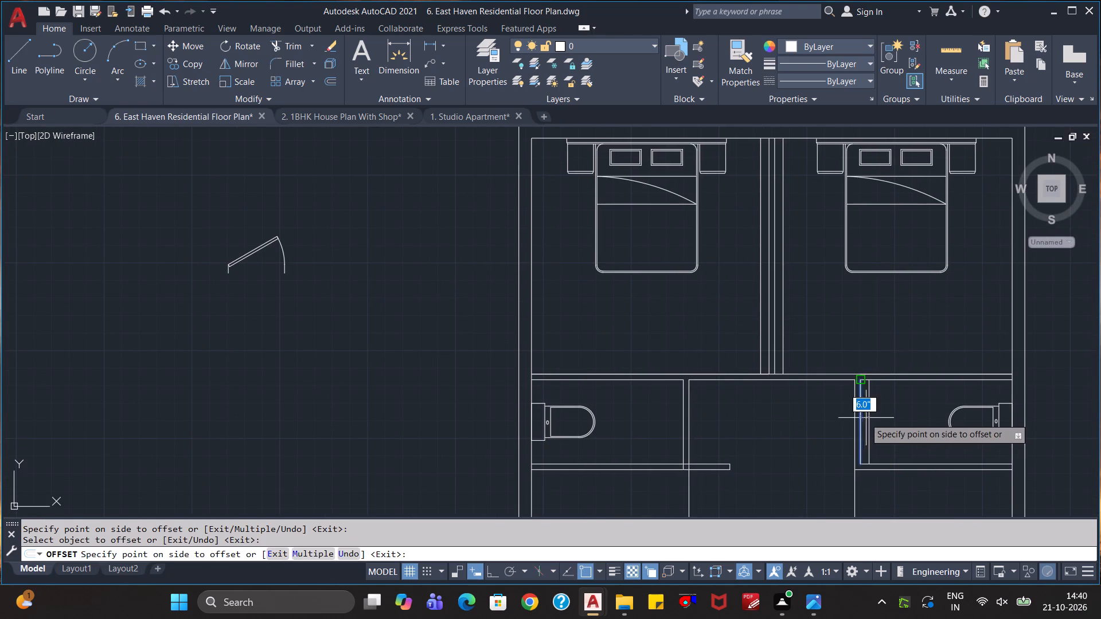
{"action": "left_click", "coordinate": [872, 417]}
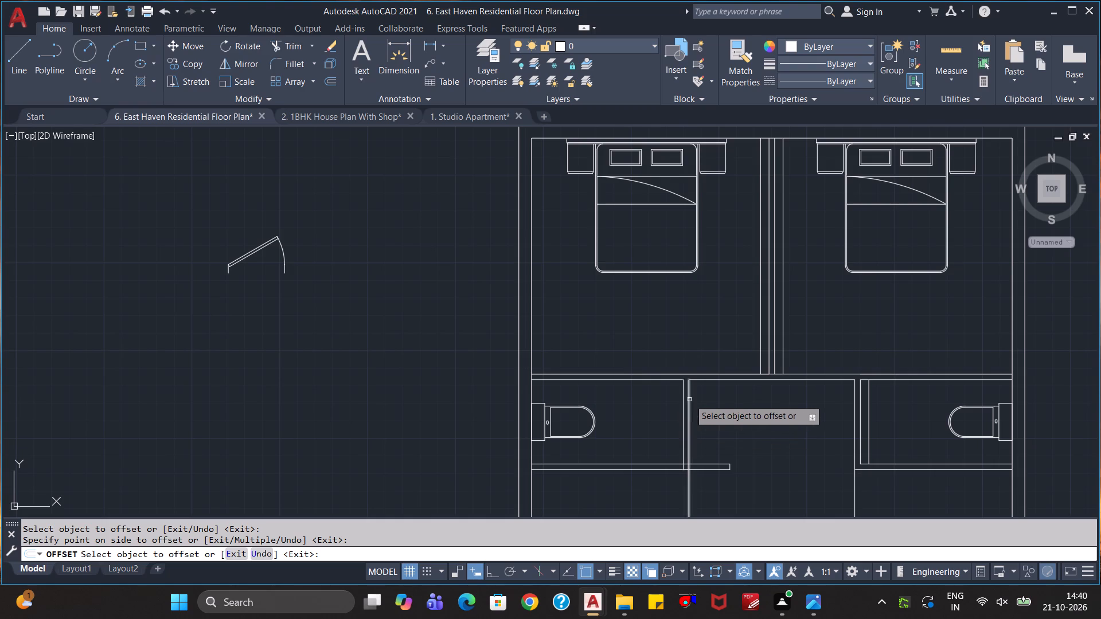
{"action": "left_click", "coordinate": [677, 379]}
{"action": "left_click", "coordinate": [669, 396]}
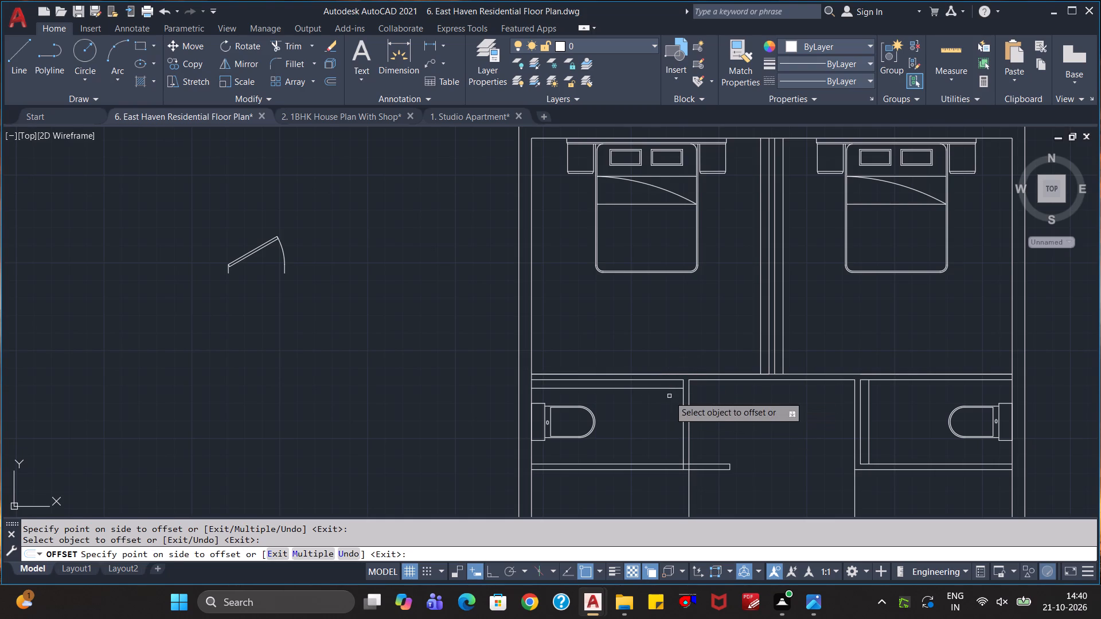
Offset the east face of the vertical wall west of the Prayer Room 6" toward the Prayer Room.
{"action": "scroll", "coordinate": [787, 434], "scroll_direction": "down", "scroll_amount": 1}
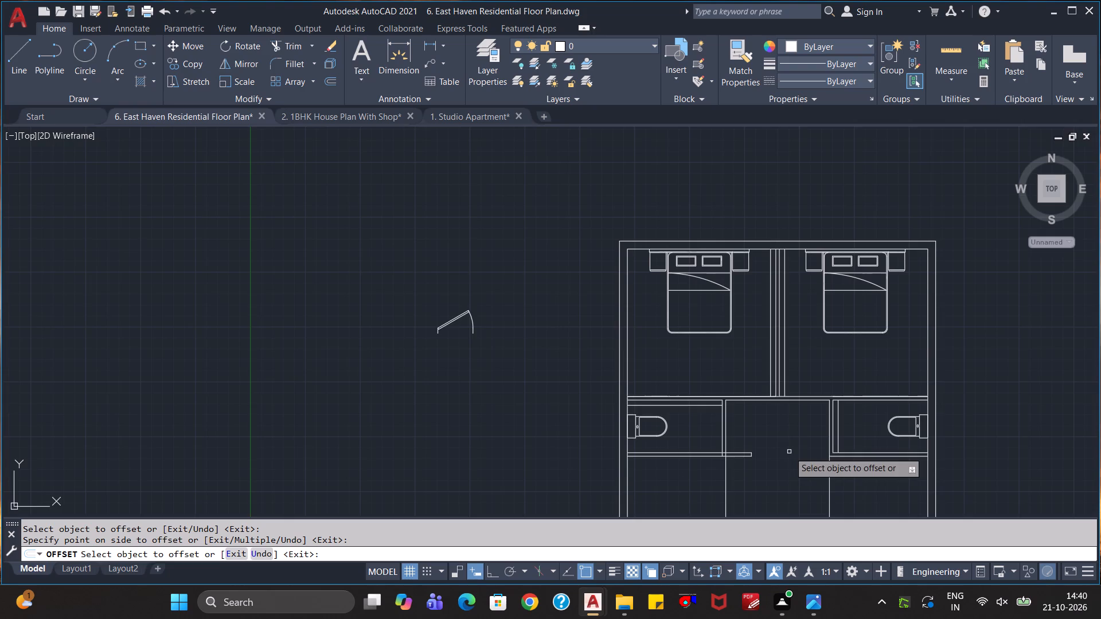
{"action": "middle_click_drag", "start_coordinate": [790, 452], "coordinate": [793, 340]}
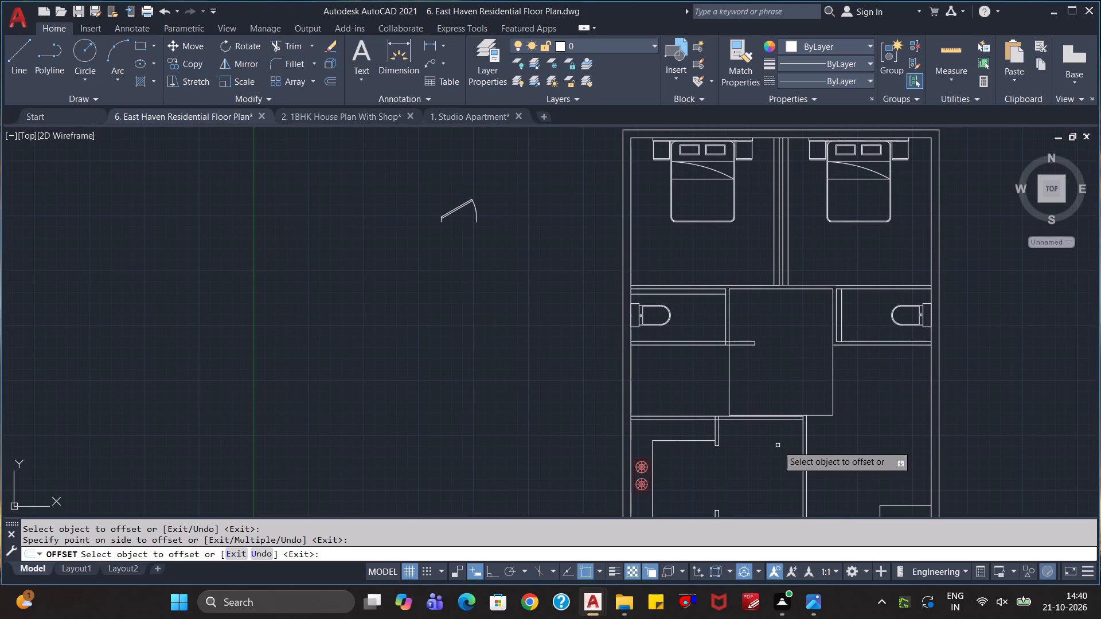
{"action": "middle_click_drag", "start_coordinate": [857, 467], "coordinate": [861, 314]}
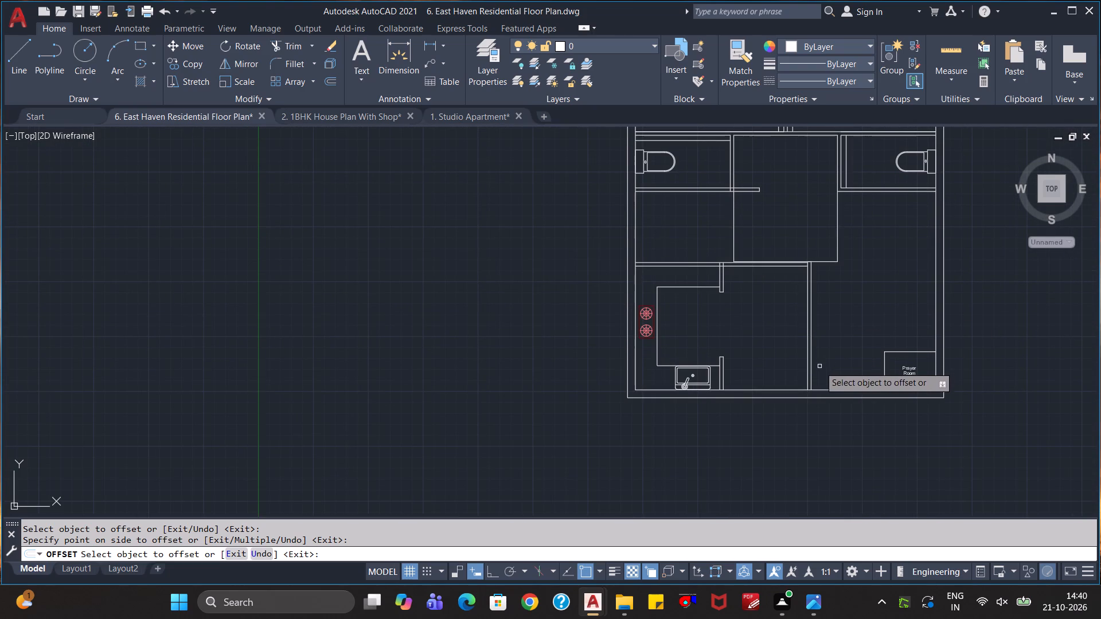
{"action": "left_click", "coordinate": [811, 377]}
{"action": "left_click", "coordinate": [830, 374]}
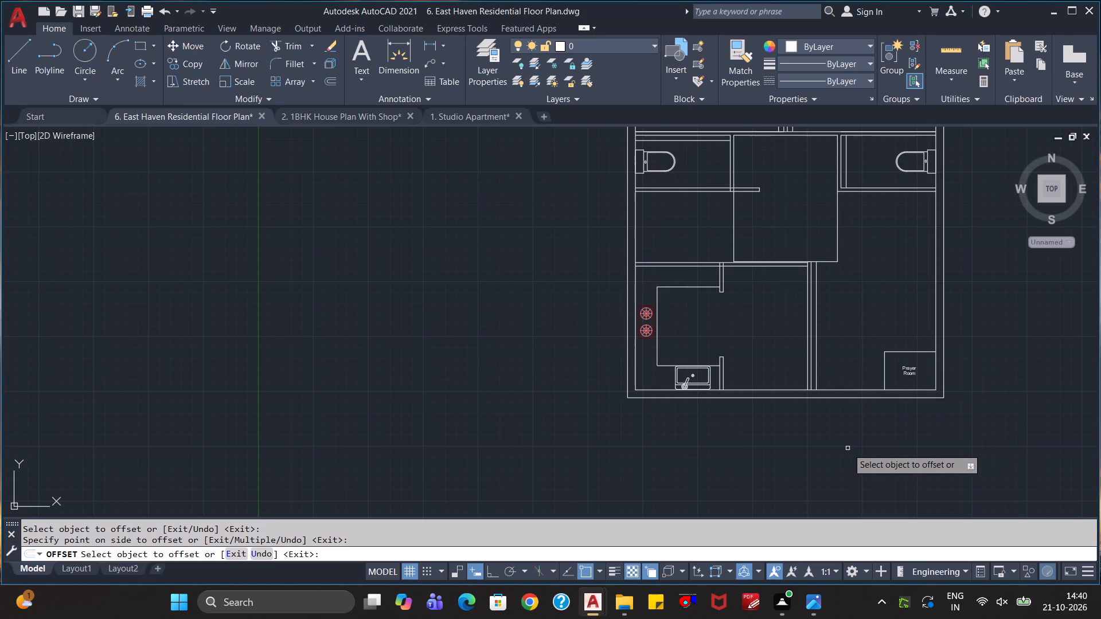
{"action": "key", "text": "Escape"}
{"action": "key", "text": "Escape"}
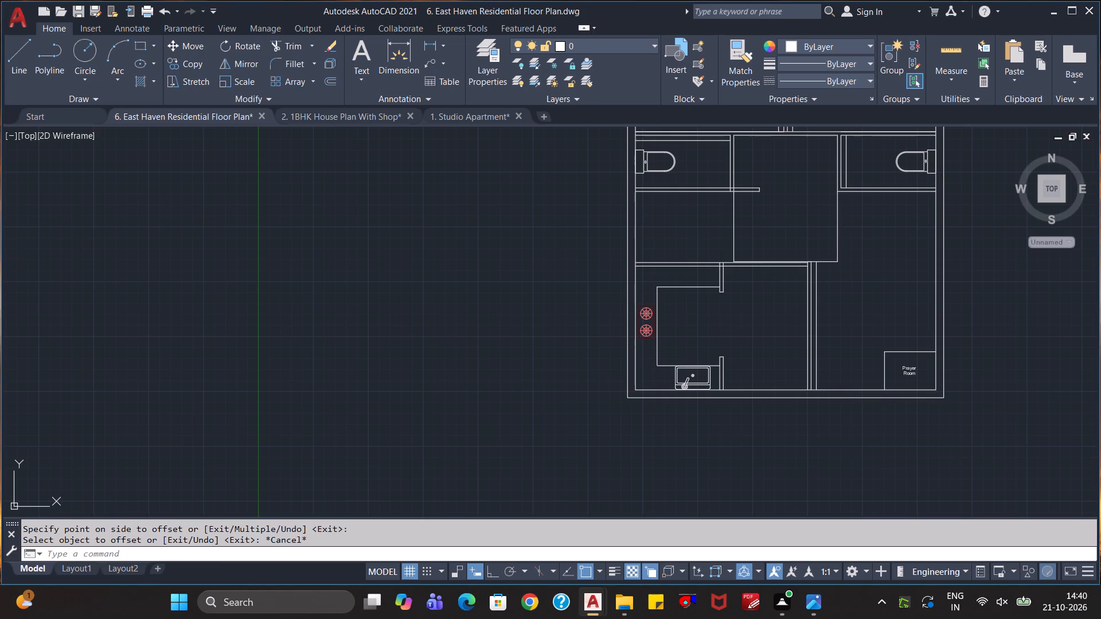
Extend the new offset line west of the Prayer Room down to the outer line of the bottom exterior wall.
{"action": "type", "text": "ex"}
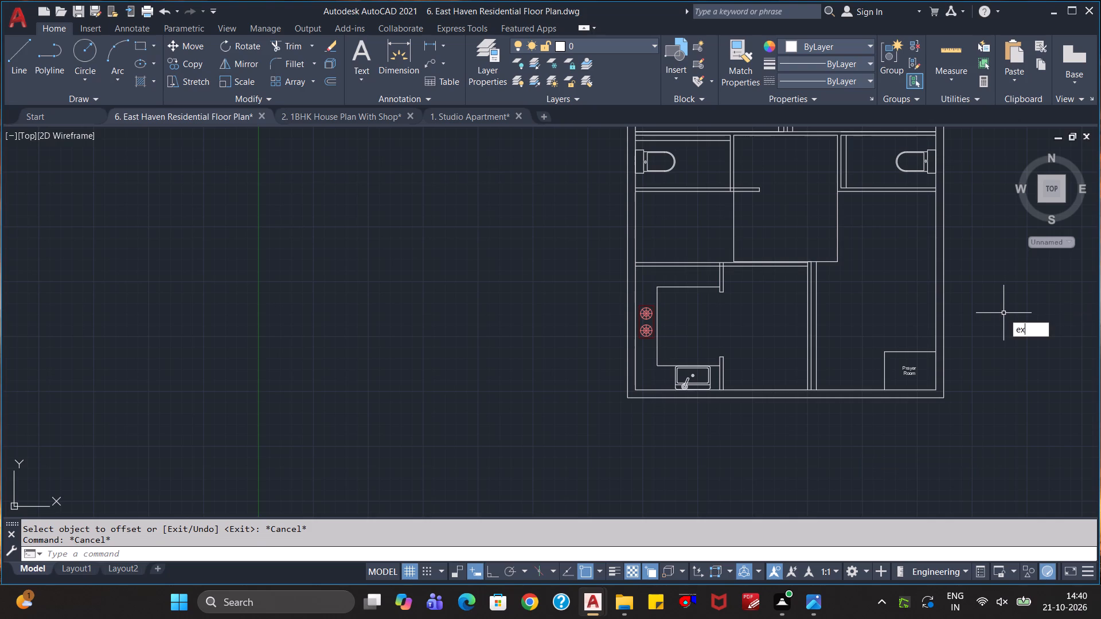
{"action": "key", "text": "Return"}
{"action": "left_click", "coordinate": [816, 377]}
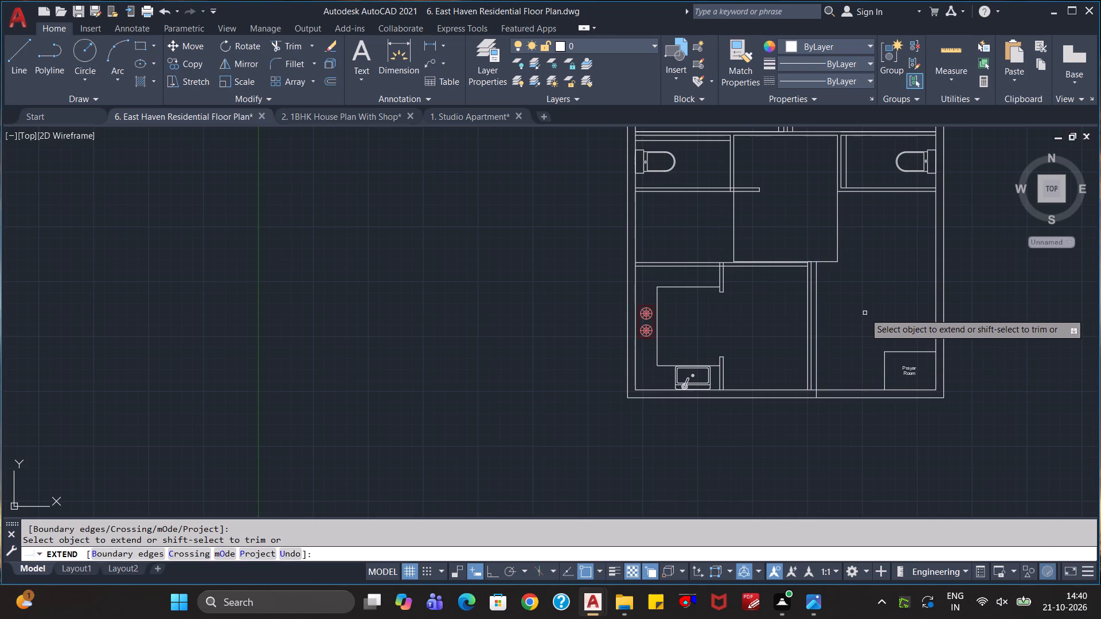
Extend the two offset lines beside the bedroom divider down across the horizontal wall below the bedrooms.
{"action": "middle_click_drag", "start_coordinate": [865, 311], "coordinate": [833, 387]}
{"action": "middle_click_drag", "start_coordinate": [862, 299], "coordinate": [844, 369]}
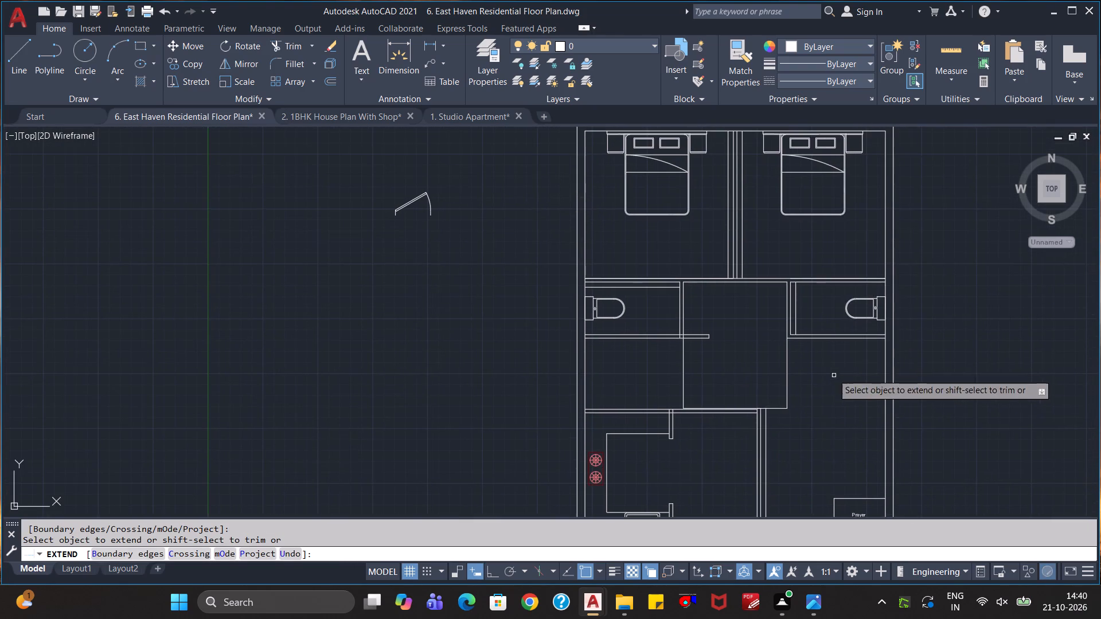
{"action": "scroll", "coordinate": [756, 318], "scroll_direction": "up", "scroll_amount": 2}
{"action": "middle_click_drag", "start_coordinate": [747, 289], "coordinate": [774, 338]}
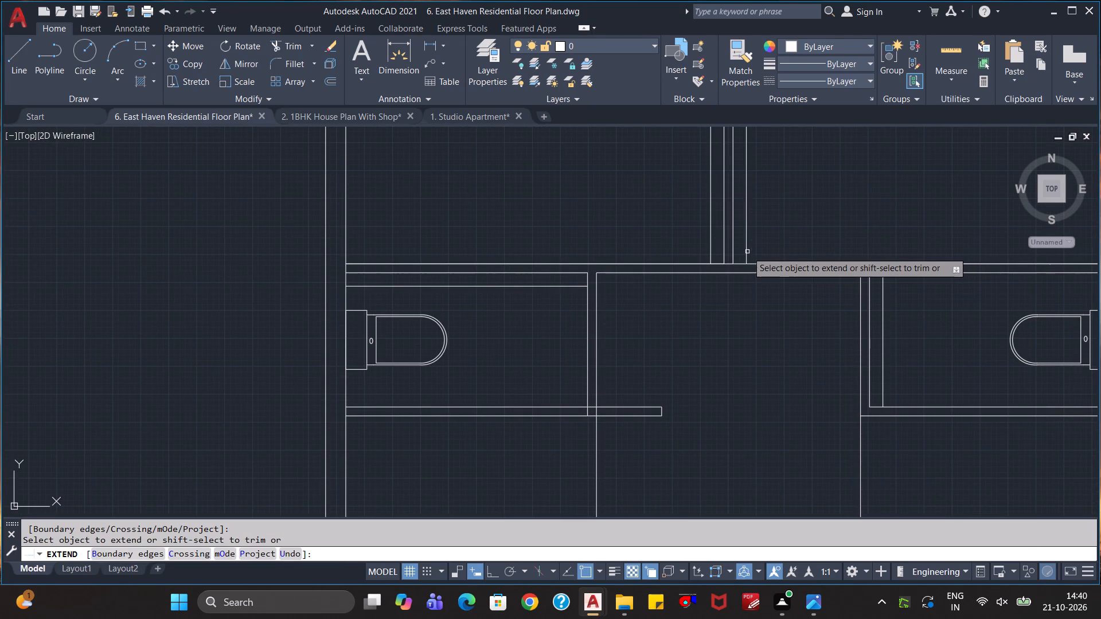
{"action": "left_click", "coordinate": [747, 252]}
{"action": "left_click", "coordinate": [710, 257]}
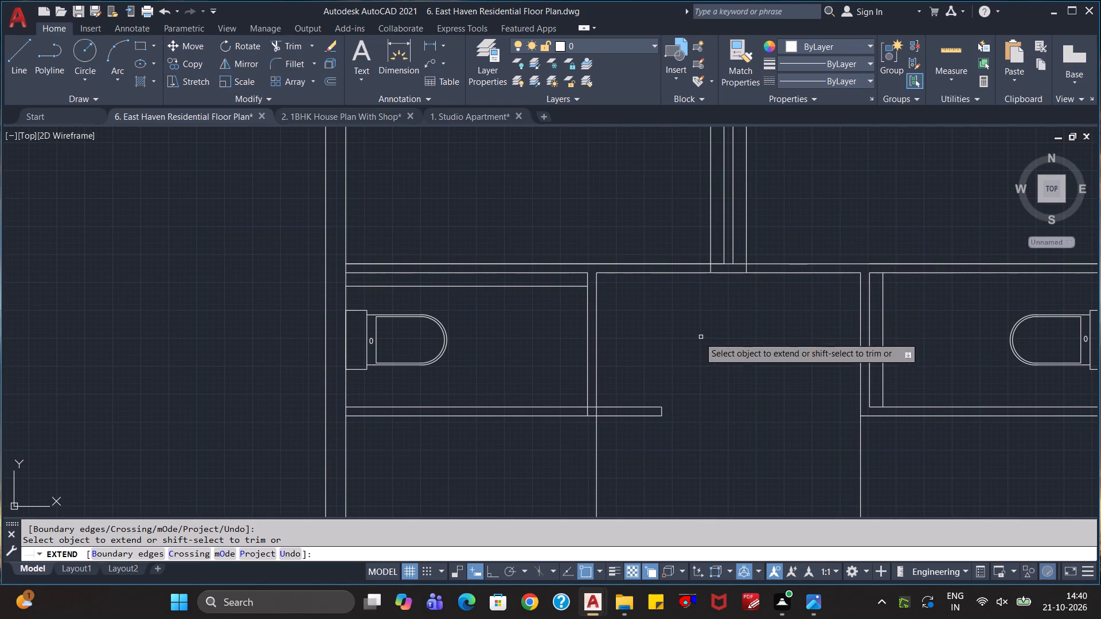
Extend the left commode room's offset line across its east partition and the right room's offset line up through its upper wall.
{"action": "left_click", "coordinate": [577, 287]}
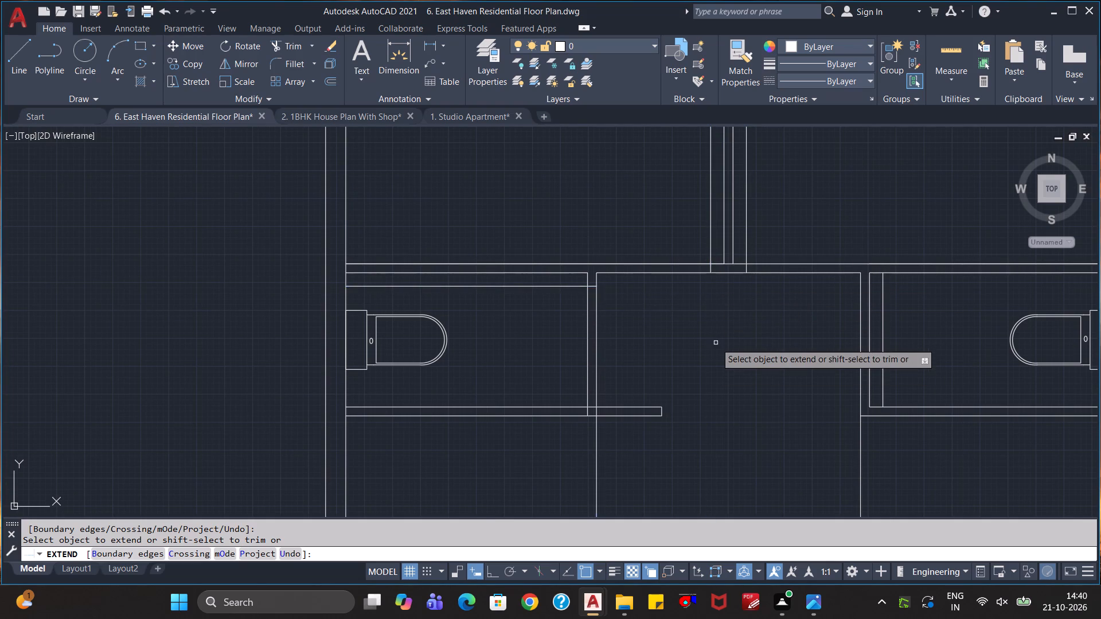
{"action": "scroll", "coordinate": [717, 343], "scroll_direction": "down", "scroll_amount": 1}
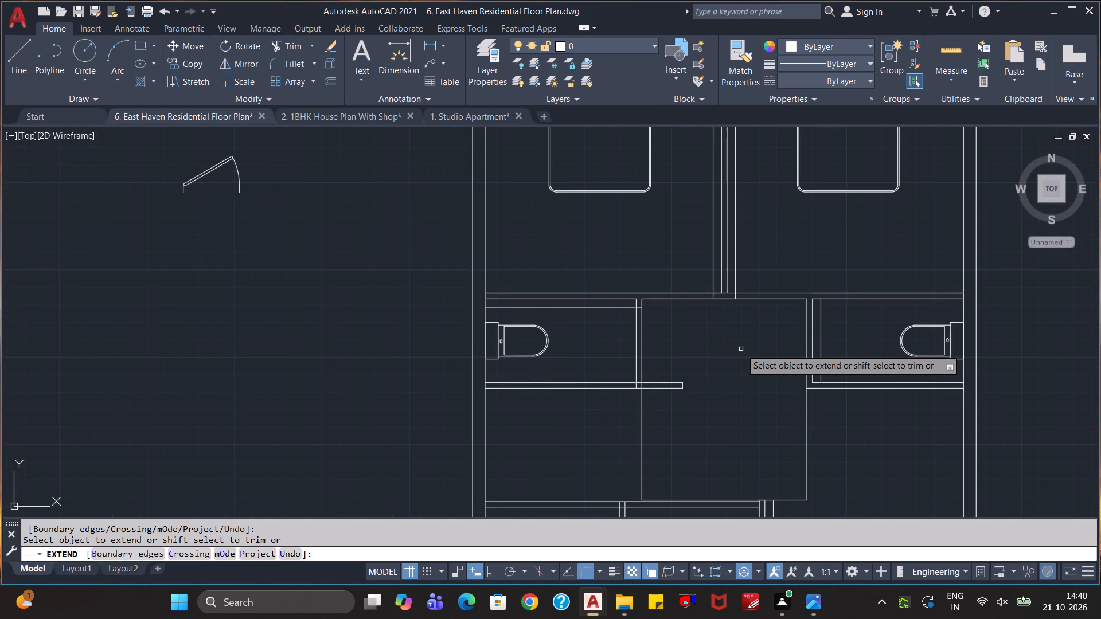
{"action": "scroll", "coordinate": [741, 349], "scroll_direction": "down", "scroll_amount": 1}
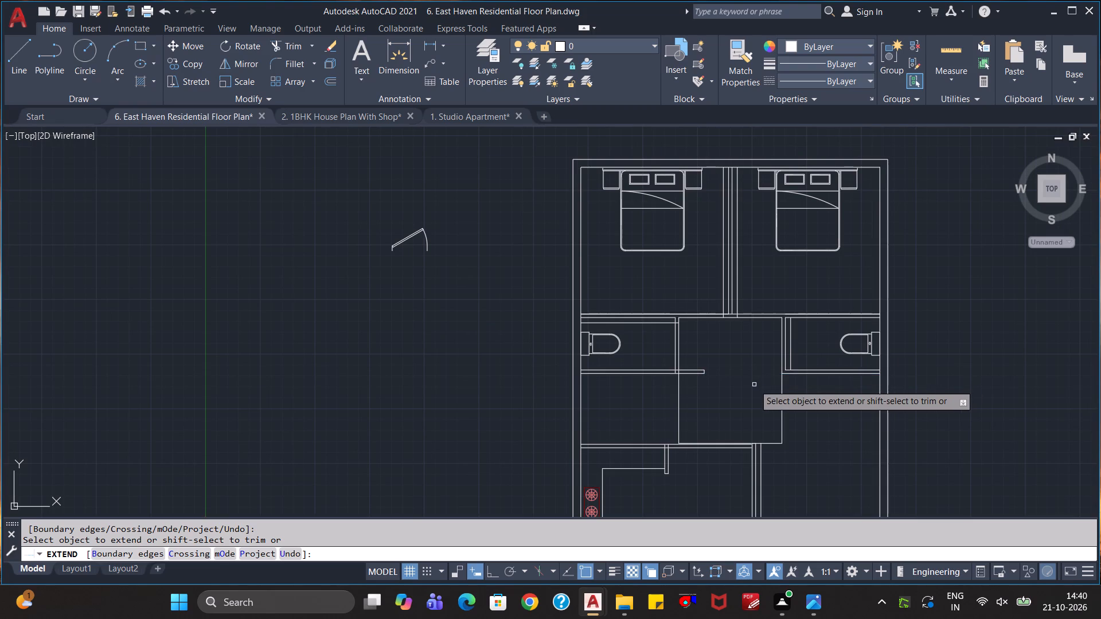
{"action": "left_click", "coordinate": [791, 328]}
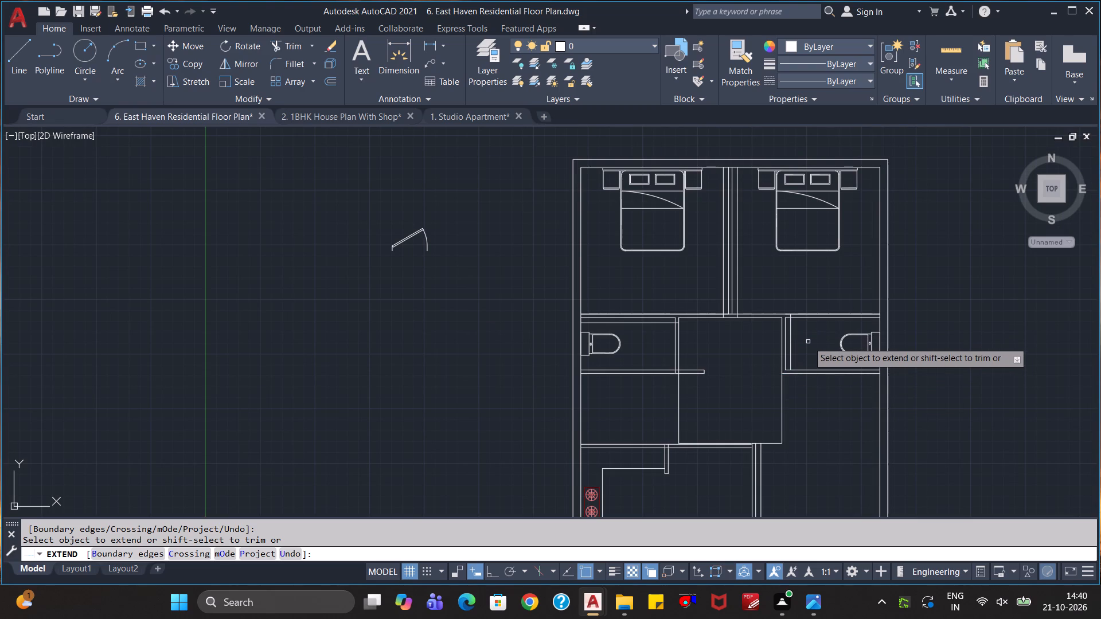
{"action": "scroll", "coordinate": [760, 350], "scroll_direction": "up", "scroll_amount": 1}
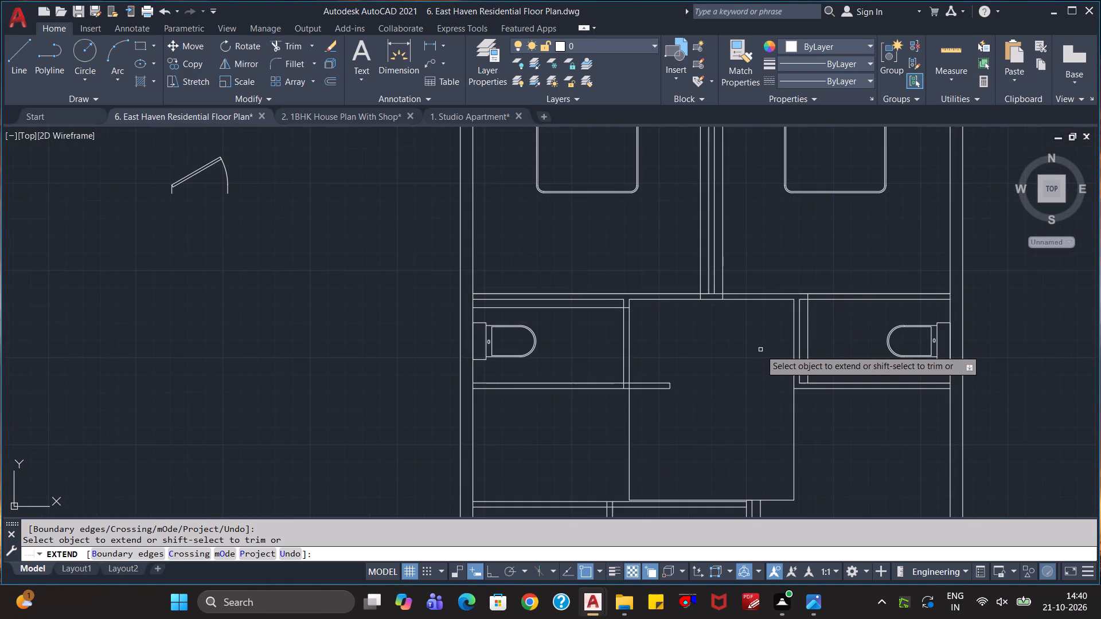
Measure the open area between the left commode room and the kitchen.
{"action": "scroll", "coordinate": [760, 350], "scroll_direction": "up", "scroll_amount": 1}
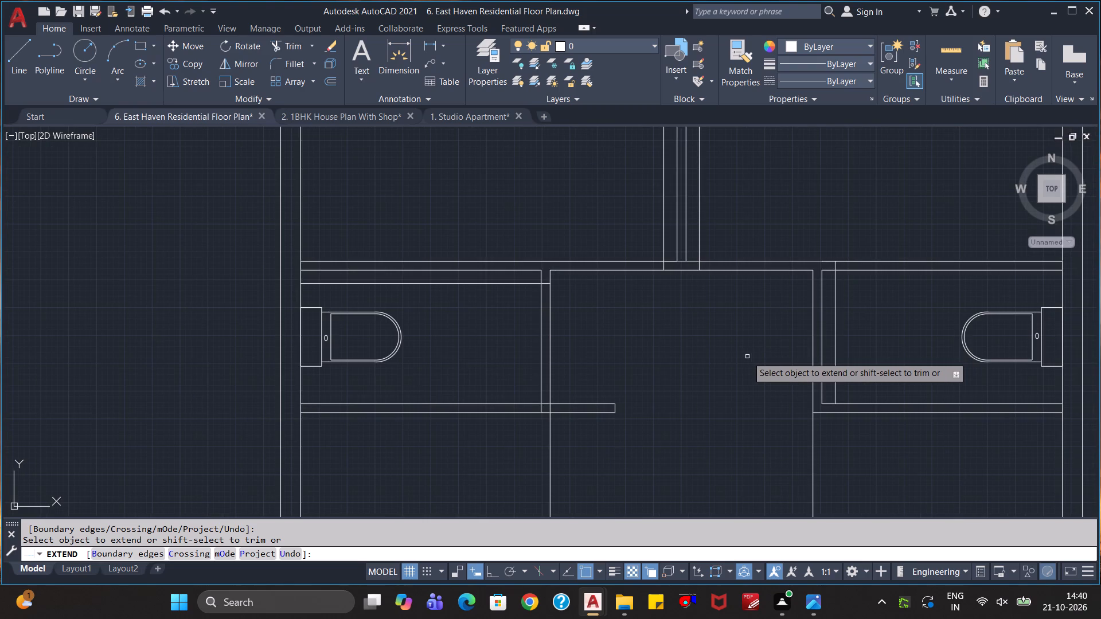
{"action": "middle_click_drag", "start_coordinate": [741, 357], "coordinate": [763, 314]}
{"action": "scroll", "coordinate": [760, 312], "scroll_direction": "down", "scroll_amount": 1}
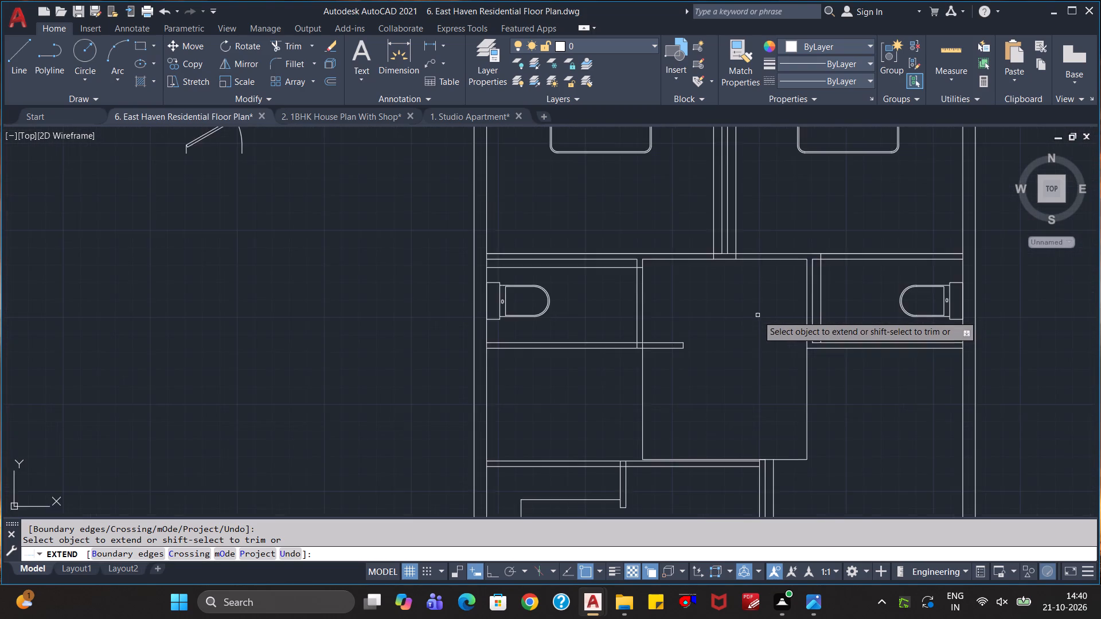
{"action": "scroll", "coordinate": [754, 318], "scroll_direction": "down", "scroll_amount": 1}
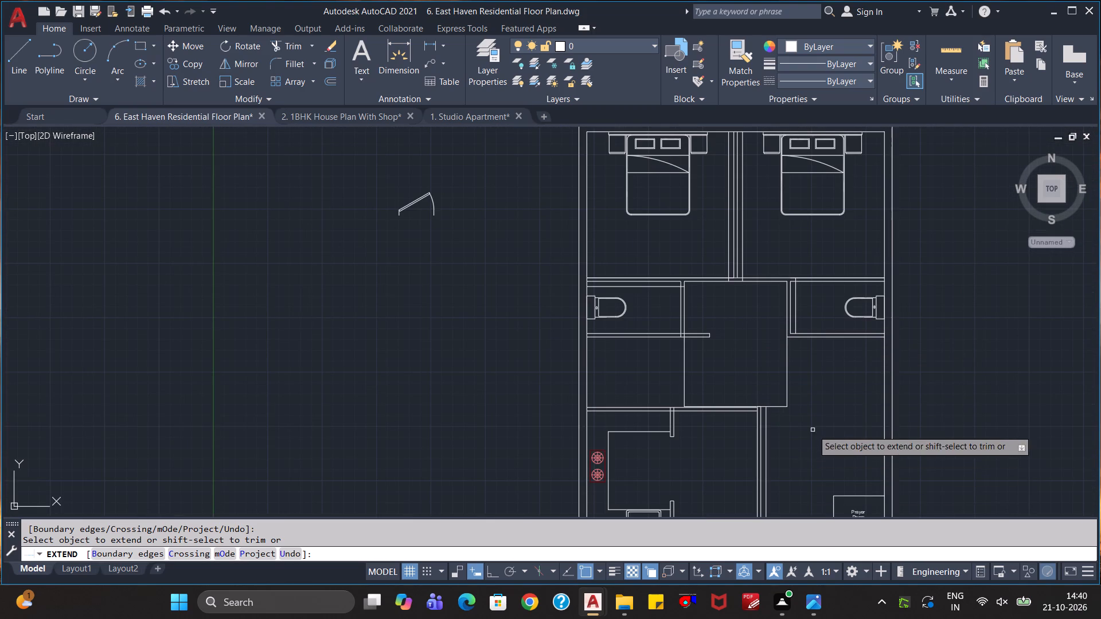
{"action": "middle_click_drag", "start_coordinate": [814, 428], "coordinate": [817, 328]}
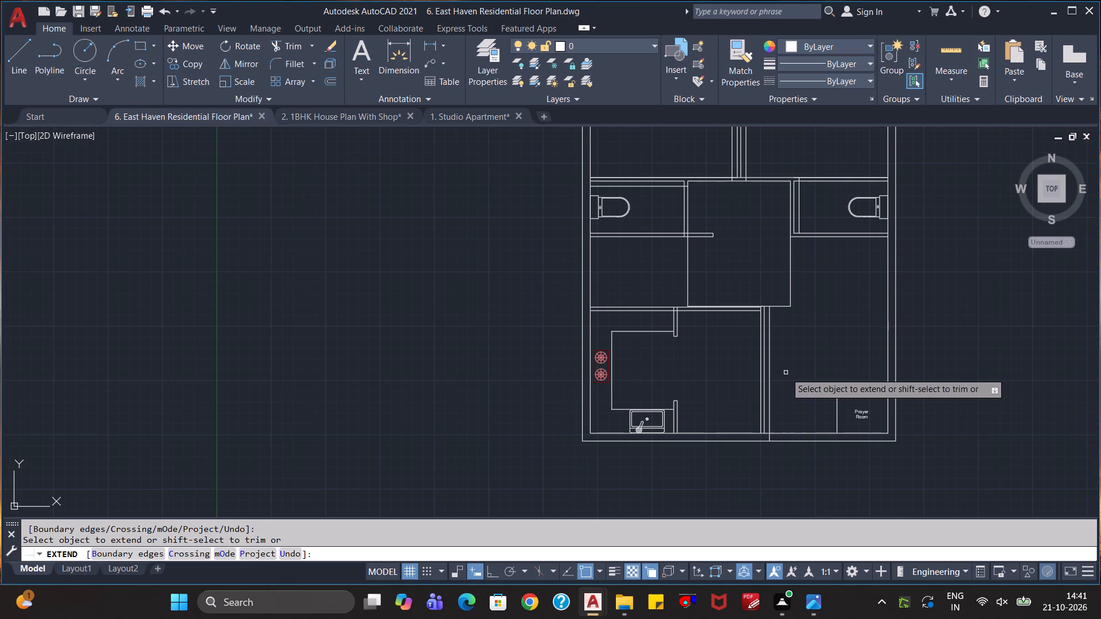
{"action": "key", "text": "Escape"}
{"action": "key", "text": "Escape"}
{"action": "key", "text": "Escape"}
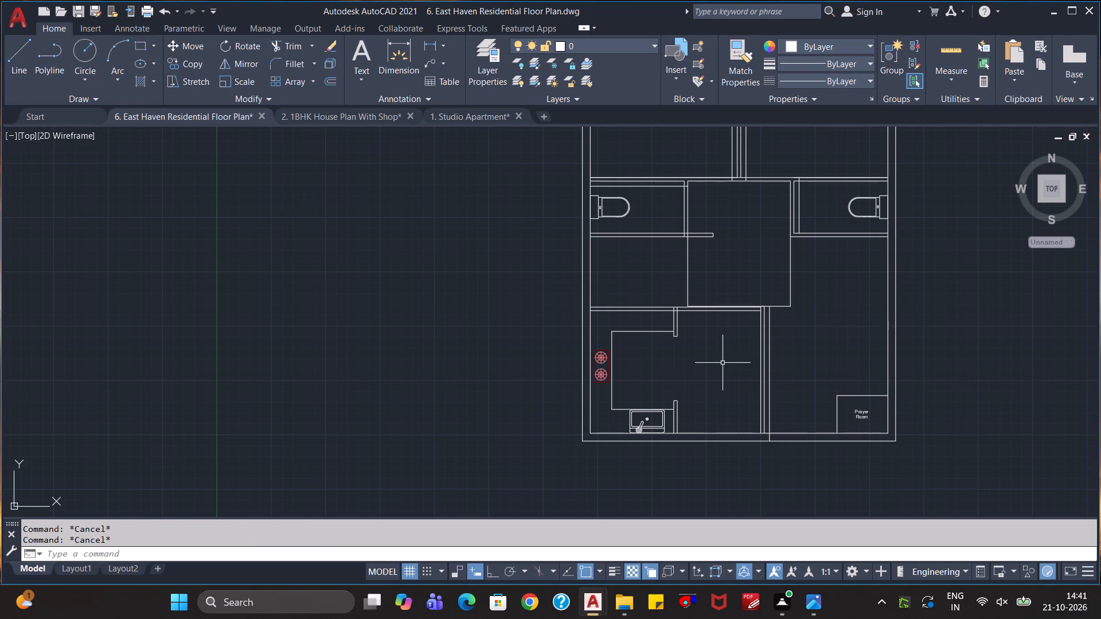
{"action": "left_click", "coordinate": [944, 44]}
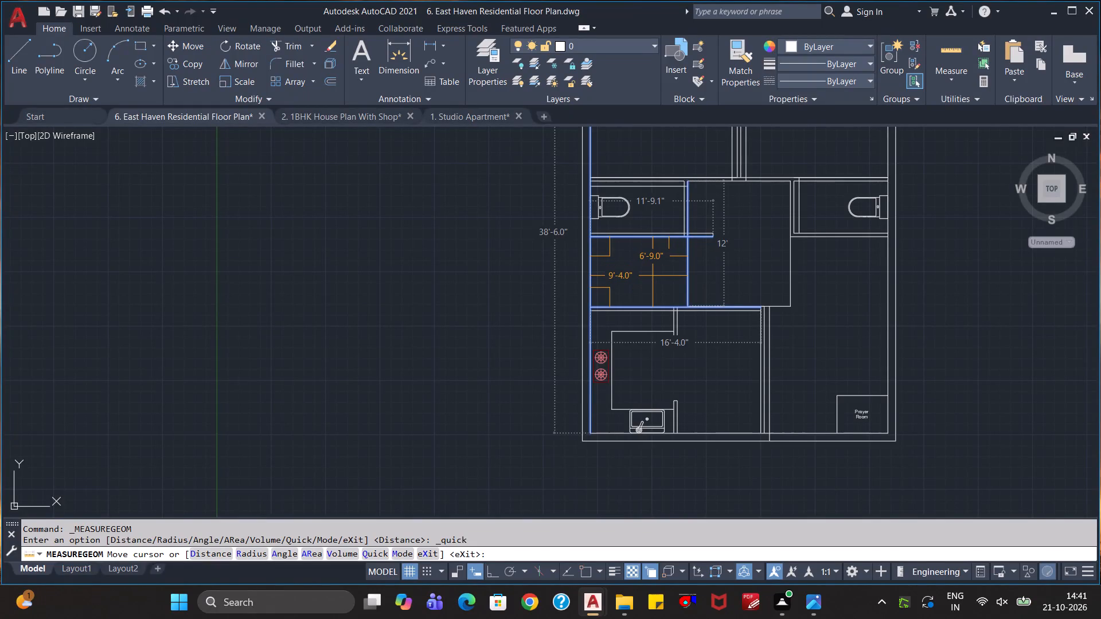
{"action": "key", "text": "Escape"}
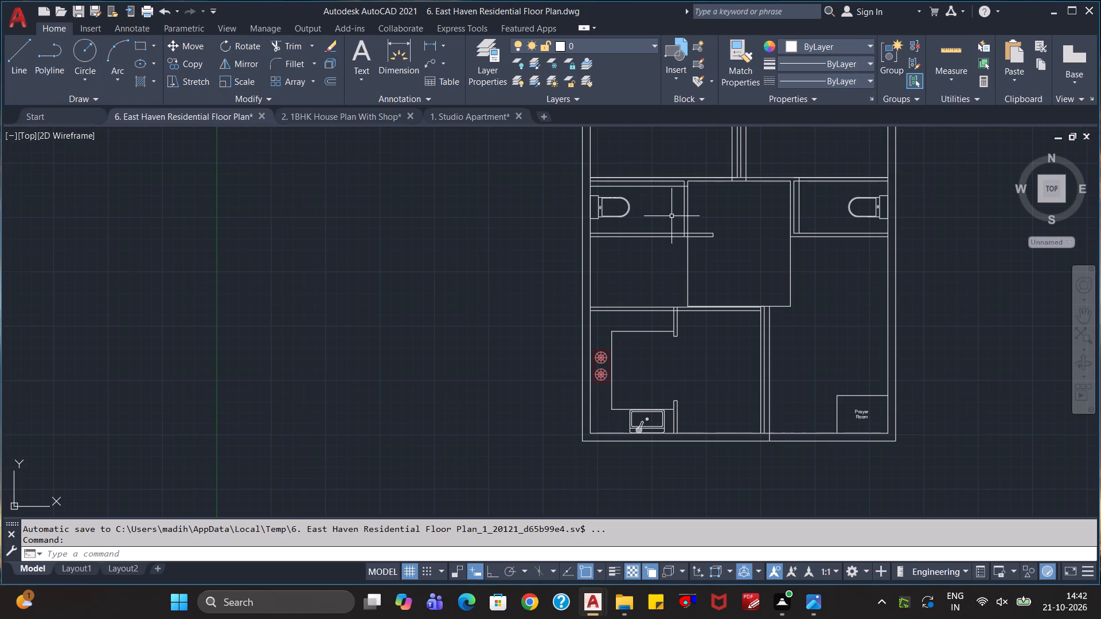
Offset the kitchen's upper wall line 3' up and the left commode room's lower wall line 3' down, into the area between them.
{"action": "key", "text": "o"}
{"action": "key", "text": "Return"}
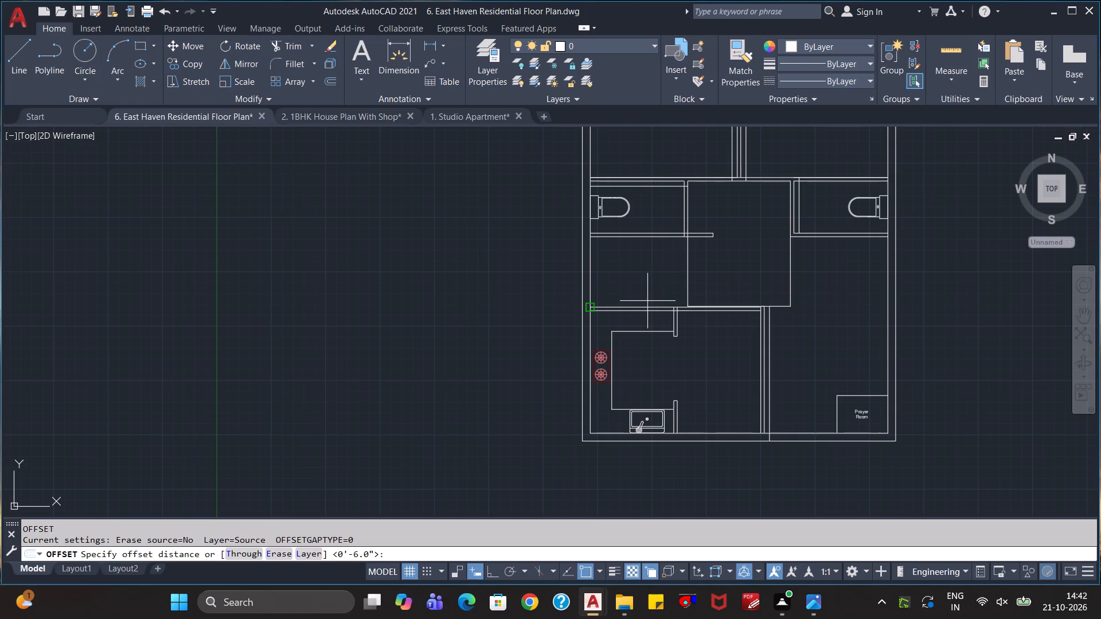
{"action": "key", "text": "3"}
{"action": "key", "text": "apostrophe"}
{"action": "key", "text": "Return"}
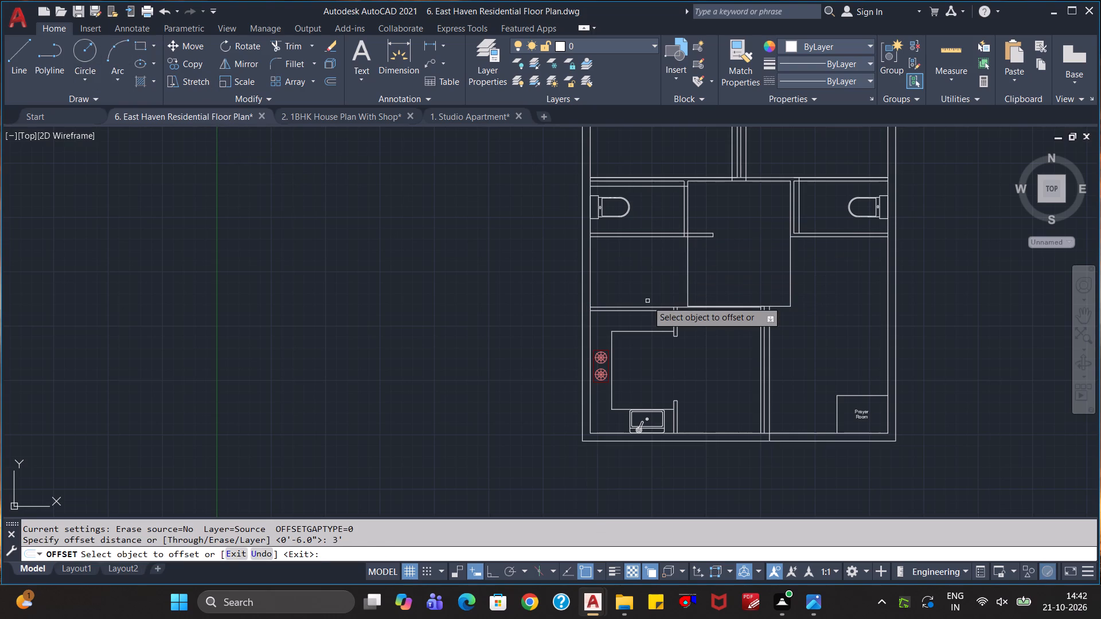
{"action": "left_click", "coordinate": [655, 308]}
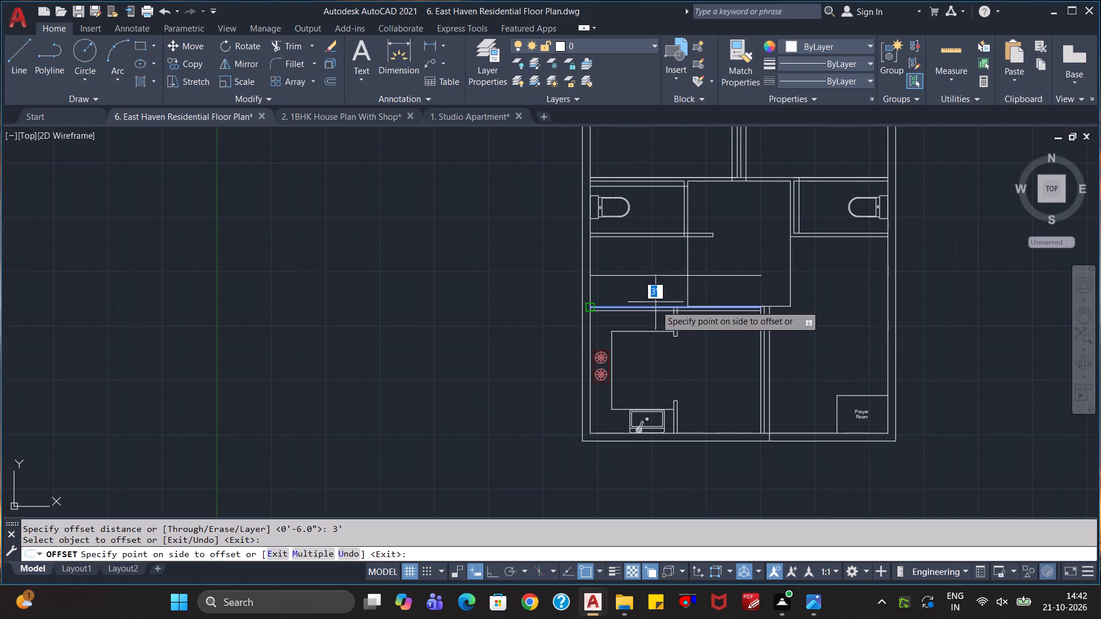
{"action": "left_click", "coordinate": [656, 285]}
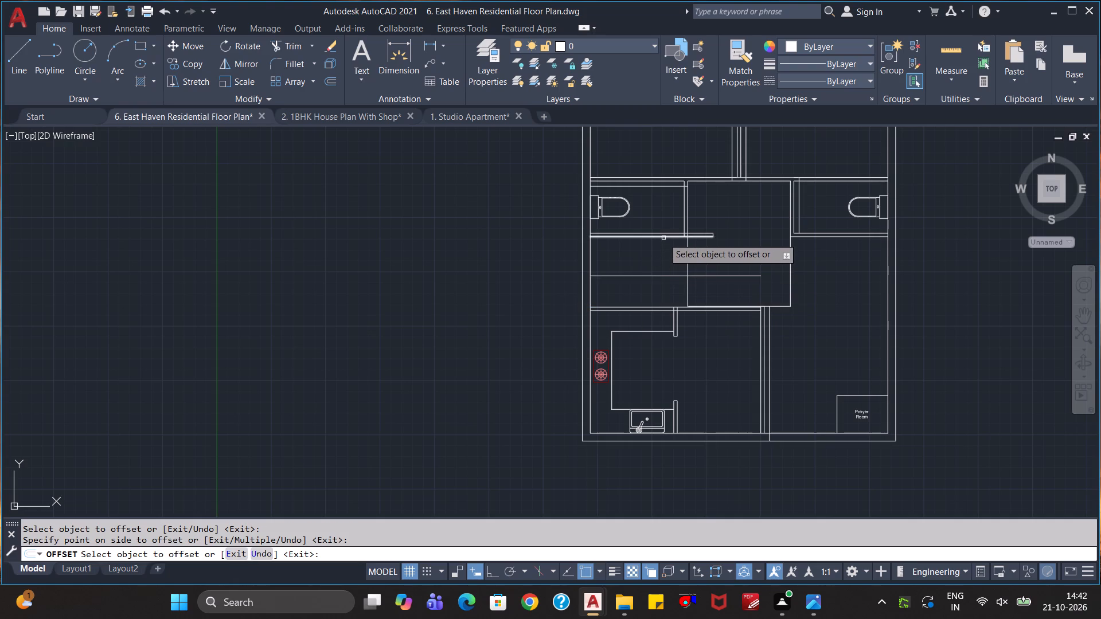
{"action": "left_click", "coordinate": [663, 238]}
{"action": "left_click", "coordinate": [658, 256]}
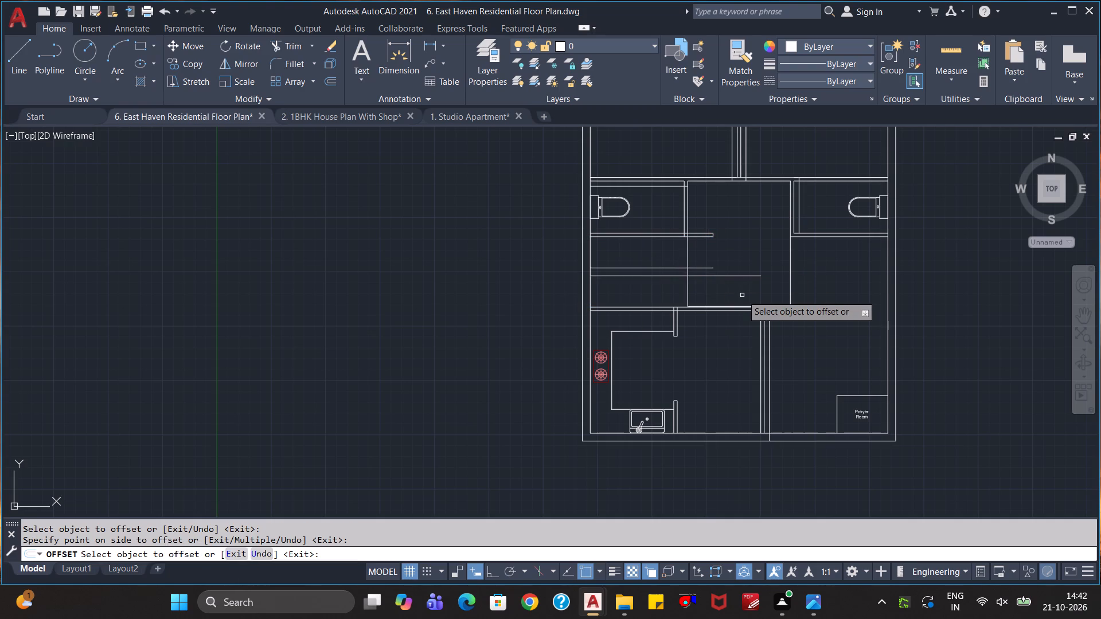
{"action": "key", "text": "Escape"}
{"action": "key", "text": "Escape"}
{"action": "key", "text": "Escape"}
{"action": "key", "text": "Escape"}
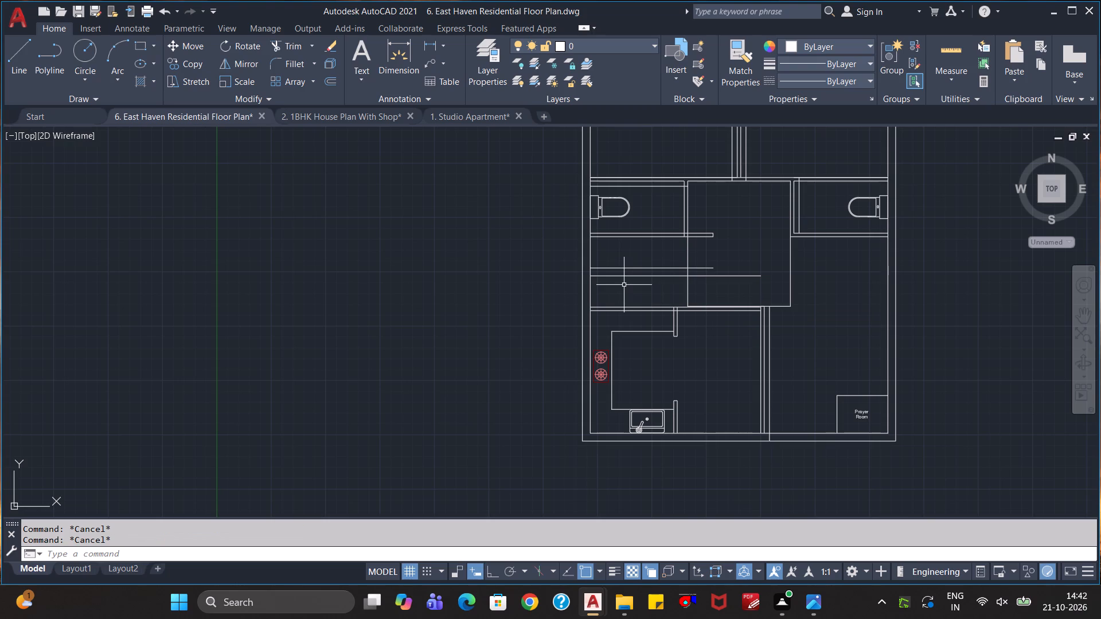
Offset the inner face of the west exterior wall 3' into the plan.
{"action": "key", "text": "o"}
{"action": "key", "text": "Return"}
{"action": "key", "text": "Return"}
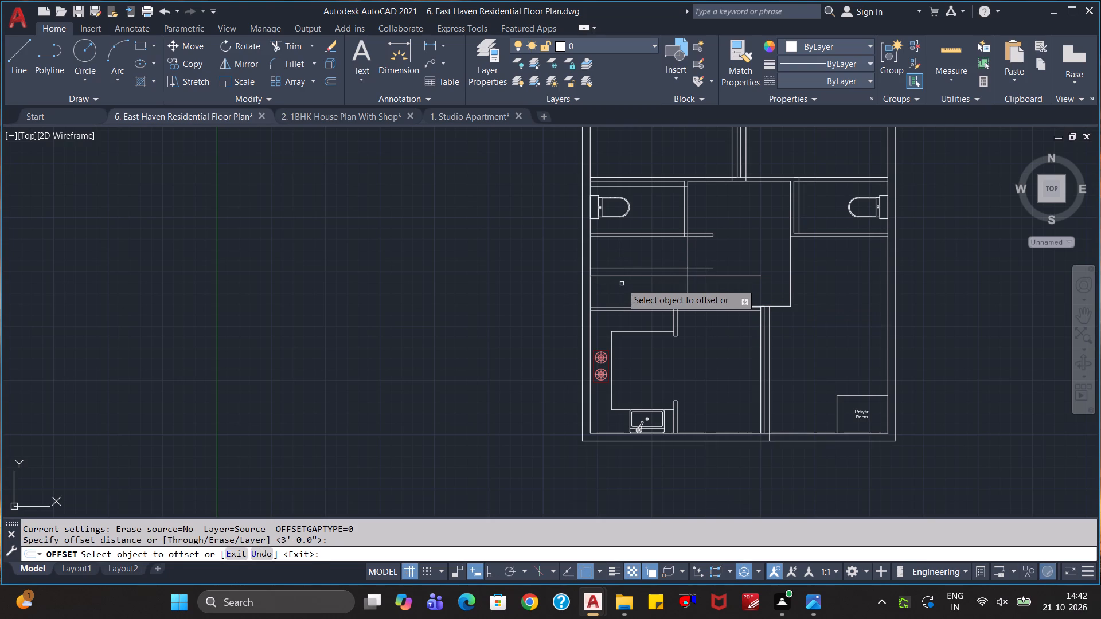
{"action": "left_click", "coordinate": [591, 288]}
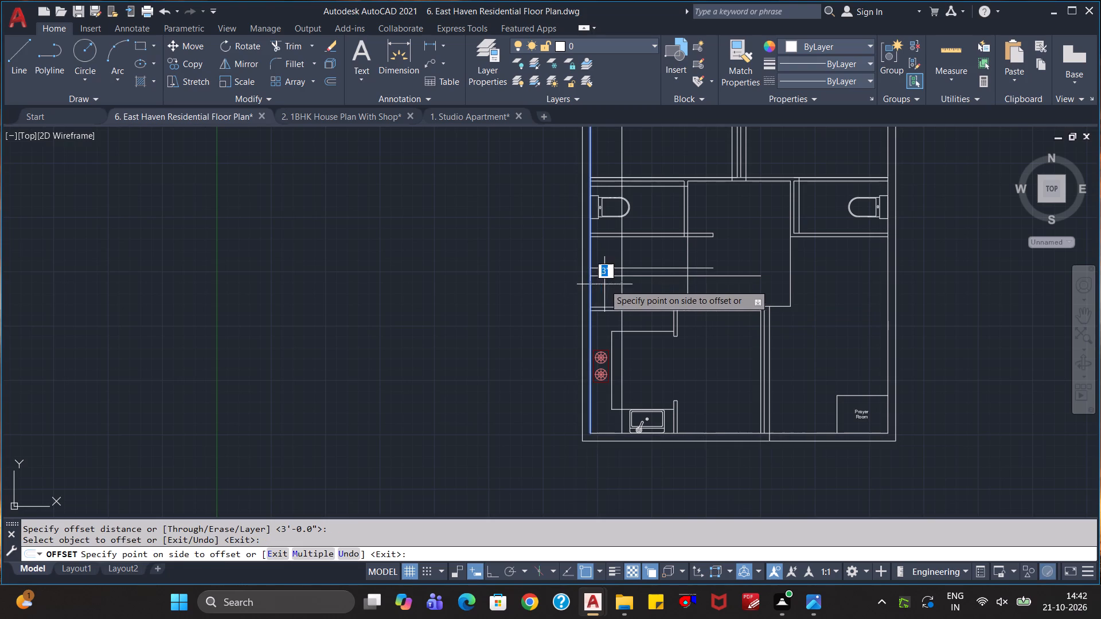
{"action": "left_click", "coordinate": [607, 284]}
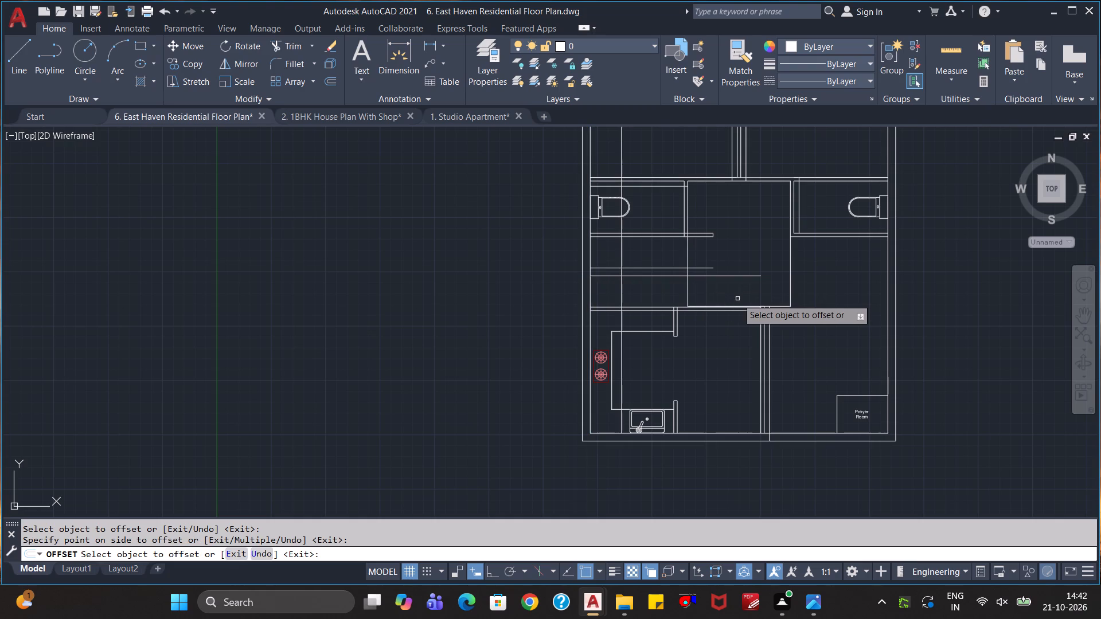
{"action": "key", "text": "Escape"}
{"action": "key", "text": "Escape"}
Trim the west ends of the two horizontal offset lines back to the new vertical line.
{"action": "type", "text": "tr"}
{"action": "key", "text": "Return"}
{"action": "left_click", "coordinate": [610, 296]}
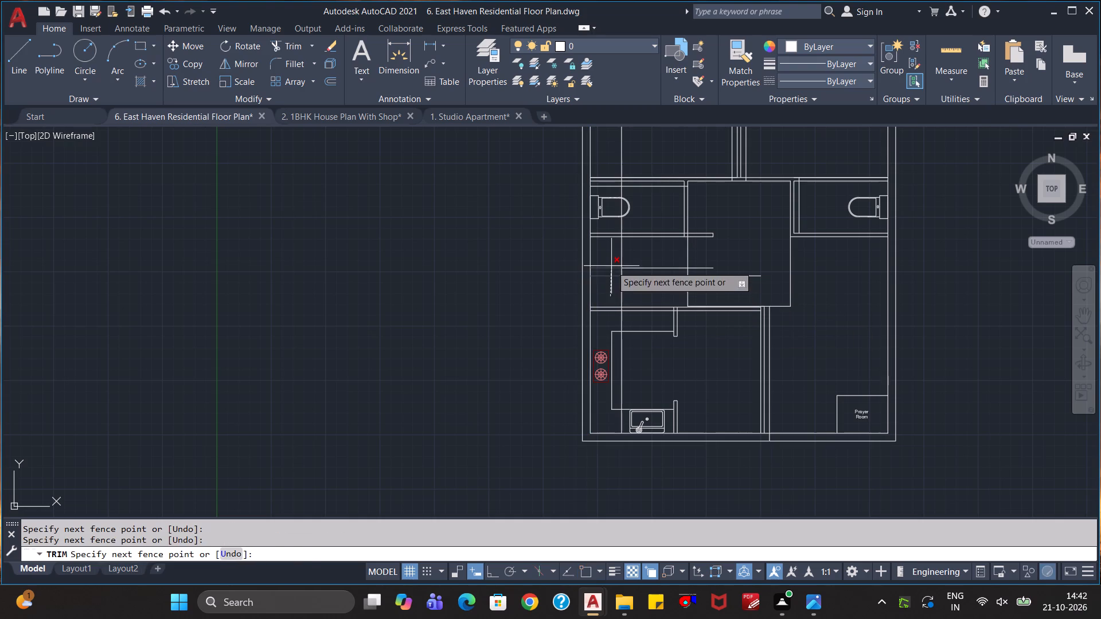
{"action": "left_click", "coordinate": [611, 266]}
Trim the offset line west of the Prayer Room, keeping only the piece across the bottom exterior wall.
{"action": "scroll", "coordinate": [682, 265], "scroll_direction": "up", "scroll_amount": 3}
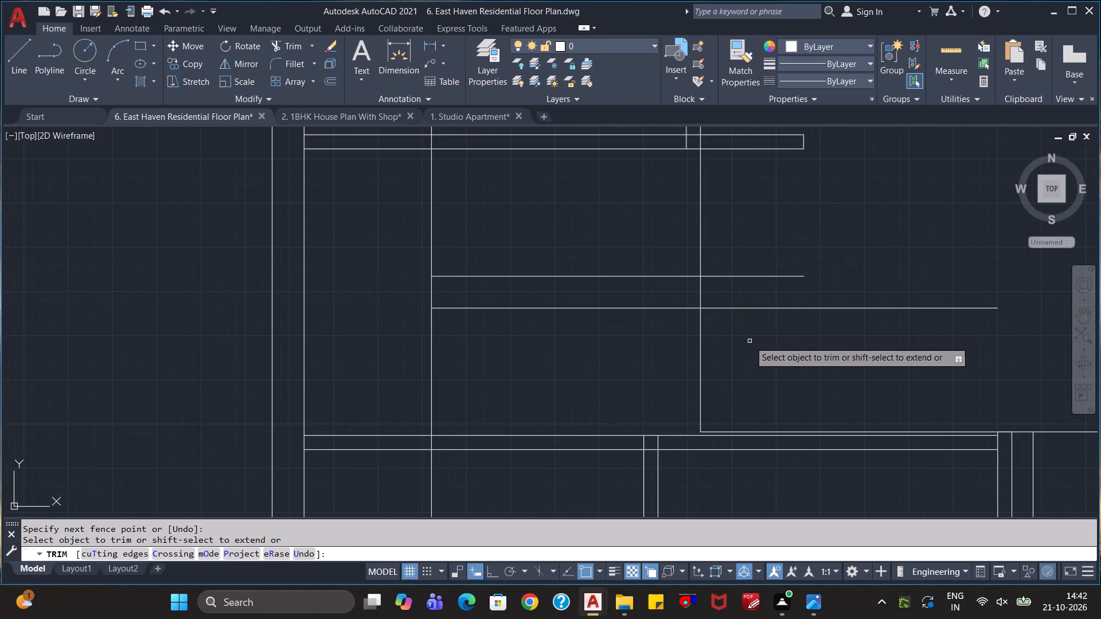
{"action": "scroll", "coordinate": [754, 341], "scroll_direction": "down", "scroll_amount": 2}
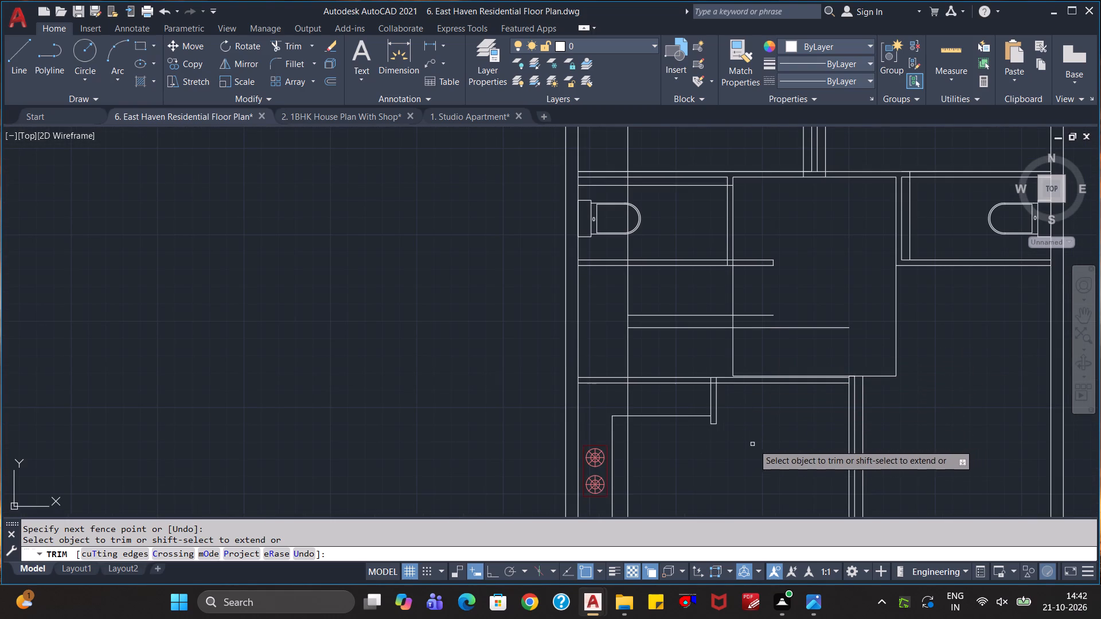
{"action": "scroll", "coordinate": [794, 426], "scroll_direction": "up", "scroll_amount": 1}
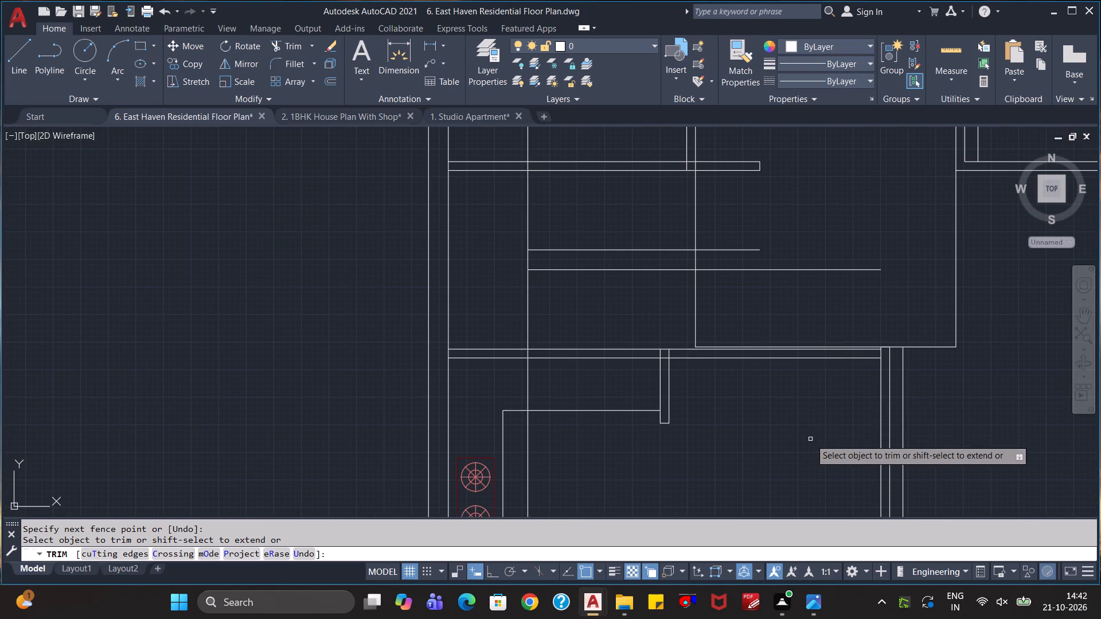
{"action": "scroll", "coordinate": [810, 439], "scroll_direction": "down", "scroll_amount": 2}
{"action": "middle_click_drag", "start_coordinate": [868, 468], "coordinate": [864, 386]}
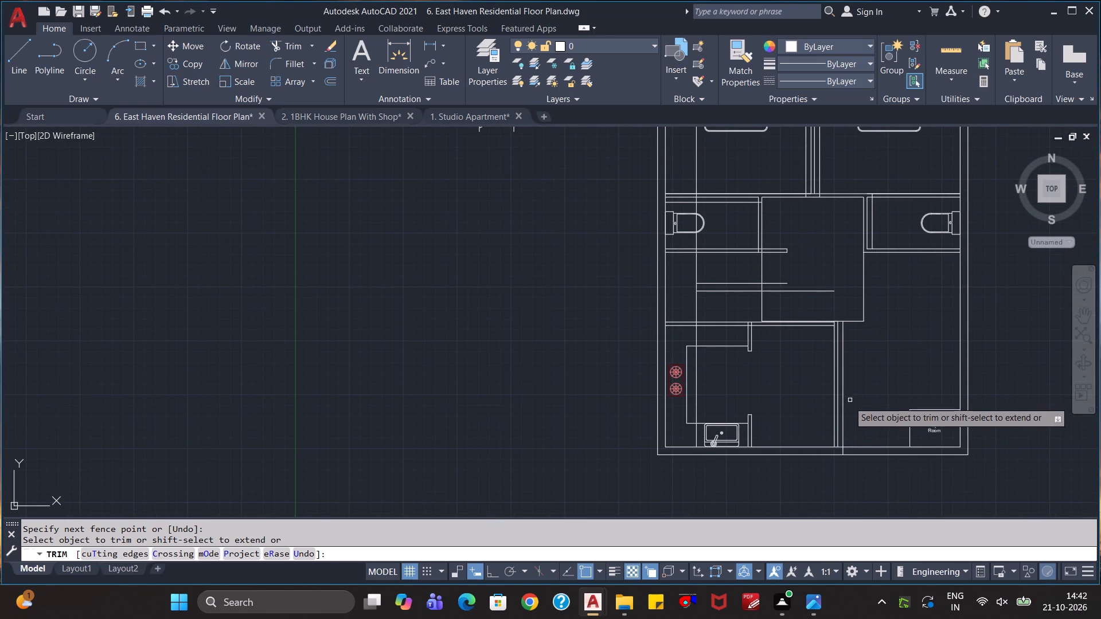
{"action": "left_click", "coordinate": [845, 409]}
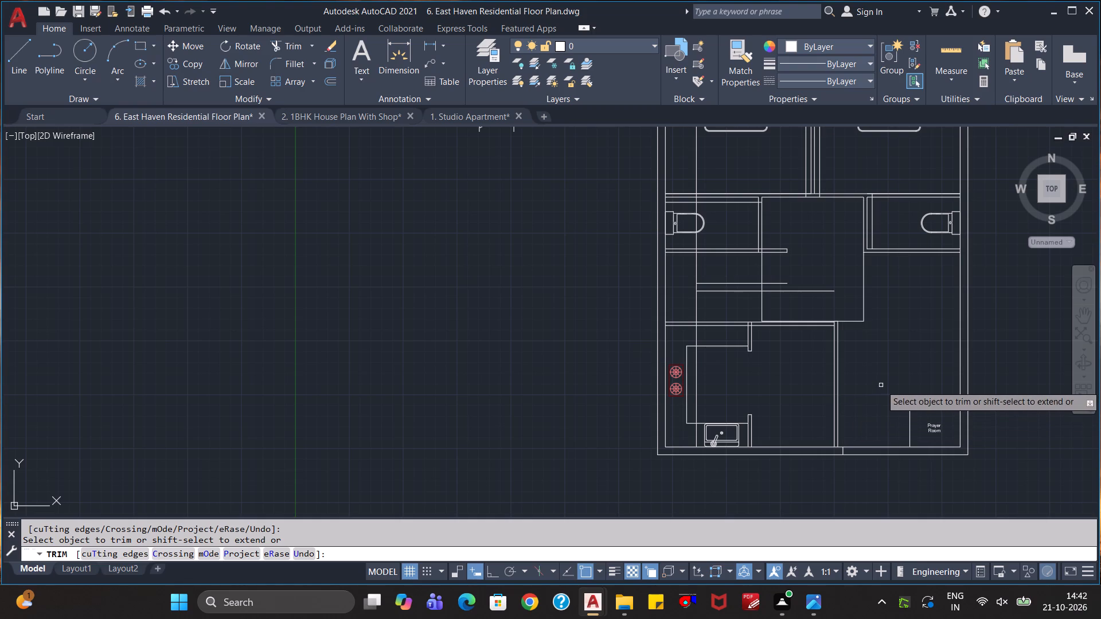
Trim the offset lines in the right commode room and on both sides of the bedroom divider, leaving only their pieces across the wall below the bedrooms.
{"action": "middle_click_drag", "start_coordinate": [890, 291], "coordinate": [874, 410]}
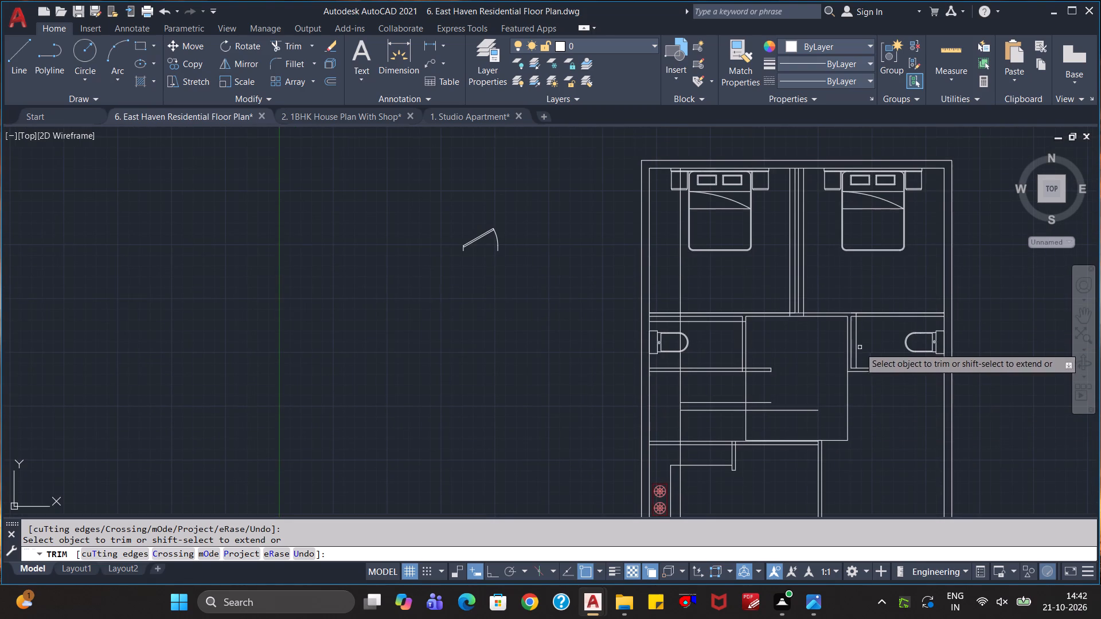
{"action": "left_click", "coordinate": [858, 345]}
{"action": "scroll", "coordinate": [784, 323], "scroll_direction": "up", "scroll_amount": 1}
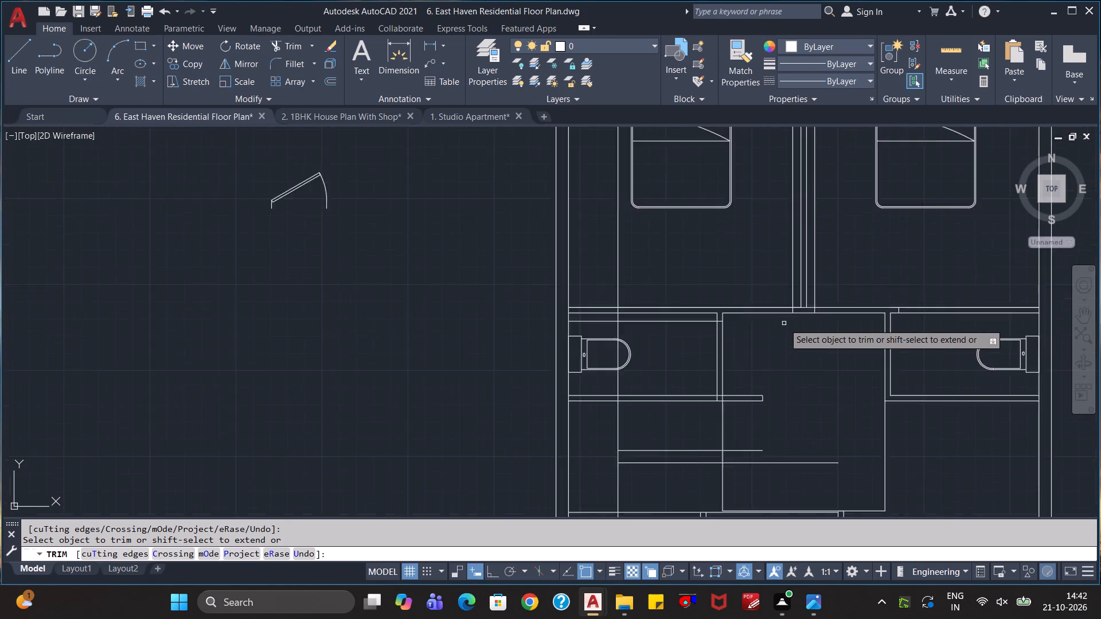
{"action": "scroll", "coordinate": [784, 323], "scroll_direction": "up", "scroll_amount": 1}
{"action": "left_click", "coordinate": [797, 285]}
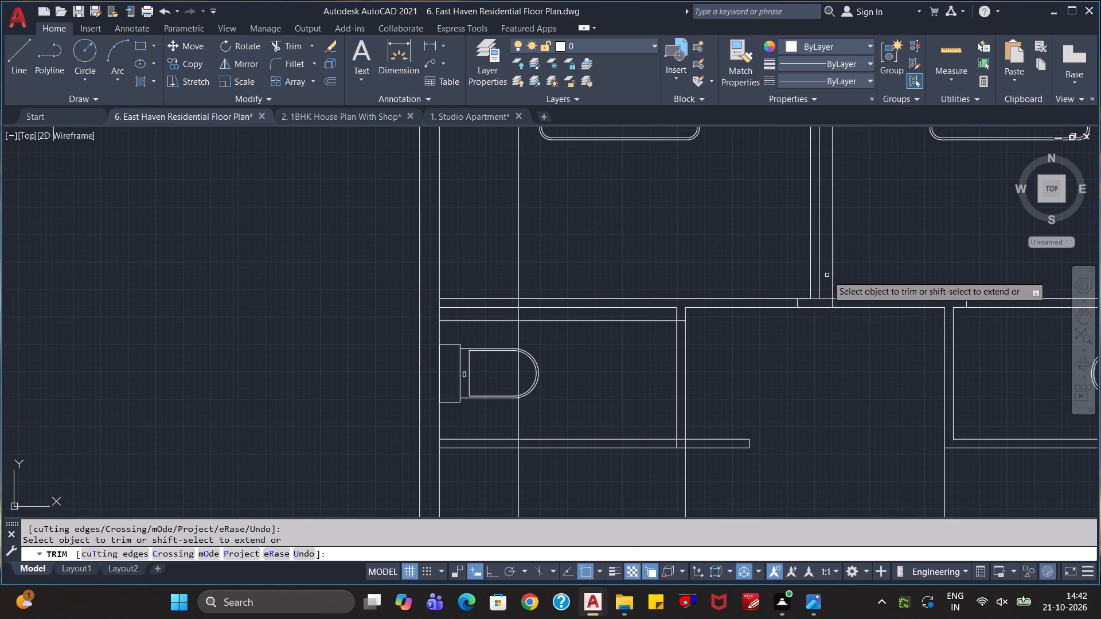
{"action": "left_click", "coordinate": [833, 273]}
Trim the vertical line 3' inside the west wall across the kitchen, the commode, and the walls above the kitchen and below the commode room.
{"action": "scroll", "coordinate": [848, 263], "scroll_direction": "down", "scroll_amount": 1}
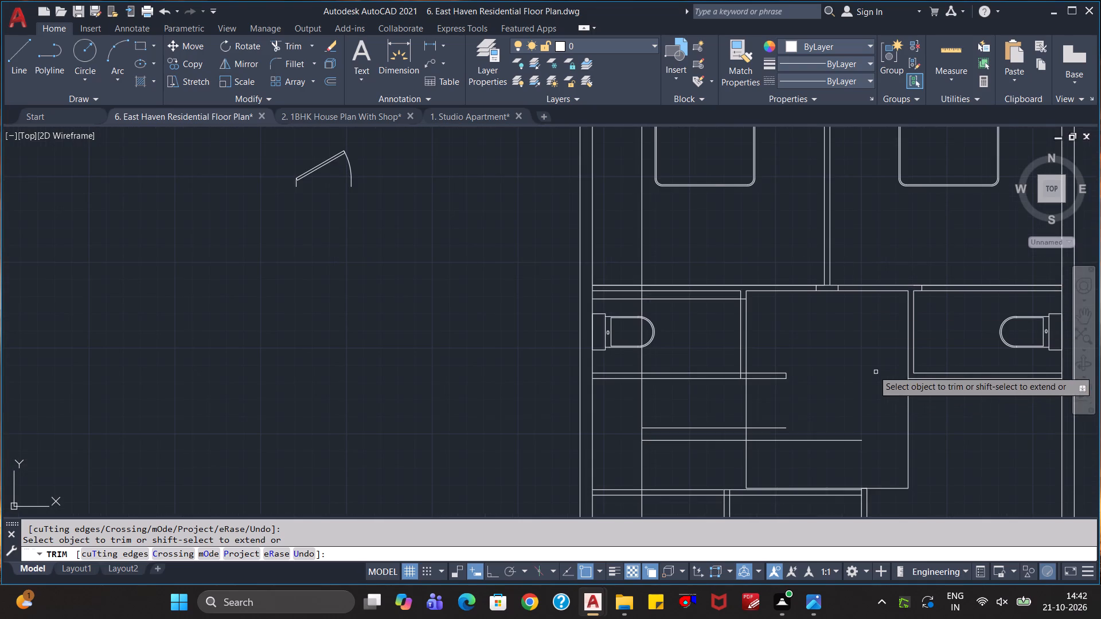
{"action": "scroll", "coordinate": [865, 357], "scroll_direction": "down", "scroll_amount": 1}
{"action": "middle_click_drag", "start_coordinate": [857, 355], "coordinate": [833, 344]}
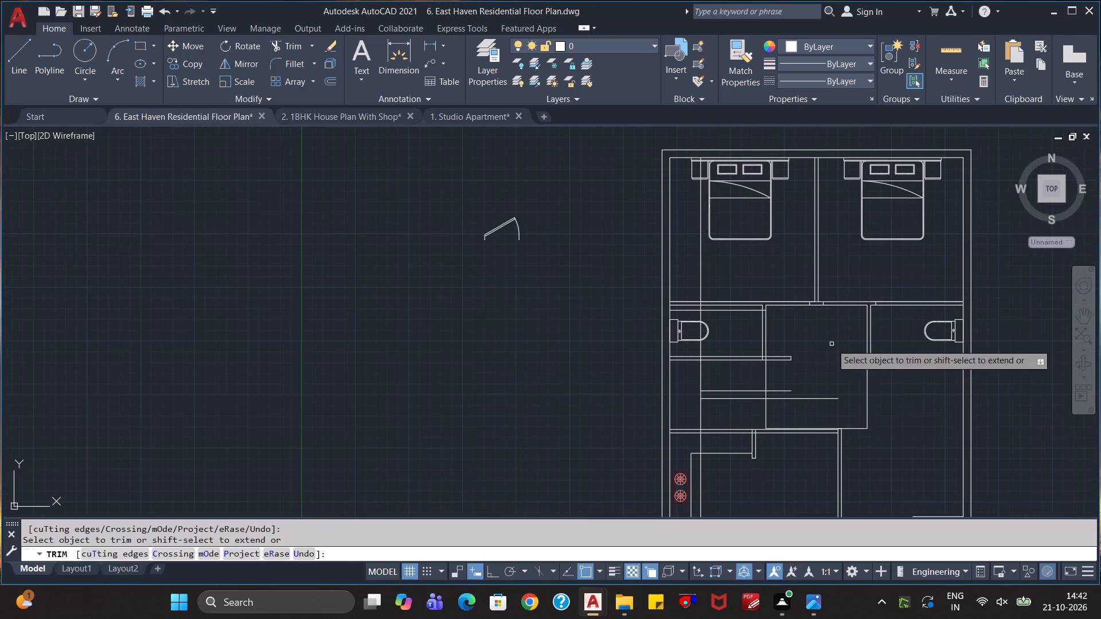
{"action": "scroll", "coordinate": [837, 362], "scroll_direction": "down", "scroll_amount": 1}
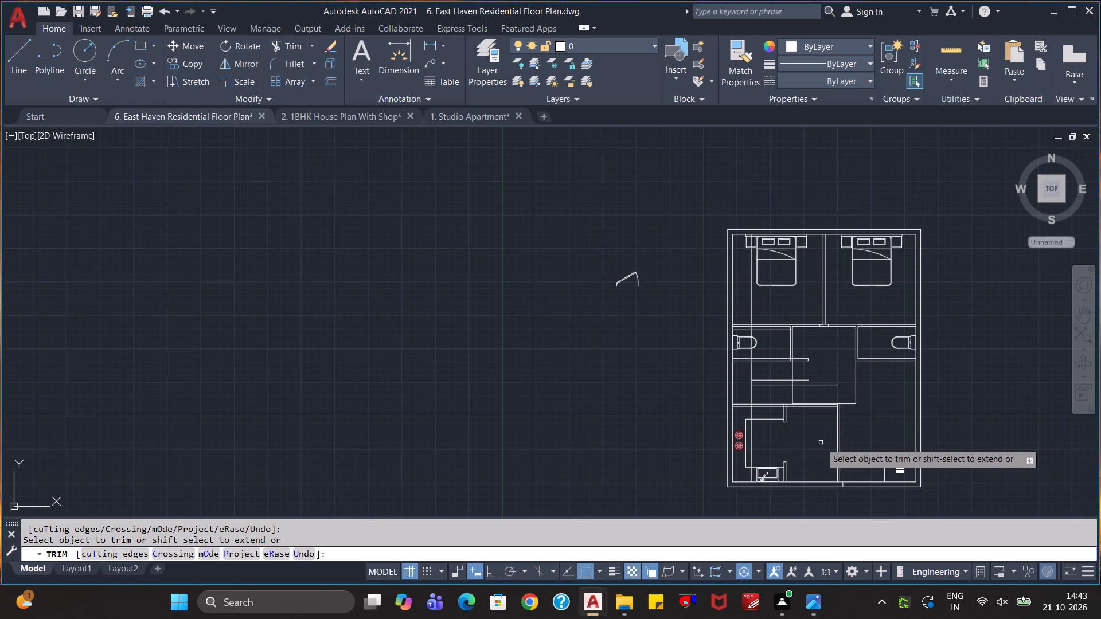
{"action": "scroll", "coordinate": [821, 442], "scroll_direction": "up", "scroll_amount": 1}
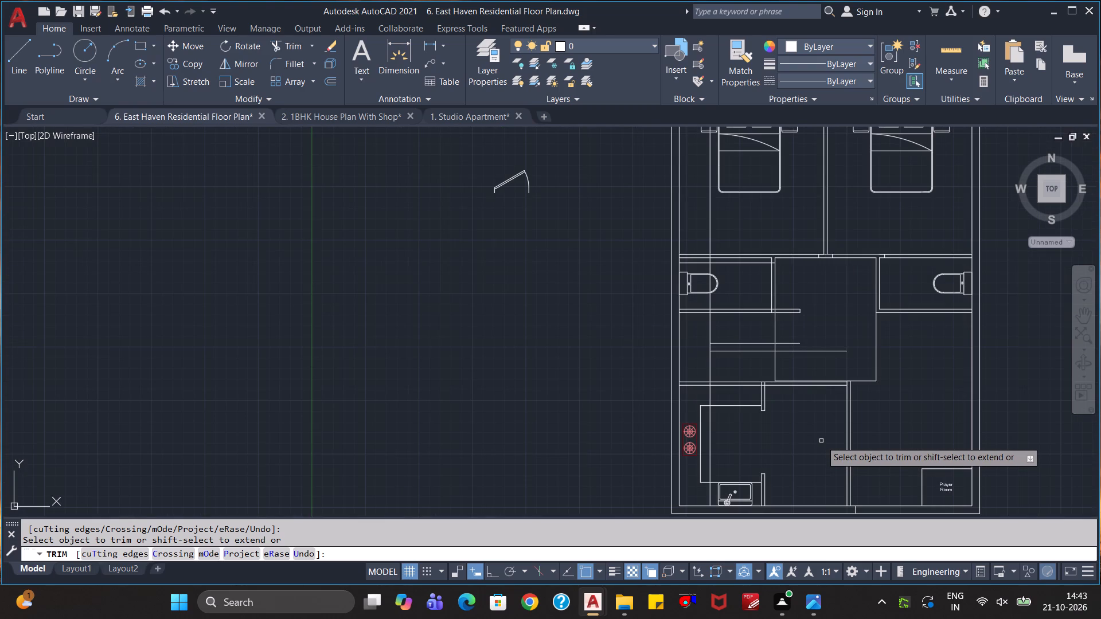
{"action": "scroll", "coordinate": [821, 441], "scroll_direction": "down", "scroll_amount": 1}
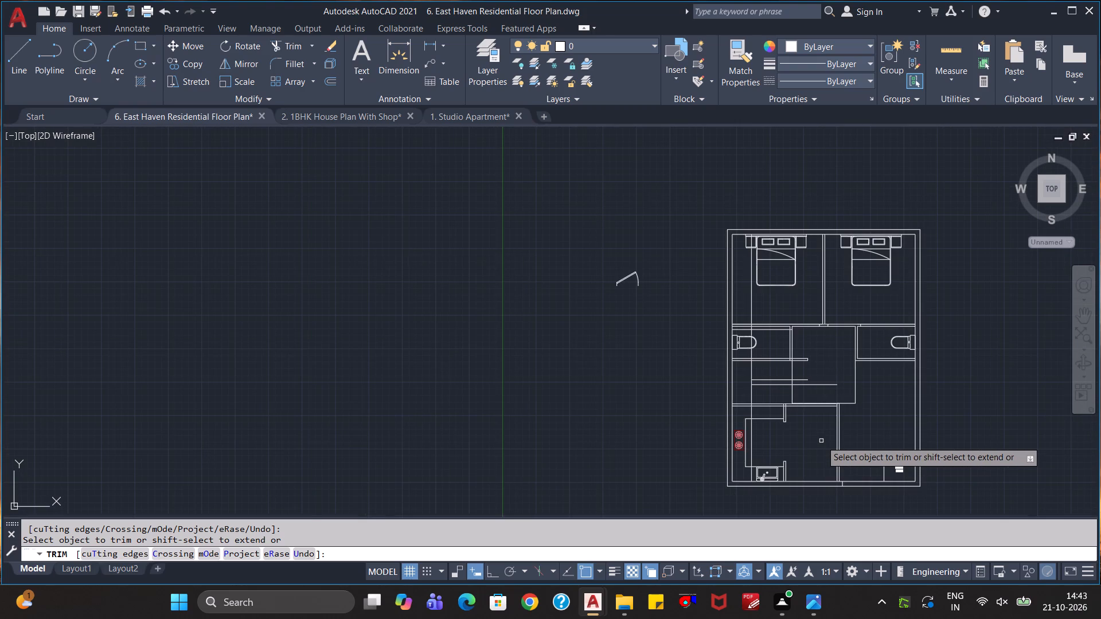
{"action": "scroll", "coordinate": [821, 441], "scroll_direction": "up", "scroll_amount": 1}
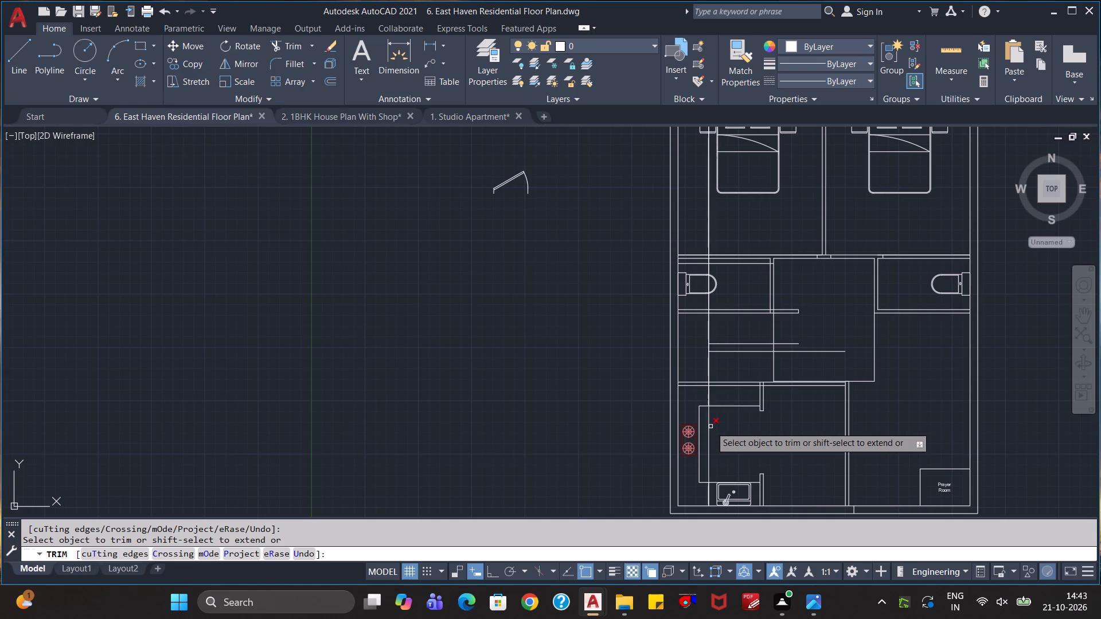
{"action": "left_click", "coordinate": [710, 426]}
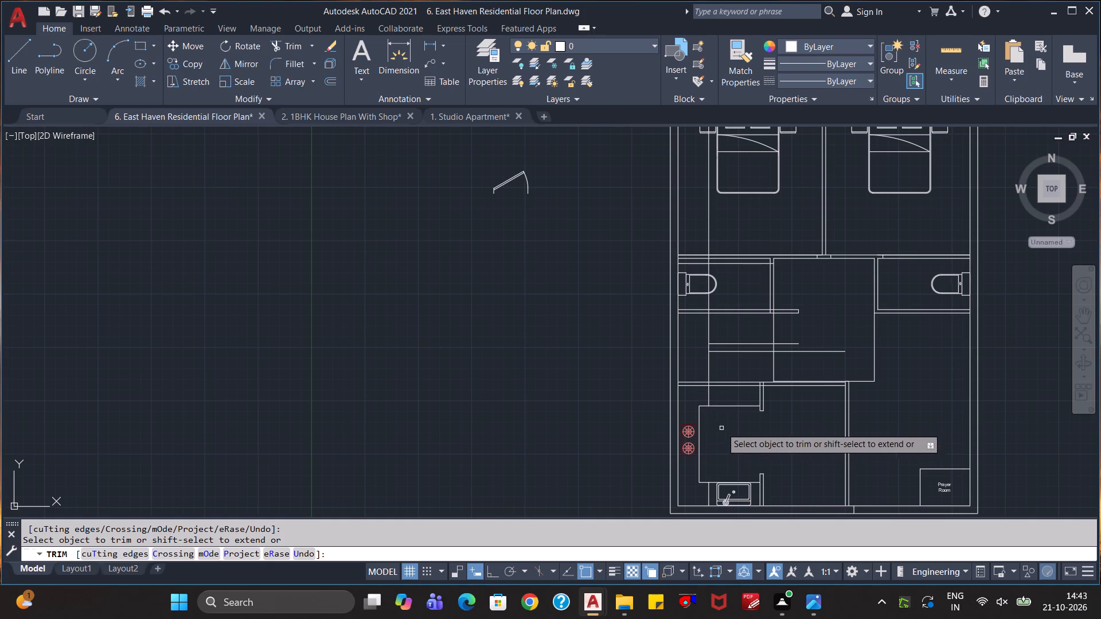
{"action": "left_click", "coordinate": [708, 300]}
{"action": "scroll", "coordinate": [701, 383], "scroll_direction": "up", "scroll_amount": 3}
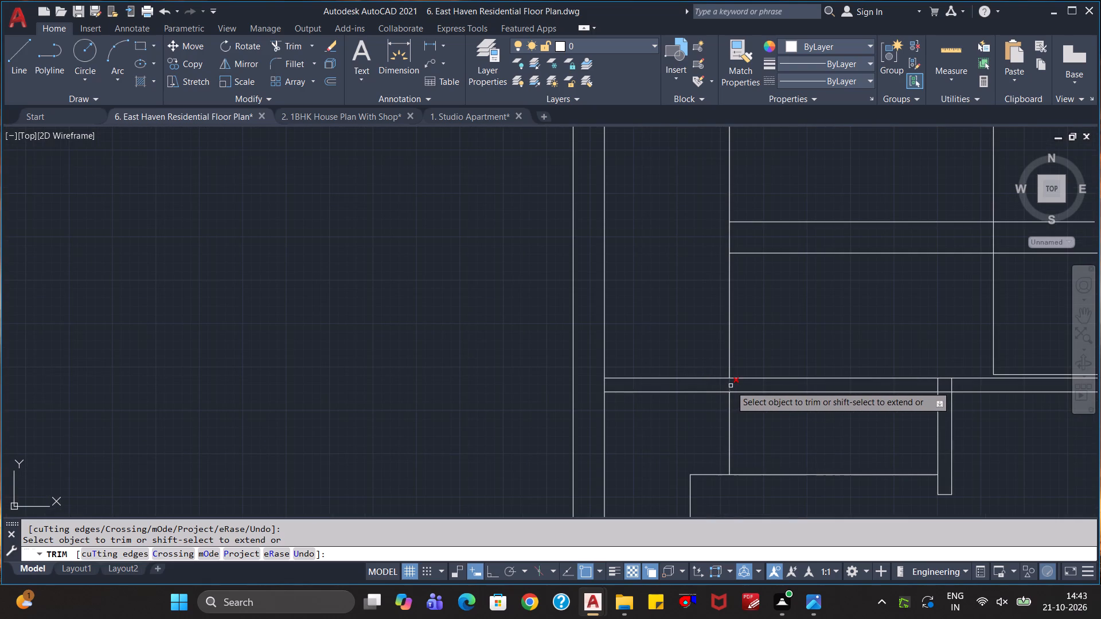
{"action": "left_click", "coordinate": [731, 386]}
{"action": "middle_click_drag", "start_coordinate": [806, 190], "coordinate": [788, 348]}
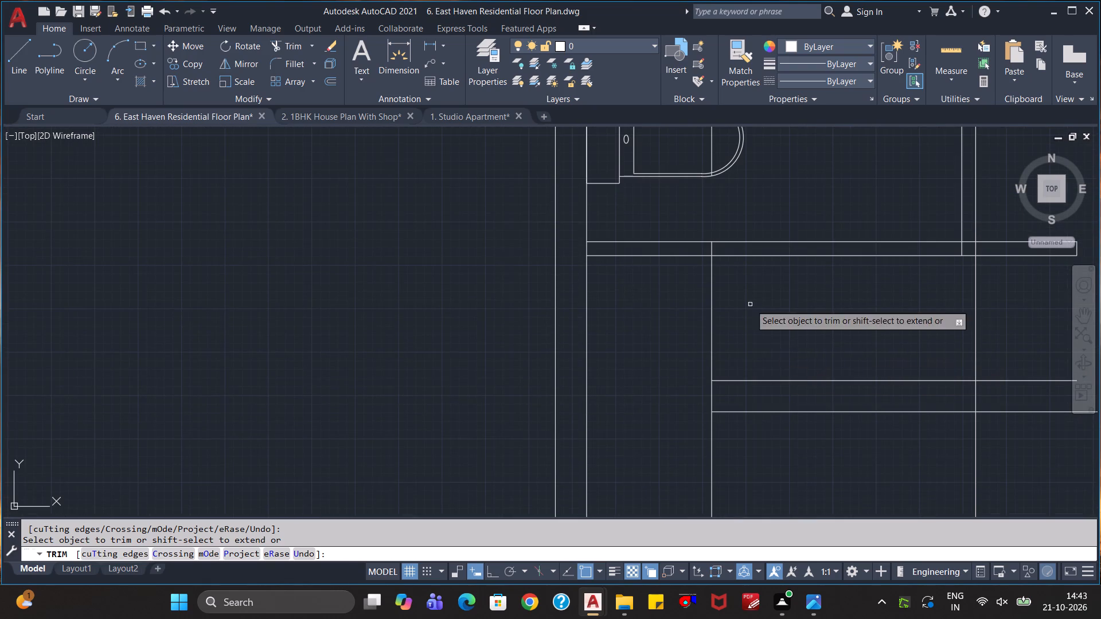
{"action": "left_click", "coordinate": [712, 250]}
{"action": "scroll", "coordinate": [752, 306], "scroll_direction": "down", "scroll_amount": 2}
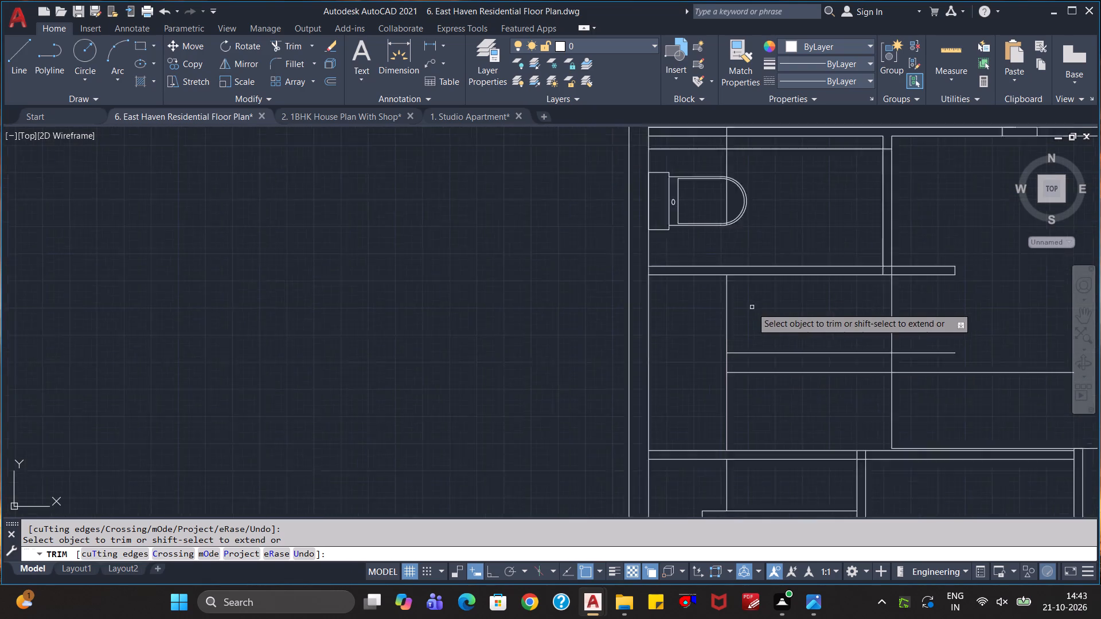
{"action": "scroll", "coordinate": [762, 331], "scroll_direction": "down", "scroll_amount": 1}
{"action": "key", "text": "Escape"}
{"action": "key", "text": "Escape"}
{"action": "key", "text": "Escape"}
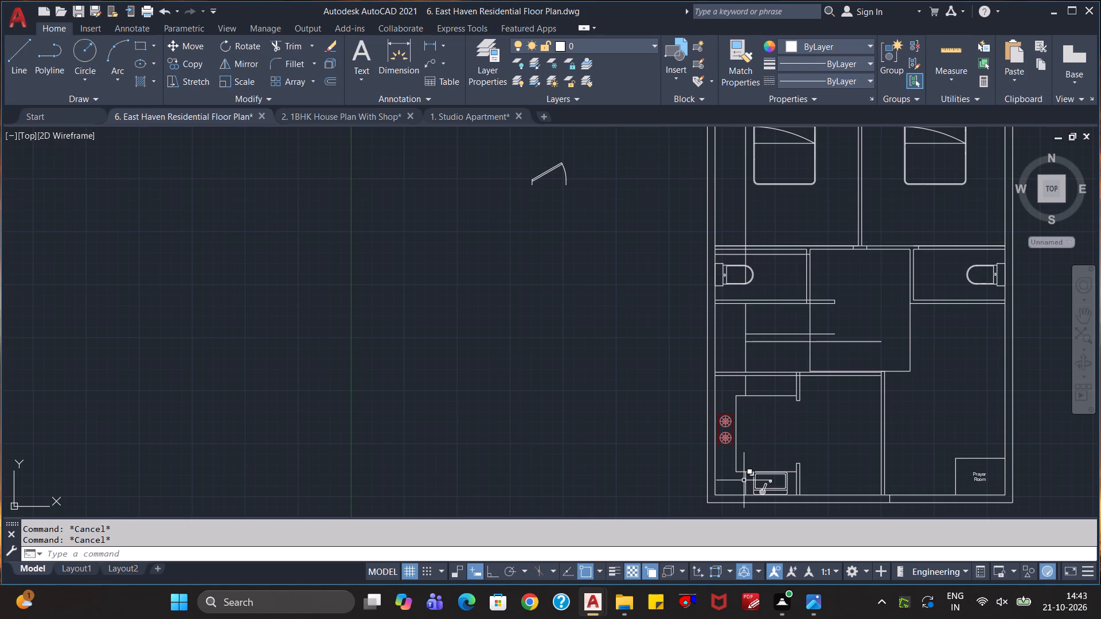
Delete the leftover pieces of that vertical line beside the kitchen sink and through the west bedroom and commode room.
{"action": "left_click", "coordinate": [748, 485]}
{"action": "left_click", "coordinate": [744, 487]}
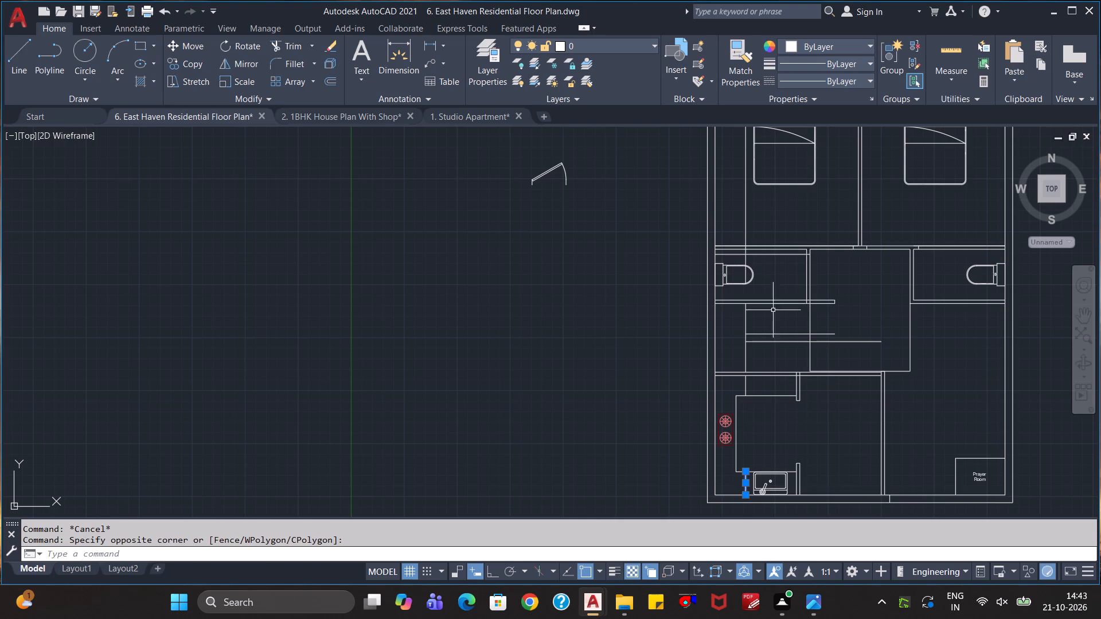
{"action": "left_click", "coordinate": [775, 223]}
{"action": "left_click", "coordinate": [741, 229]}
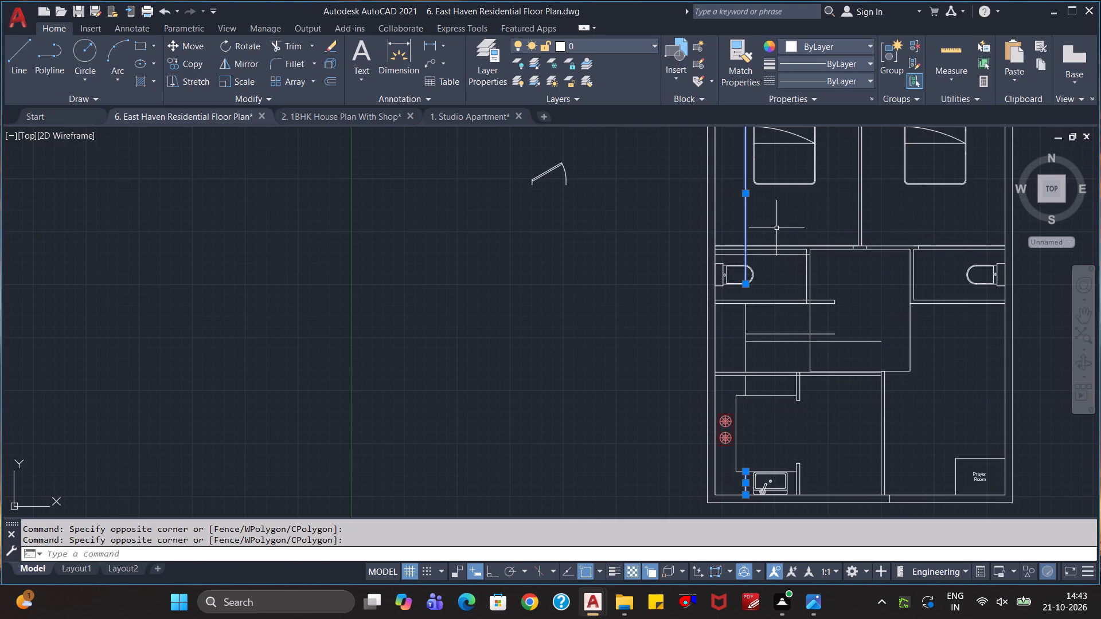
{"action": "key", "text": "Delete"}
Extend the kitchen counter's vertical edge up to the wall and remove the short leftover vertical line beside it.
{"action": "scroll", "coordinate": [779, 246], "scroll_direction": "down", "scroll_amount": 1}
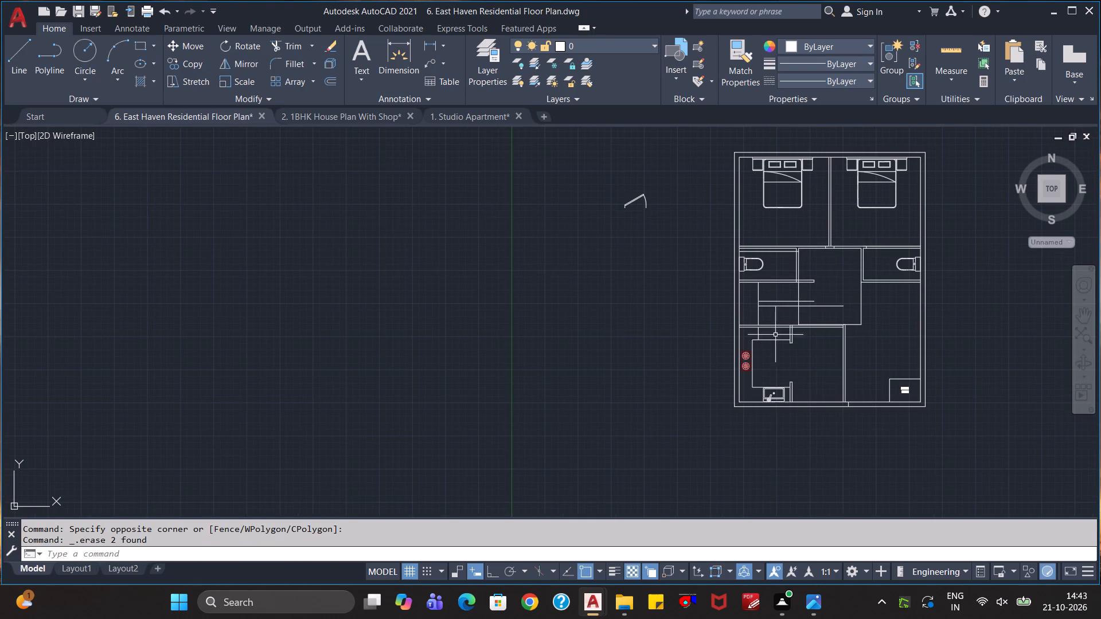
{"action": "scroll", "coordinate": [784, 370], "scroll_direction": "up", "scroll_amount": 2}
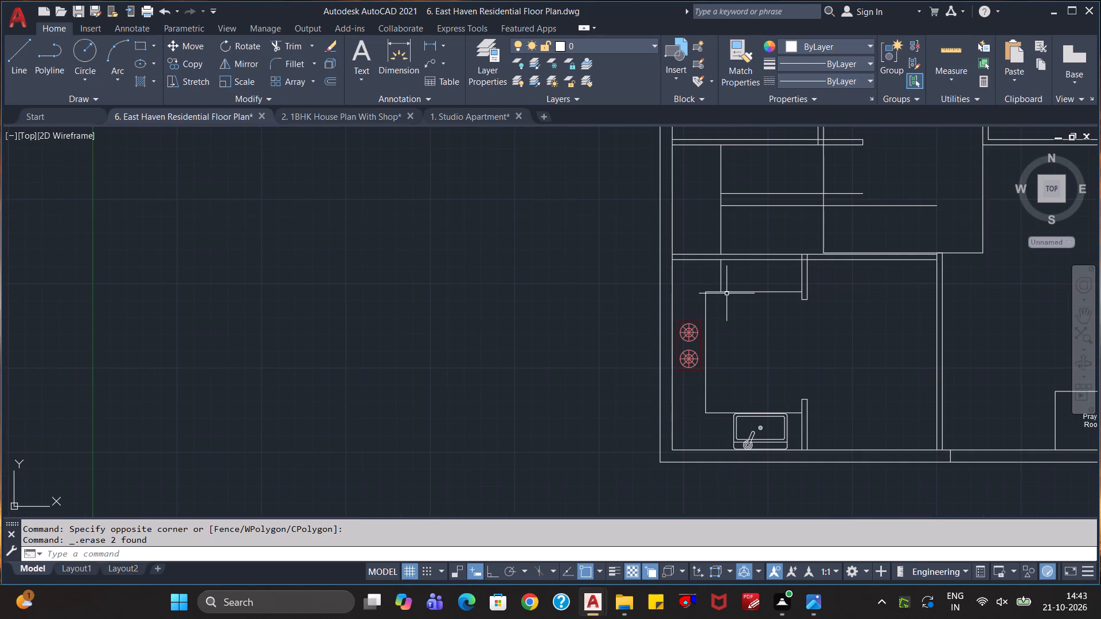
{"action": "type", "text": "ex"}
{"action": "key", "text": "Return"}
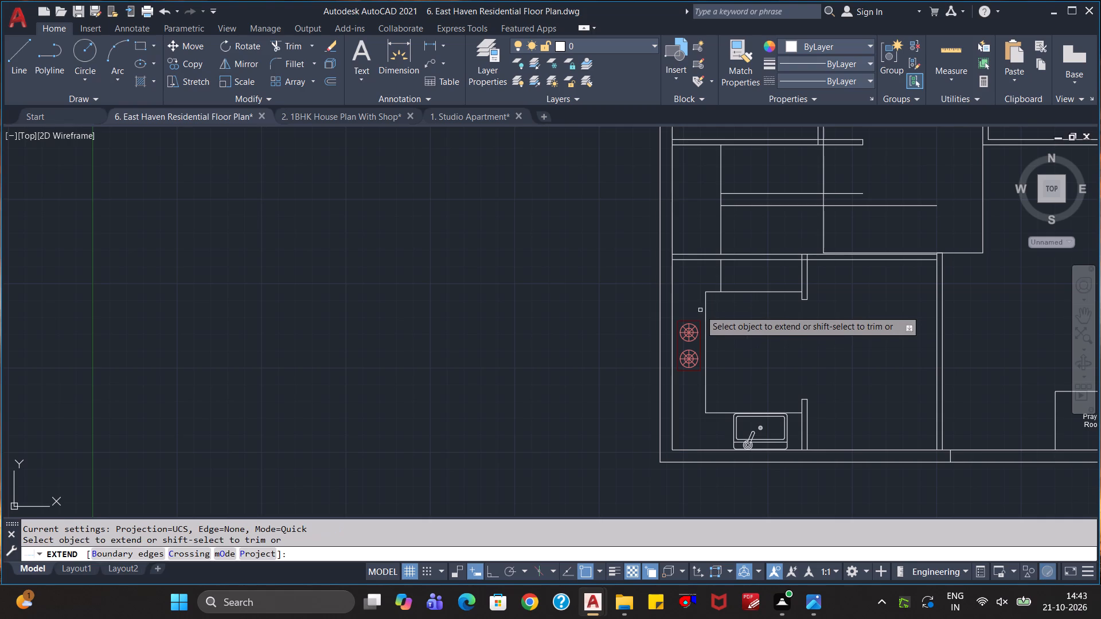
{"action": "left_click", "coordinate": [706, 305]}
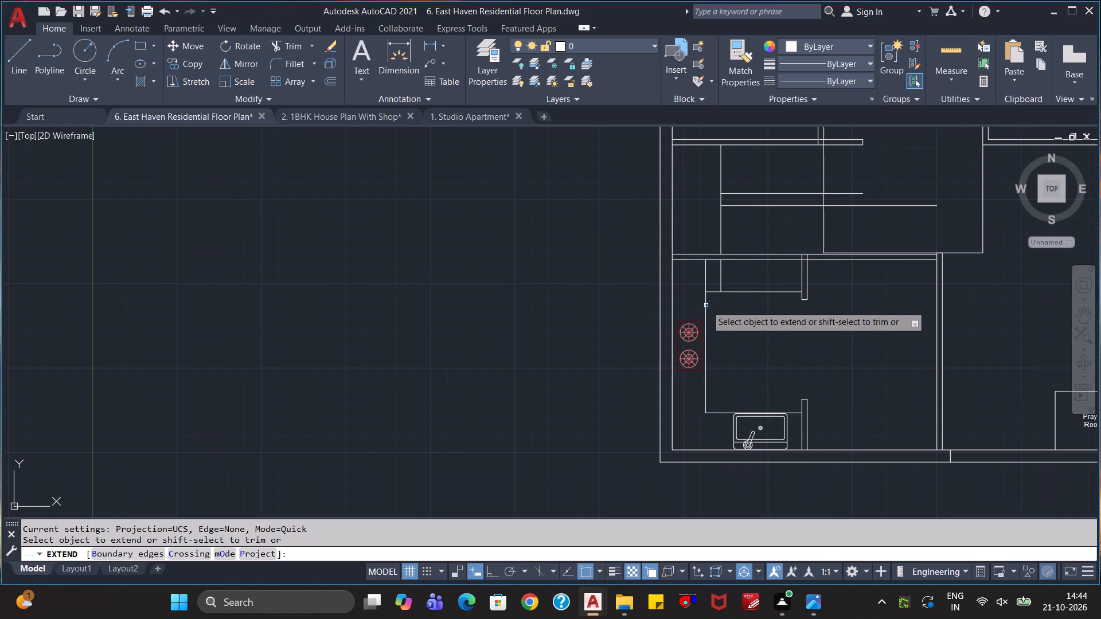
{"action": "left_click", "coordinate": [720, 283], "text": "shift"}
Trim the overlapping lines where the kitchen's upper wall stub meets the horizontal wall, opening the junction between them.
{"action": "scroll", "coordinate": [753, 338], "scroll_direction": "down", "scroll_amount": 1}
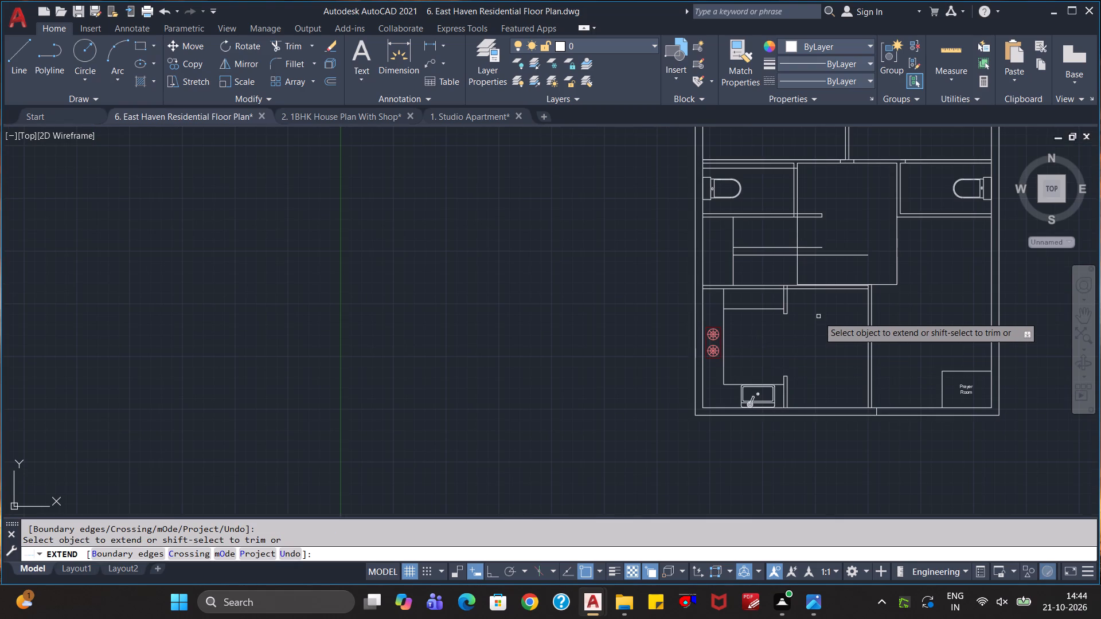
{"action": "scroll", "coordinate": [818, 316], "scroll_direction": "up", "scroll_amount": 2}
{"action": "scroll", "coordinate": [778, 277], "scroll_direction": "up", "scroll_amount": 1}
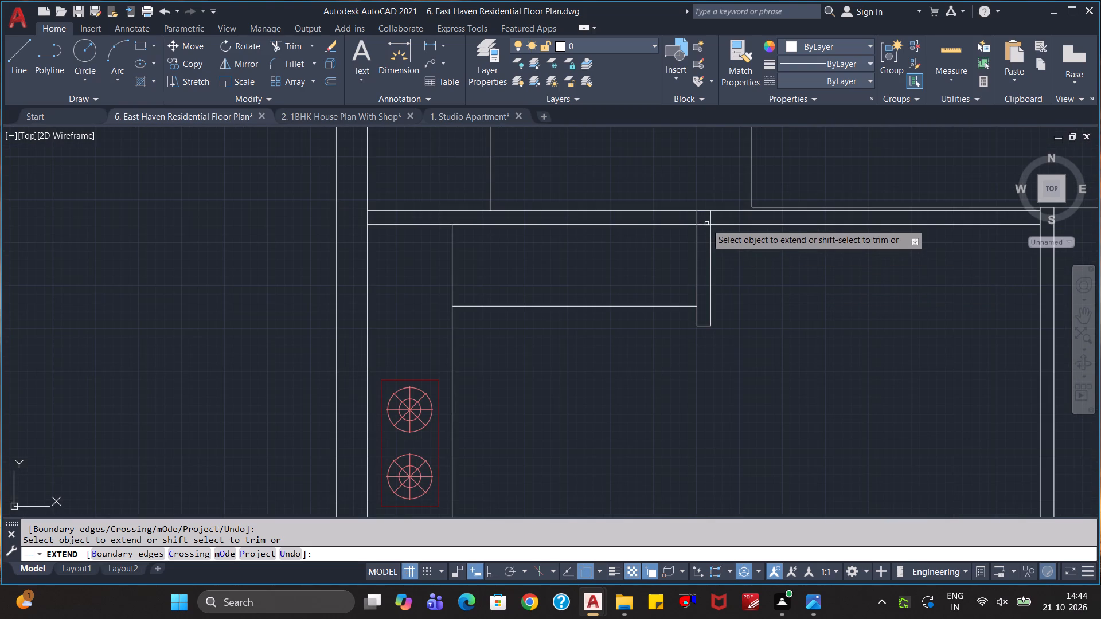
{"action": "left_click", "coordinate": [690, 221], "text": "shift"}
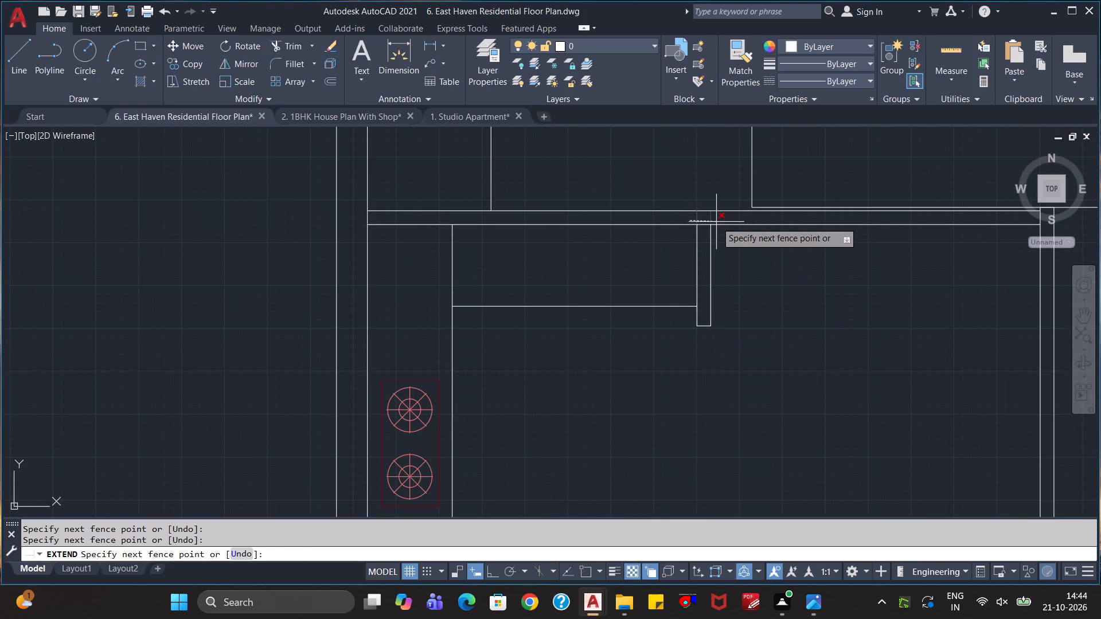
{"action": "left_click", "coordinate": [716, 222], "text": "shift"}
{"action": "left_click", "coordinate": [705, 225]}
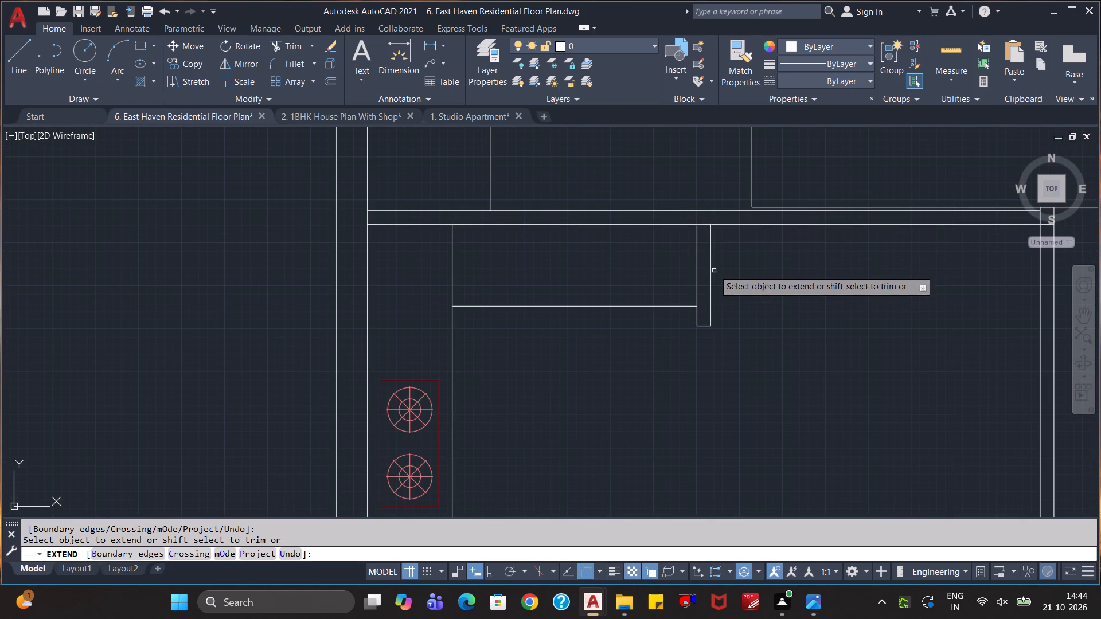
{"action": "left_click", "coordinate": [706, 222], "text": "shift"}
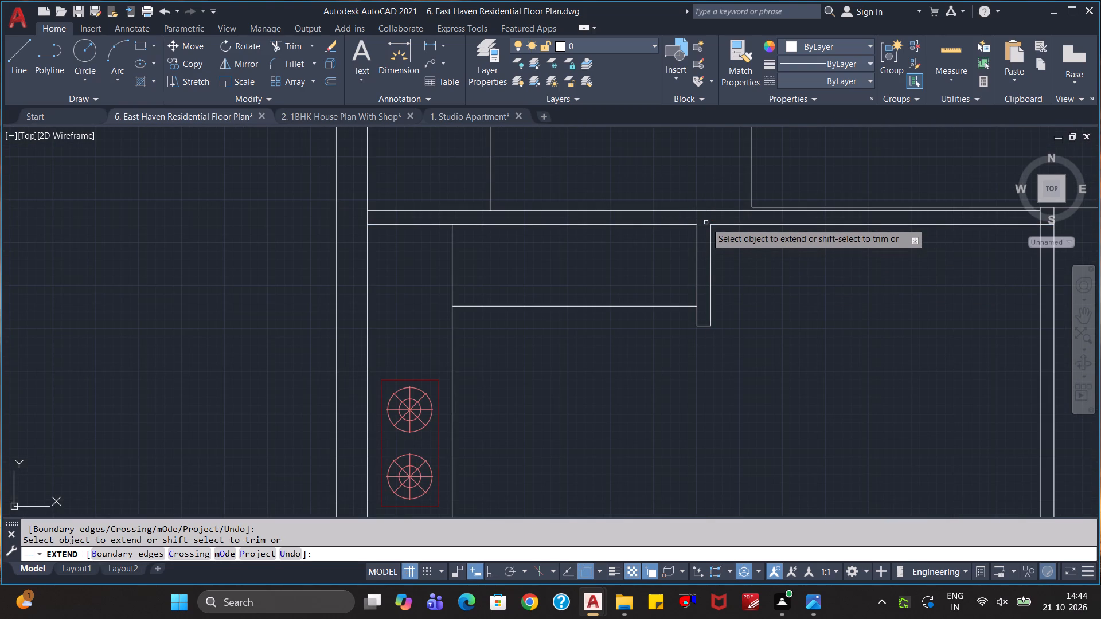
{"action": "scroll", "coordinate": [749, 285], "scroll_direction": "down", "scroll_amount": 2}
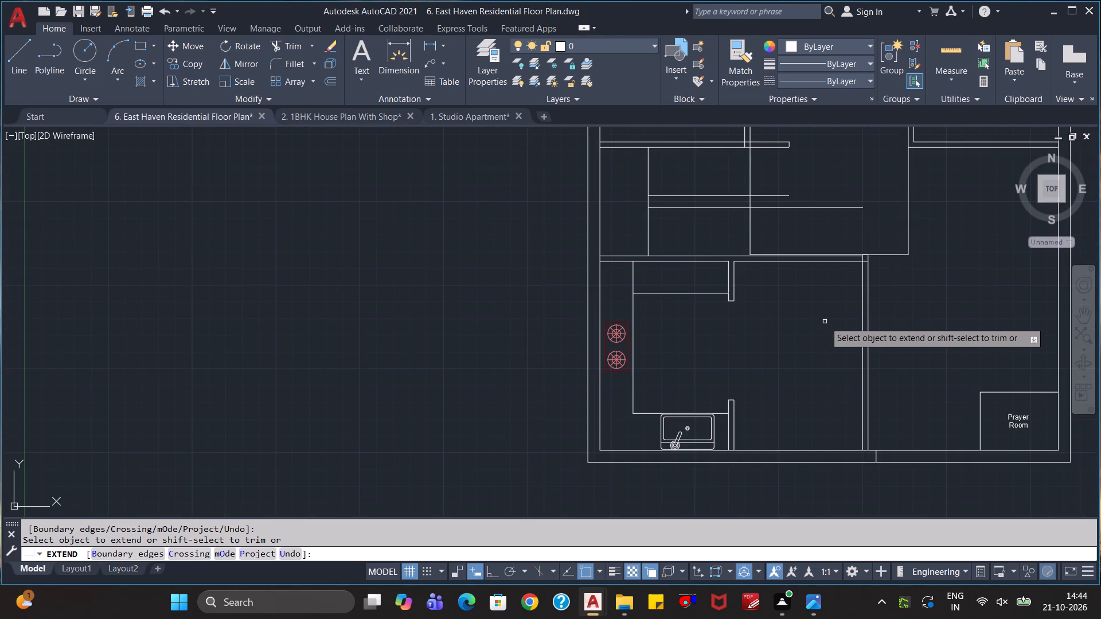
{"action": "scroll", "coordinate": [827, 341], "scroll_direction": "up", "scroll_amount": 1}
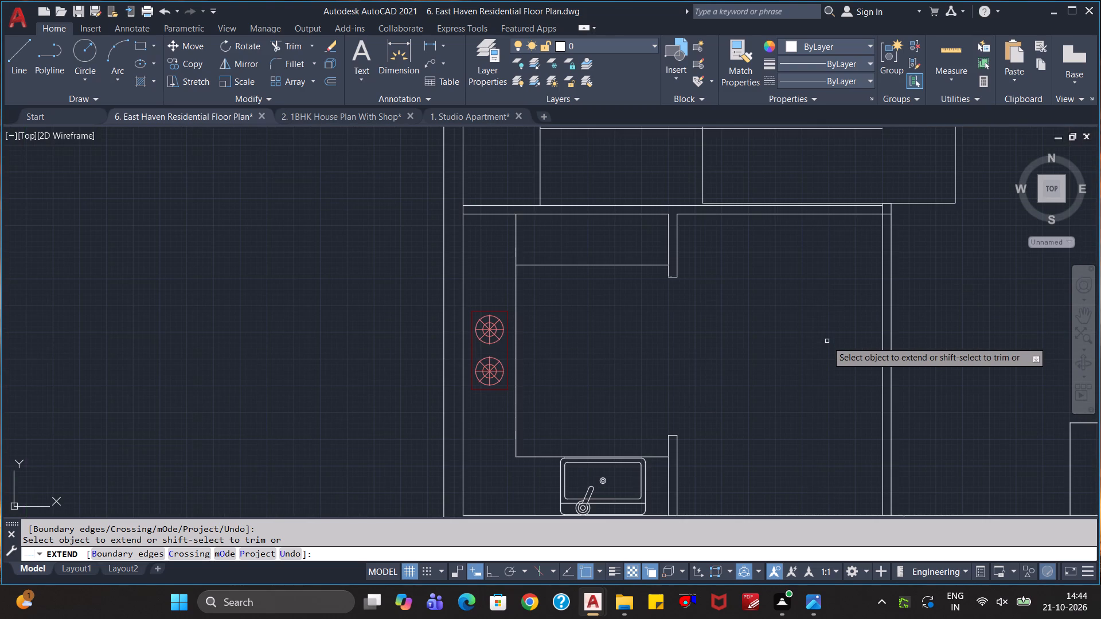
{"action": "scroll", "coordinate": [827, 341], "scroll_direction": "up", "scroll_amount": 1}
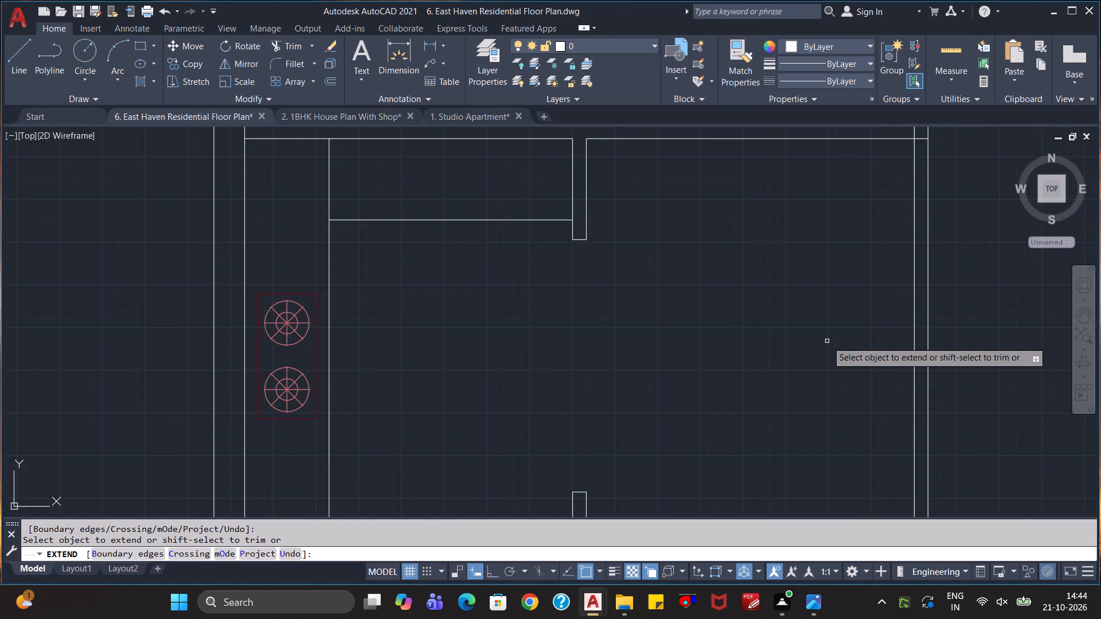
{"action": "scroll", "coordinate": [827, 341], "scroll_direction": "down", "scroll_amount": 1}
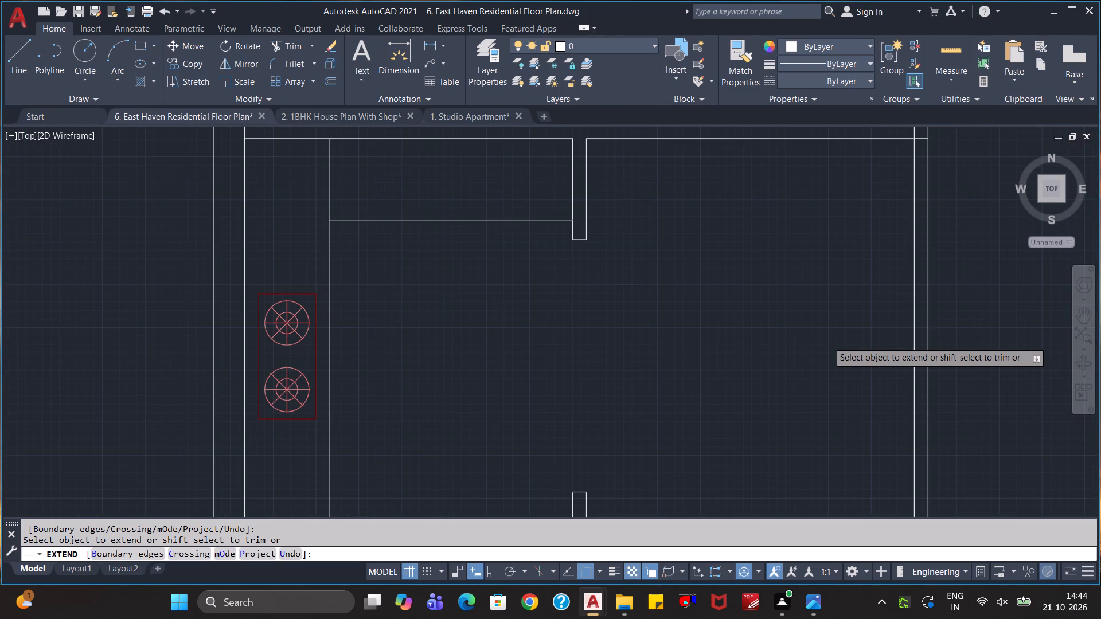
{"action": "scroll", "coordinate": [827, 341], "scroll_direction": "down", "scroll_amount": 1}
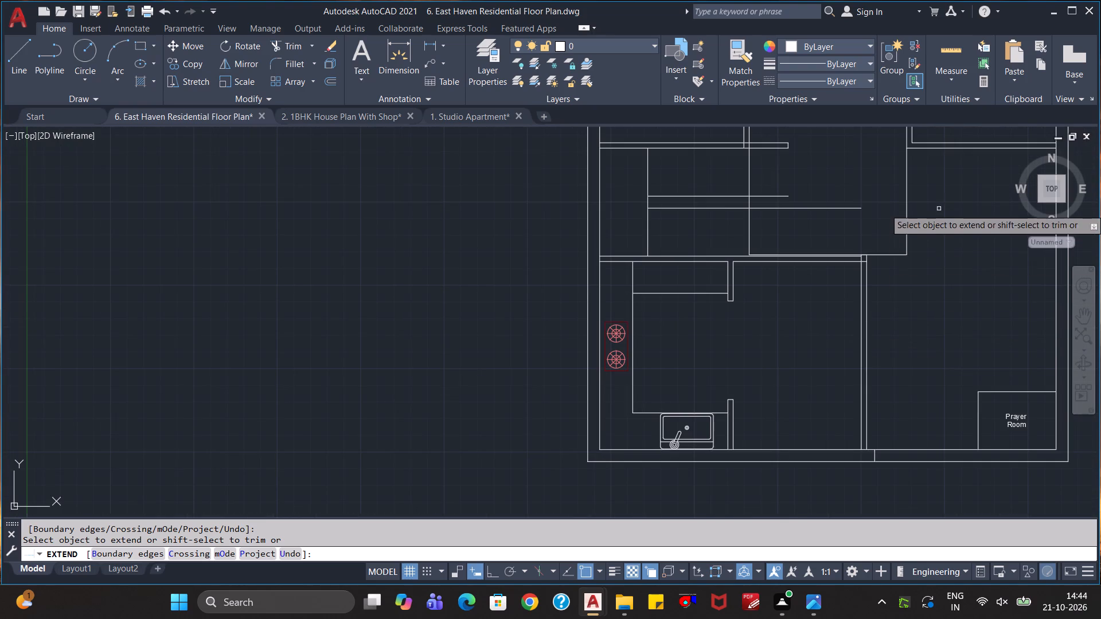
Offset the two short opening marks beside the bedroom divider outward by 3', one to the west and one to the east.
{"action": "middle_click_drag", "start_coordinate": [939, 209], "coordinate": [939, 344]}
{"action": "middle_click_drag", "start_coordinate": [857, 239], "coordinate": [860, 283]}
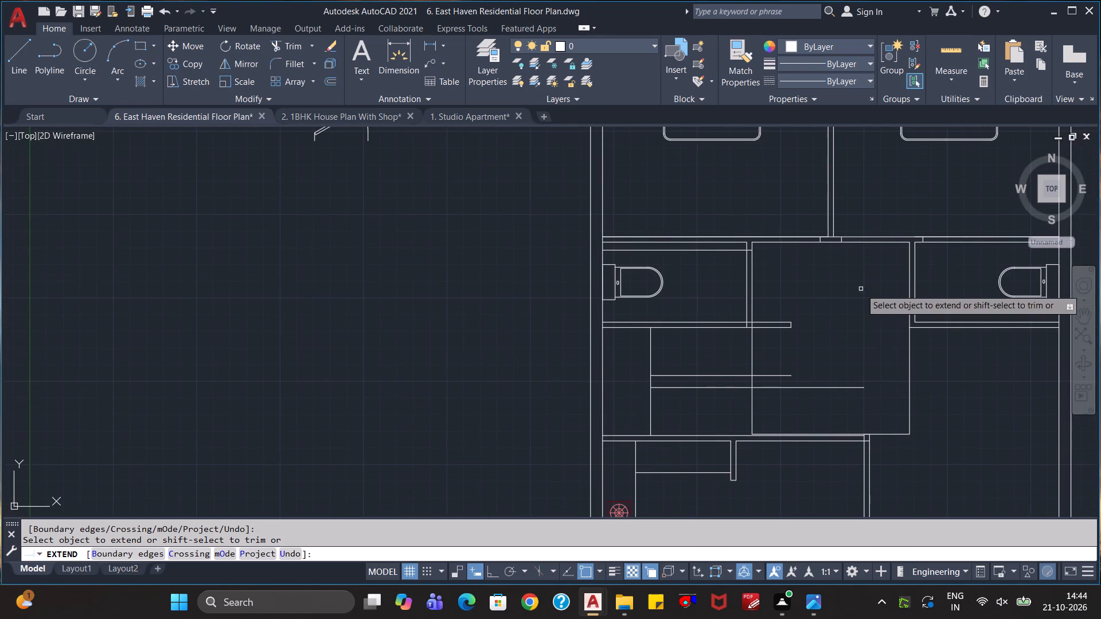
{"action": "key", "text": "Escape"}
{"action": "key", "text": "Escape"}
{"action": "key", "text": "Escape"}
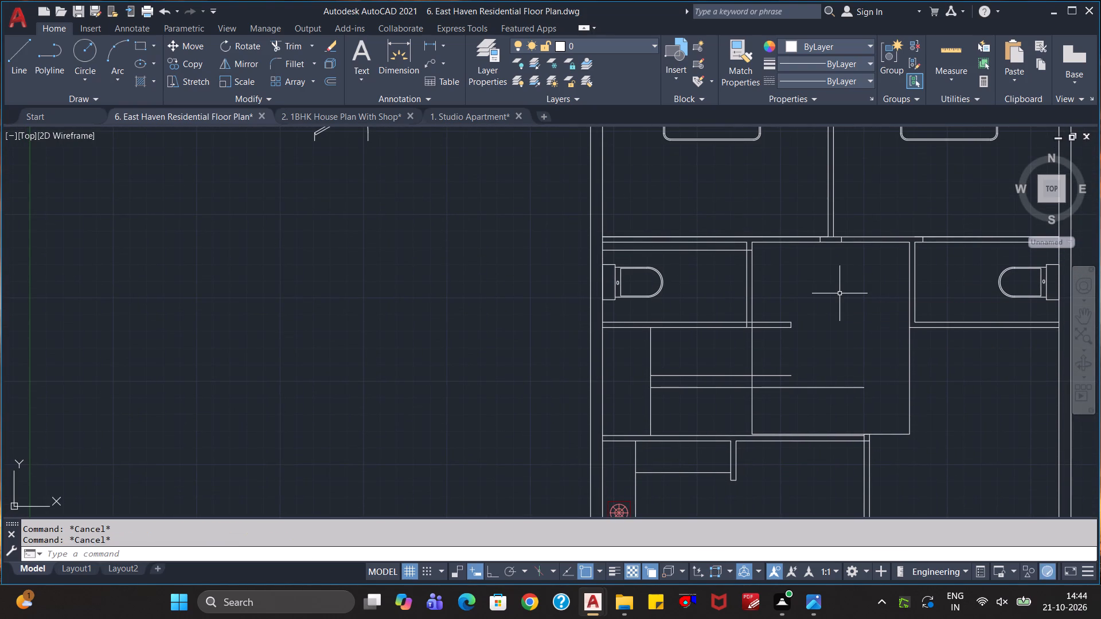
{"action": "key", "text": "o"}
{"action": "key", "text": "Return"}
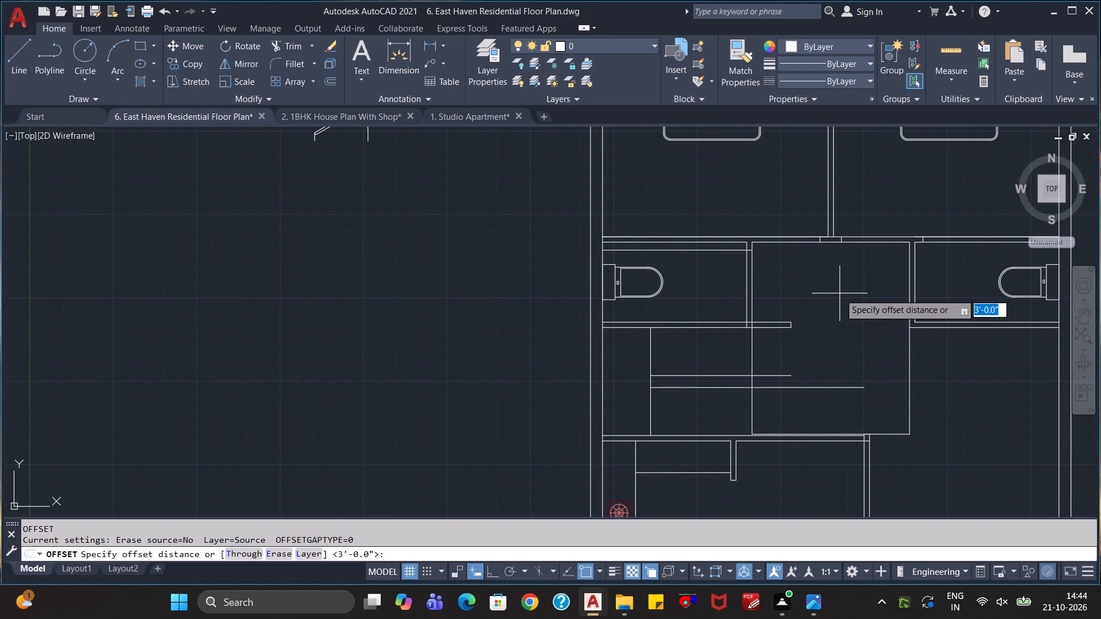
{"action": "key", "text": "Return"}
{"action": "scroll", "coordinate": [840, 293], "scroll_direction": "up", "scroll_amount": 2}
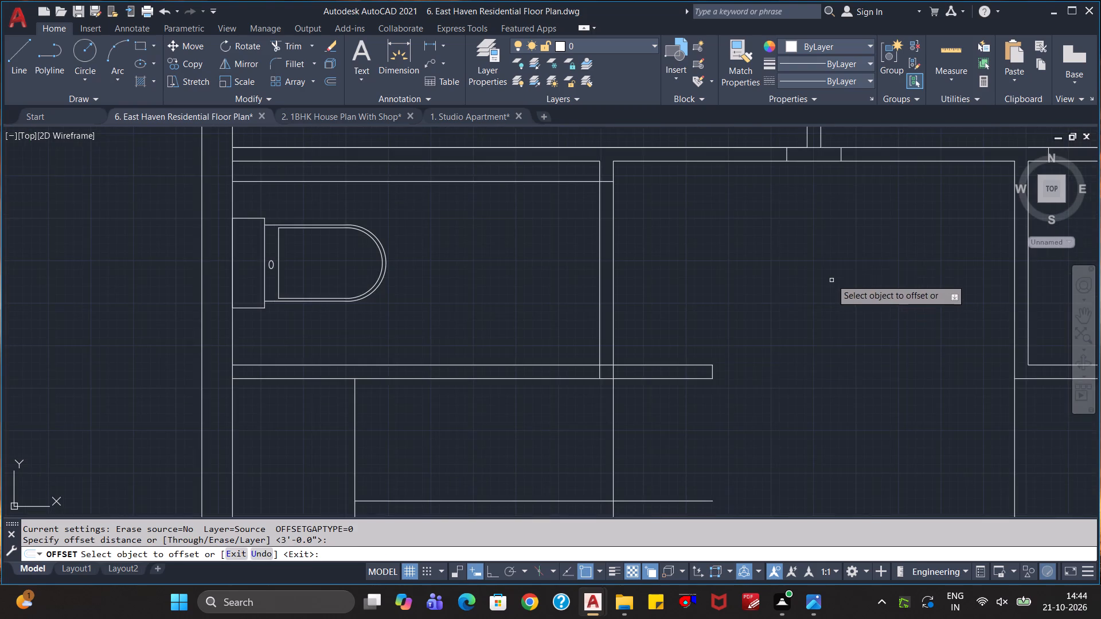
{"action": "middle_click_drag", "start_coordinate": [811, 240], "coordinate": [834, 399]}
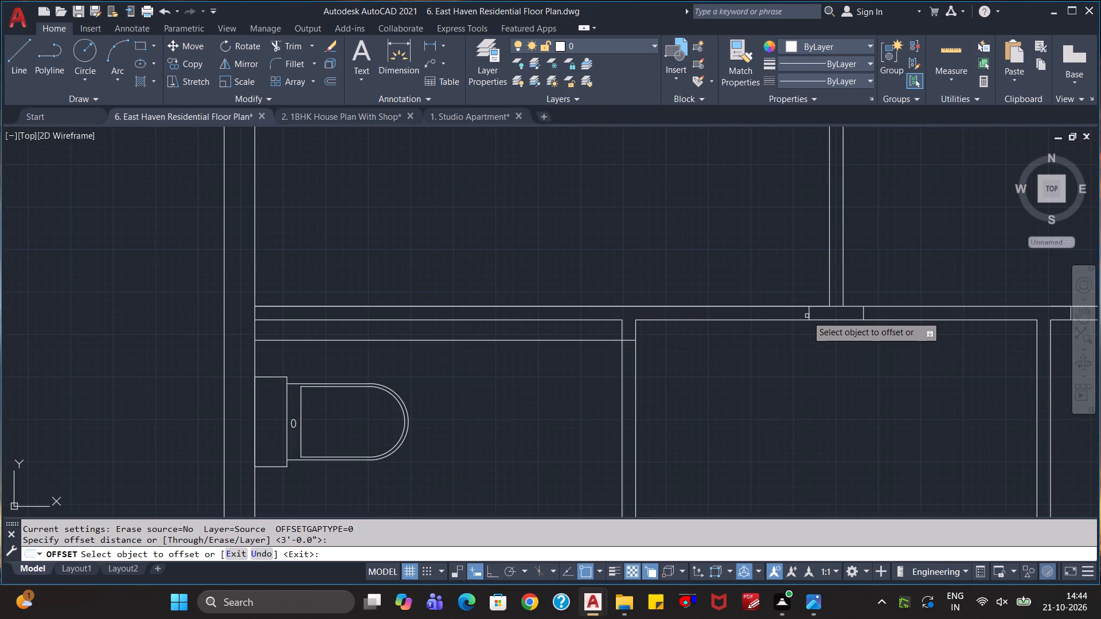
{"action": "left_click", "coordinate": [808, 315]}
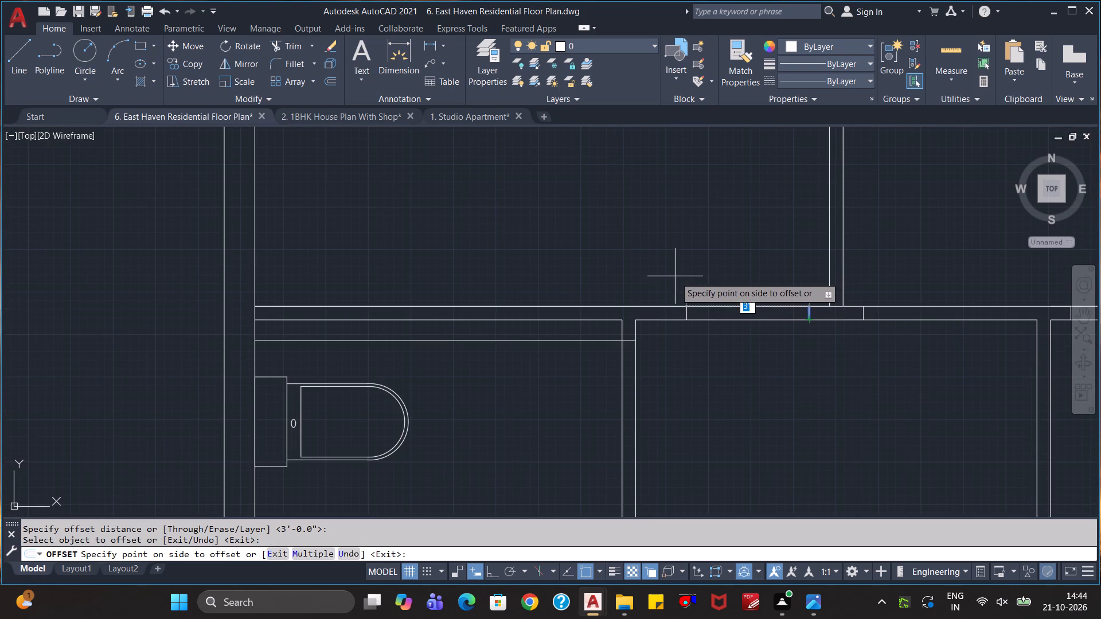
{"action": "left_click", "coordinate": [669, 245]}
{"action": "left_click", "coordinate": [864, 315]}
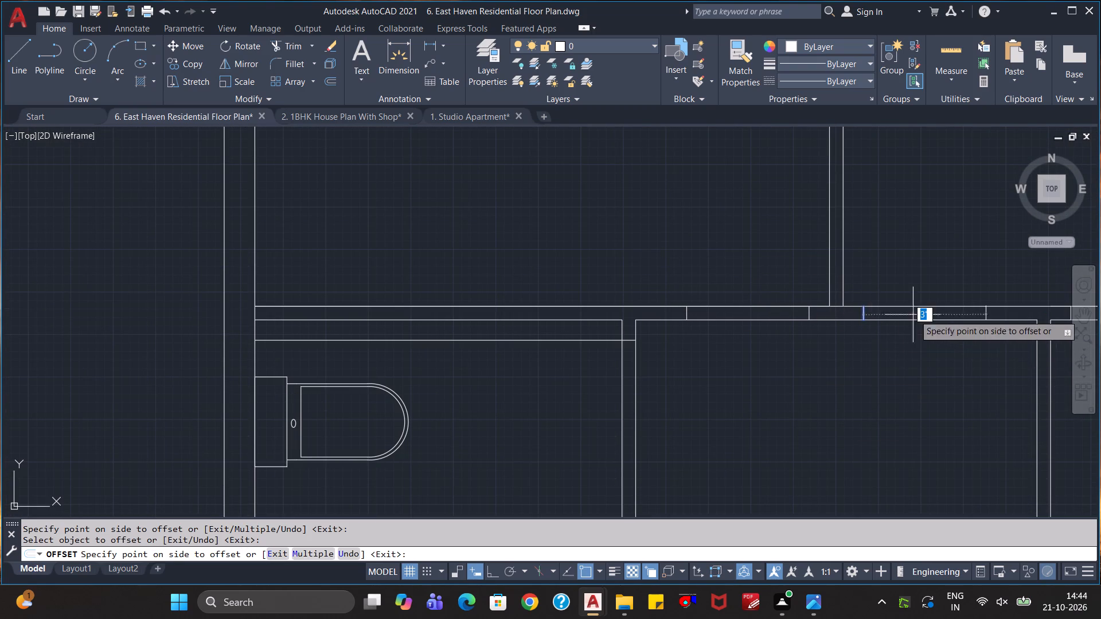
{"action": "left_click", "coordinate": [1010, 284]}
{"action": "scroll", "coordinate": [964, 402], "scroll_direction": "down", "scroll_amount": 1}
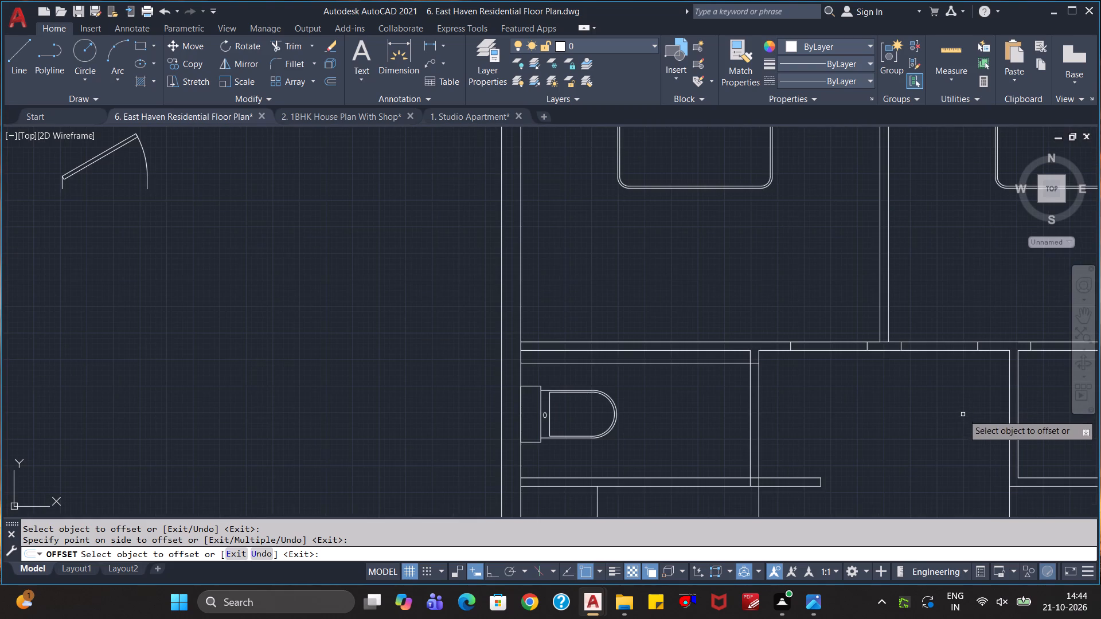
Offset the short opening mark in the south exterior wall 3' to the east.
{"action": "scroll", "coordinate": [957, 424], "scroll_direction": "down", "scroll_amount": 1}
{"action": "middle_click_drag", "start_coordinate": [956, 430], "coordinate": [818, 289]}
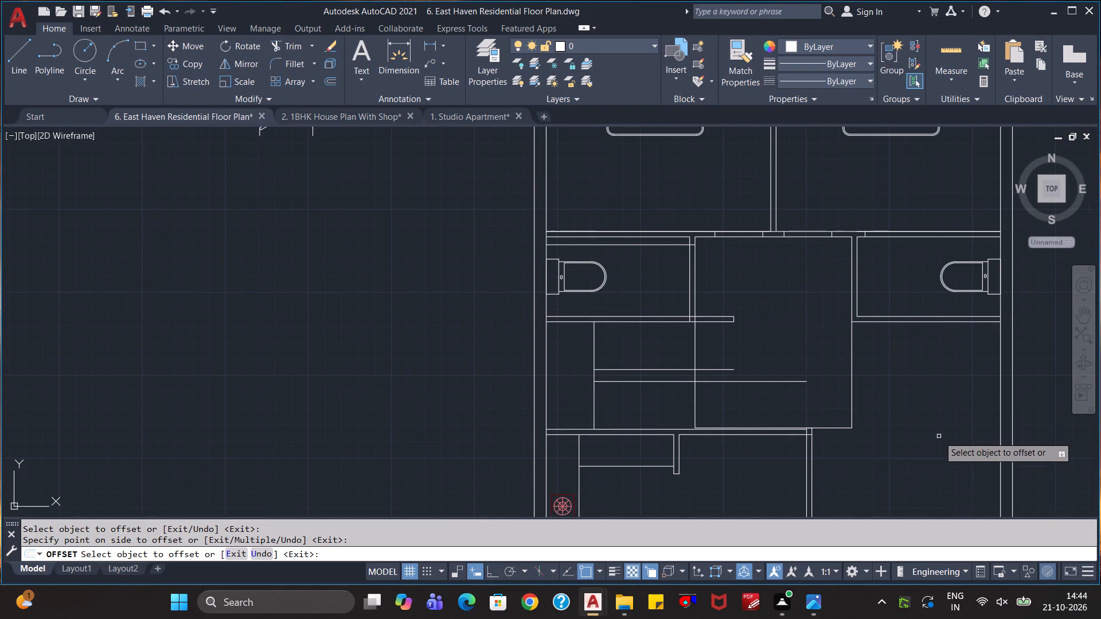
{"action": "scroll", "coordinate": [933, 439], "scroll_direction": "down", "scroll_amount": 1}
{"action": "middle_click_drag", "start_coordinate": [928, 446], "coordinate": [849, 320]}
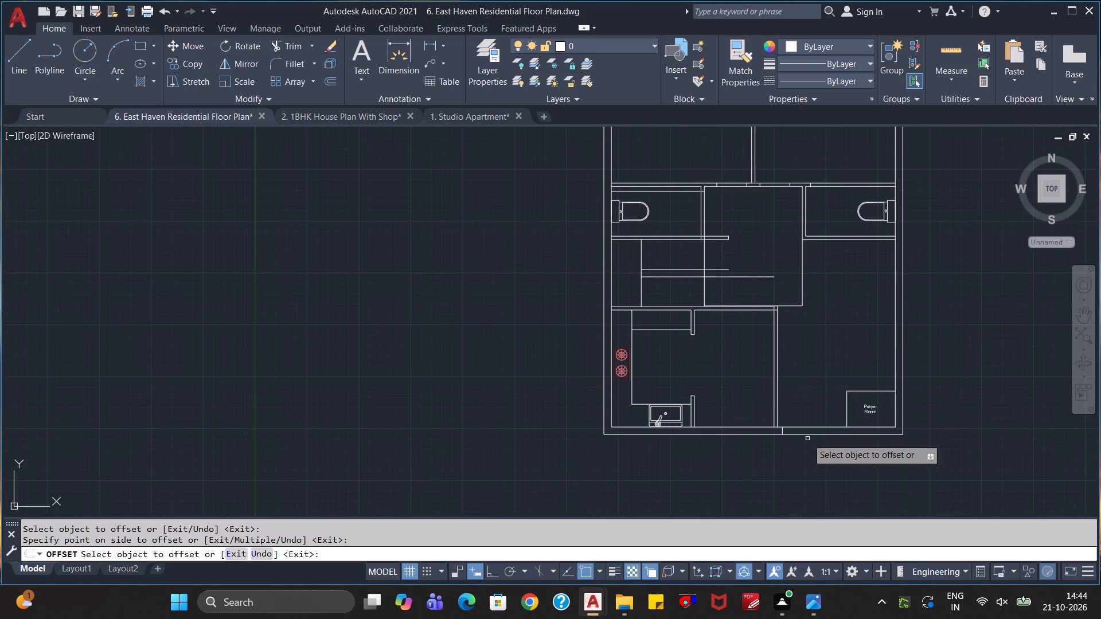
{"action": "scroll", "coordinate": [807, 438], "scroll_direction": "up", "scroll_amount": 2}
{"action": "left_click", "coordinate": [741, 420]}
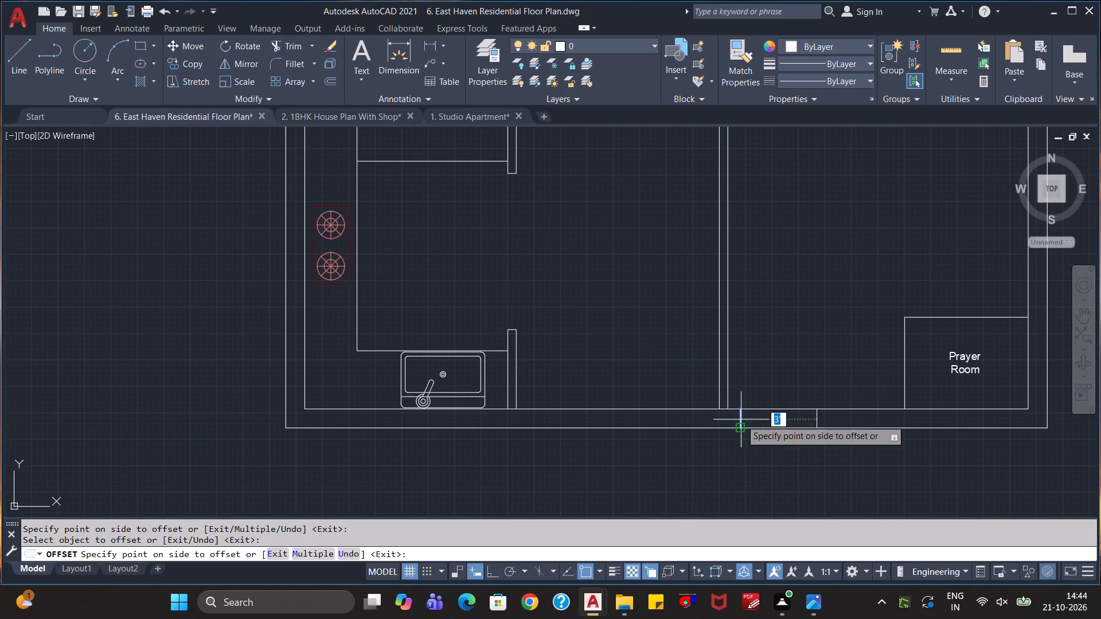
{"action": "left_click", "coordinate": [839, 420]}
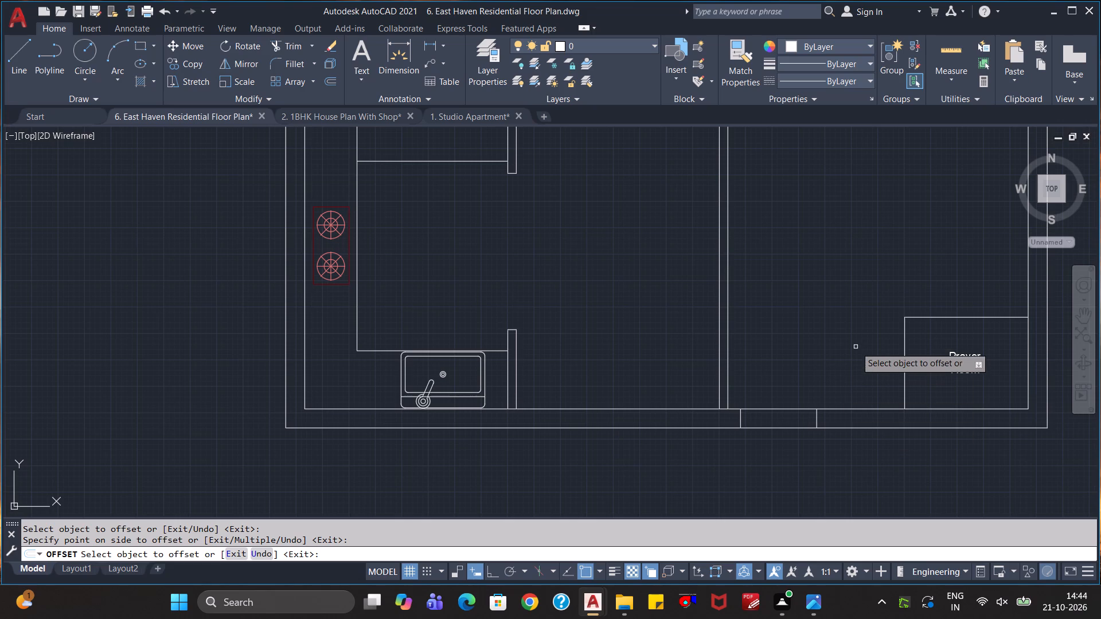
Offset the short opening mark in the wall above the east commode room 2'6" to the east.
{"action": "scroll", "coordinate": [834, 355], "scroll_direction": "down", "scroll_amount": 1}
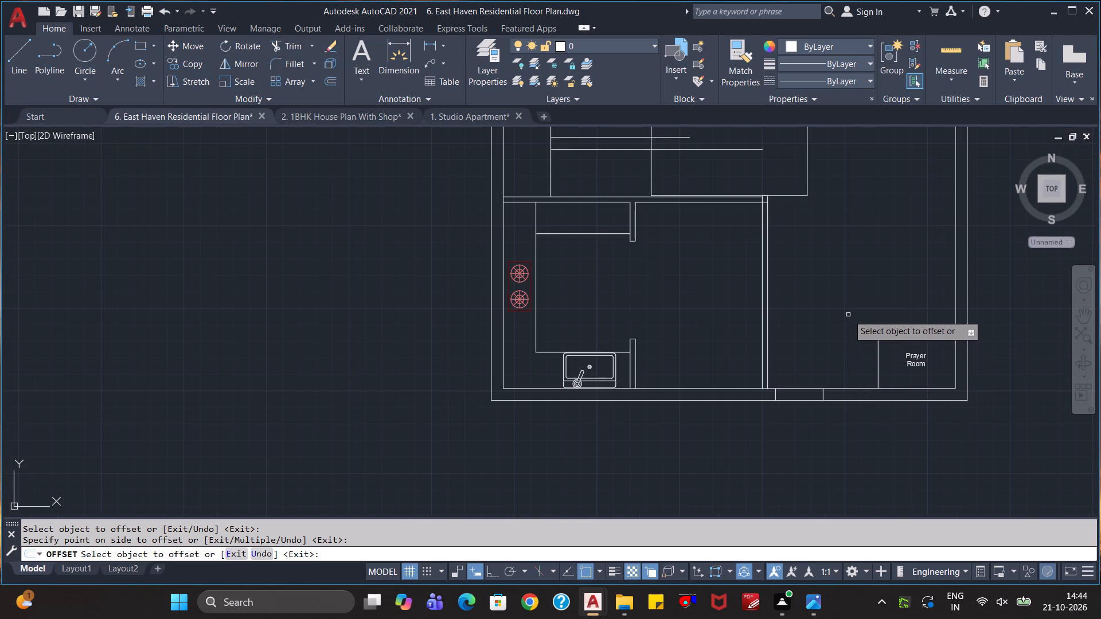
{"action": "scroll", "coordinate": [848, 314], "scroll_direction": "up", "scroll_amount": 1}
{"action": "scroll", "coordinate": [846, 303], "scroll_direction": "down", "scroll_amount": 1}
{"action": "middle_click_drag", "start_coordinate": [842, 277], "coordinate": [811, 383]}
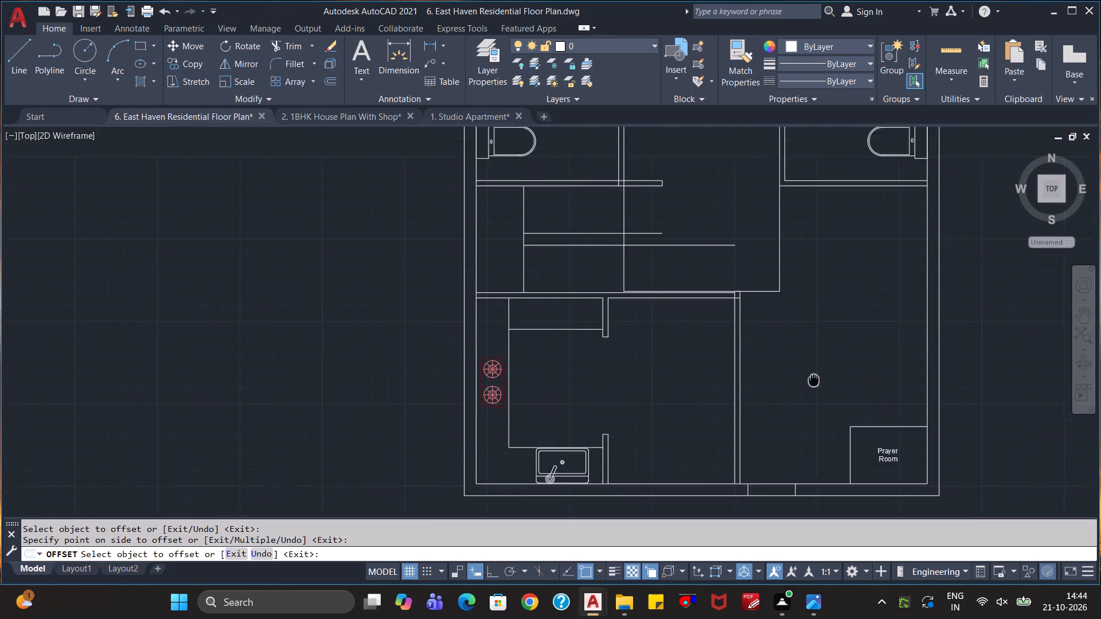
{"action": "middle_click_drag", "start_coordinate": [811, 383], "coordinate": [782, 436]}
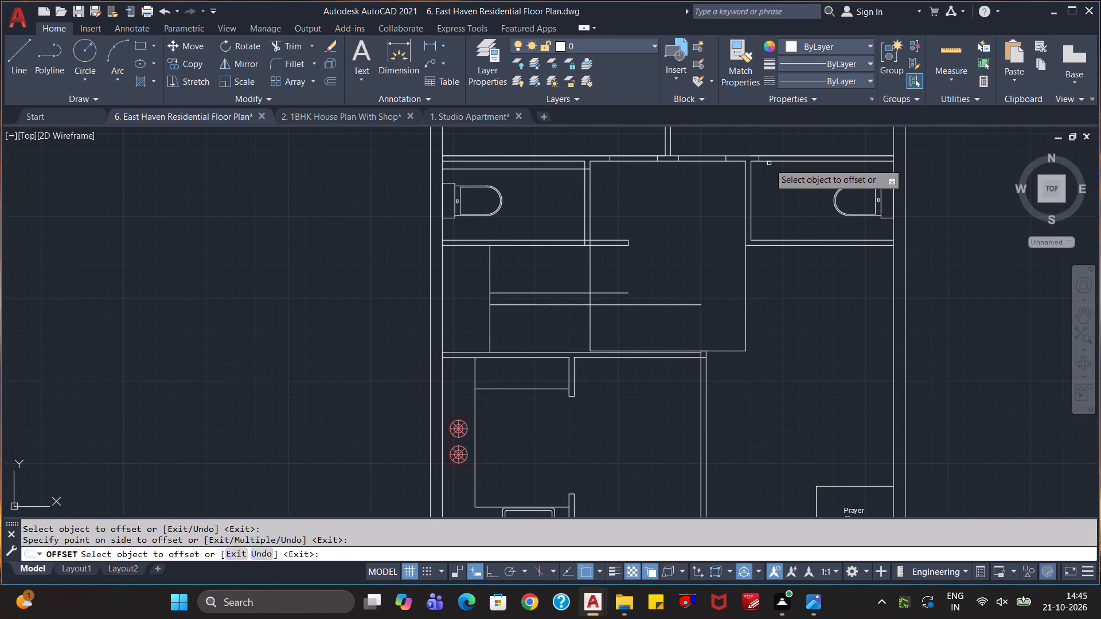
{"action": "scroll", "coordinate": [763, 185], "scroll_direction": "up", "scroll_amount": 1}
{"action": "middle_click_drag", "start_coordinate": [772, 179], "coordinate": [774, 183]}
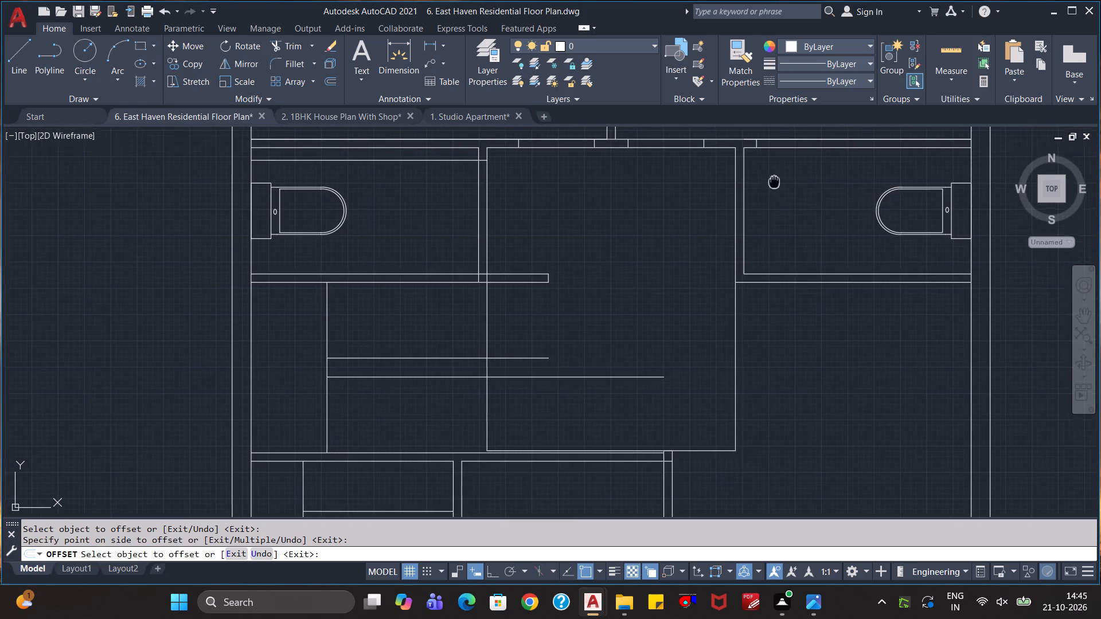
{"action": "middle_click_drag", "start_coordinate": [774, 183], "coordinate": [773, 235]}
{"action": "scroll", "coordinate": [761, 198], "scroll_direction": "up", "scroll_amount": 2}
{"action": "left_click", "coordinate": [747, 198]}
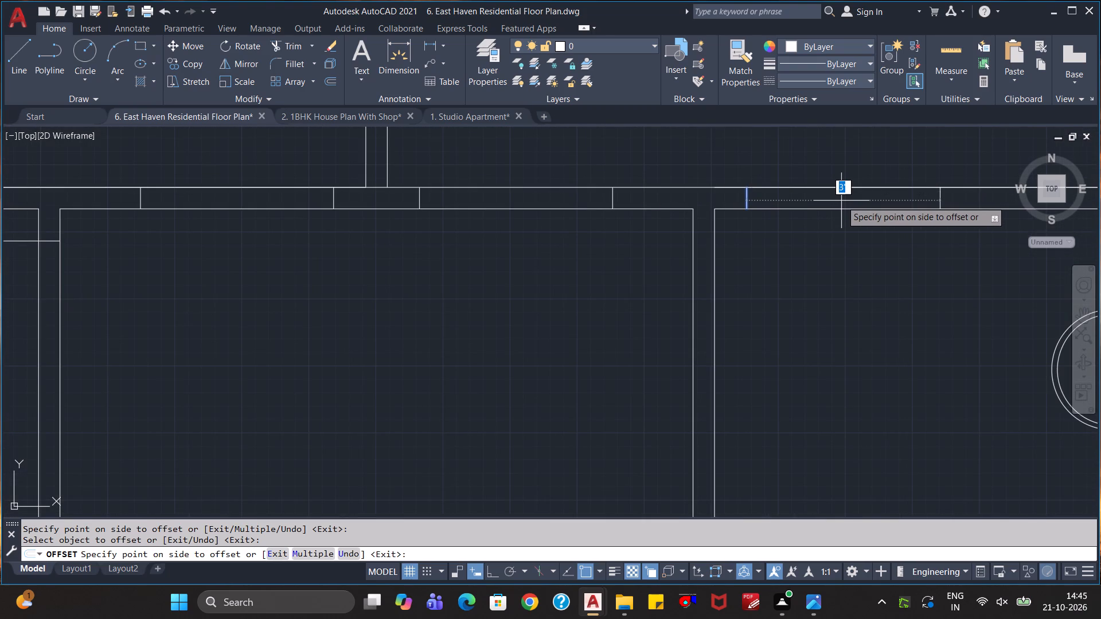
{"action": "type", "text": "2'"}
{"action": "type", "text": "6\""}
{"action": "key", "text": "Return"}
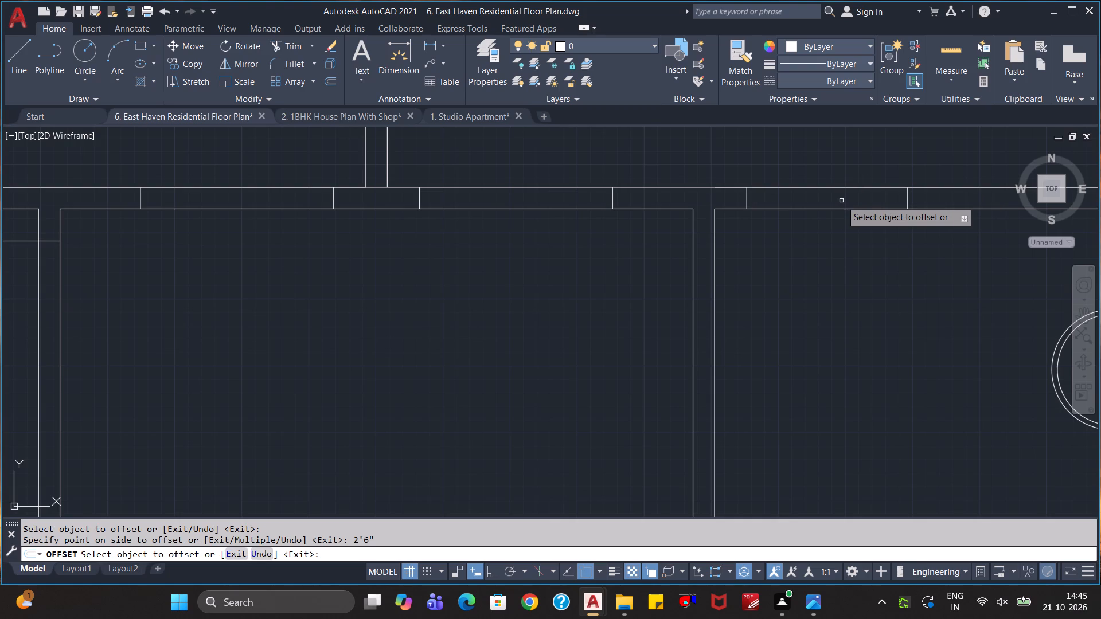
{"action": "left_click", "coordinate": [841, 201]}
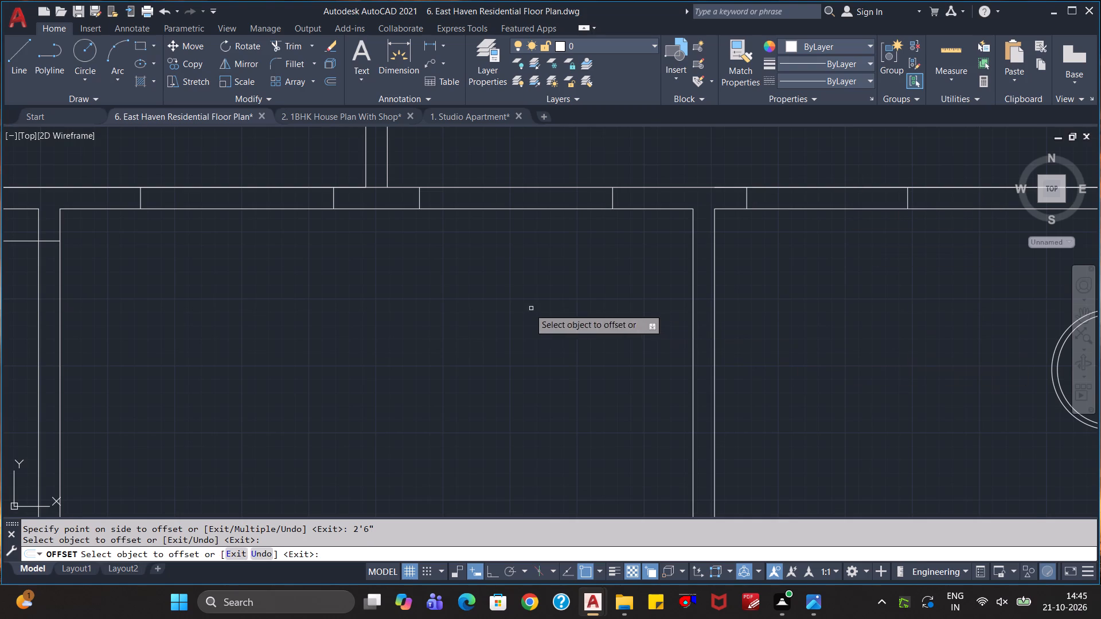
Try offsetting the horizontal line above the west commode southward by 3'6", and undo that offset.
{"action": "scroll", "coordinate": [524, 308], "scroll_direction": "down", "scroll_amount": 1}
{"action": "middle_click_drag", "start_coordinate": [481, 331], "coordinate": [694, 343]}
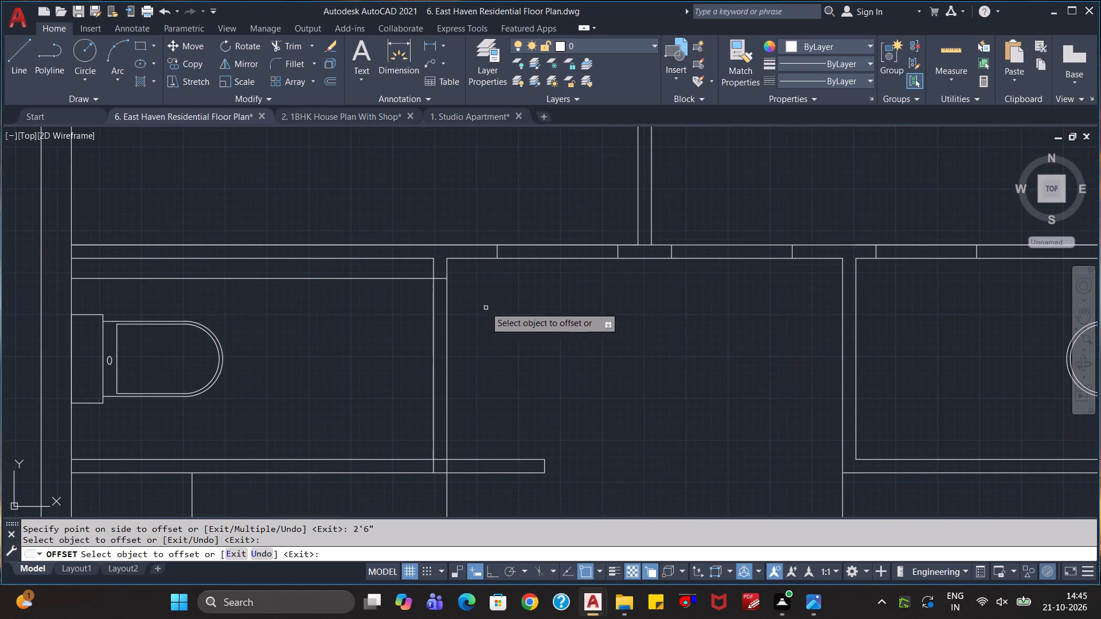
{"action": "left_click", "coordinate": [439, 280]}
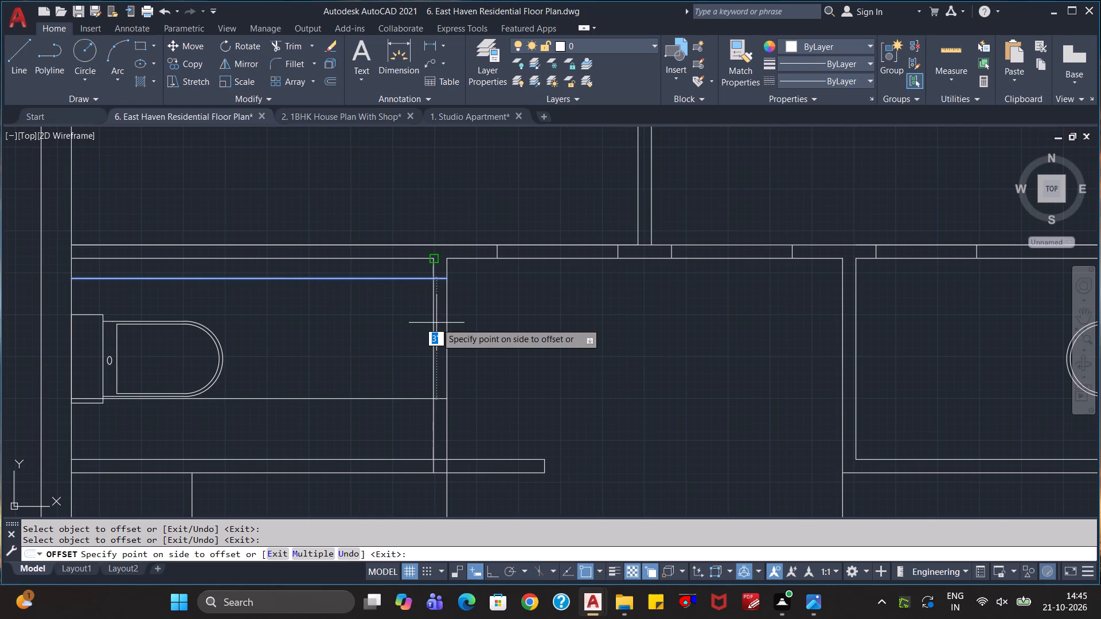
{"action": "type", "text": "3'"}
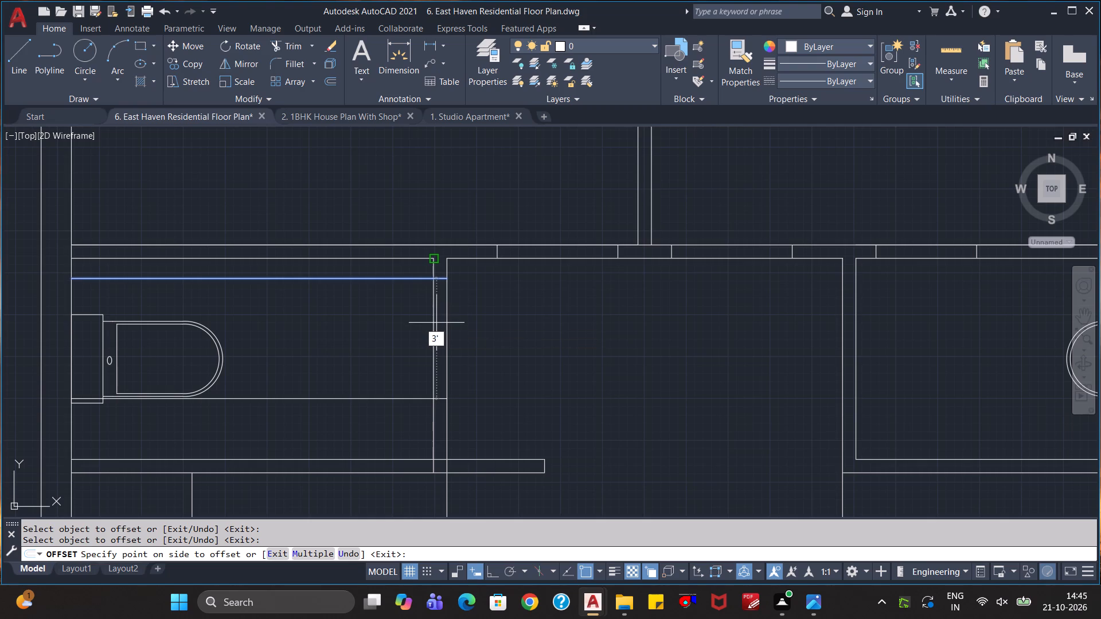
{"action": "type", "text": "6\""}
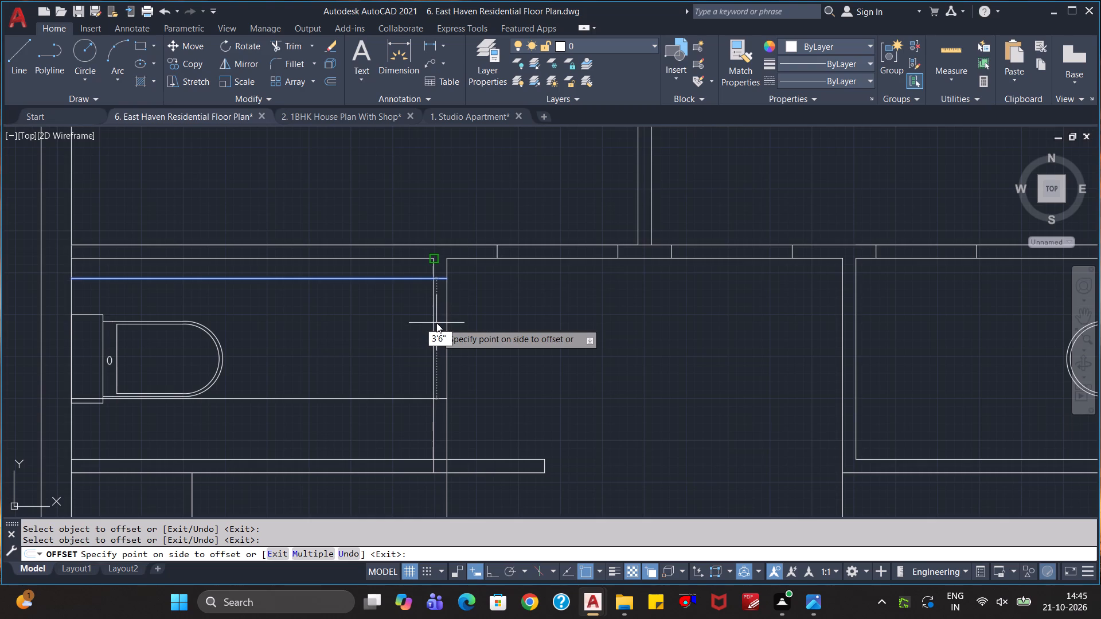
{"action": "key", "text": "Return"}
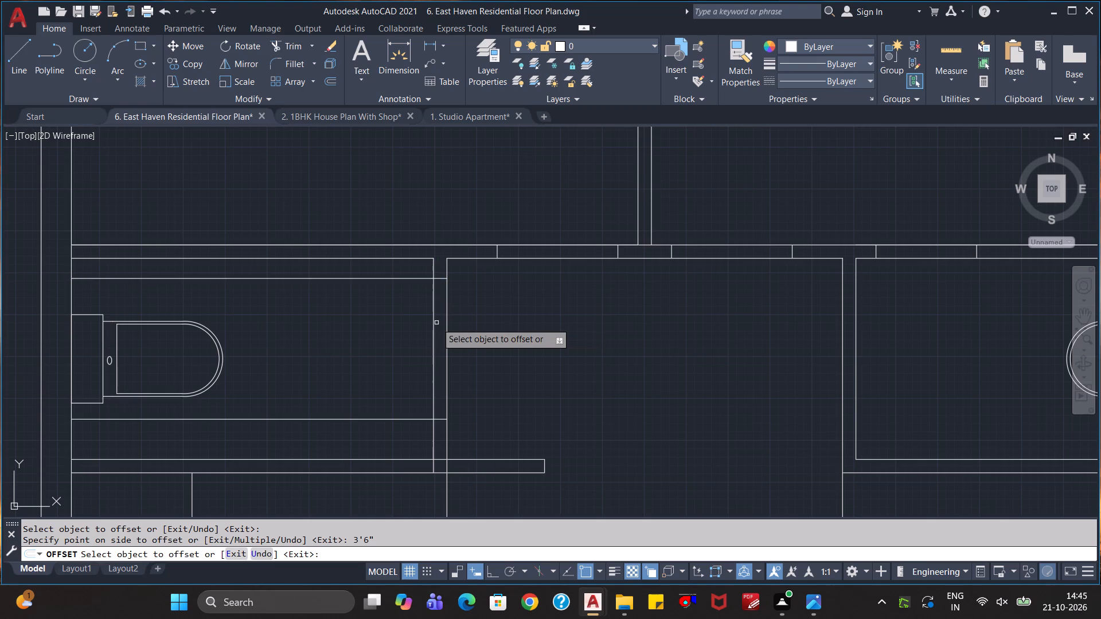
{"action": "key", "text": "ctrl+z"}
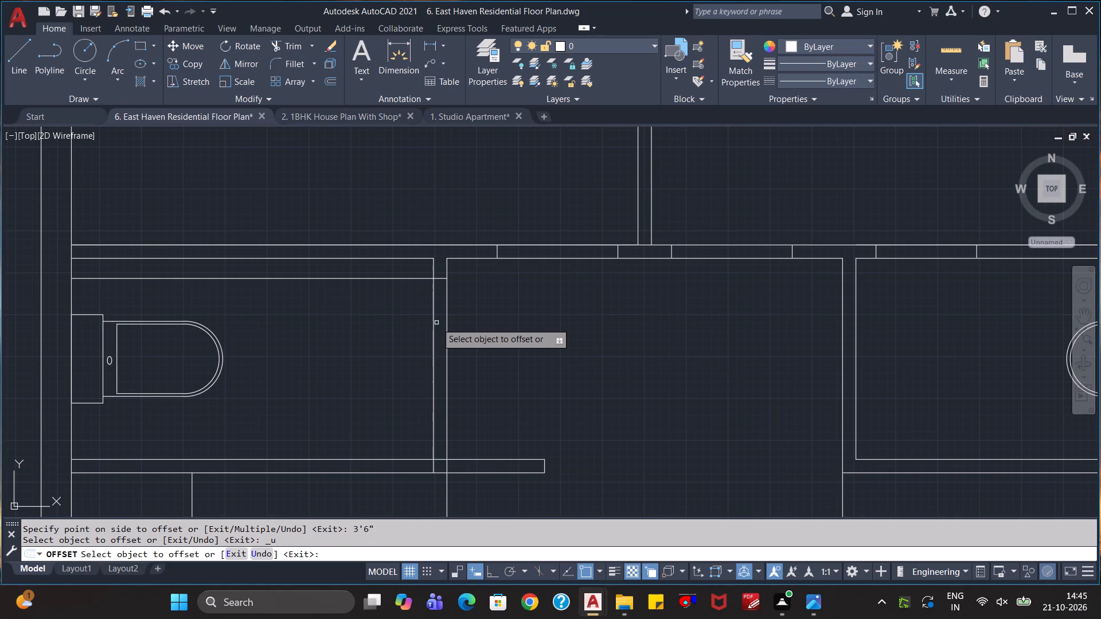
Offset the horizontal line above the west commode 2'6" to the south.
{"action": "left_click", "coordinate": [441, 279]}
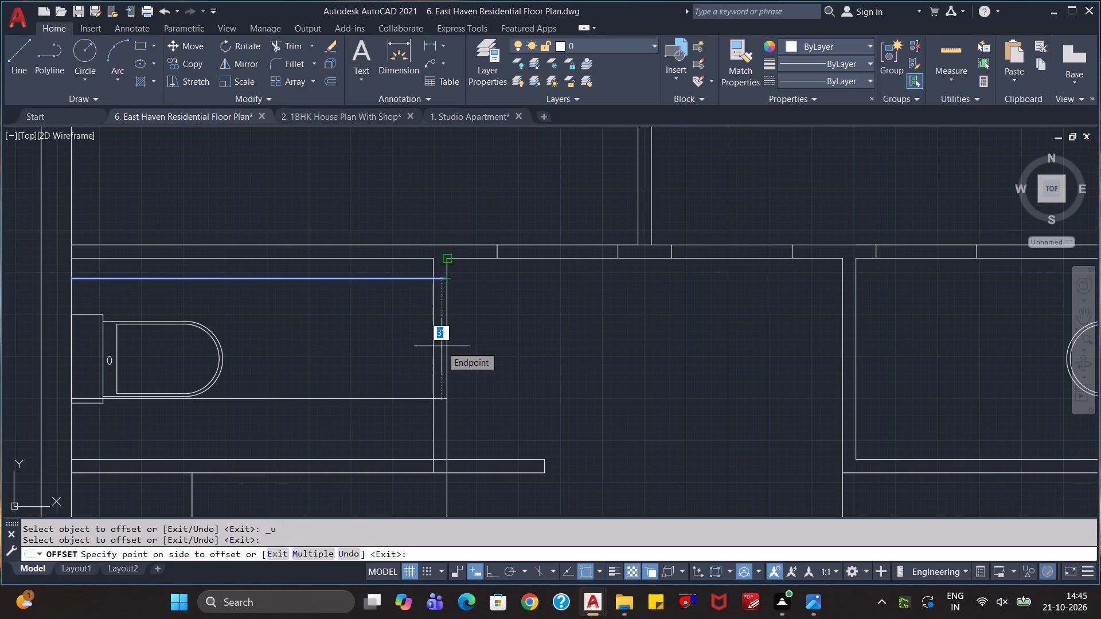
{"action": "type", "text": "2'"}
{"action": "type", "text": "6\""}
{"action": "key", "text": "Return"}
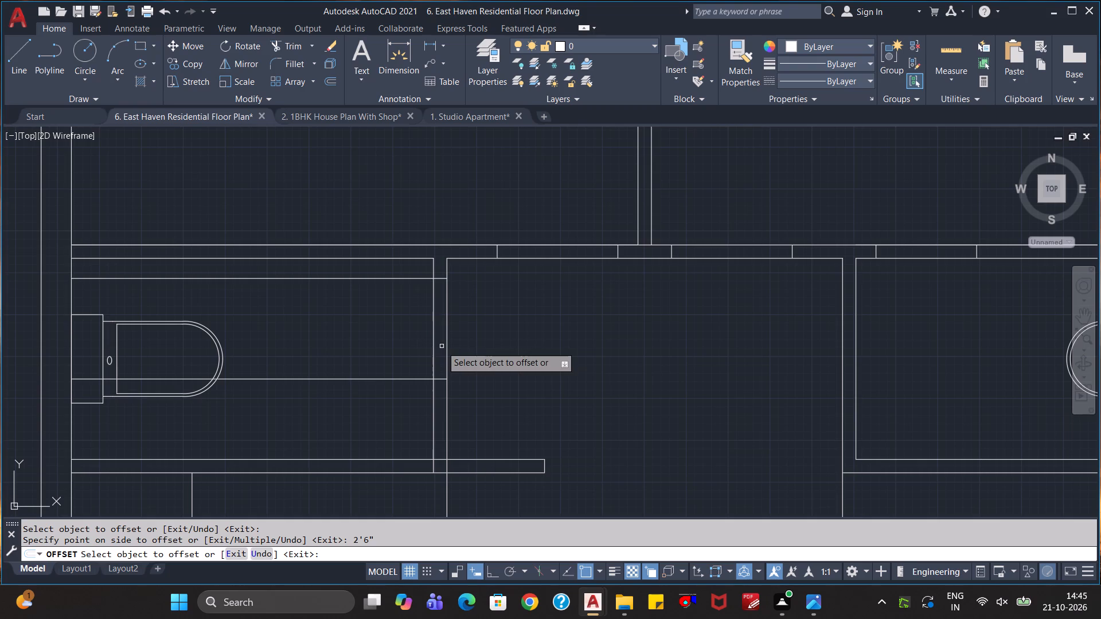
{"action": "key", "text": "Escape"}
{"action": "key", "text": "Escape"}
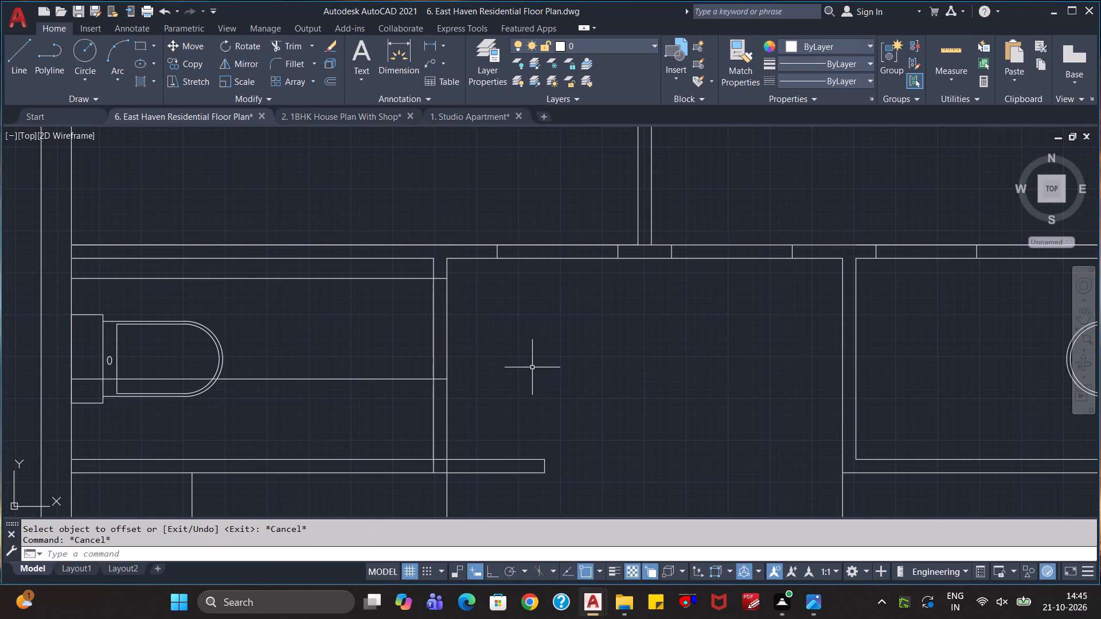
Trim both horizontal lines back to the west commode room's east wall and cut the door opening between them.
{"action": "type", "text": "tr"}
{"action": "key", "text": "Return"}
{"action": "left_click", "coordinate": [388, 406]}
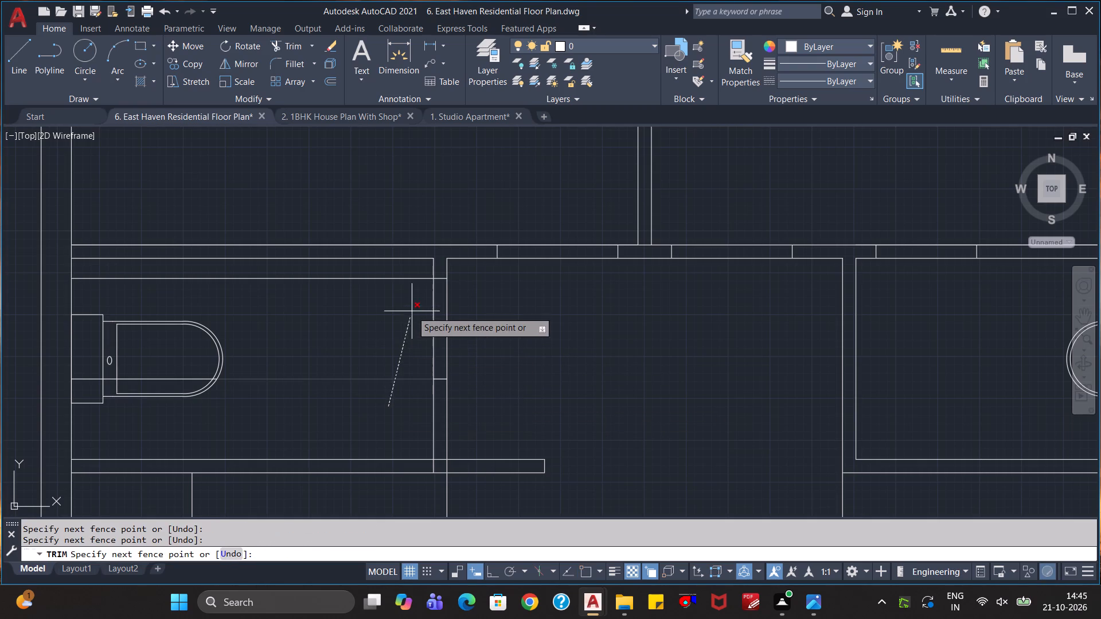
{"action": "left_click", "coordinate": [401, 277]}
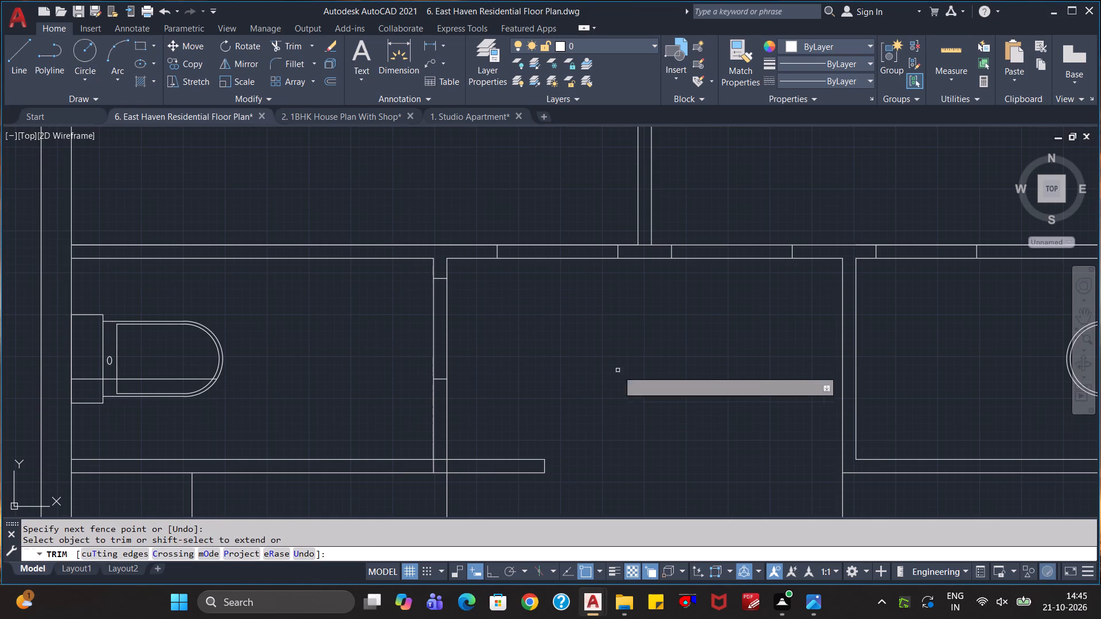
{"action": "left_click", "coordinate": [507, 328]}
{"action": "left_click", "coordinate": [395, 334]}
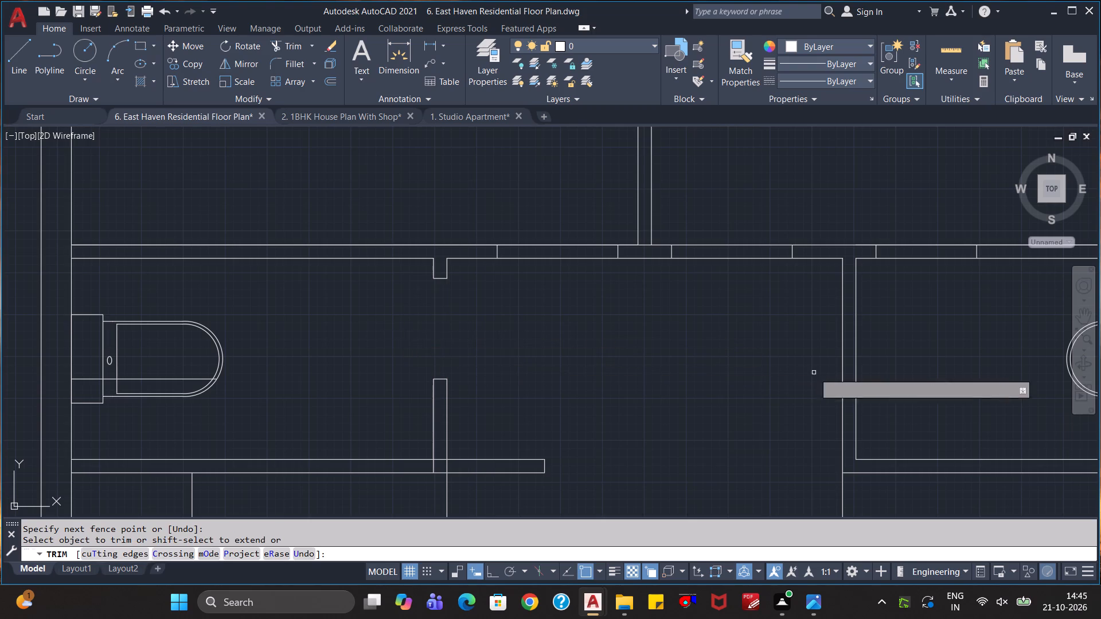
Trim the wall lines between the marks to cut three door openings in the horizontal wall south of the bedrooms.
{"action": "middle_click_drag", "start_coordinate": [985, 314], "coordinate": [905, 346]}
{"action": "left_click", "coordinate": [863, 350]}
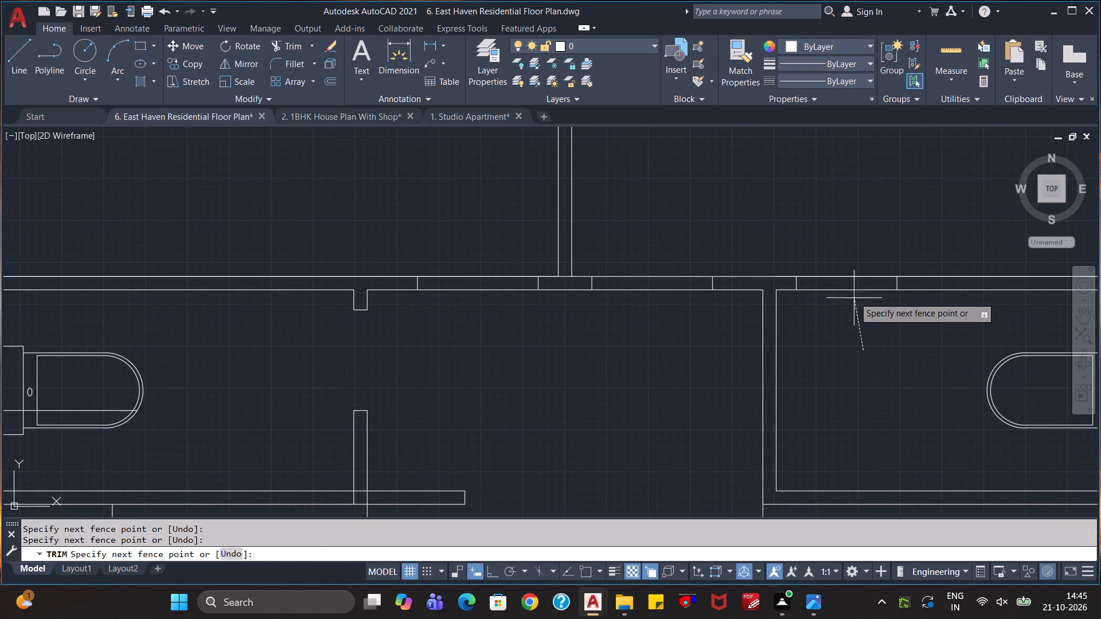
{"action": "left_click", "coordinate": [854, 263]}
{"action": "left_click", "coordinate": [633, 326]}
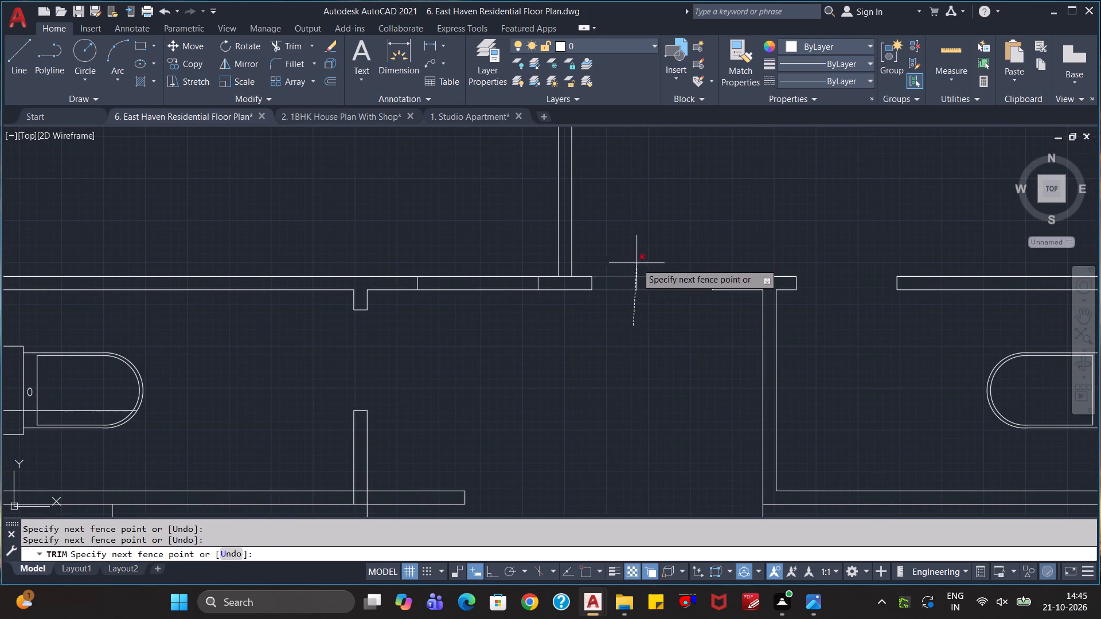
{"action": "left_click", "coordinate": [640, 257]}
{"action": "left_click", "coordinate": [497, 335]}
{"action": "left_click", "coordinate": [496, 249]}
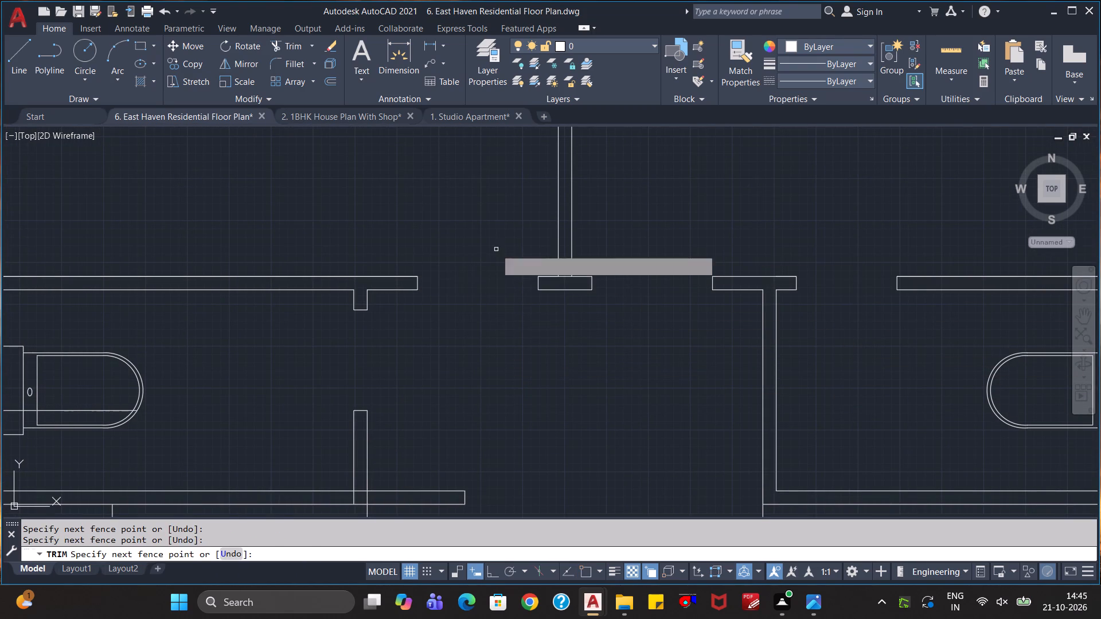
Trim the wall line segments crossing both ends of the bedroom divider, opening its junctions with the south and north walls.
{"action": "scroll", "coordinate": [568, 399], "scroll_direction": "down", "scroll_amount": 2}
{"action": "scroll", "coordinate": [587, 385], "scroll_direction": "up", "scroll_amount": 2}
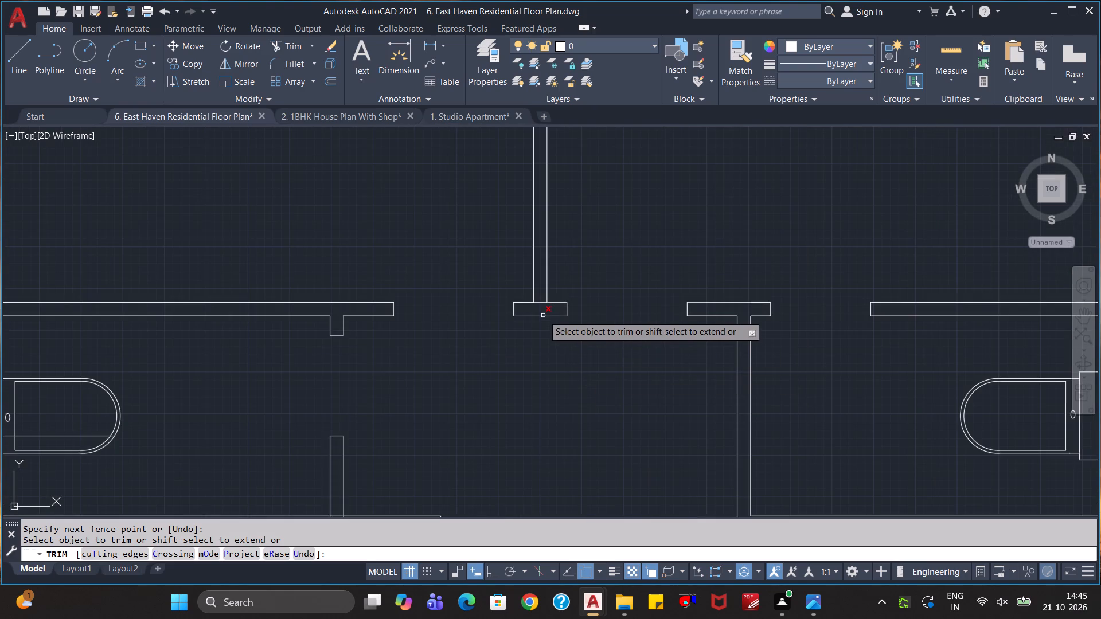
{"action": "scroll", "coordinate": [543, 312], "scroll_direction": "up", "scroll_amount": 2}
{"action": "left_click", "coordinate": [535, 285]}
{"action": "scroll", "coordinate": [580, 419], "scroll_direction": "down", "scroll_amount": 3}
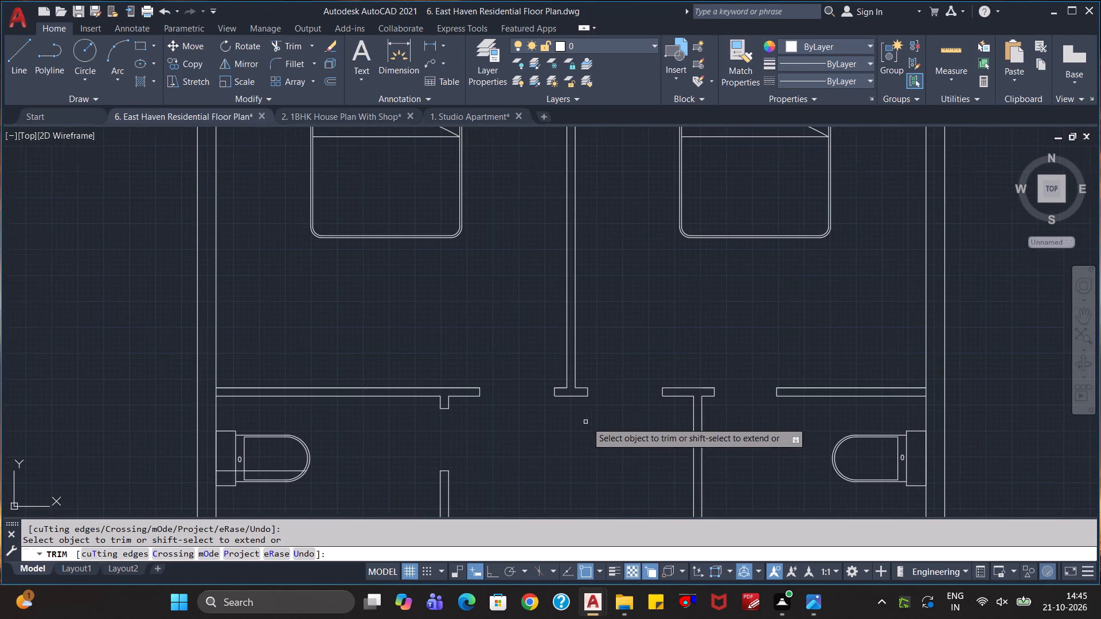
{"action": "scroll", "coordinate": [624, 425], "scroll_direction": "down", "scroll_amount": 1}
{"action": "scroll", "coordinate": [599, 251], "scroll_direction": "up", "scroll_amount": 2}
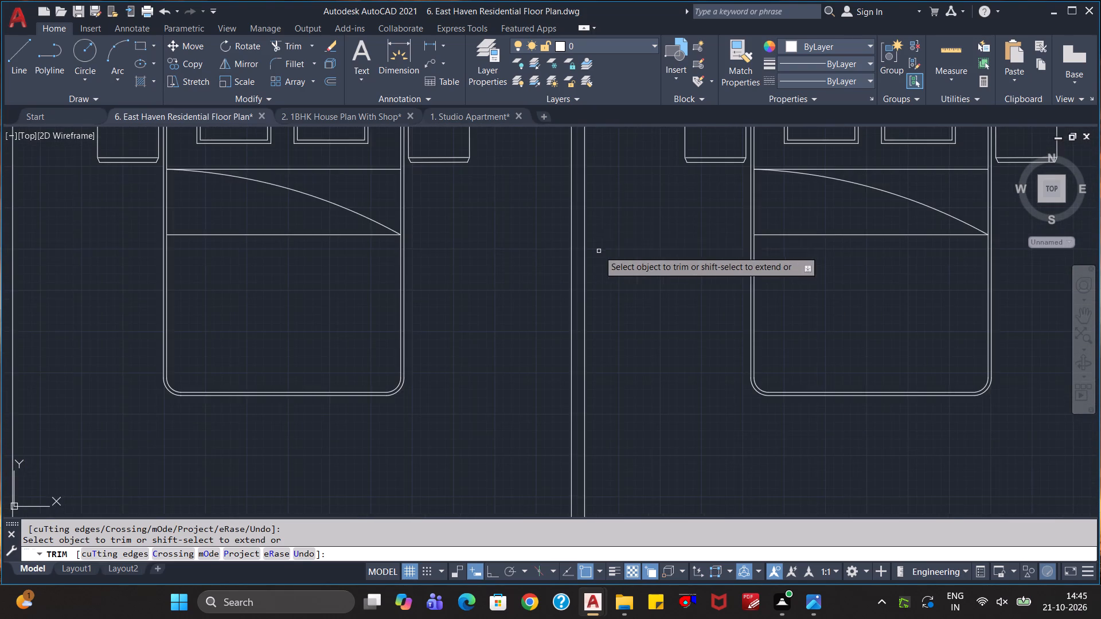
{"action": "middle_click_drag", "start_coordinate": [613, 225], "coordinate": [618, 398]}
{"action": "scroll", "coordinate": [584, 298], "scroll_direction": "up", "scroll_amount": 2}
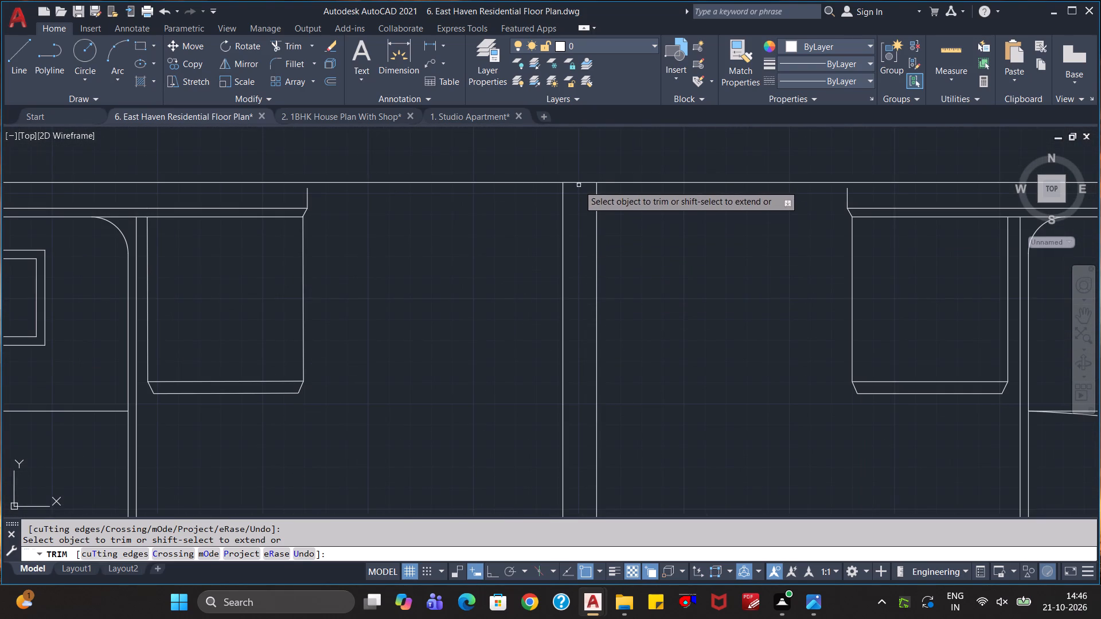
{"action": "left_click", "coordinate": [579, 185]}
{"action": "left_click", "coordinate": [577, 170]}
{"action": "scroll", "coordinate": [662, 346], "scroll_direction": "down", "scroll_amount": 2}
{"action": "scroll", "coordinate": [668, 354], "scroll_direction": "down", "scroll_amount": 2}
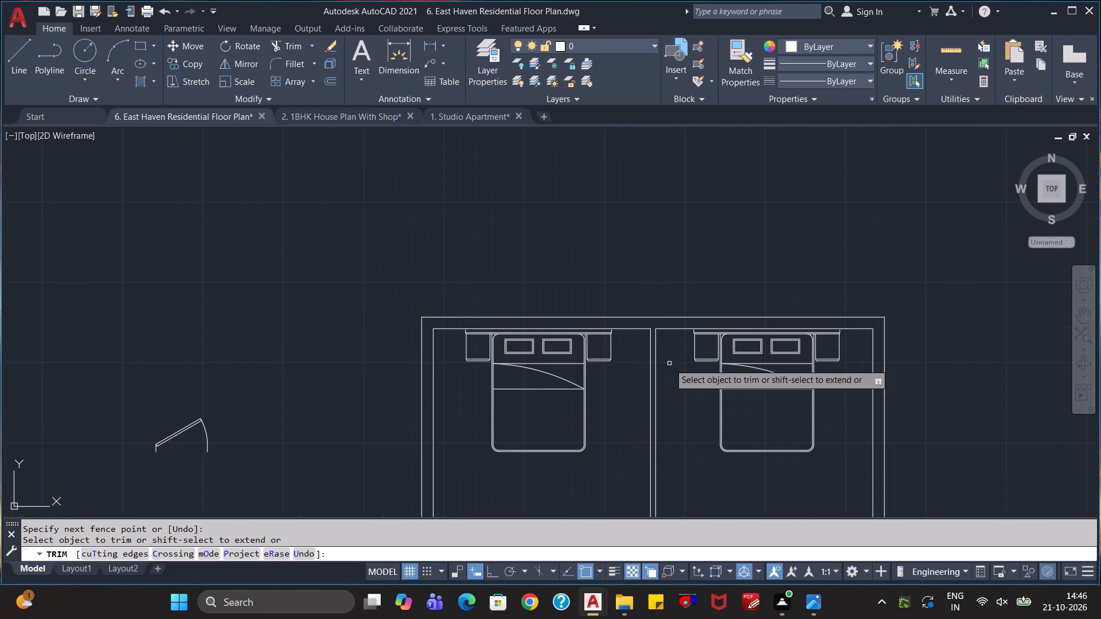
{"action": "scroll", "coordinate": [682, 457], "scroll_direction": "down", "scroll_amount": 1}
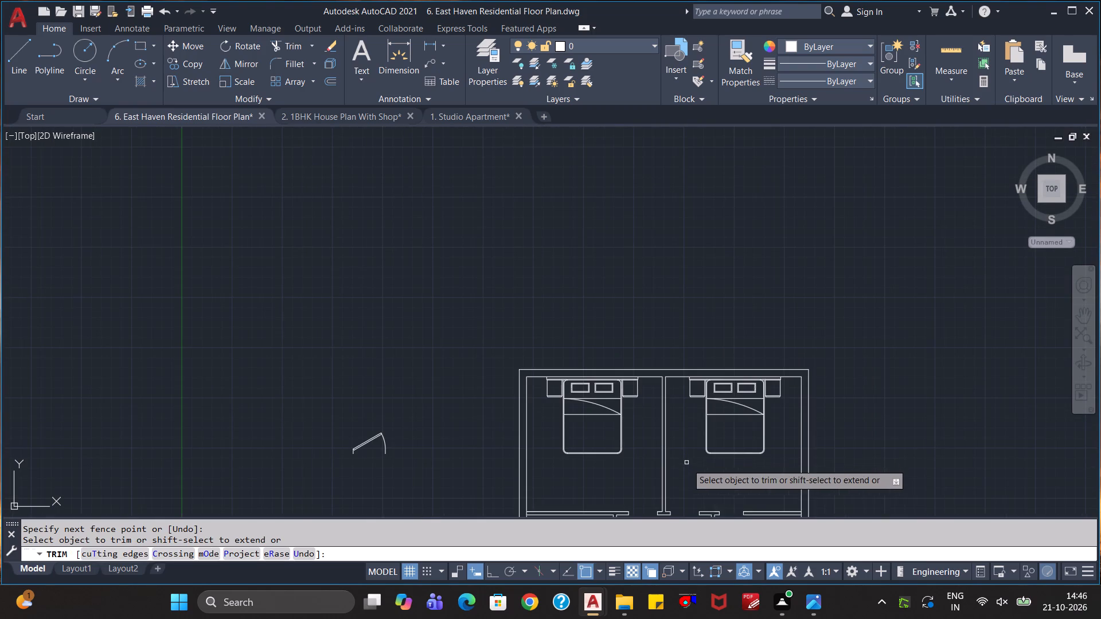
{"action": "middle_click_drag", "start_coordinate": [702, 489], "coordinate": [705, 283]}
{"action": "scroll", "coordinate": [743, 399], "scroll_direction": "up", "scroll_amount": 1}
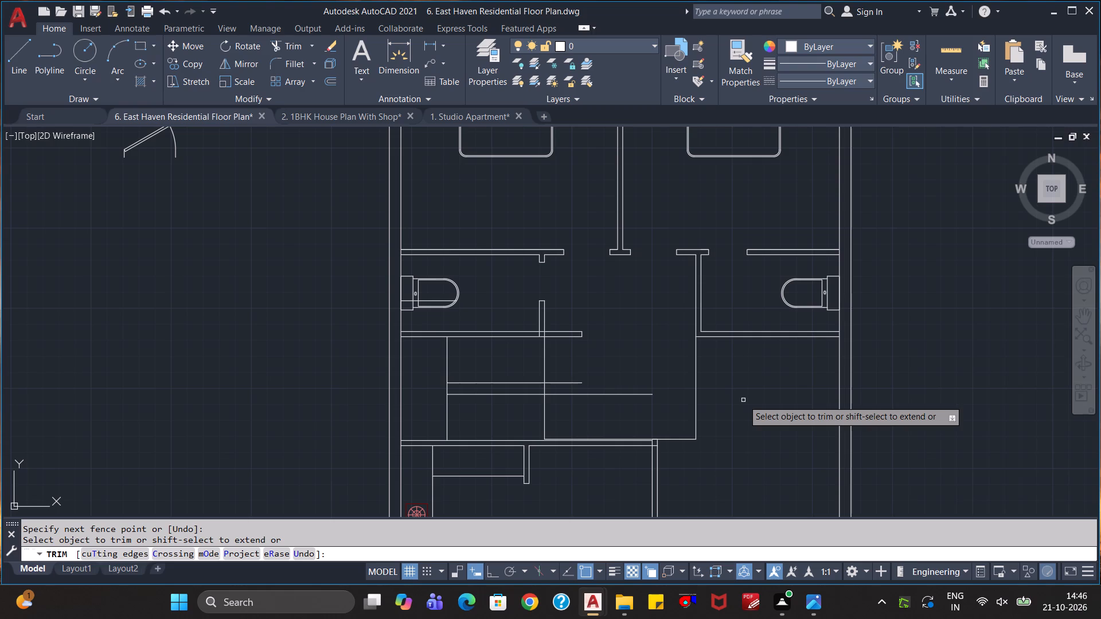
Trim both lines of the south outer wall between the marks west of the Prayer Room, cutting the entrance opening.
{"action": "scroll", "coordinate": [741, 408], "scroll_direction": "down", "scroll_amount": 1}
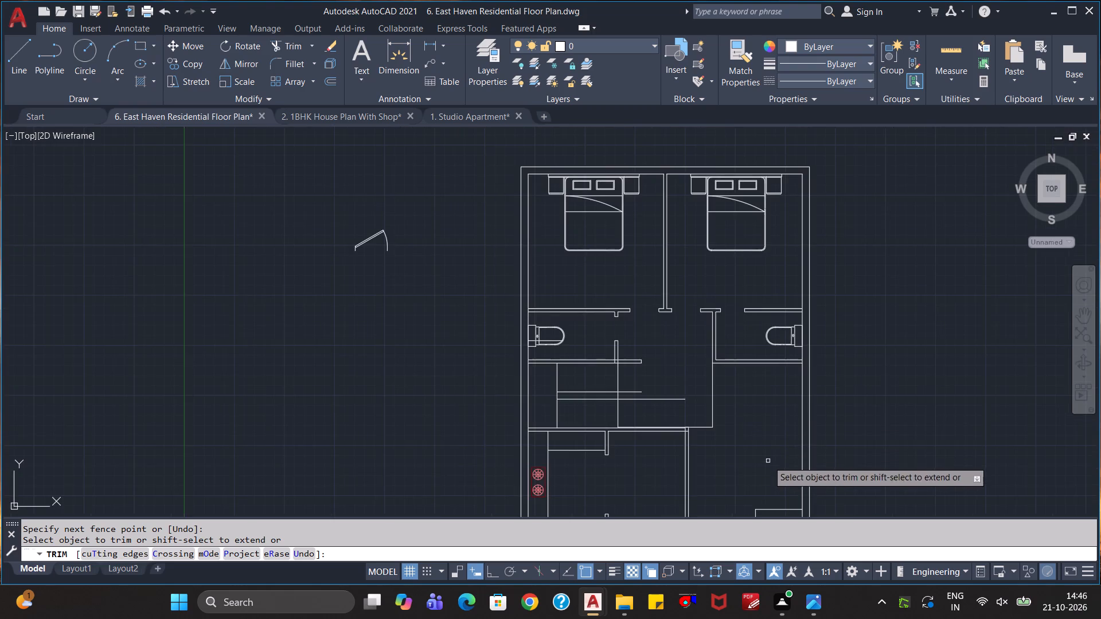
{"action": "middle_click_drag", "start_coordinate": [754, 458], "coordinate": [742, 316]}
{"action": "left_click", "coordinate": [701, 424]}
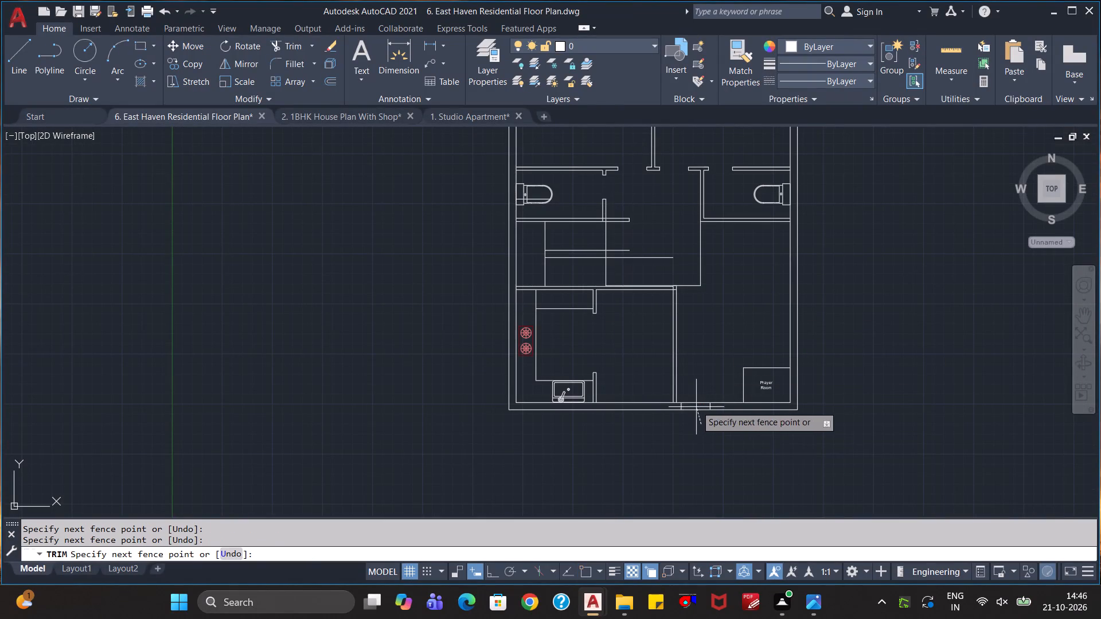
{"action": "left_click", "coordinate": [696, 385]}
{"action": "scroll", "coordinate": [704, 471], "scroll_direction": "down", "scroll_amount": 1}
{"action": "scroll", "coordinate": [756, 472], "scroll_direction": "up", "scroll_amount": 3}
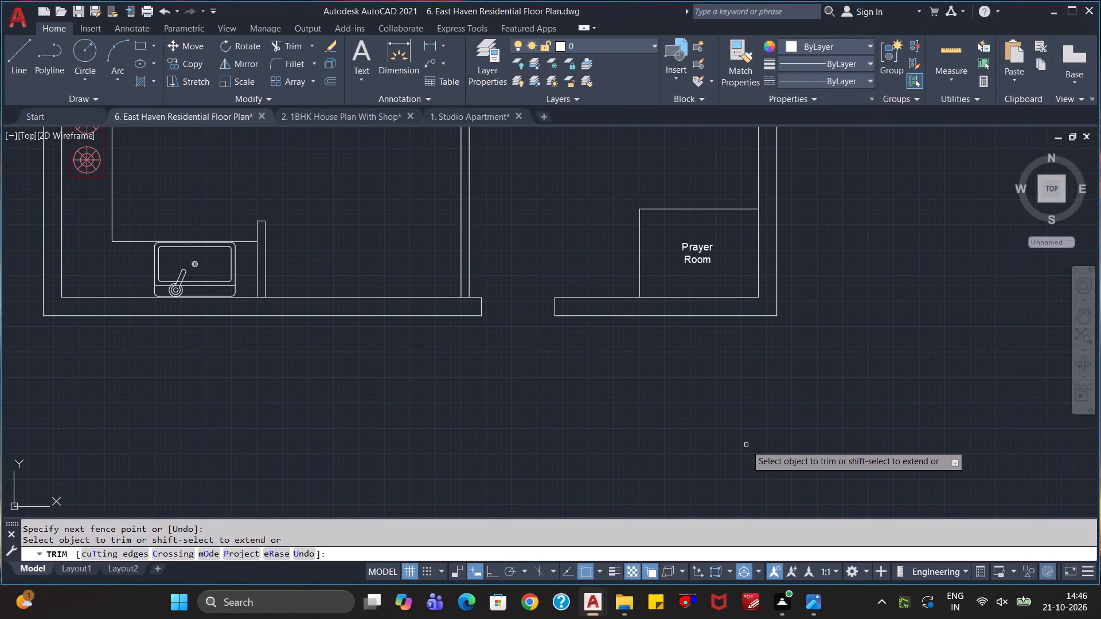
{"action": "key", "text": "Escape"}
{"action": "key", "text": "Escape"}
Measure the width of the entrance opening in the south outer wall.
{"action": "scroll", "coordinate": [730, 435], "scroll_direction": "down", "scroll_amount": 1}
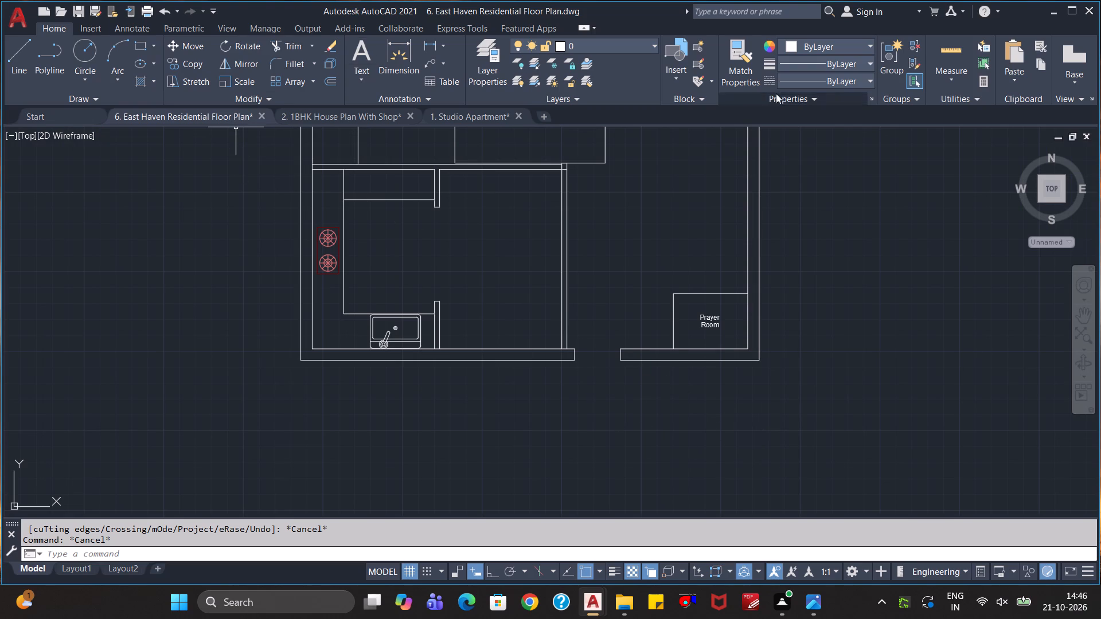
{"action": "left_click", "coordinate": [938, 55]}
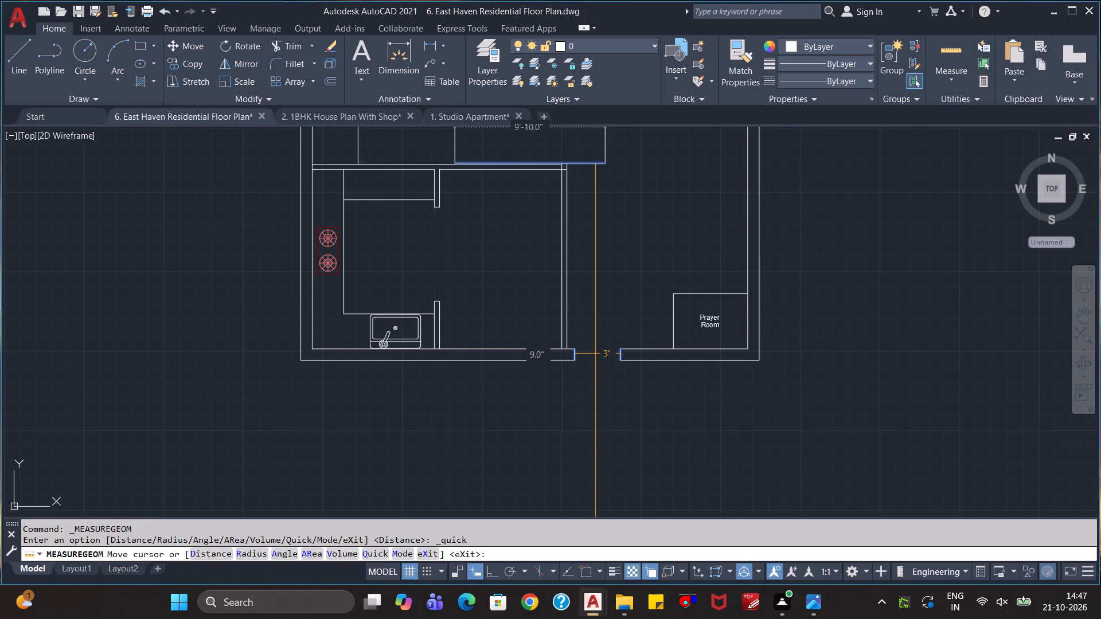
{"action": "key", "text": "Escape"}
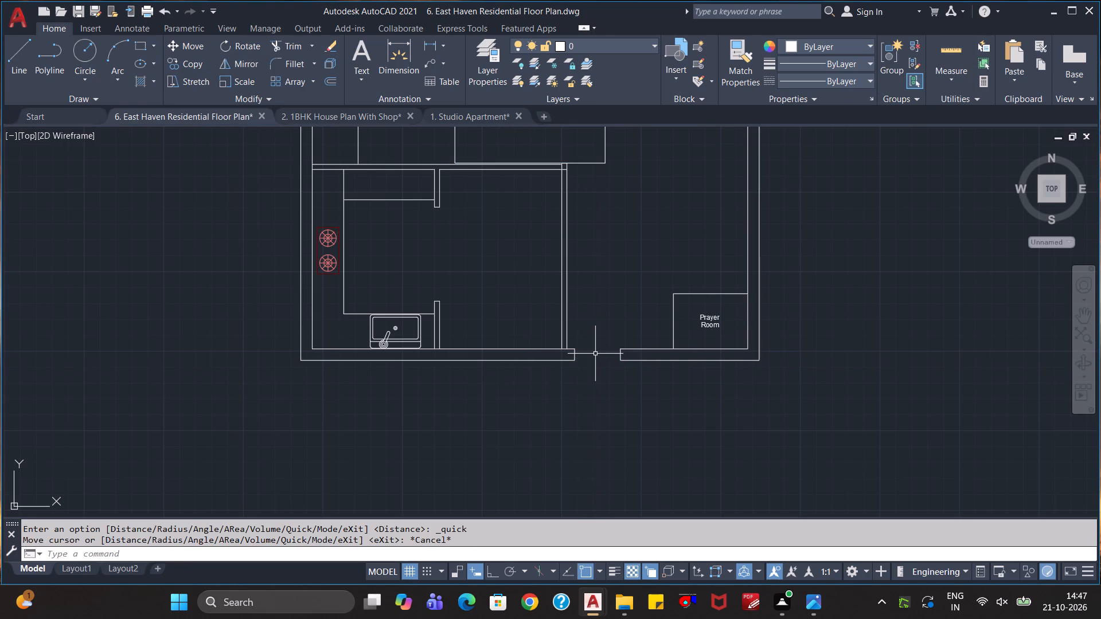
Move the kitchen sink block onto the Kitchen Appliances layer.
{"action": "scroll", "coordinate": [595, 354], "scroll_direction": "down", "scroll_amount": 1}
{"action": "scroll", "coordinate": [603, 272], "scroll_direction": "up", "scroll_amount": 2}
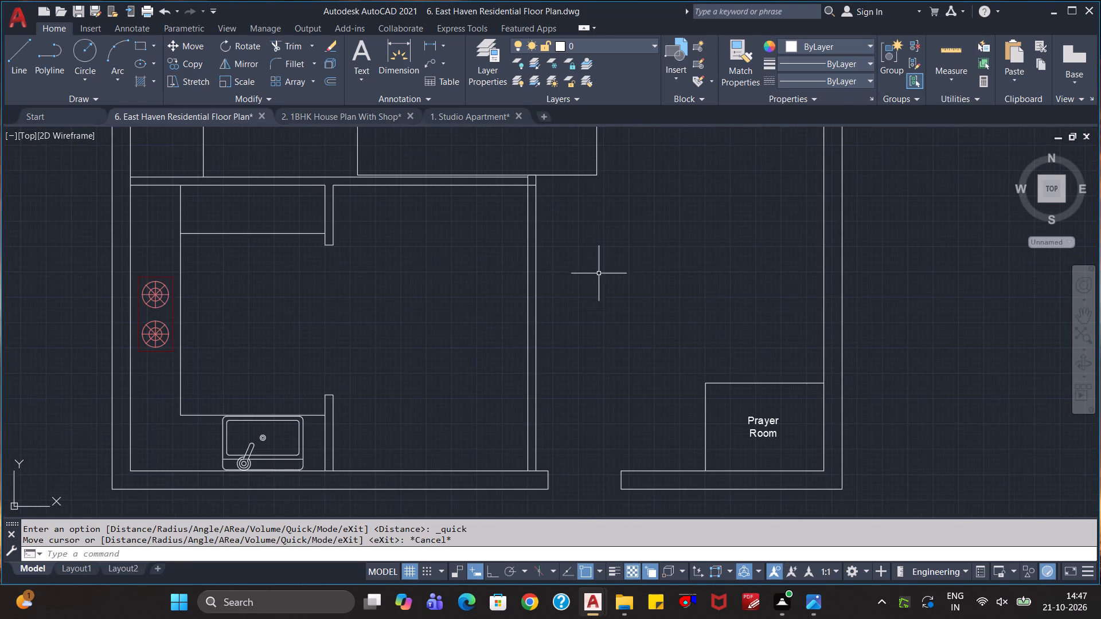
{"action": "middle_click_drag", "start_coordinate": [584, 258], "coordinate": [748, 358]}
{"action": "scroll", "coordinate": [567, 381], "scroll_direction": "down", "scroll_amount": 1}
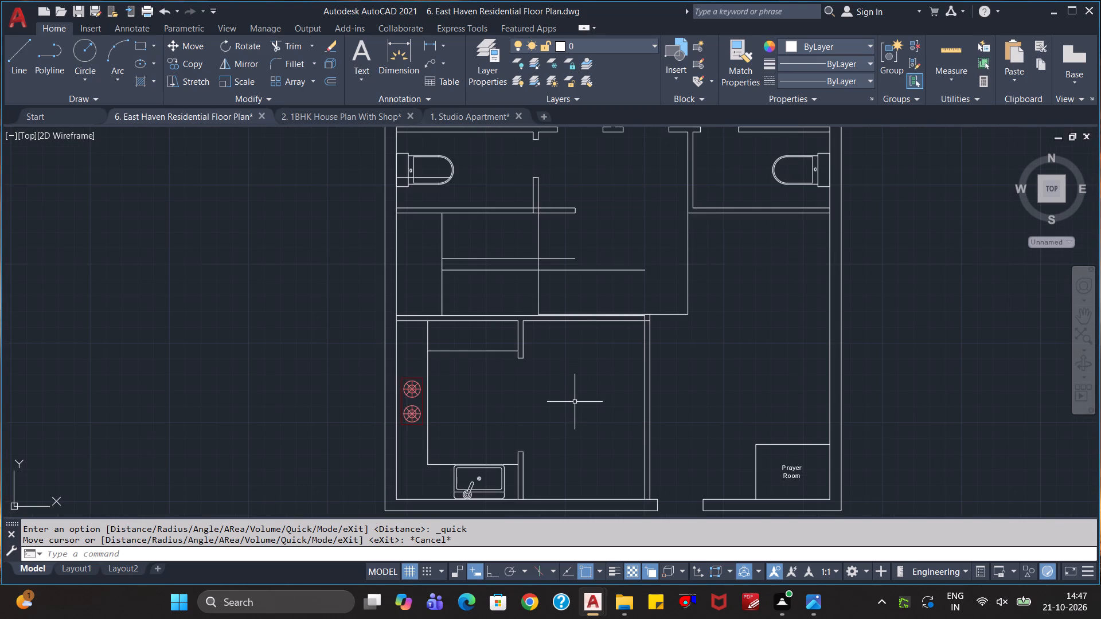
{"action": "scroll", "coordinate": [576, 410], "scroll_direction": "down", "scroll_amount": 1}
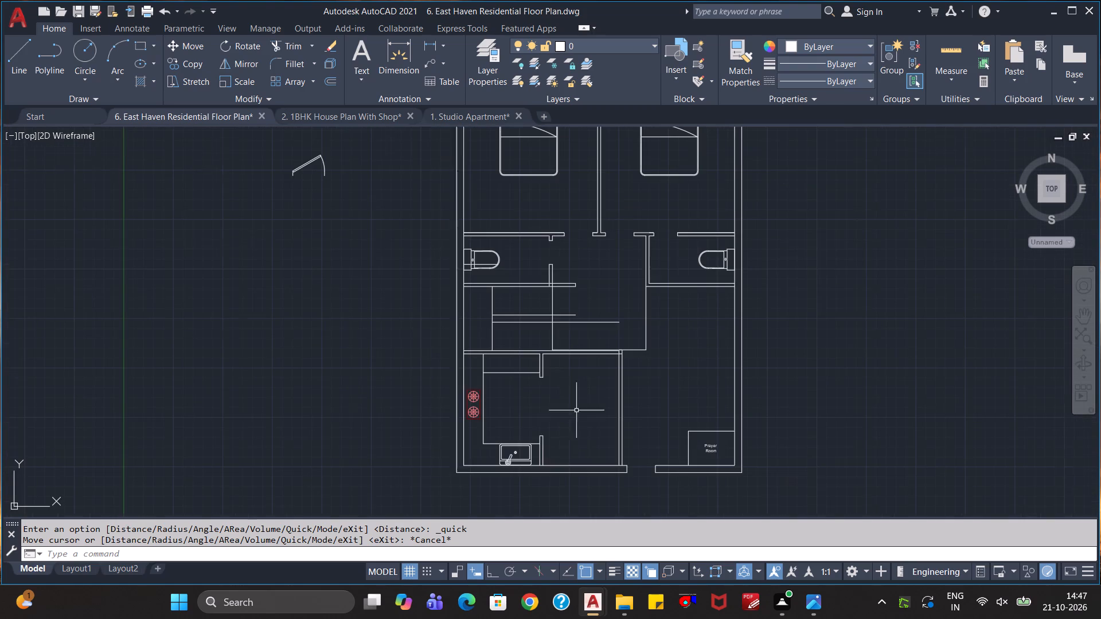
{"action": "left_click", "coordinate": [532, 455]}
{"action": "scroll", "coordinate": [511, 461], "scroll_direction": "up", "scroll_amount": 3}
{"action": "left_click", "coordinate": [505, 447]}
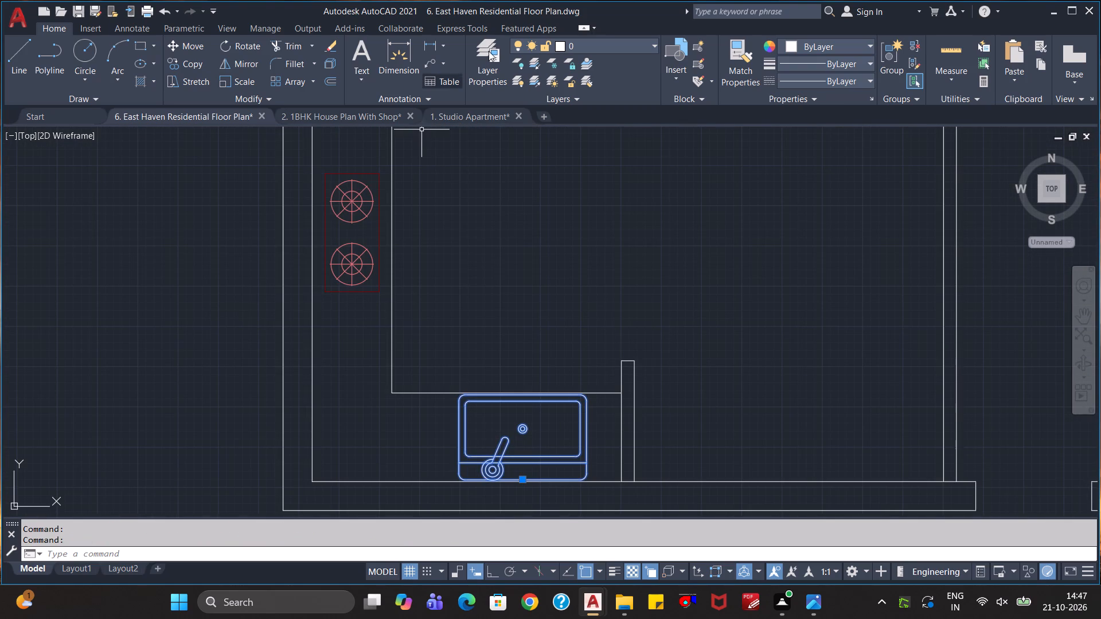
{"action": "left_click", "coordinate": [583, 42]}
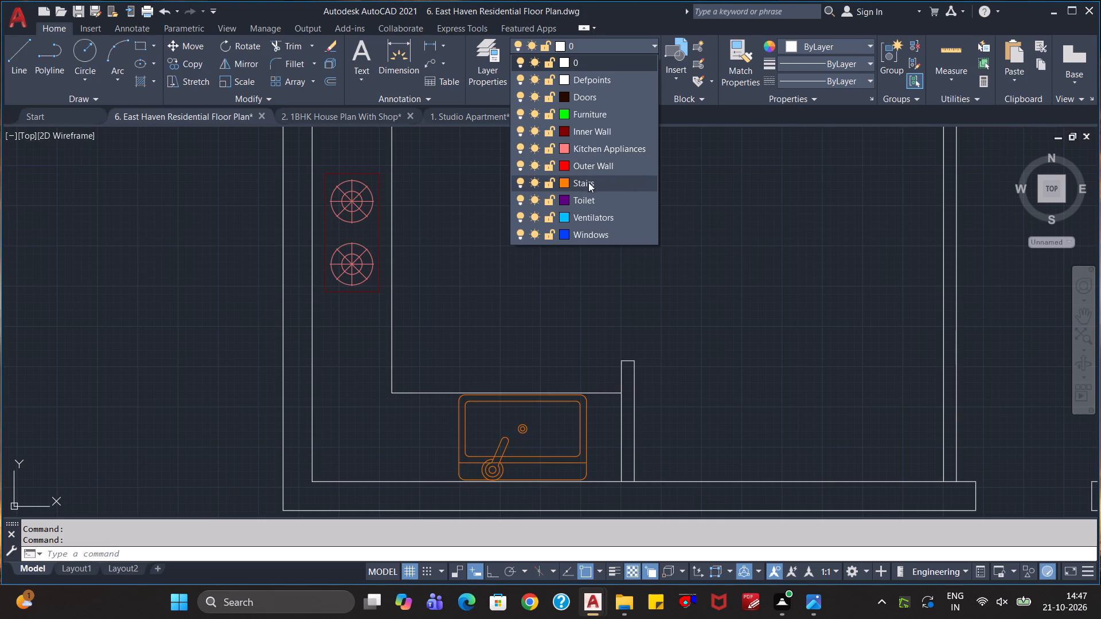
{"action": "left_click", "coordinate": [599, 151]}
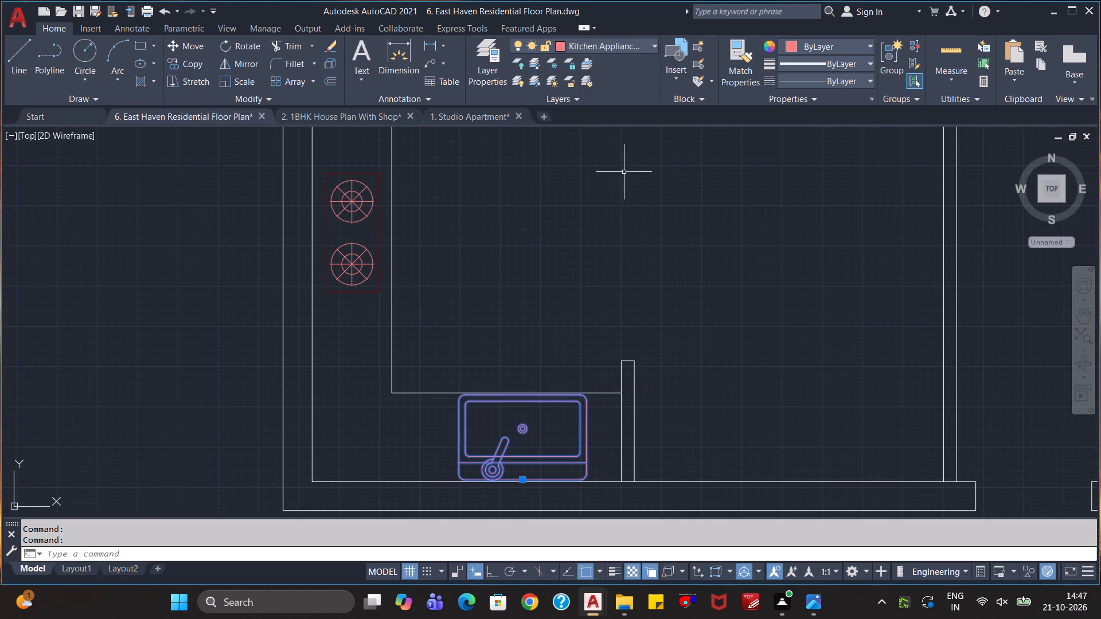
{"action": "left_click", "coordinate": [623, 181]}
{"action": "left_click", "coordinate": [615, 193]}
{"action": "key", "text": "Escape"}
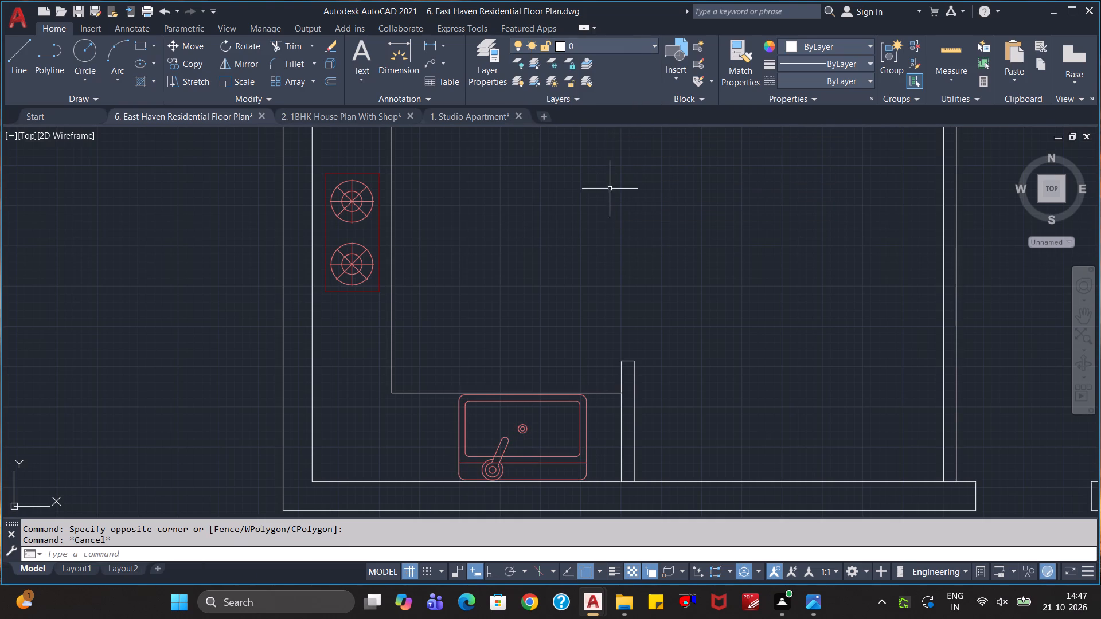
Erase the stray horizontal line crossing the west commode.
{"action": "scroll", "coordinate": [615, 214], "scroll_direction": "down", "scroll_amount": 1}
{"action": "scroll", "coordinate": [696, 283], "scroll_direction": "down", "scroll_amount": 1}
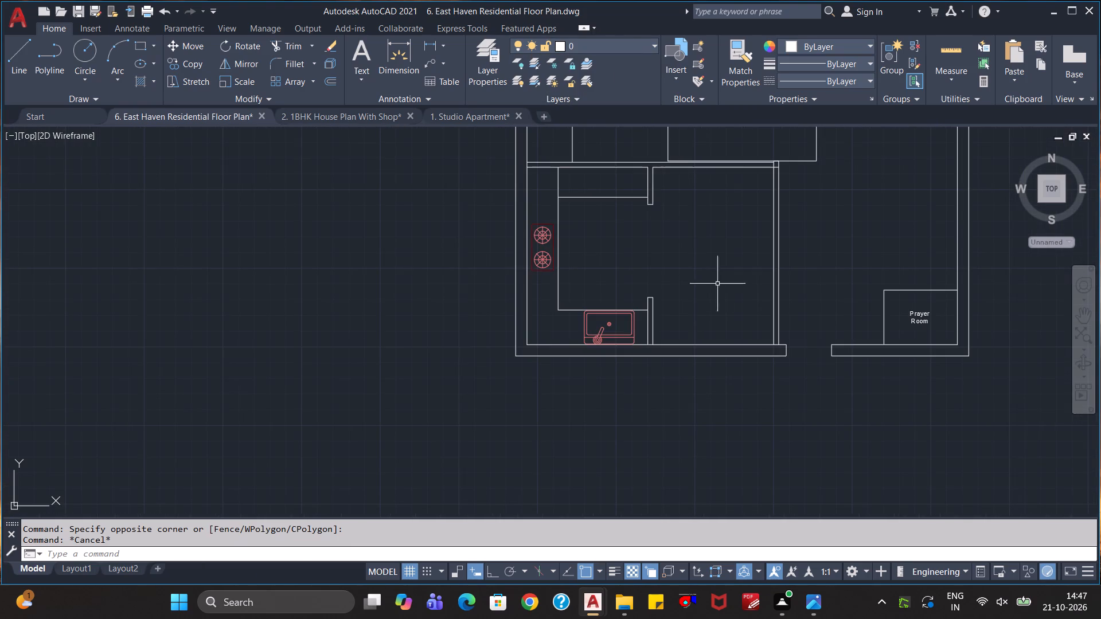
{"action": "middle_click_drag", "start_coordinate": [739, 275], "coordinate": [723, 338]}
{"action": "scroll", "coordinate": [722, 342], "scroll_direction": "down", "scroll_amount": 1}
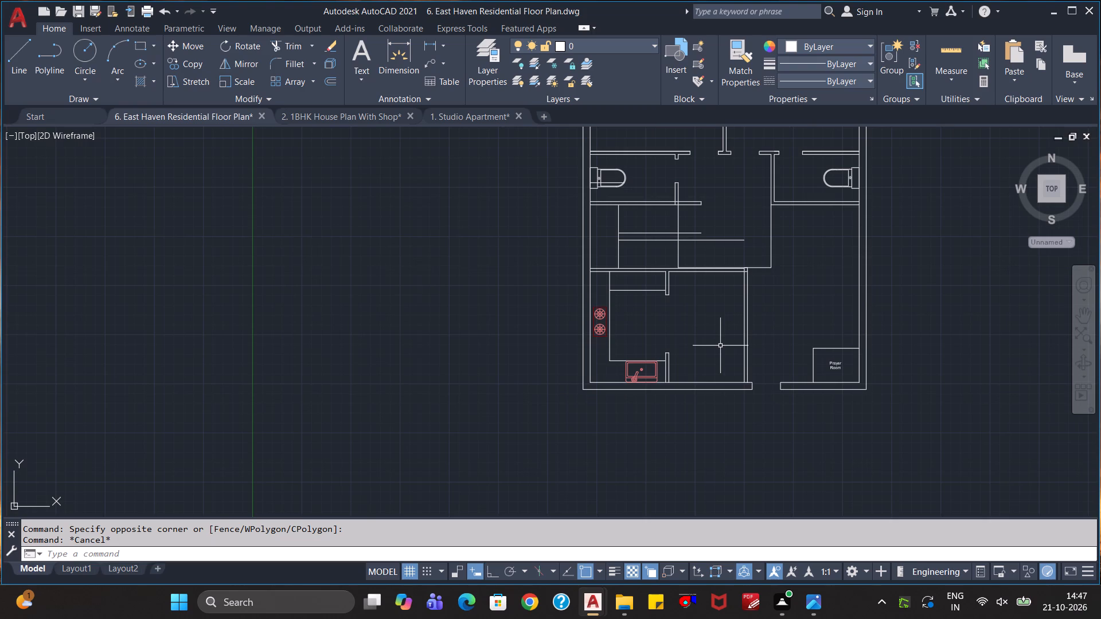
{"action": "scroll", "coordinate": [663, 229], "scroll_direction": "up", "scroll_amount": 1}
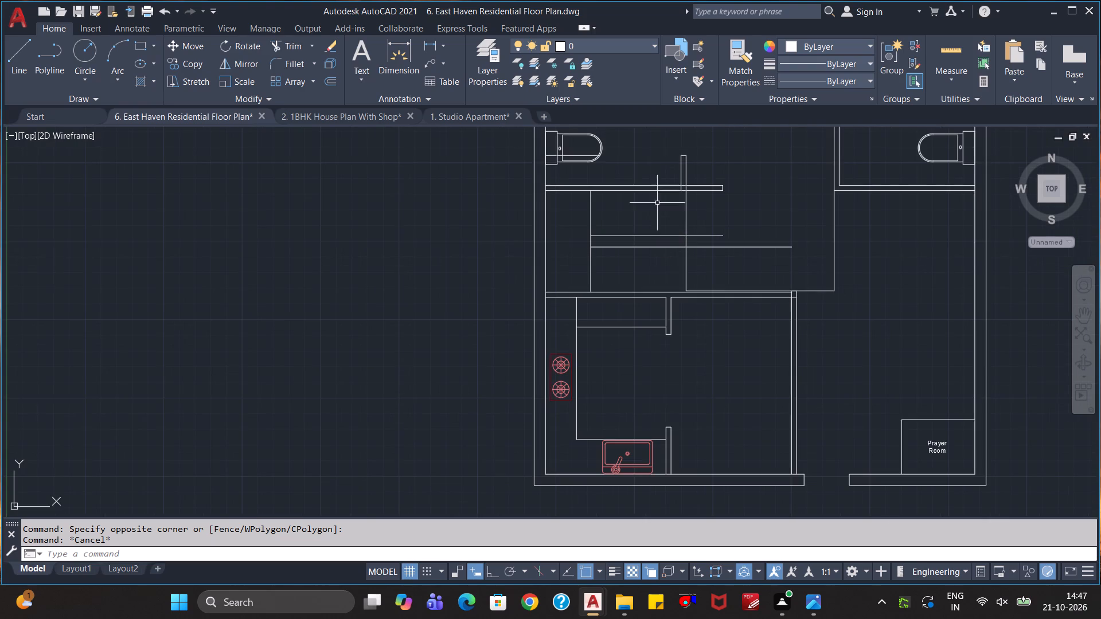
{"action": "left_click", "coordinate": [588, 155]}
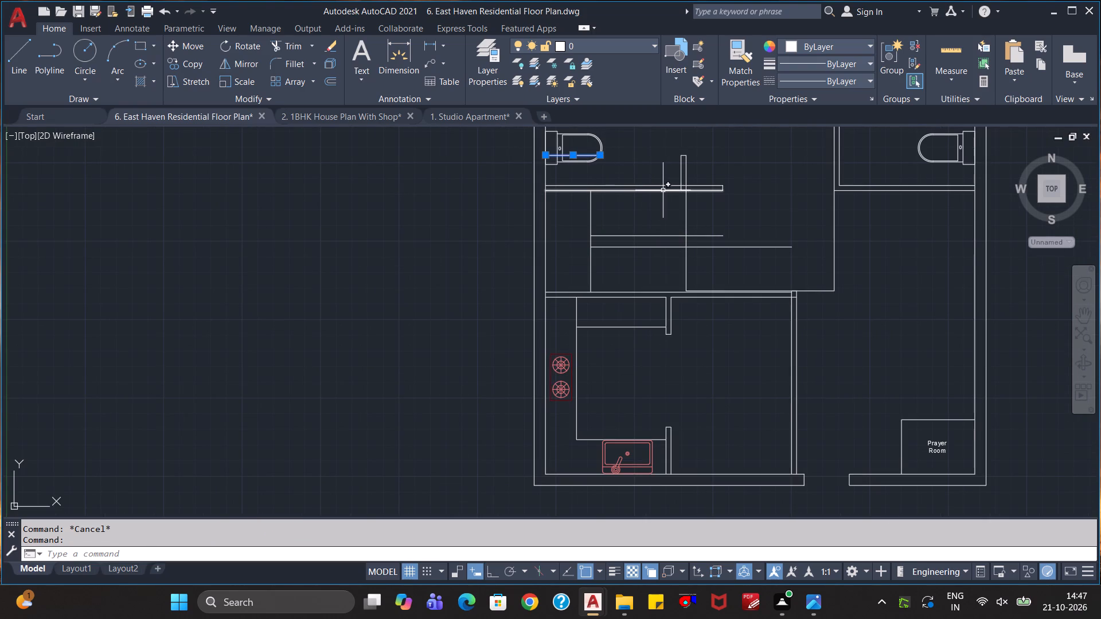
{"action": "key", "text": "Delete"}
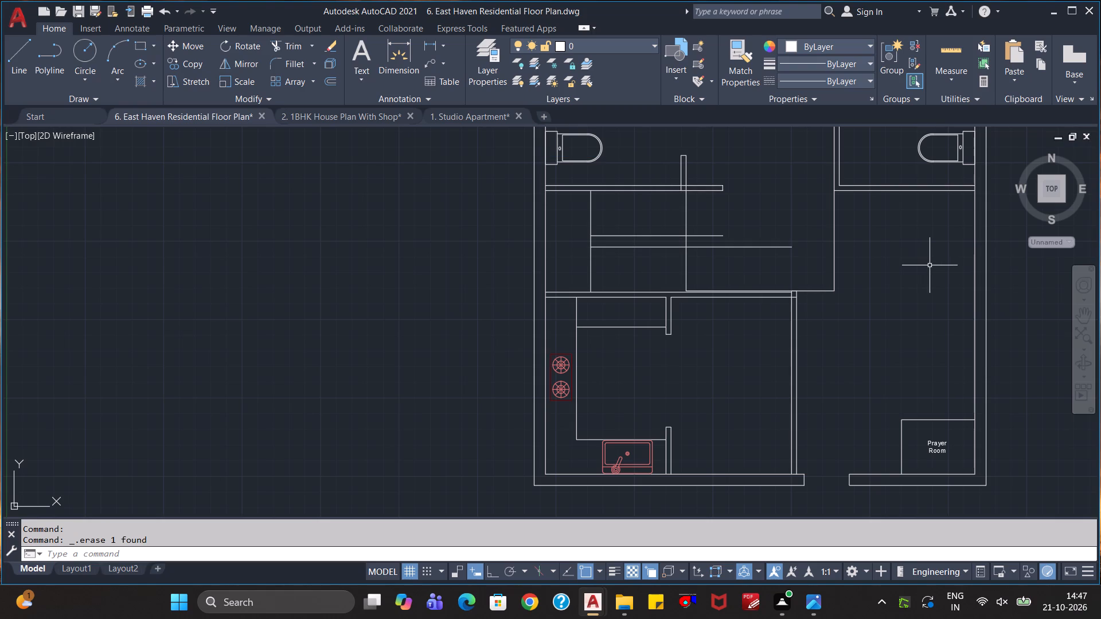
Measure the inside dimensions of the east commode room and the space south of it.
{"action": "middle_click_drag", "start_coordinate": [947, 248], "coordinate": [895, 323]}
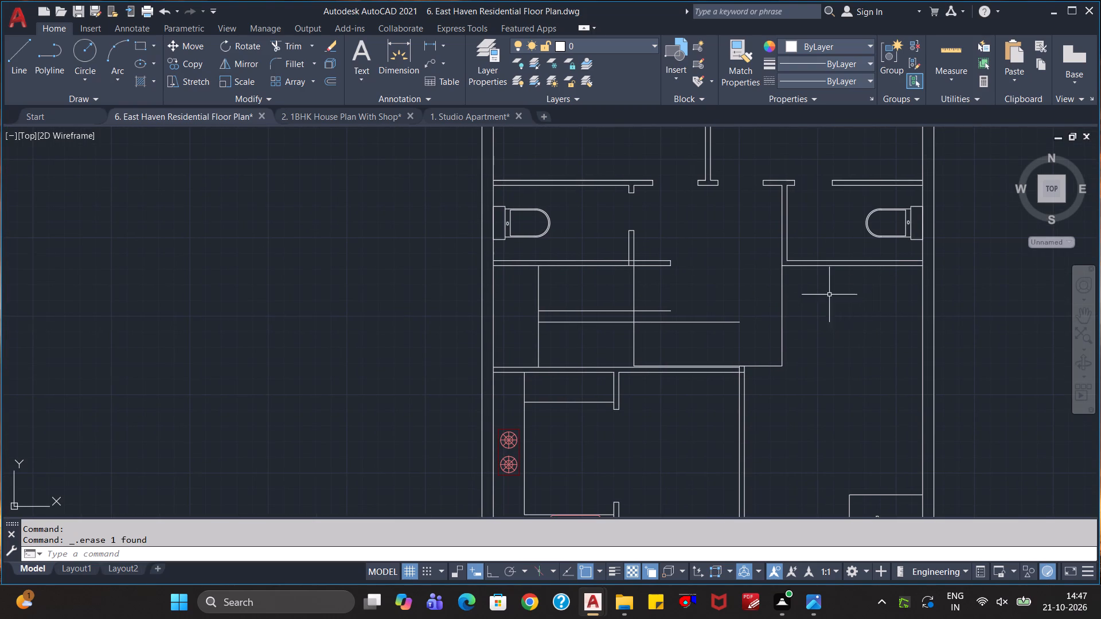
{"action": "left_click", "coordinate": [935, 55]}
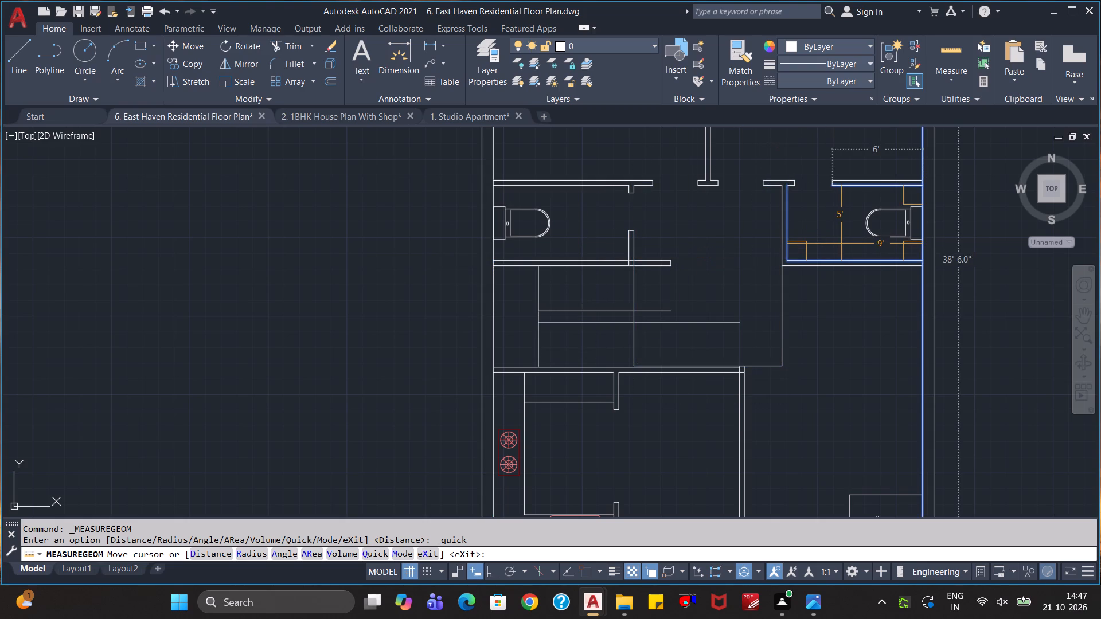
{"action": "scroll", "coordinate": [832, 269], "scroll_direction": "down", "scroll_amount": 2}
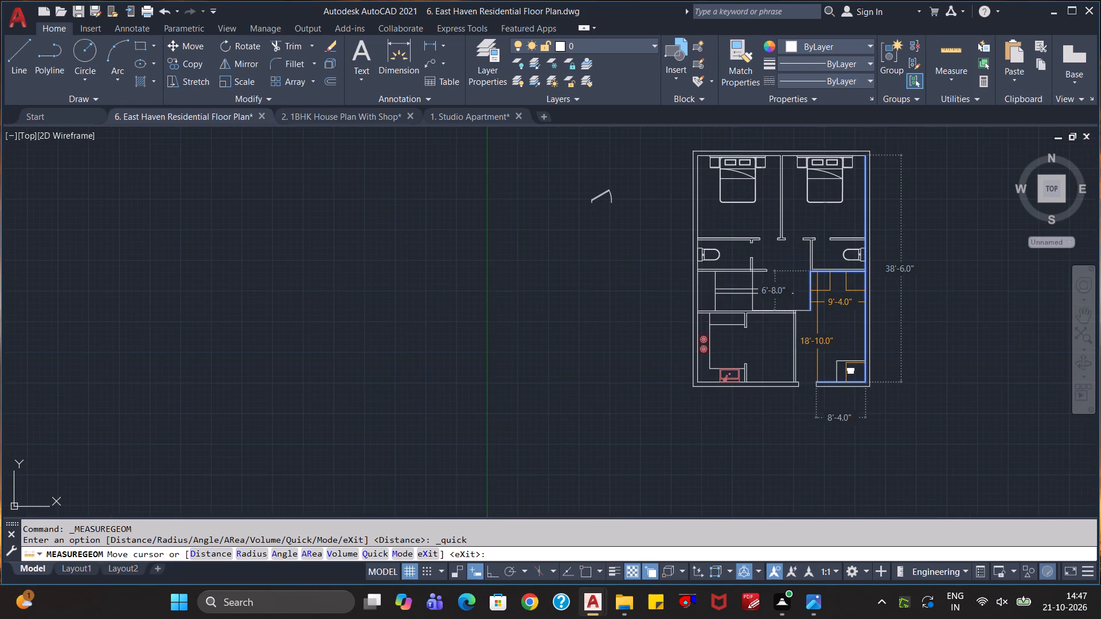
{"action": "scroll", "coordinate": [817, 305], "scroll_direction": "up", "scroll_amount": 1}
{"action": "key", "text": "Escape"}
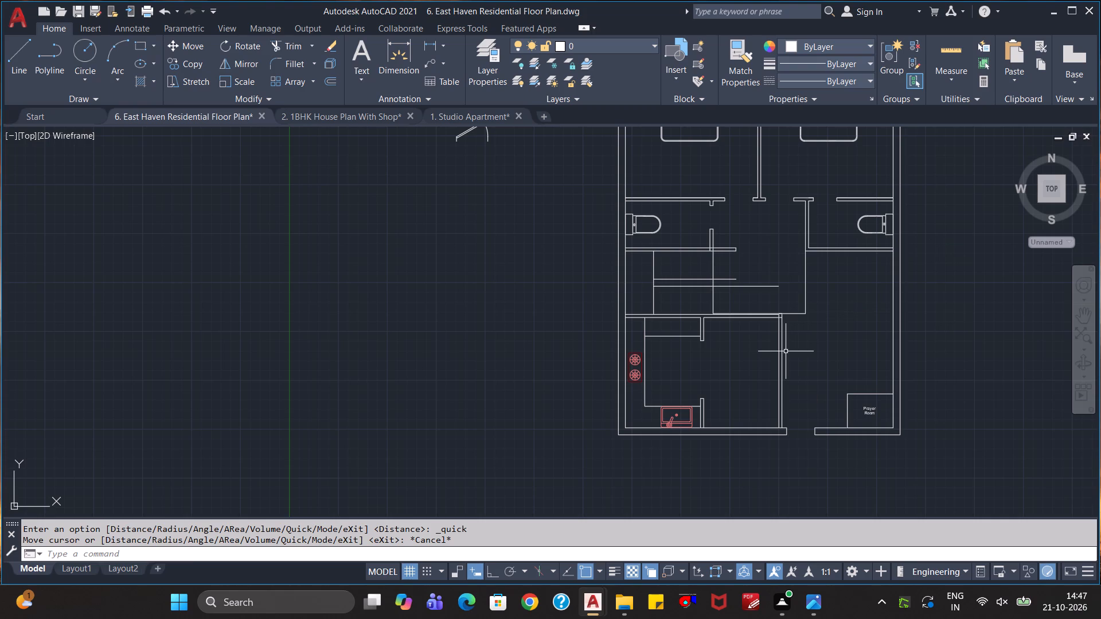
Measure the gap and lengths of the two horizontal lines in the space between the west commode room and the kitchen.
{"action": "scroll", "coordinate": [757, 289], "scroll_direction": "up", "scroll_amount": 2}
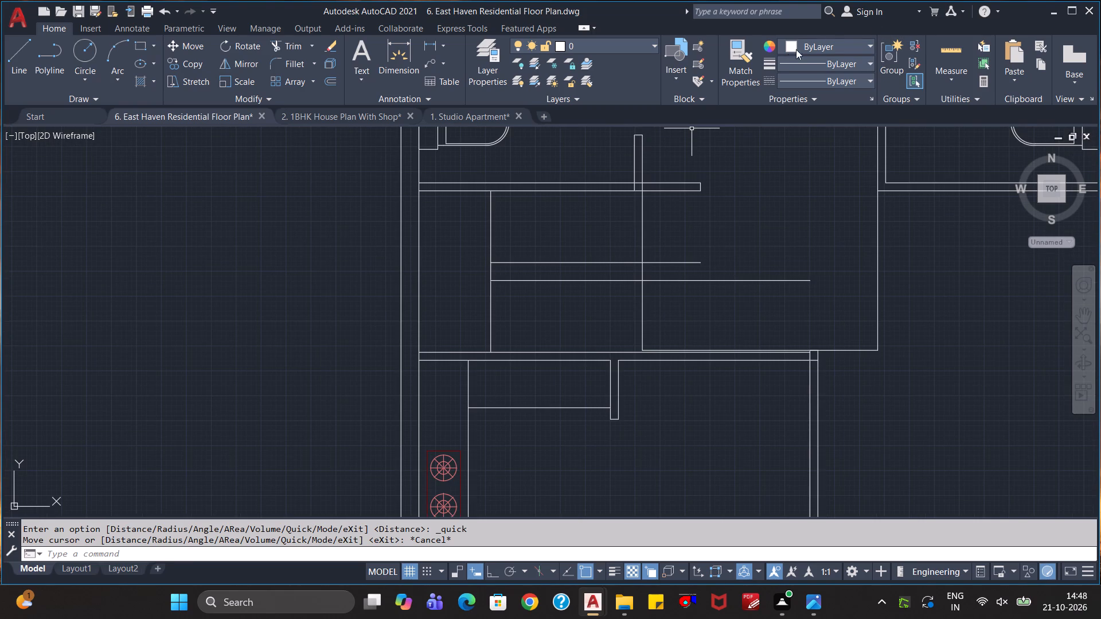
{"action": "left_click", "coordinate": [956, 52]}
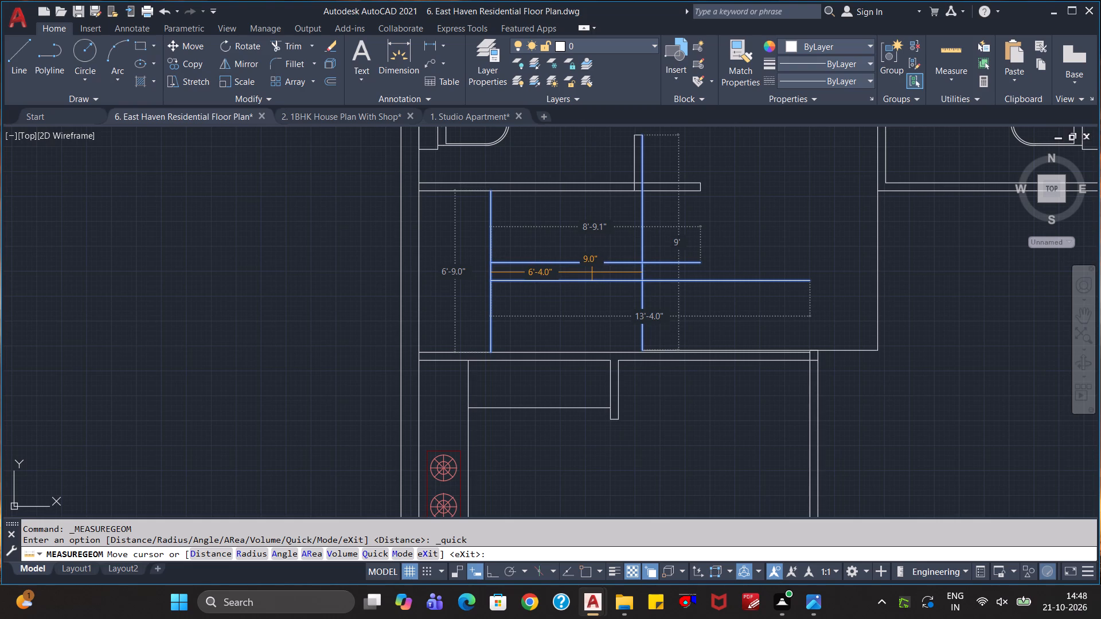
{"action": "key", "text": "Escape"}
{"action": "key", "text": "Escape"}
{"action": "key", "text": "Escape"}
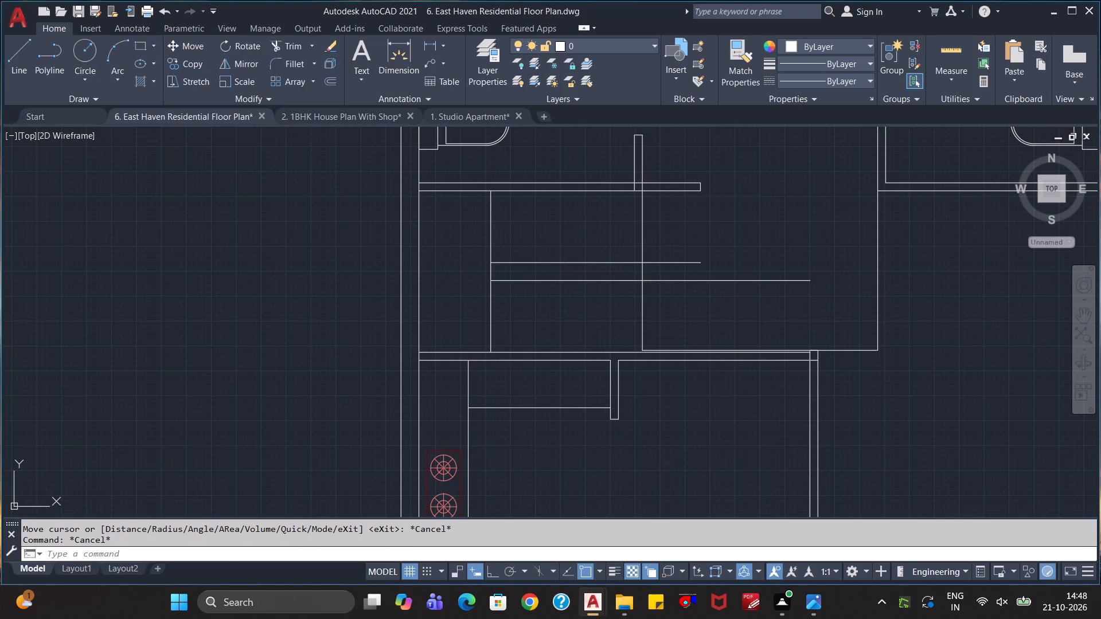
Erase the two horizontal lines running through the space between the west commode room and the kitchen.
{"action": "left_click", "coordinate": [590, 297]}
{"action": "left_click", "coordinate": [598, 238]}
{"action": "left_click", "coordinate": [599, 238]}
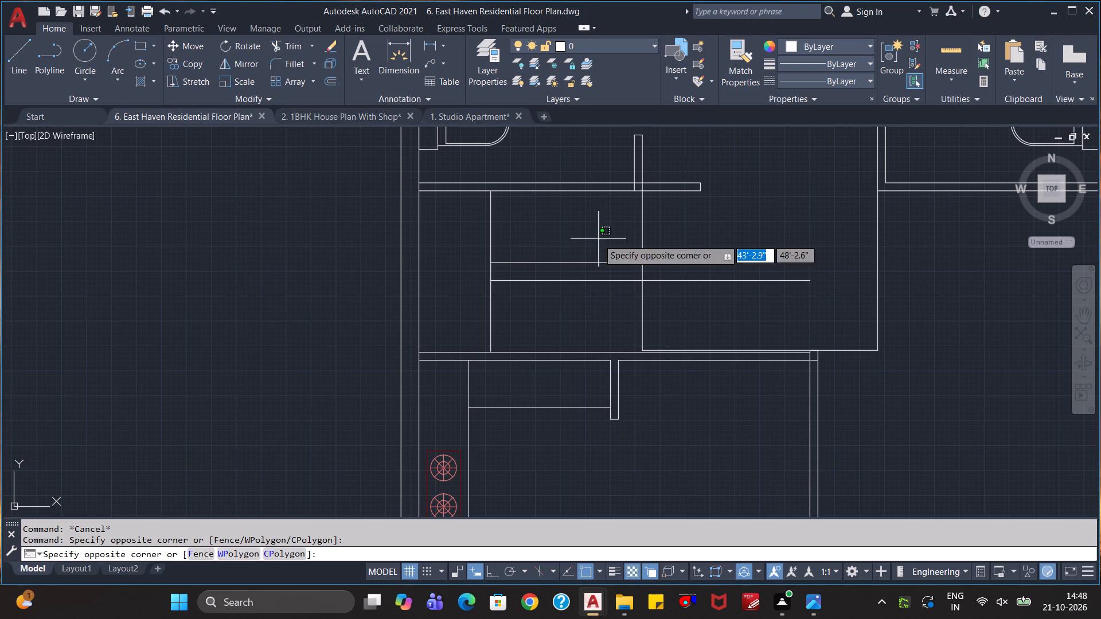
{"action": "left_click", "coordinate": [569, 299]}
{"action": "key", "text": "Delete"}
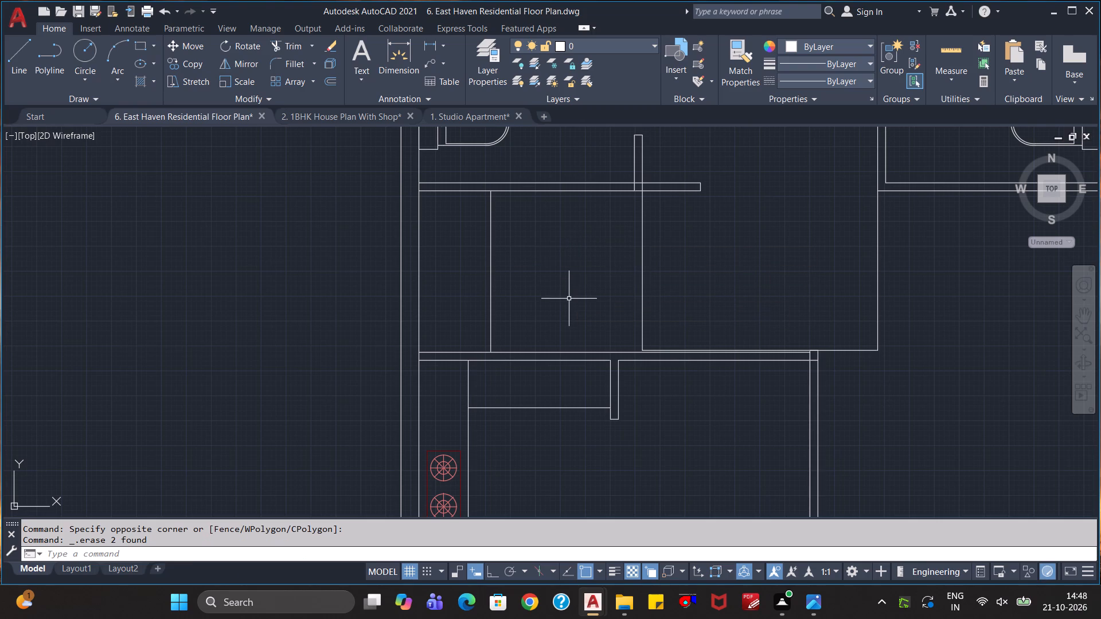
{"action": "key", "text": "Escape"}
{"action": "key", "text": "Escape"}
Offset the facing wall lines of the space south of the west commode room 3'3" inward, one northward and one southward.
{"action": "key", "text": "o"}
{"action": "key", "text": "Return"}
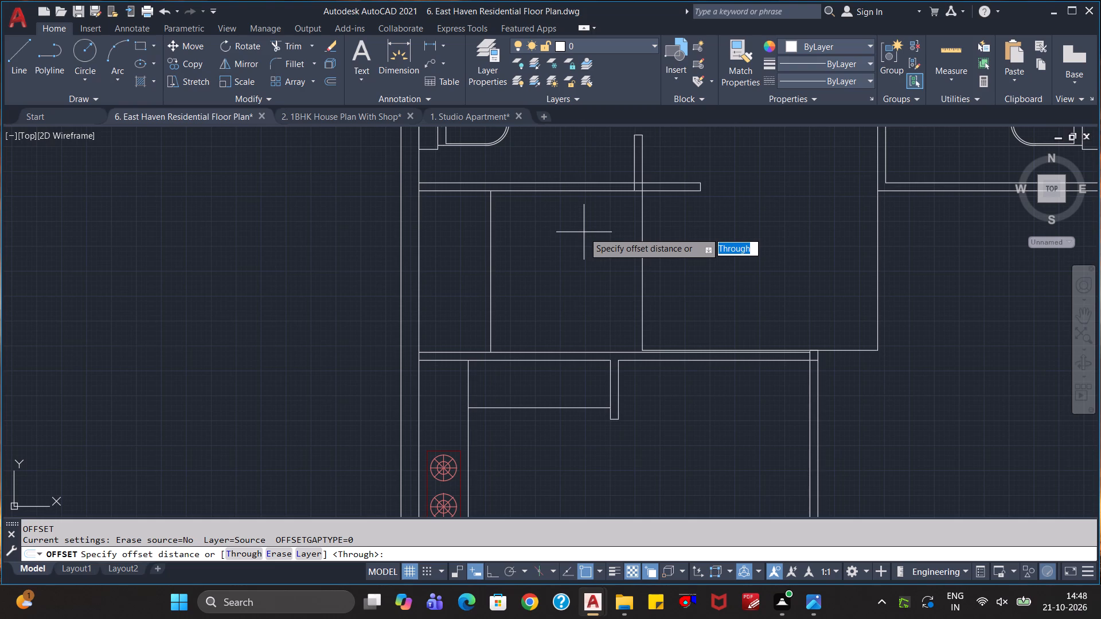
{"action": "key", "text": "3"}
{"action": "key", "text": "apostrophe"}
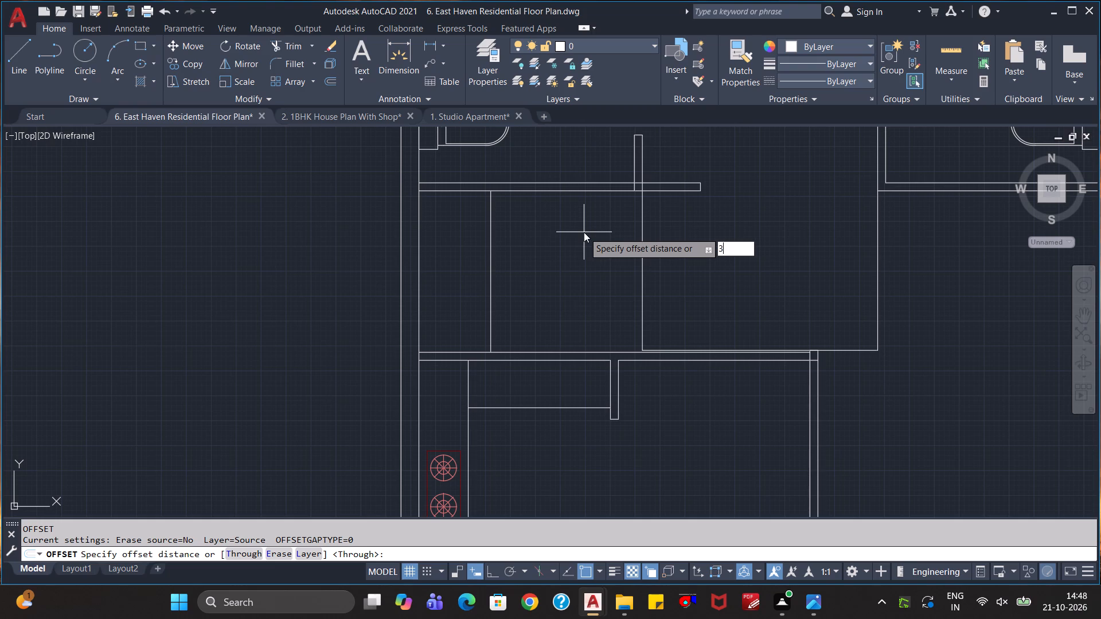
{"action": "key", "text": "3"}
{"action": "key", "text": "shift+quotedbl"}
{"action": "key", "text": "Return"}
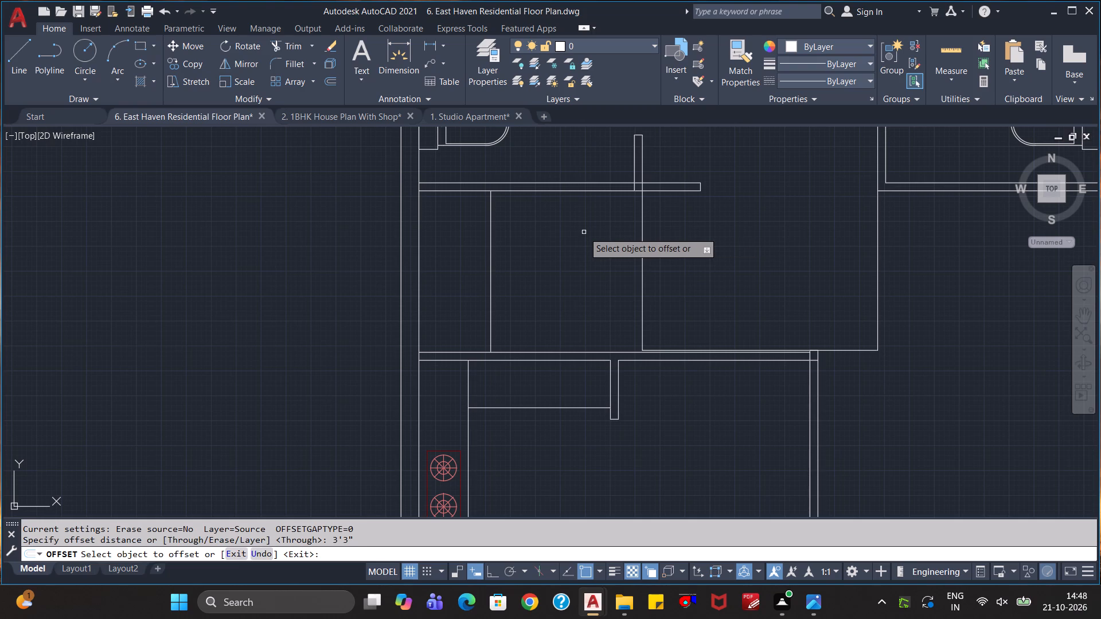
{"action": "left_click", "coordinate": [579, 351]}
{"action": "left_click", "coordinate": [587, 319]}
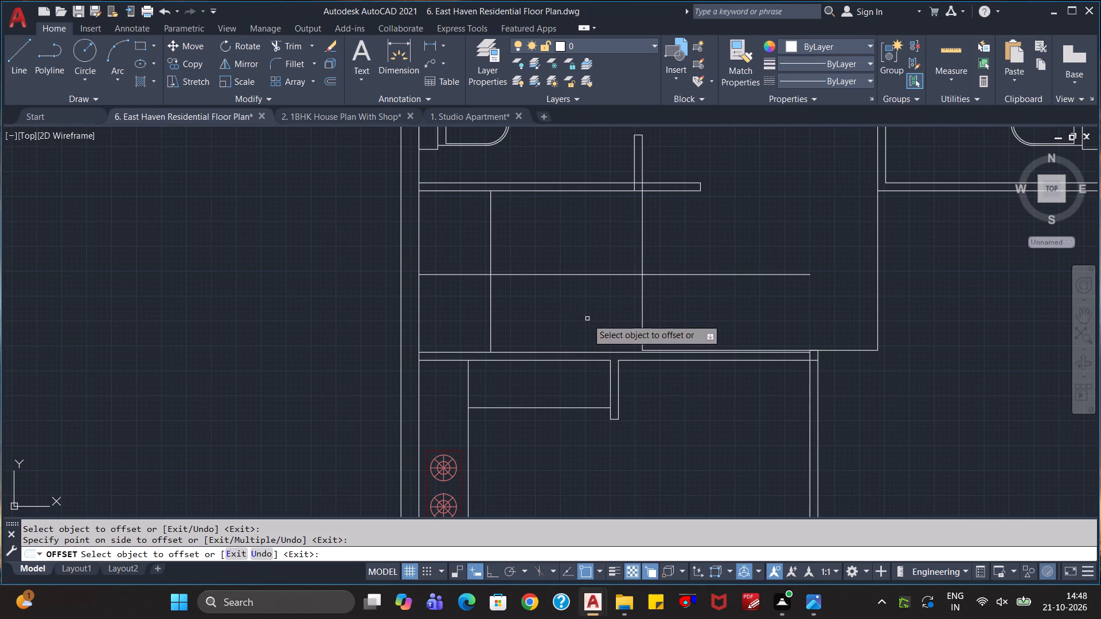
{"action": "left_click", "coordinate": [595, 190]}
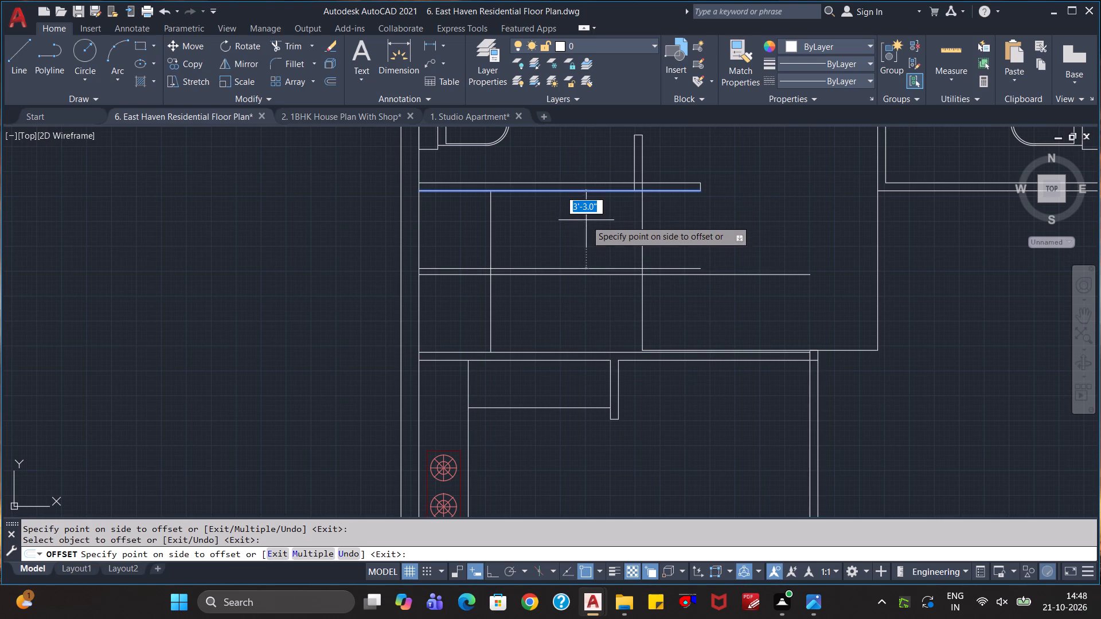
{"action": "left_click", "coordinate": [586, 222]}
{"action": "key", "text": "Escape"}
{"action": "key", "text": "Escape"}
{"action": "key", "text": "Escape"}
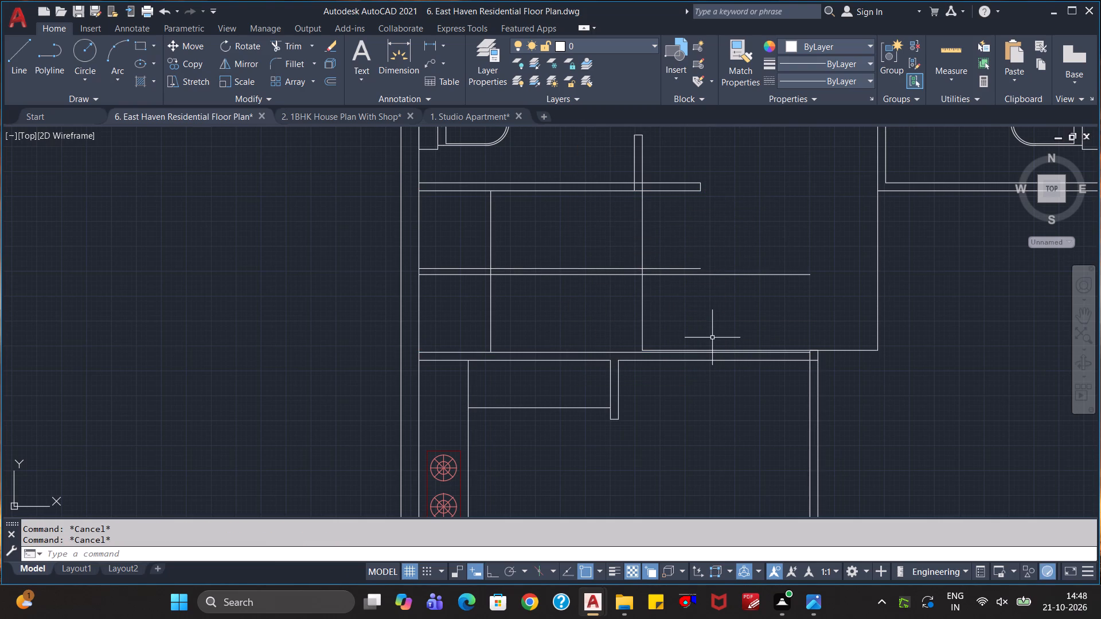
Measure the gap between the two horizontal lines in the space between the west commode room and the kitchen.
{"action": "scroll", "coordinate": [717, 315], "scroll_direction": "up", "scroll_amount": 2}
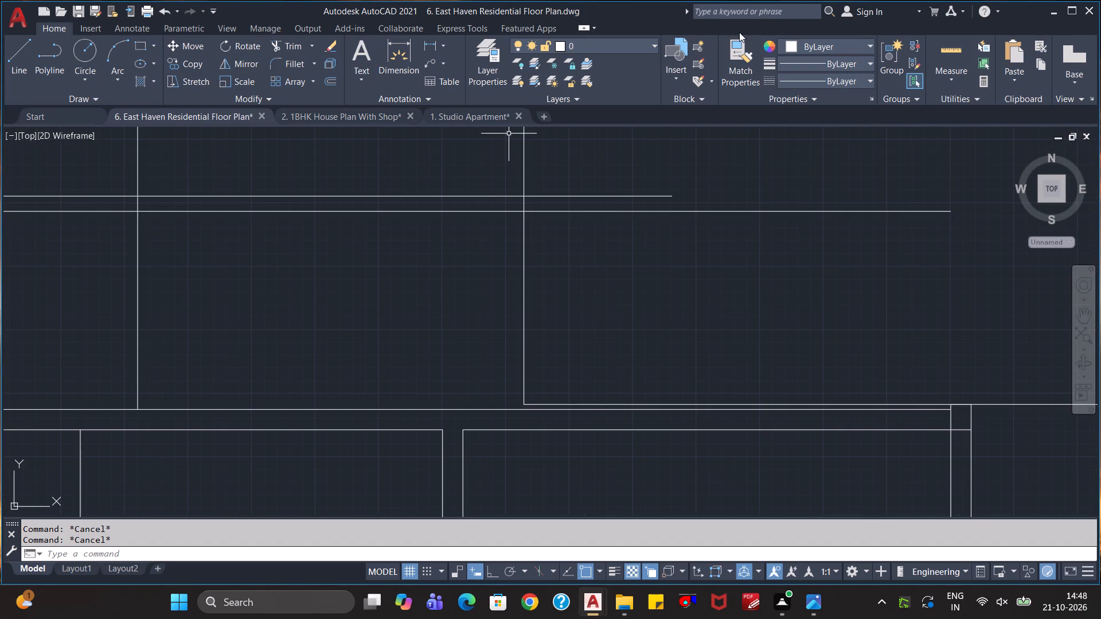
{"action": "left_click", "coordinate": [946, 51]}
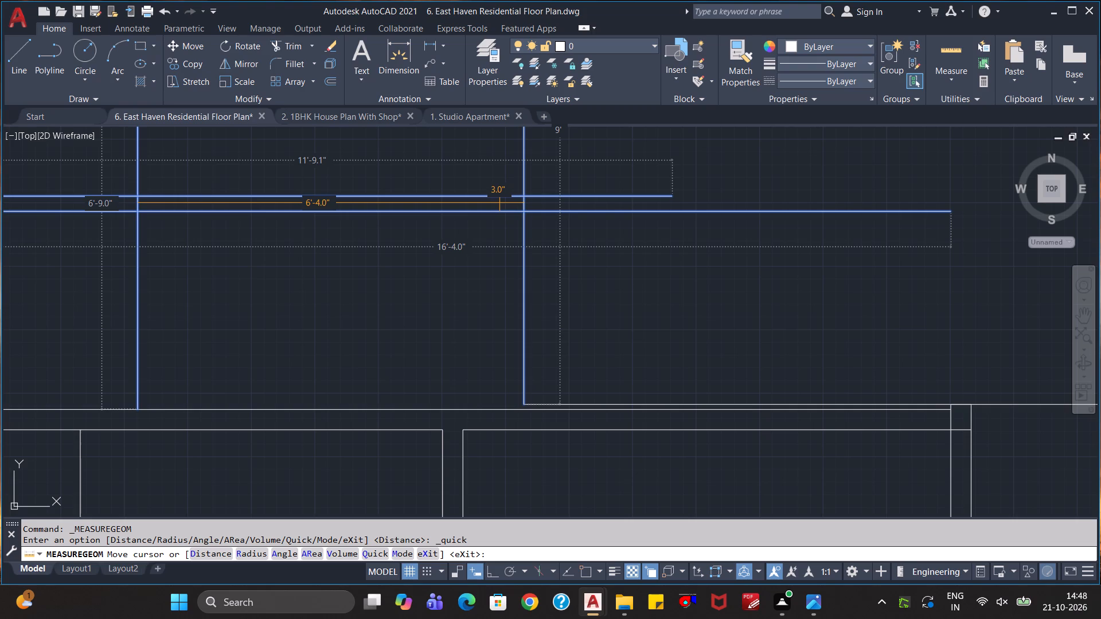
{"action": "key", "text": "Escape"}
{"action": "key", "text": "Escape"}
{"action": "key", "text": "Escape"}
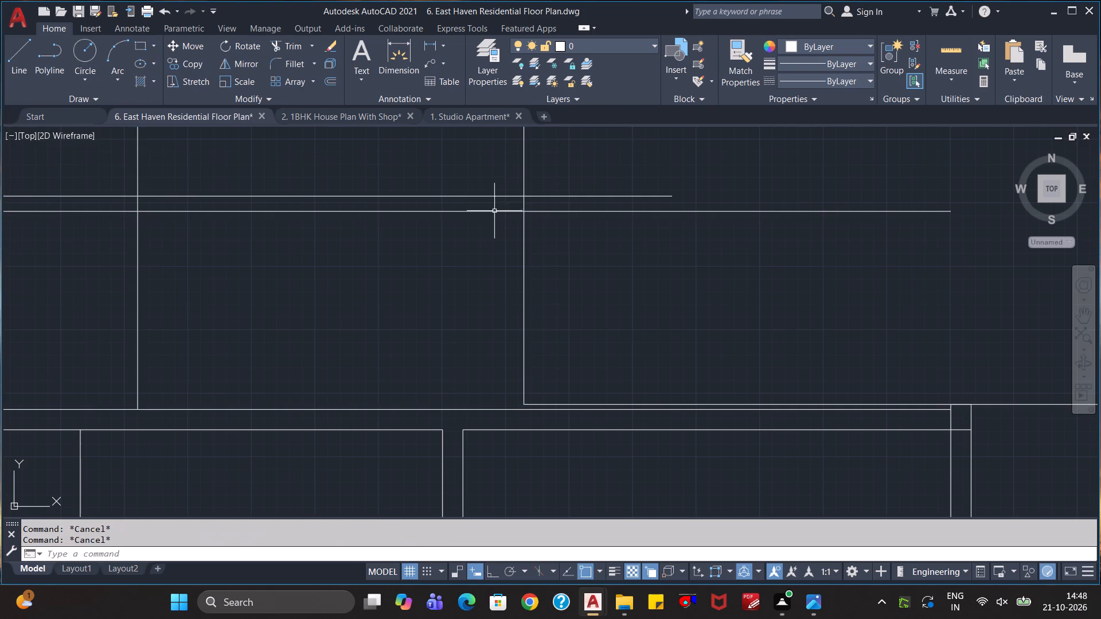
Erase the two horizontal lines running through the space between the west commode room and the kitchen.
{"action": "left_click", "coordinate": [480, 237]}
{"action": "left_click", "coordinate": [456, 166]}
{"action": "key", "text": "Delete"}
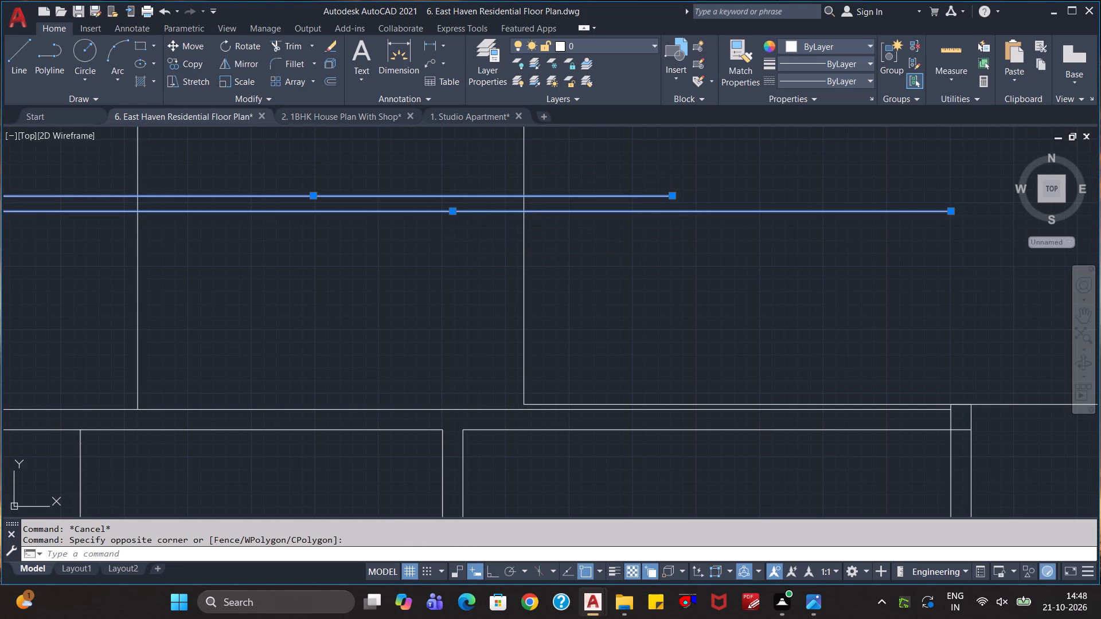
Offset the facing wall lines of the space north of the kitchen 3'2.5" inward, the kitchen-side line northward and the commode-room line southward.
{"action": "scroll", "coordinate": [443, 214], "scroll_direction": "down", "scroll_amount": 1}
{"action": "middle_click_drag", "start_coordinate": [432, 238], "coordinate": [481, 277]}
{"action": "scroll", "coordinate": [439, 246], "scroll_direction": "down", "scroll_amount": 1}
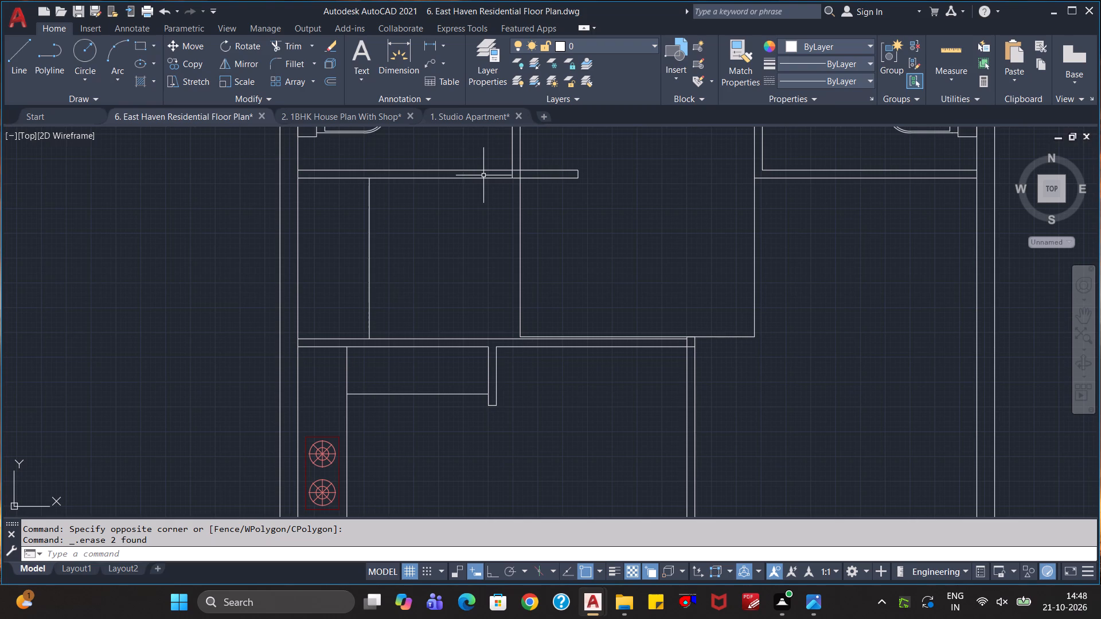
{"action": "key", "text": "o"}
{"action": "key", "text": "Return"}
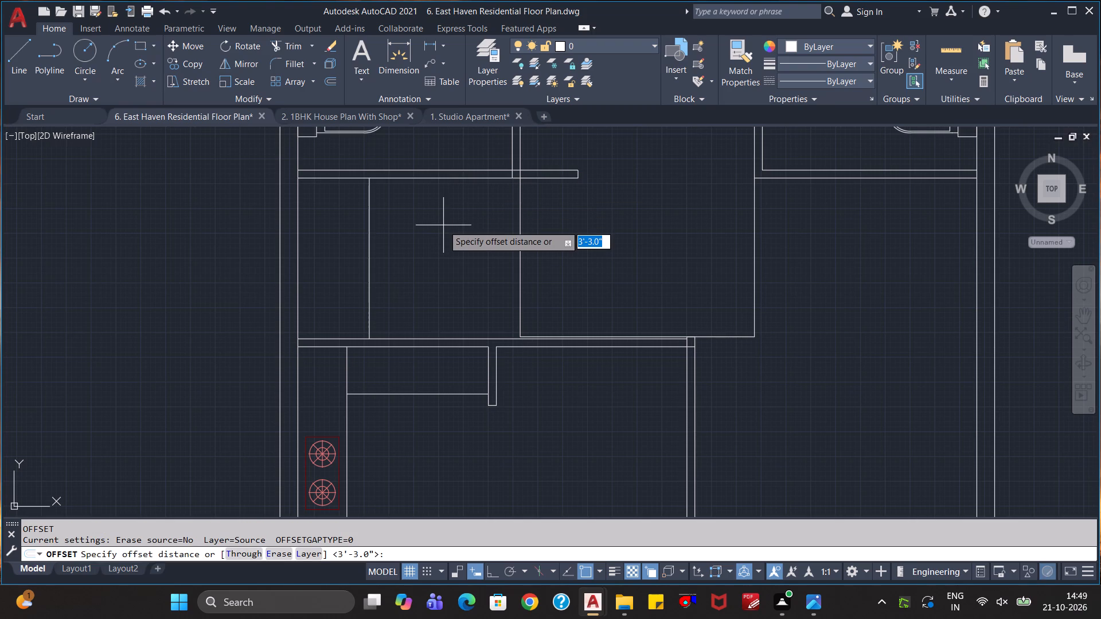
{"action": "key", "text": "Right"}
{"action": "key", "text": "Right"}
{"action": "key", "text": "Right"}
{"action": "key", "text": "Right"}
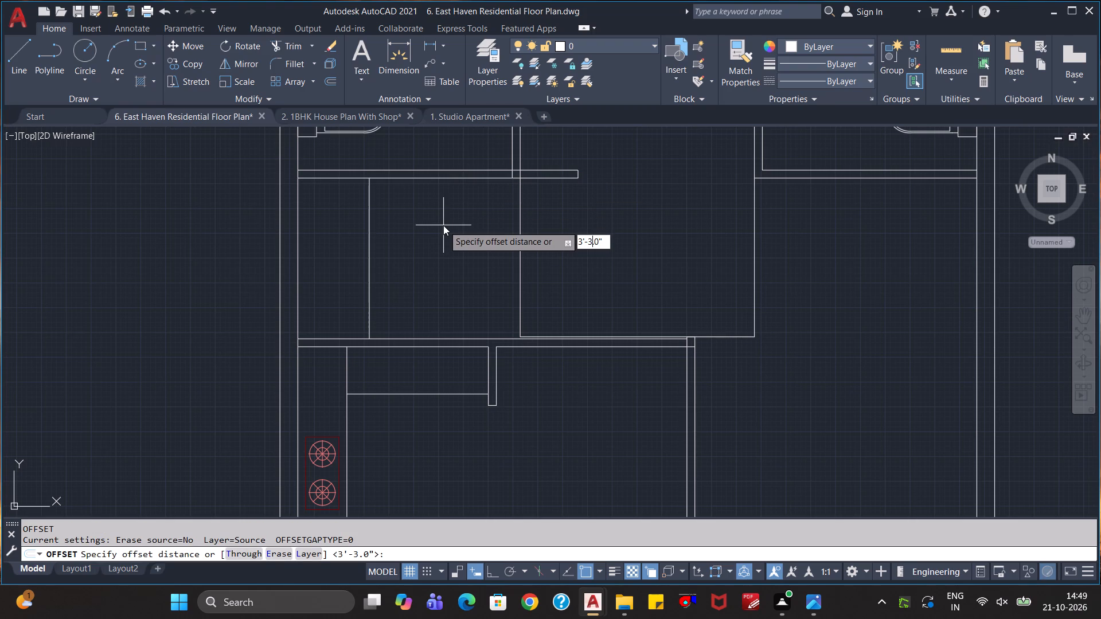
{"action": "key", "text": "BackSpace"}
{"action": "key", "text": "2"}
{"action": "key", "text": "Right"}
{"action": "key", "text": "Right"}
{"action": "key", "text": "BackSpace"}
{"action": "key", "text": "5"}
{"action": "key", "text": "Return"}
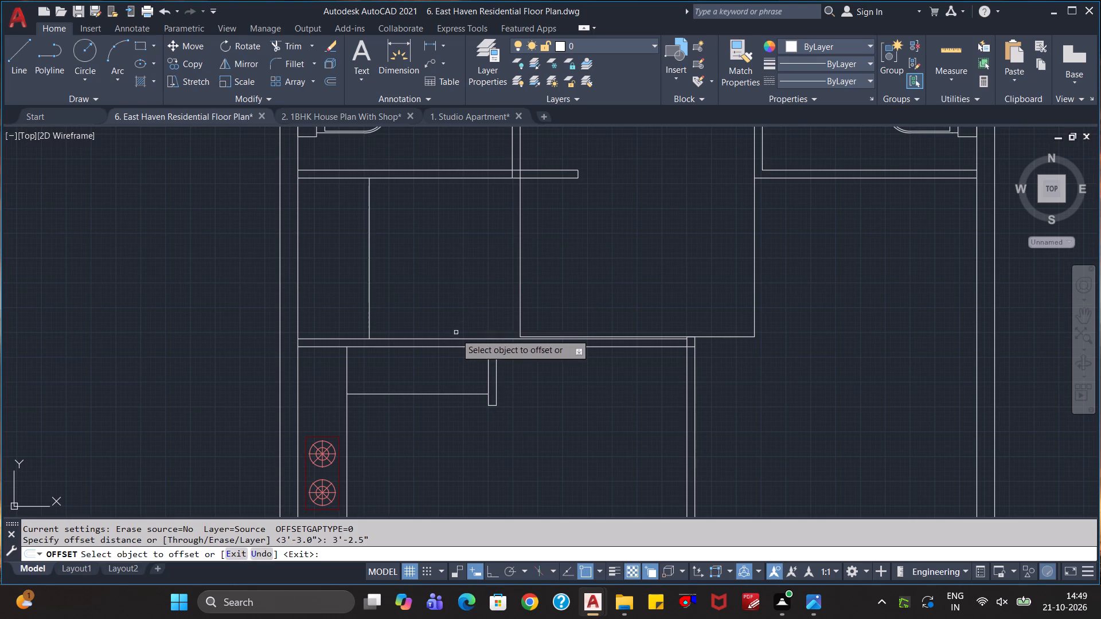
{"action": "left_click", "coordinate": [457, 338]}
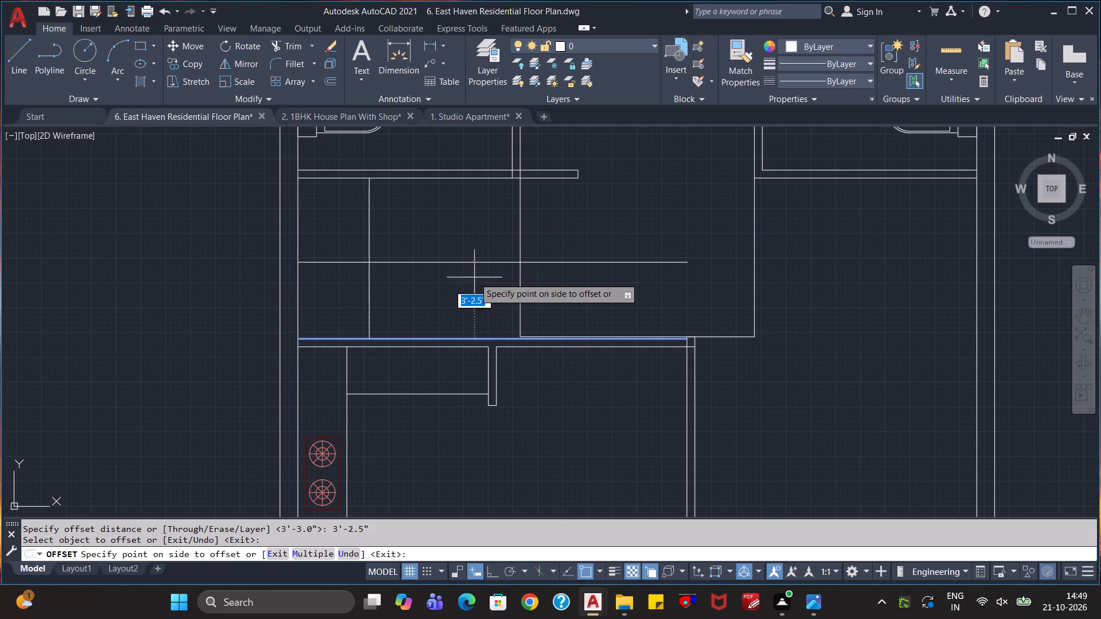
{"action": "left_click", "coordinate": [475, 275]}
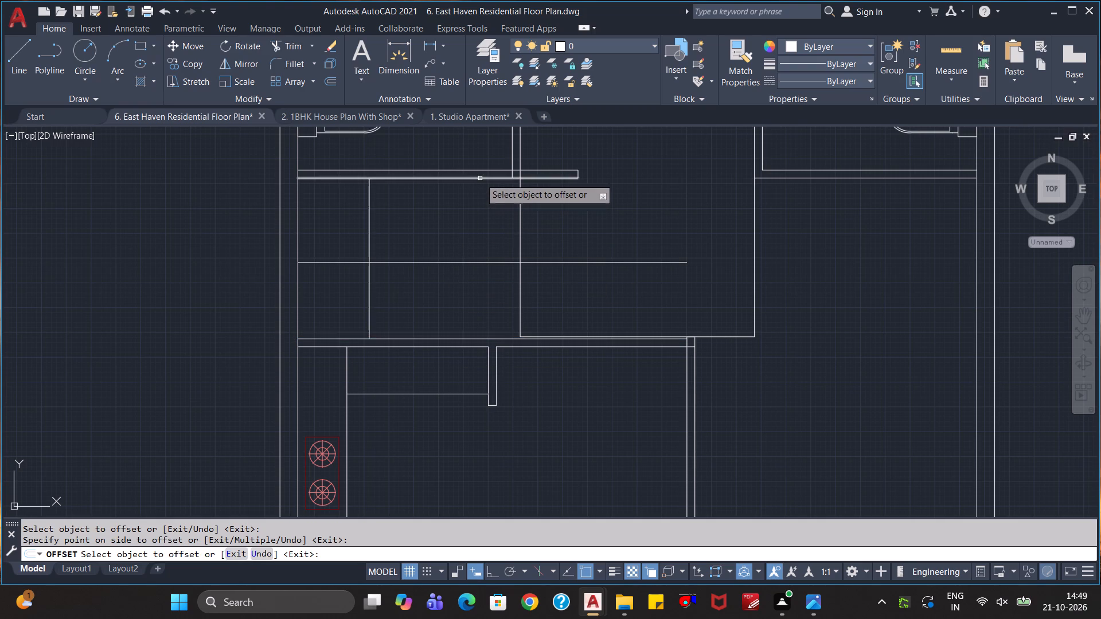
{"action": "left_click", "coordinate": [481, 178]}
{"action": "left_click", "coordinate": [461, 220]}
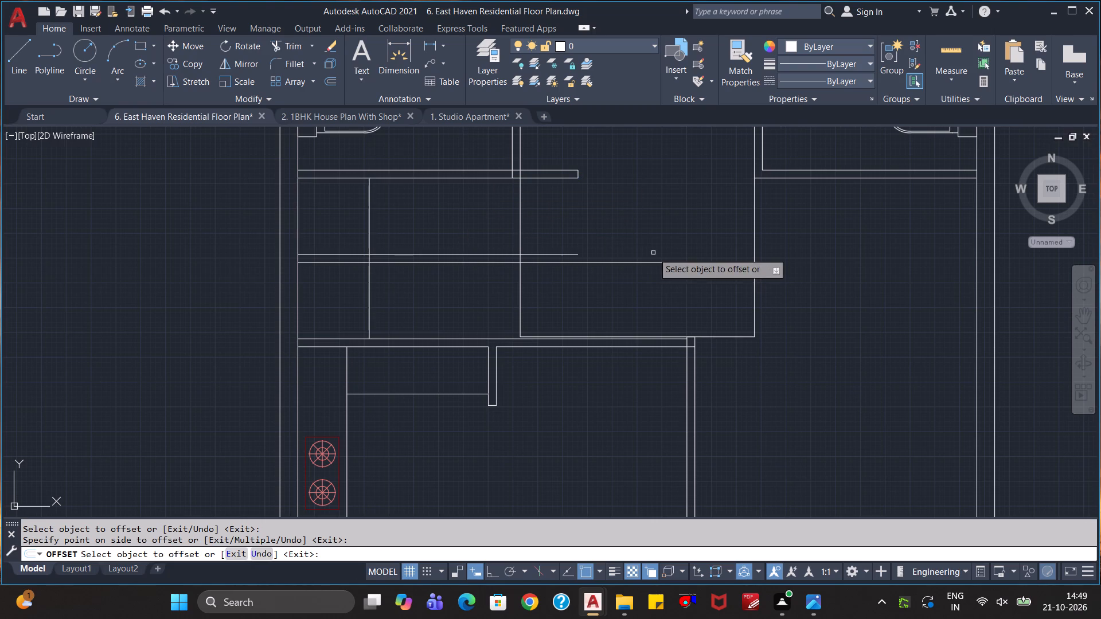
{"action": "key", "text": "Escape"}
{"action": "key", "text": "Escape"}
{"action": "key", "text": "Escape"}
{"action": "key", "text": "Escape"}
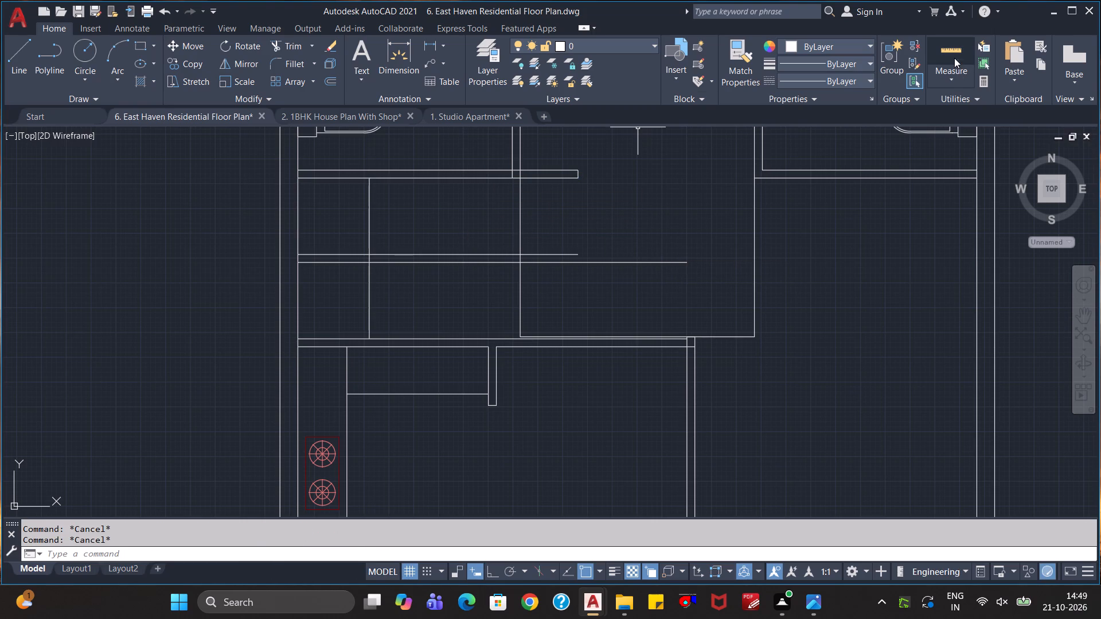
Measure the gap between the two new horizontal lines in the space north of the kitchen.
{"action": "left_click", "coordinate": [954, 58]}
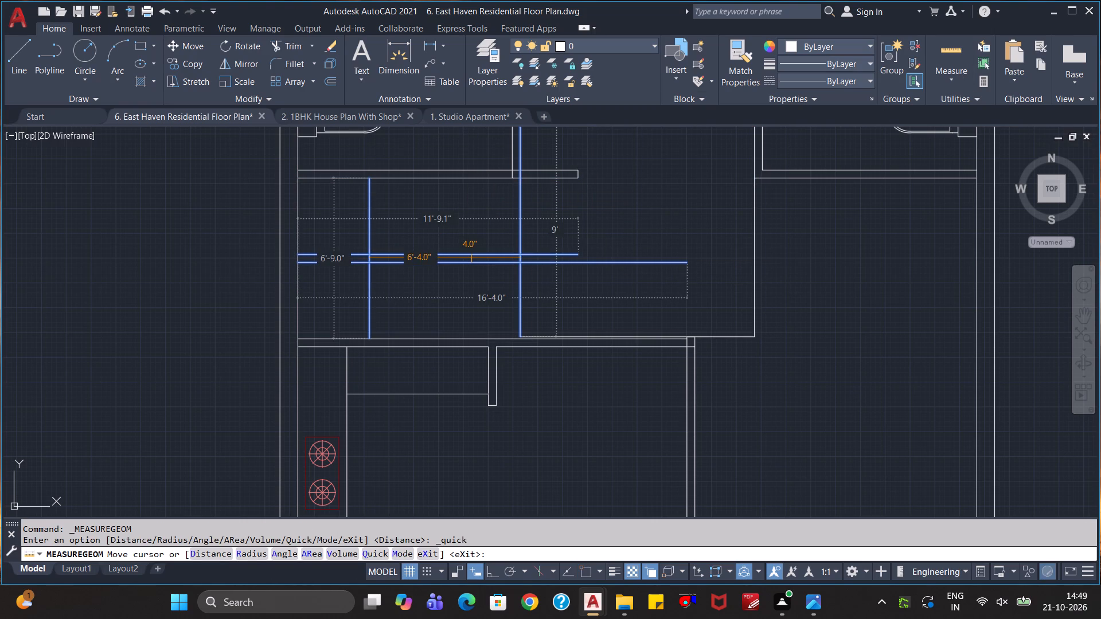
{"action": "key", "text": "Escape"}
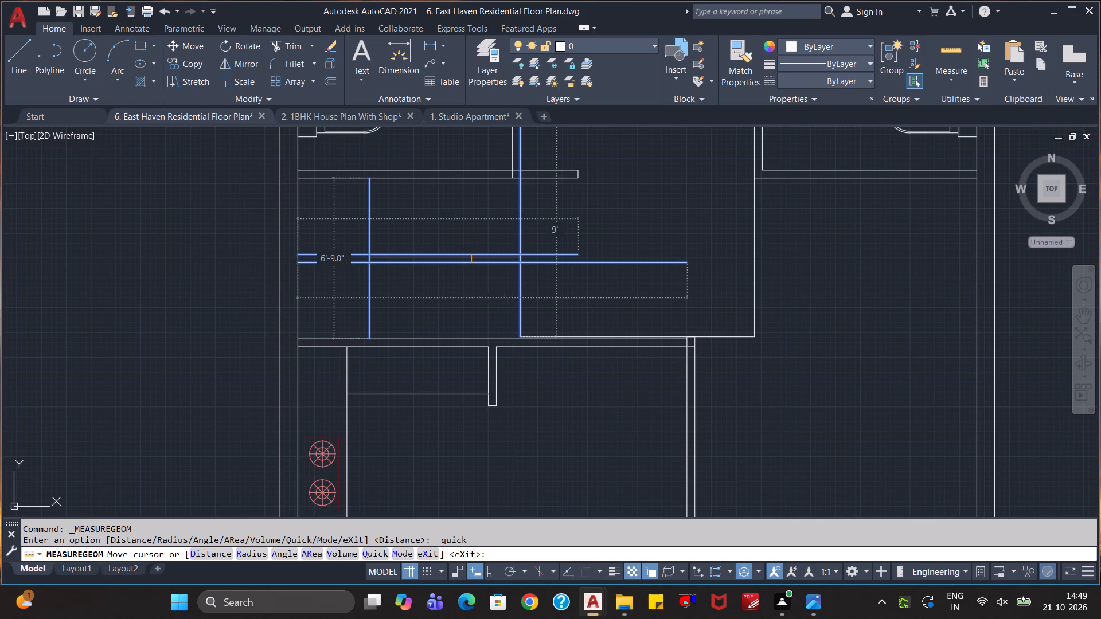
{"action": "key", "text": "Escape"}
Trim the parts of the two middle horizontal lines lying between the west outer wall and the first vertical line.
{"action": "scroll", "coordinate": [471, 259], "scroll_direction": "down", "scroll_amount": 2}
{"action": "scroll", "coordinate": [545, 266], "scroll_direction": "up", "scroll_amount": 1}
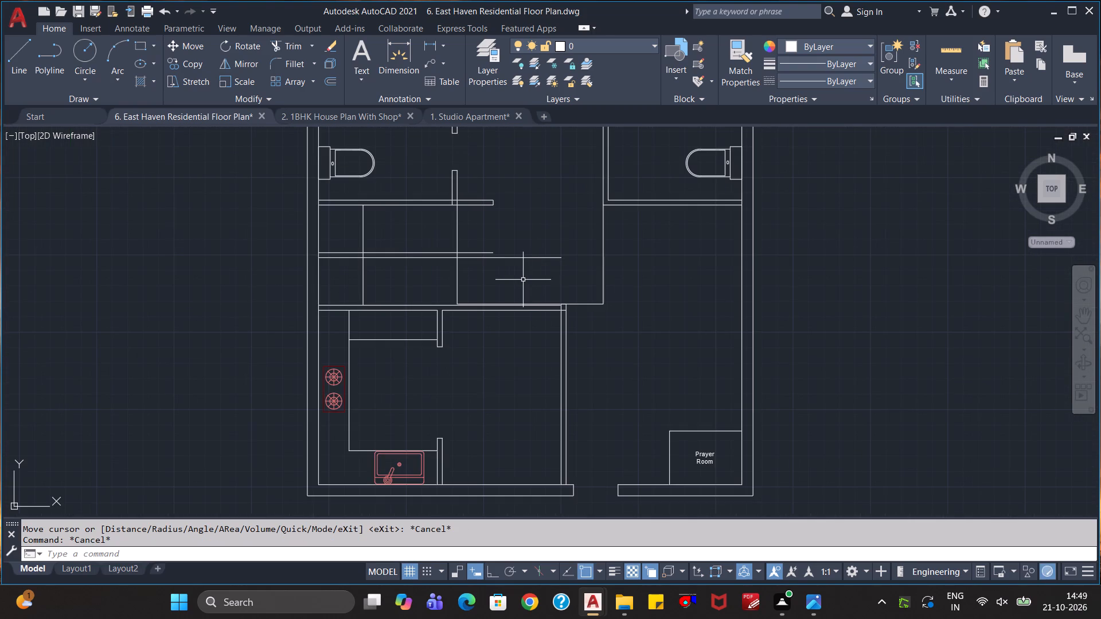
{"action": "type", "text": "tr"}
{"action": "key", "text": "Return"}
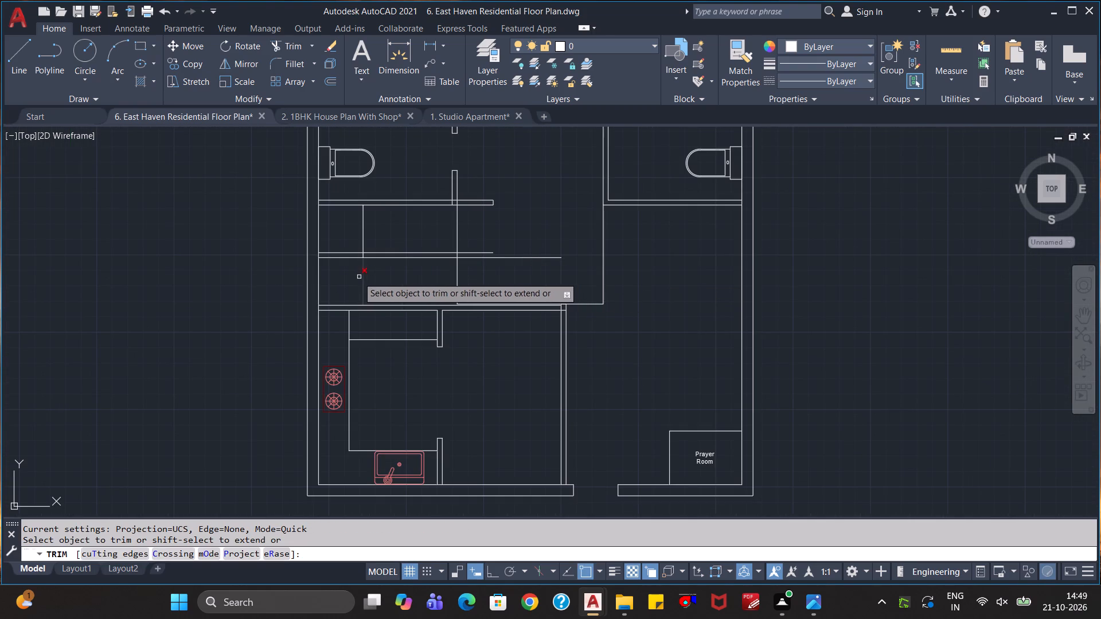
{"action": "left_click", "coordinate": [346, 278]}
{"action": "left_click", "coordinate": [352, 232]}
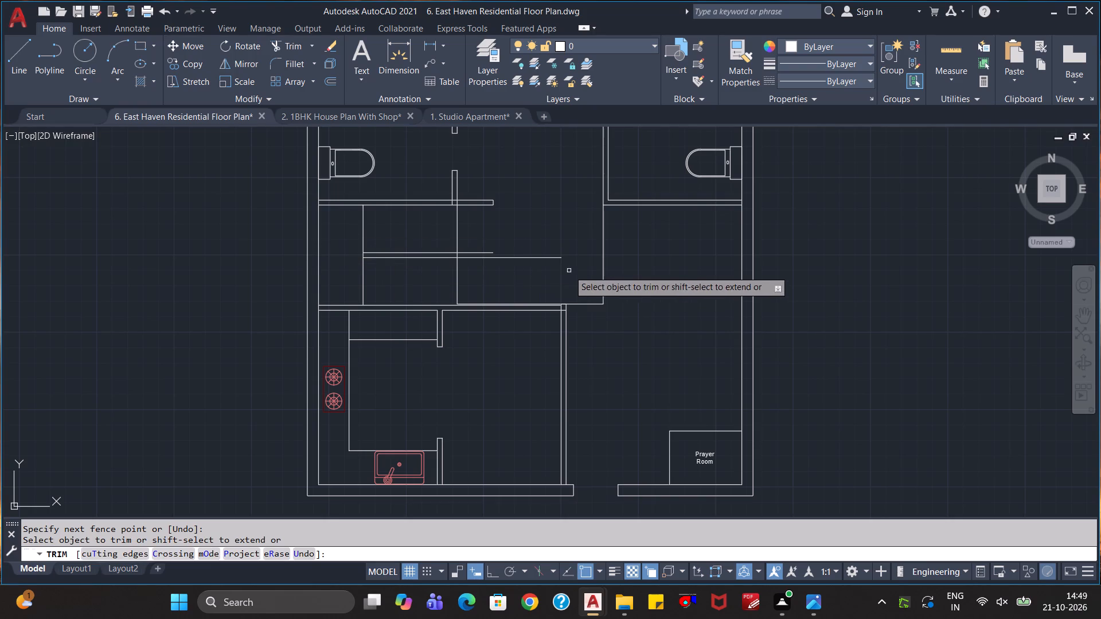
{"action": "key", "text": "Escape"}
{"action": "key", "text": "Escape"}
{"action": "key", "text": "Escape"}
Measure the width and length of the area between the west outer wall and the first vertical line.
{"action": "left_click", "coordinate": [953, 57]}
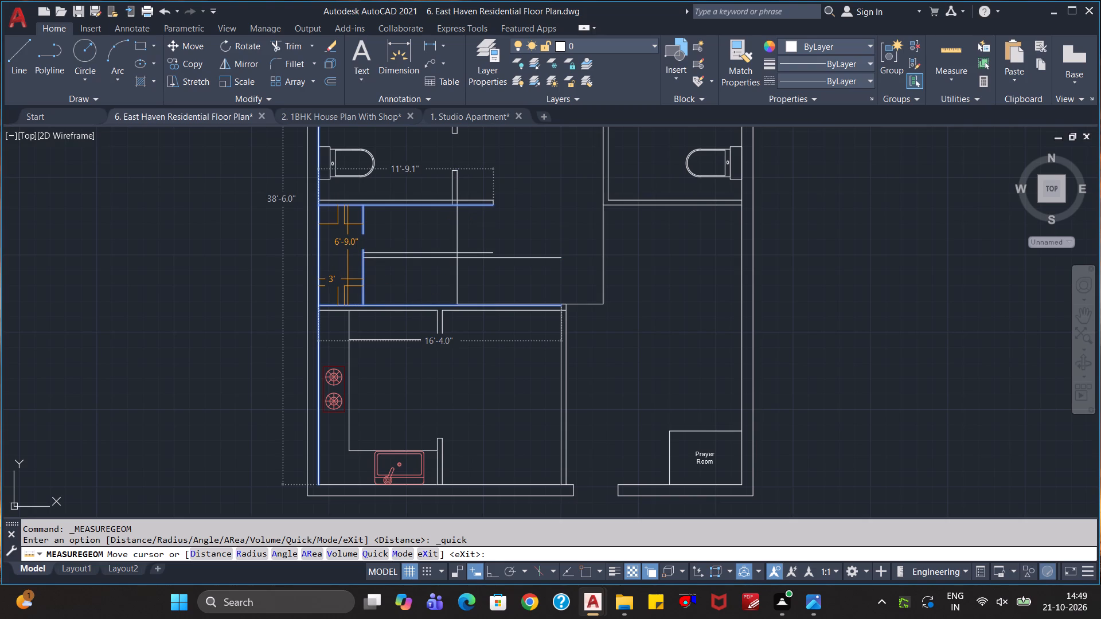
{"action": "key", "text": "Escape"}
{"action": "key", "text": "Escape"}
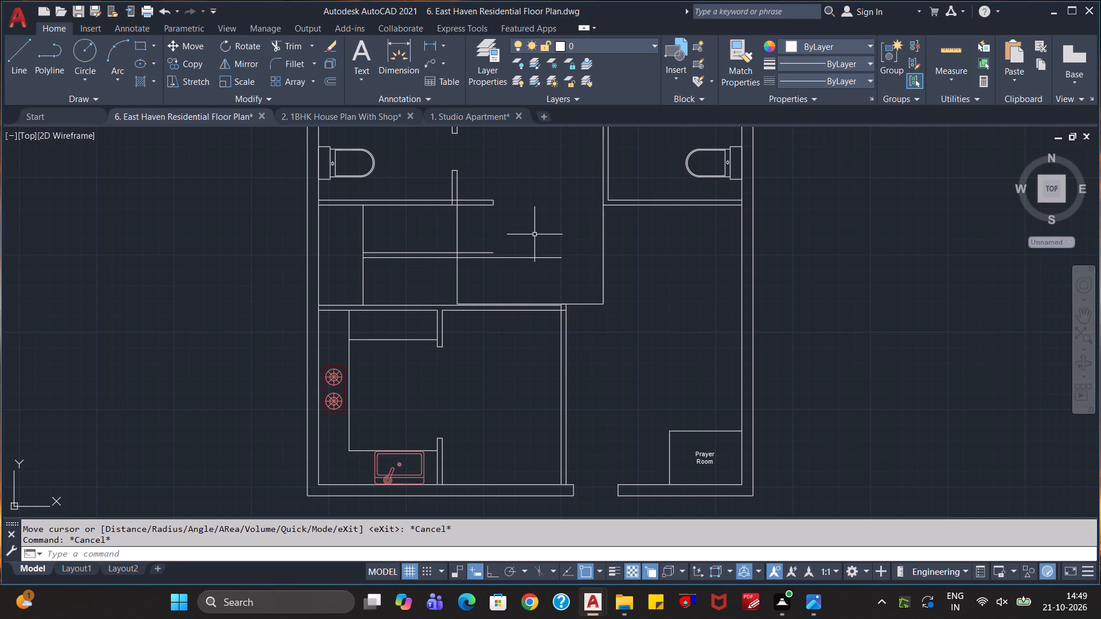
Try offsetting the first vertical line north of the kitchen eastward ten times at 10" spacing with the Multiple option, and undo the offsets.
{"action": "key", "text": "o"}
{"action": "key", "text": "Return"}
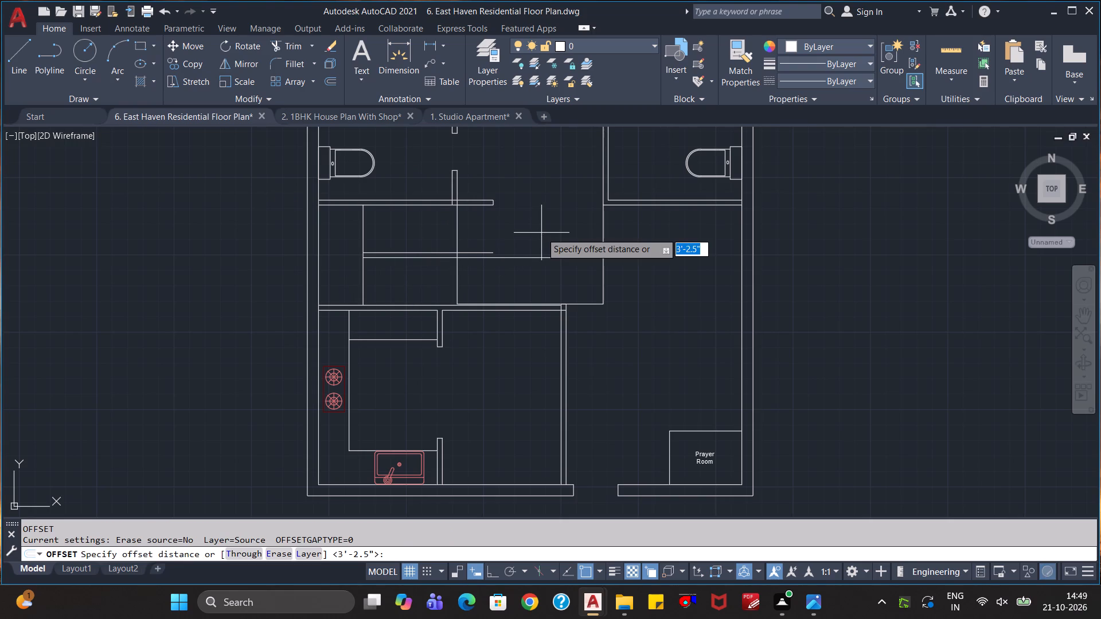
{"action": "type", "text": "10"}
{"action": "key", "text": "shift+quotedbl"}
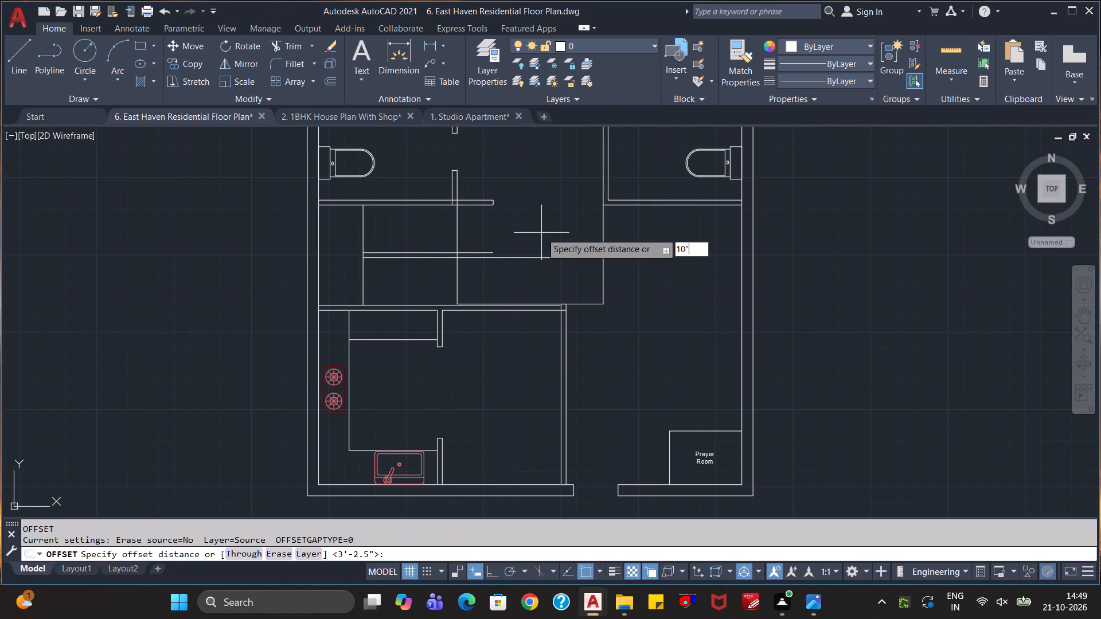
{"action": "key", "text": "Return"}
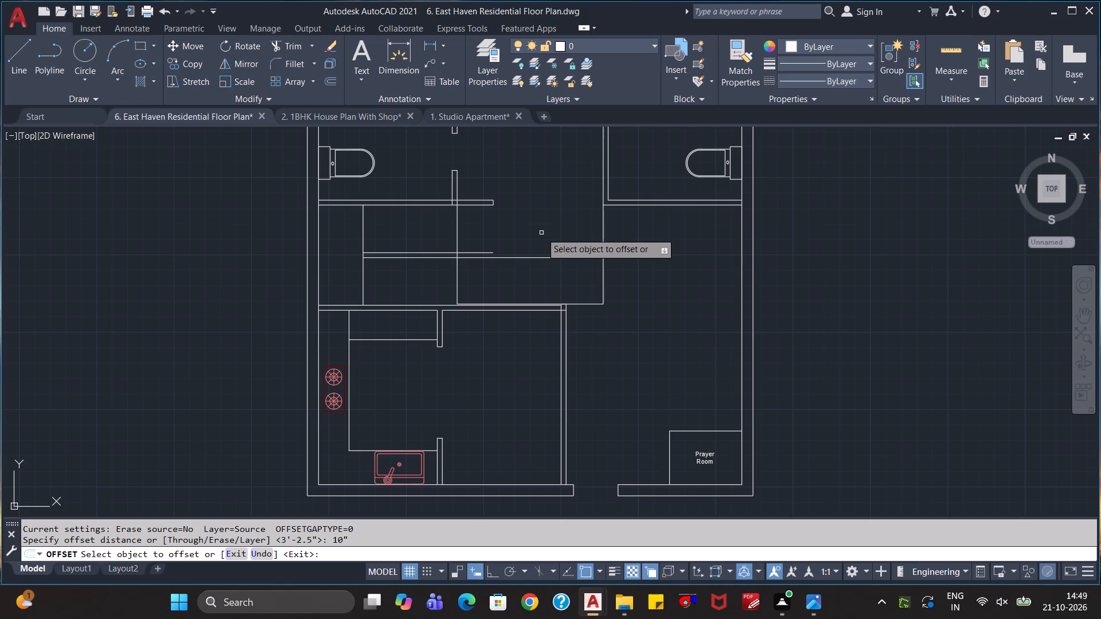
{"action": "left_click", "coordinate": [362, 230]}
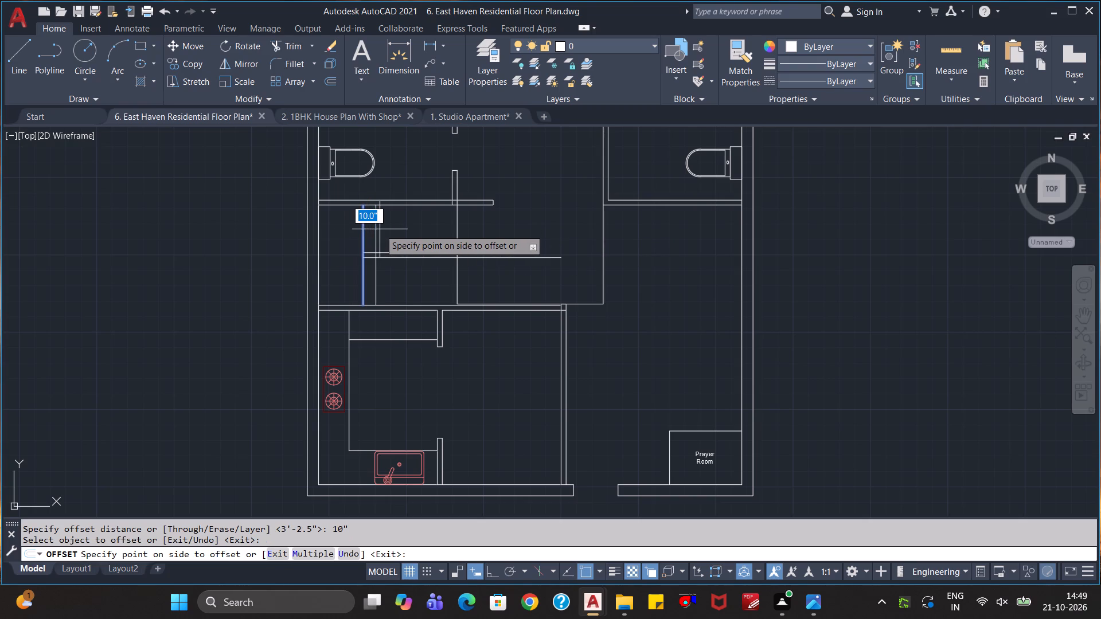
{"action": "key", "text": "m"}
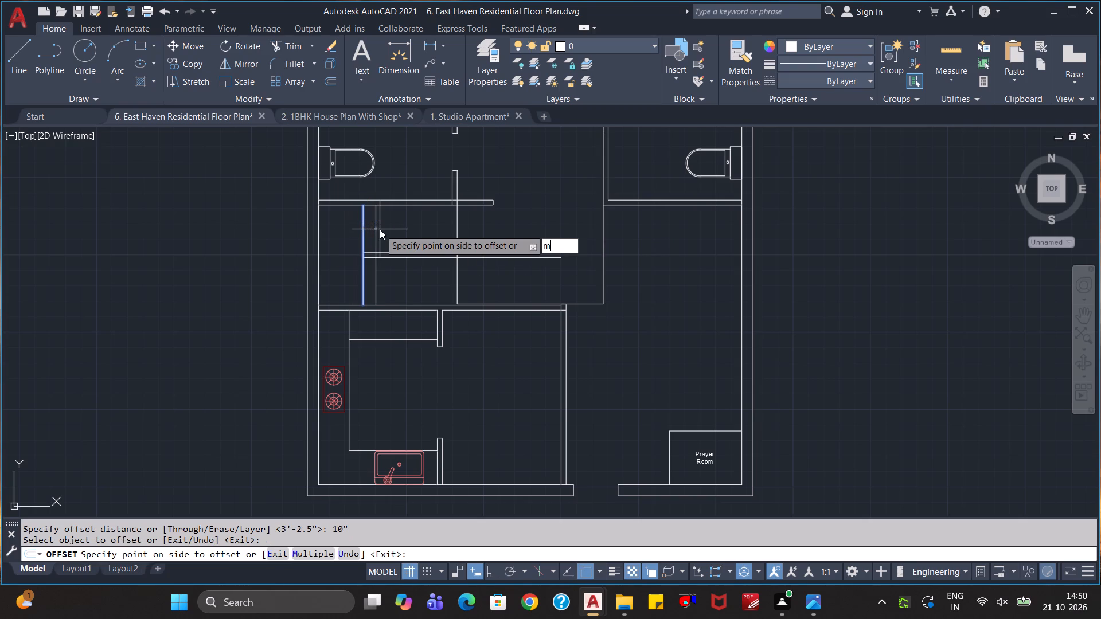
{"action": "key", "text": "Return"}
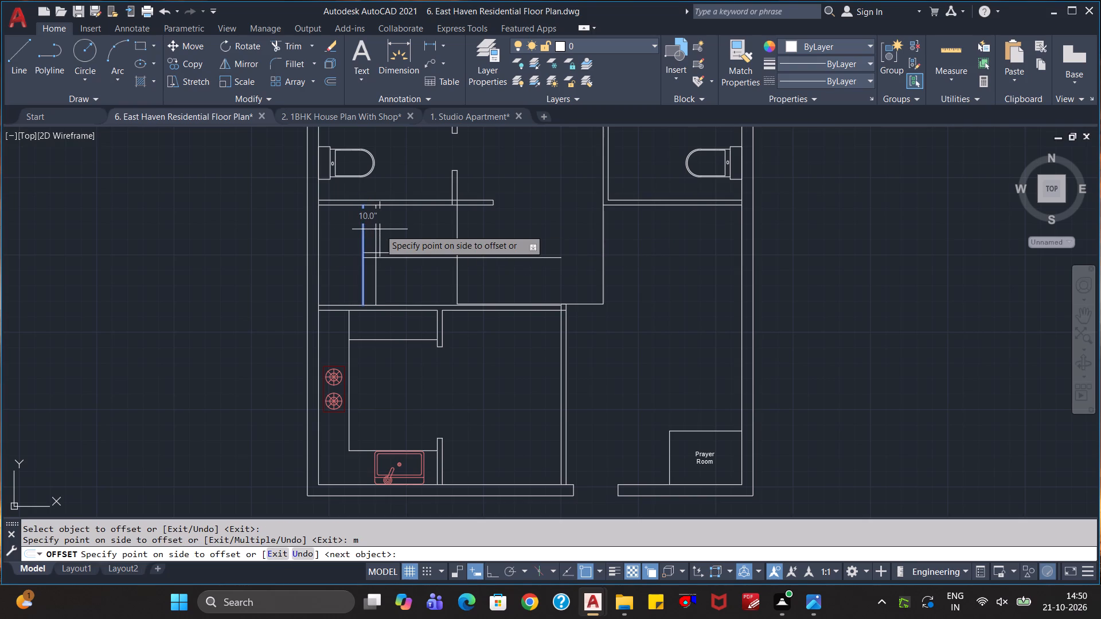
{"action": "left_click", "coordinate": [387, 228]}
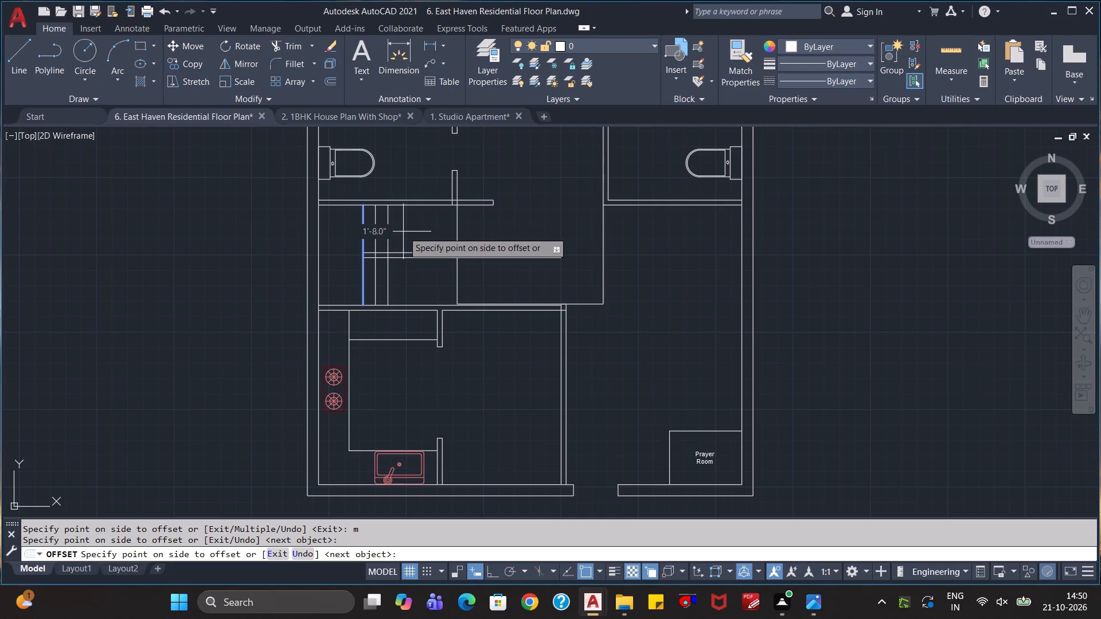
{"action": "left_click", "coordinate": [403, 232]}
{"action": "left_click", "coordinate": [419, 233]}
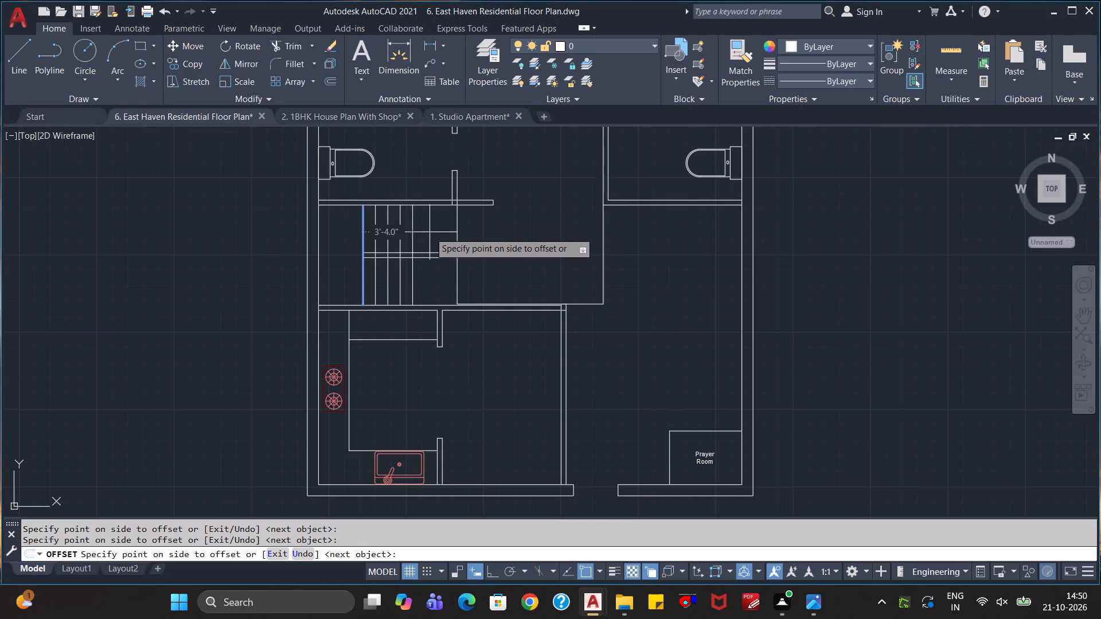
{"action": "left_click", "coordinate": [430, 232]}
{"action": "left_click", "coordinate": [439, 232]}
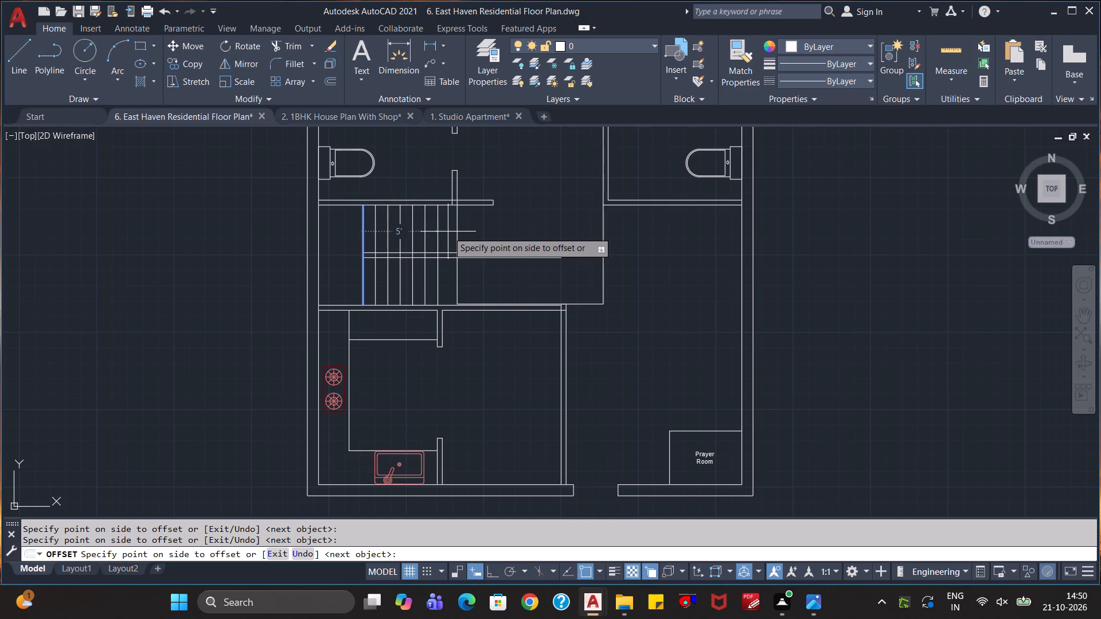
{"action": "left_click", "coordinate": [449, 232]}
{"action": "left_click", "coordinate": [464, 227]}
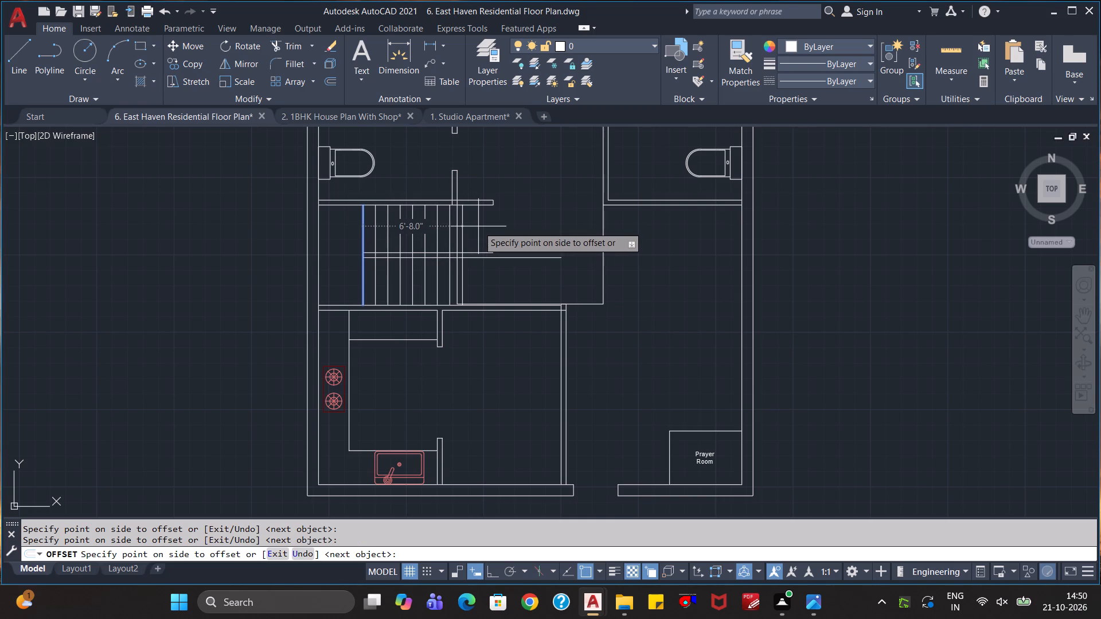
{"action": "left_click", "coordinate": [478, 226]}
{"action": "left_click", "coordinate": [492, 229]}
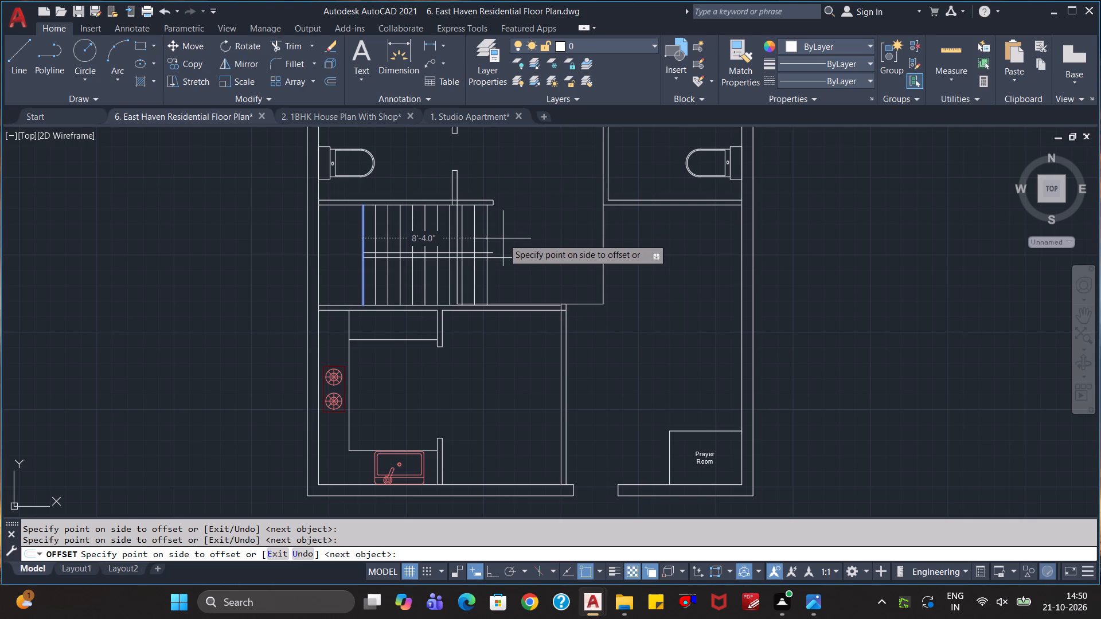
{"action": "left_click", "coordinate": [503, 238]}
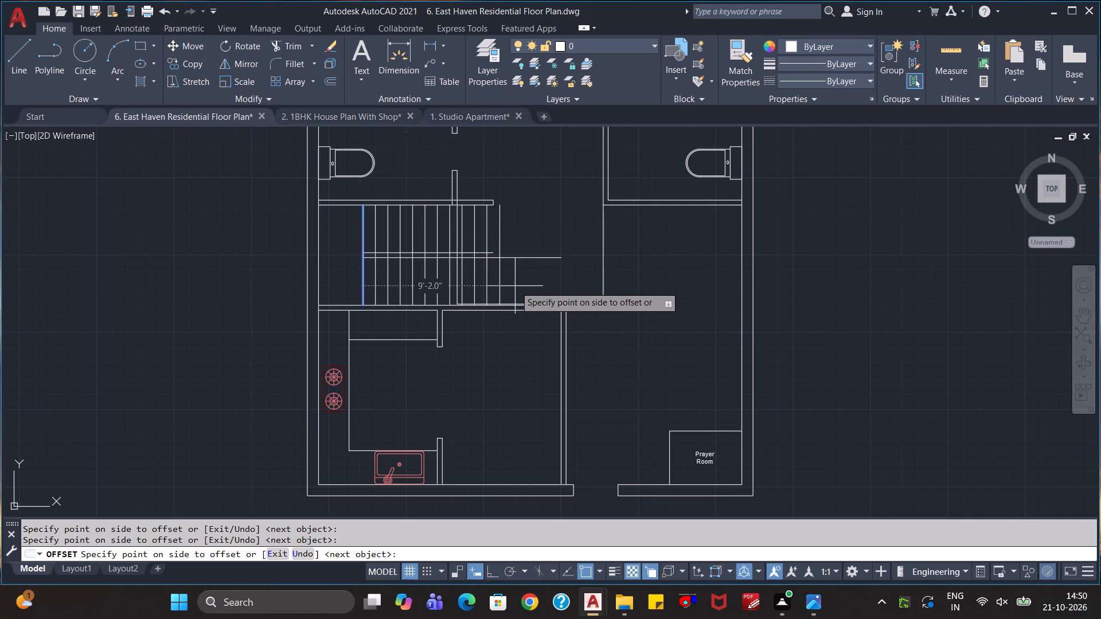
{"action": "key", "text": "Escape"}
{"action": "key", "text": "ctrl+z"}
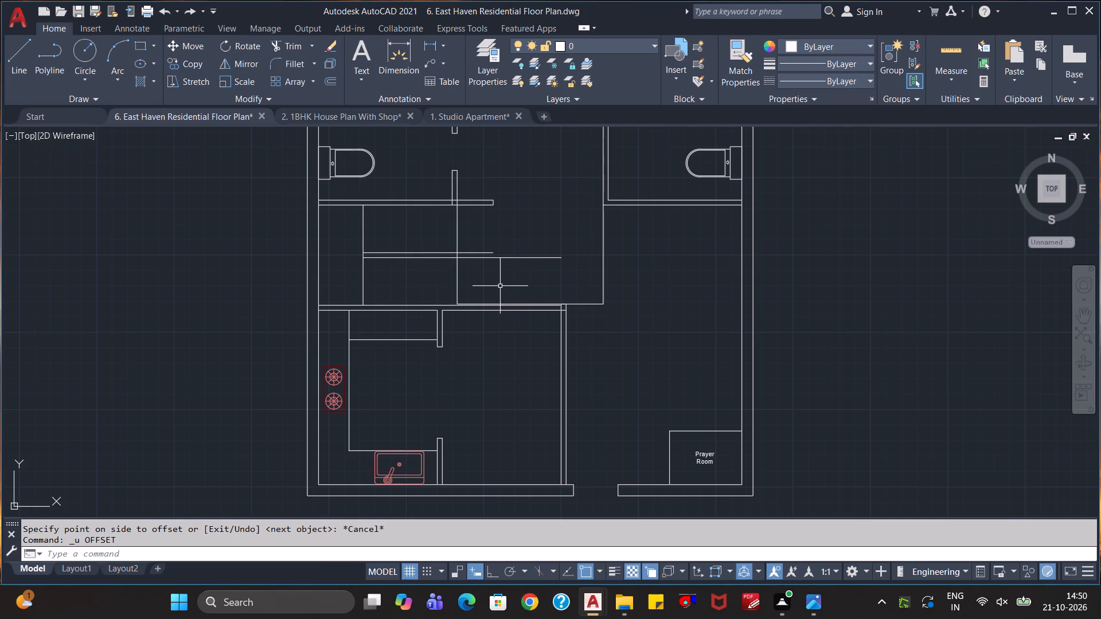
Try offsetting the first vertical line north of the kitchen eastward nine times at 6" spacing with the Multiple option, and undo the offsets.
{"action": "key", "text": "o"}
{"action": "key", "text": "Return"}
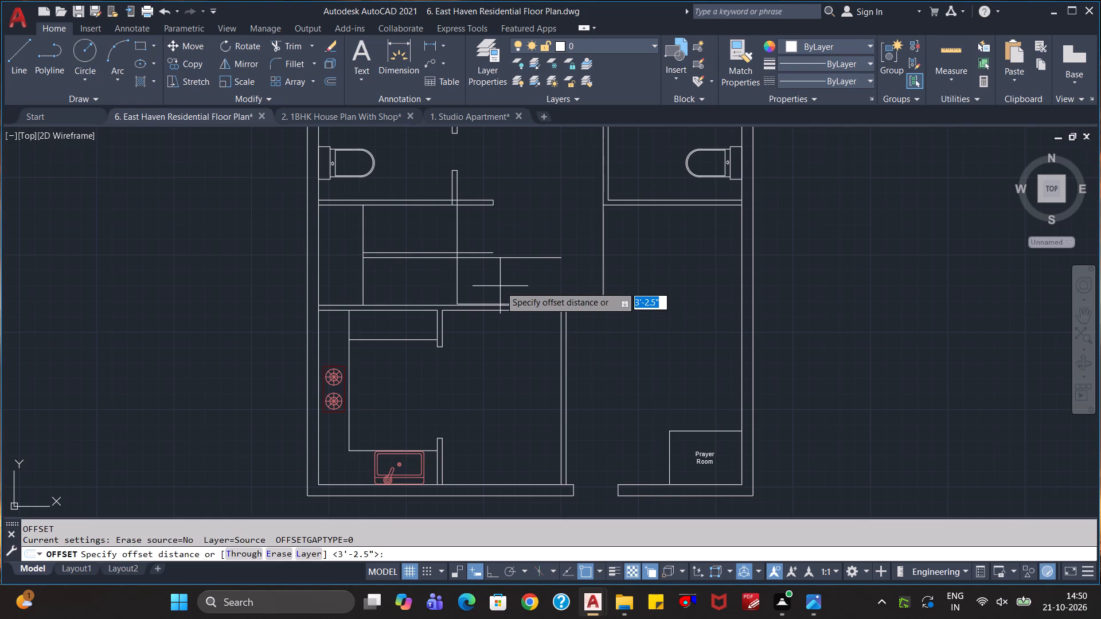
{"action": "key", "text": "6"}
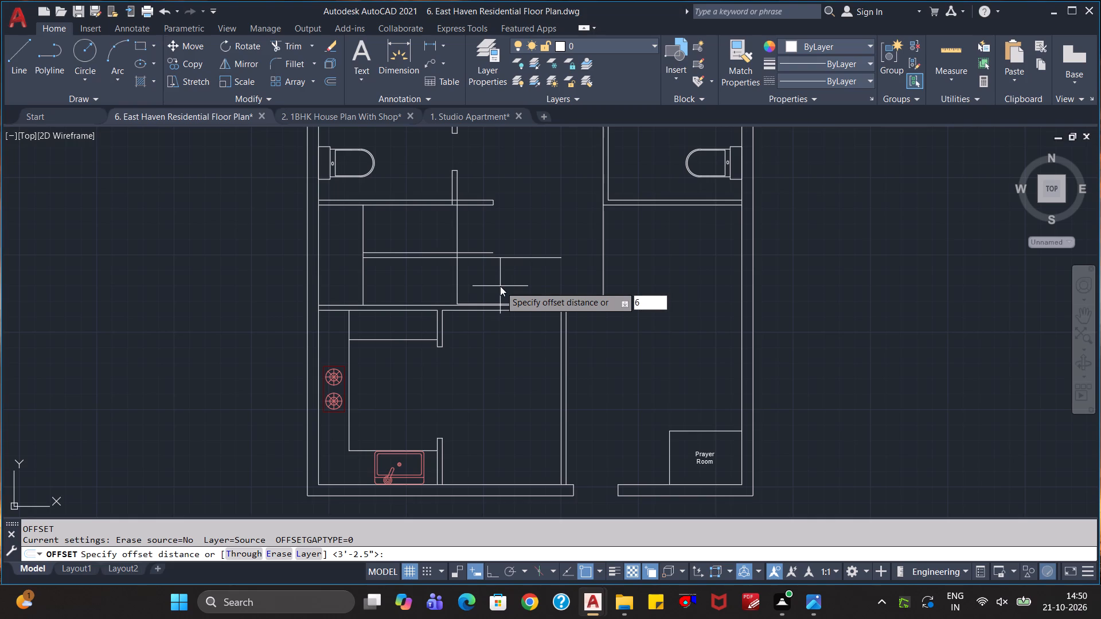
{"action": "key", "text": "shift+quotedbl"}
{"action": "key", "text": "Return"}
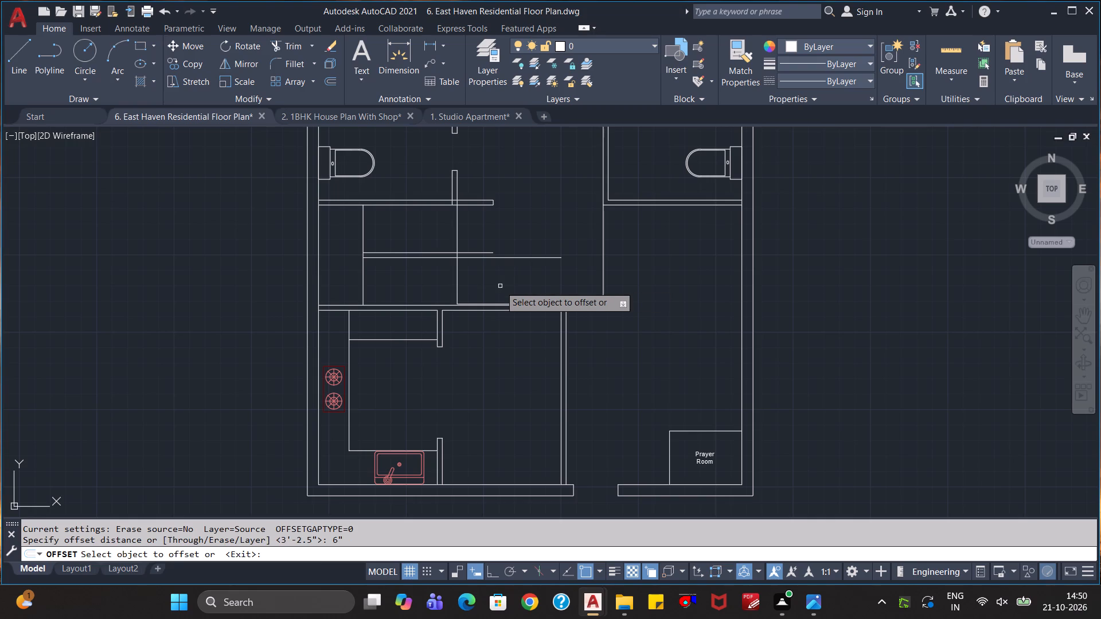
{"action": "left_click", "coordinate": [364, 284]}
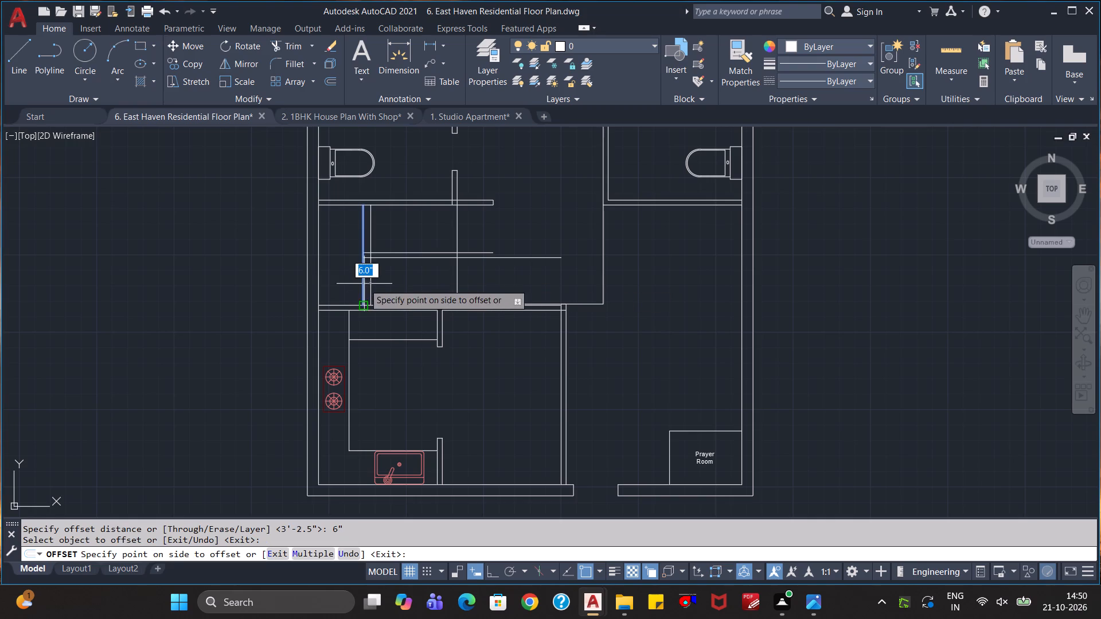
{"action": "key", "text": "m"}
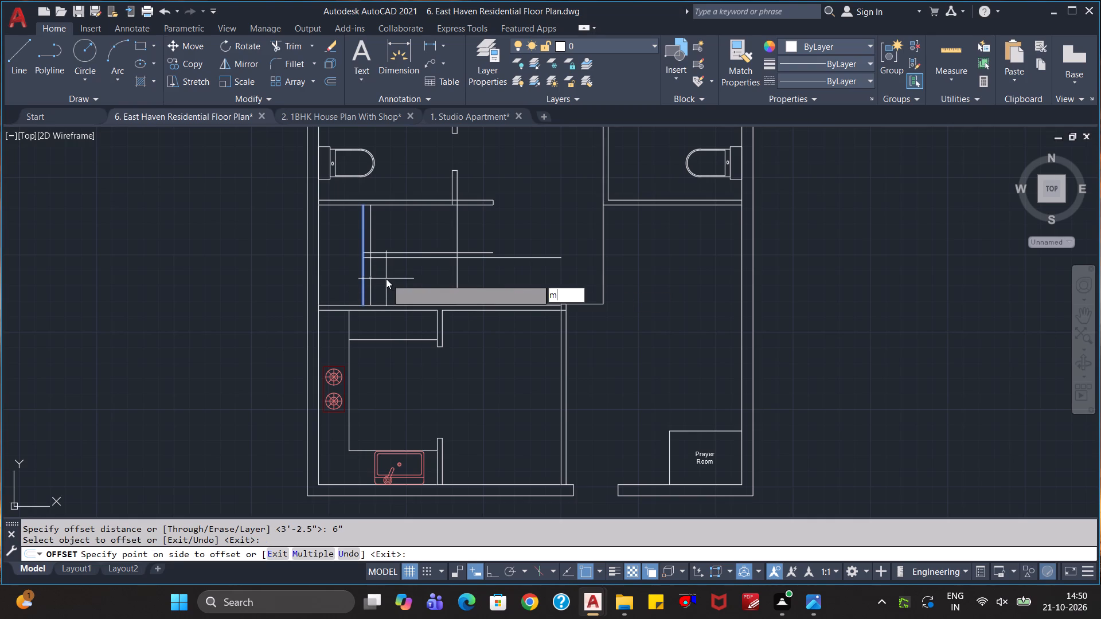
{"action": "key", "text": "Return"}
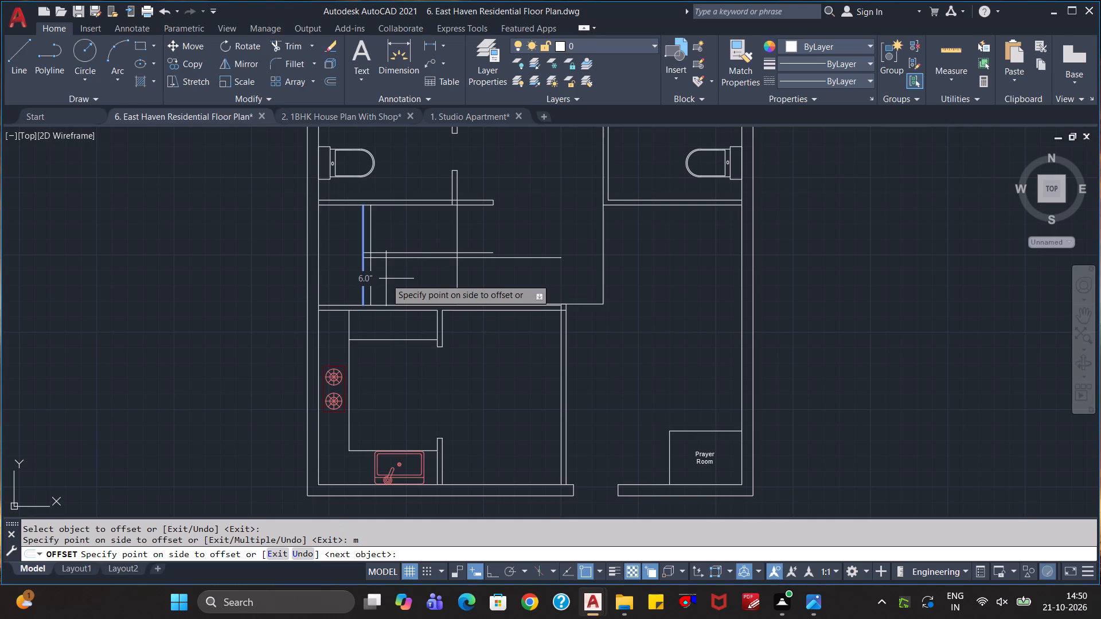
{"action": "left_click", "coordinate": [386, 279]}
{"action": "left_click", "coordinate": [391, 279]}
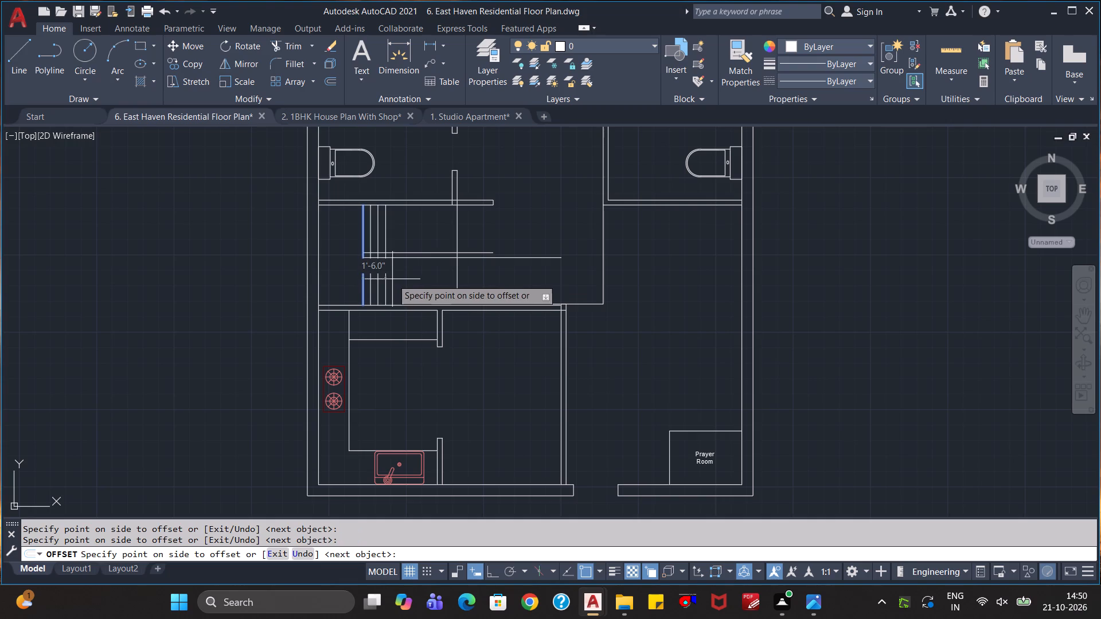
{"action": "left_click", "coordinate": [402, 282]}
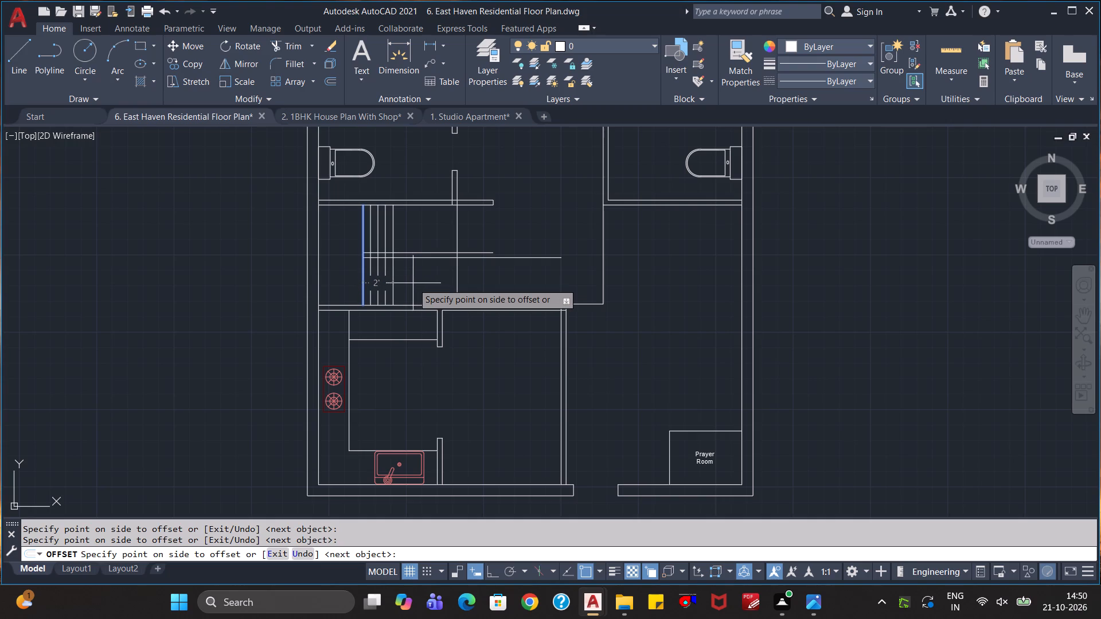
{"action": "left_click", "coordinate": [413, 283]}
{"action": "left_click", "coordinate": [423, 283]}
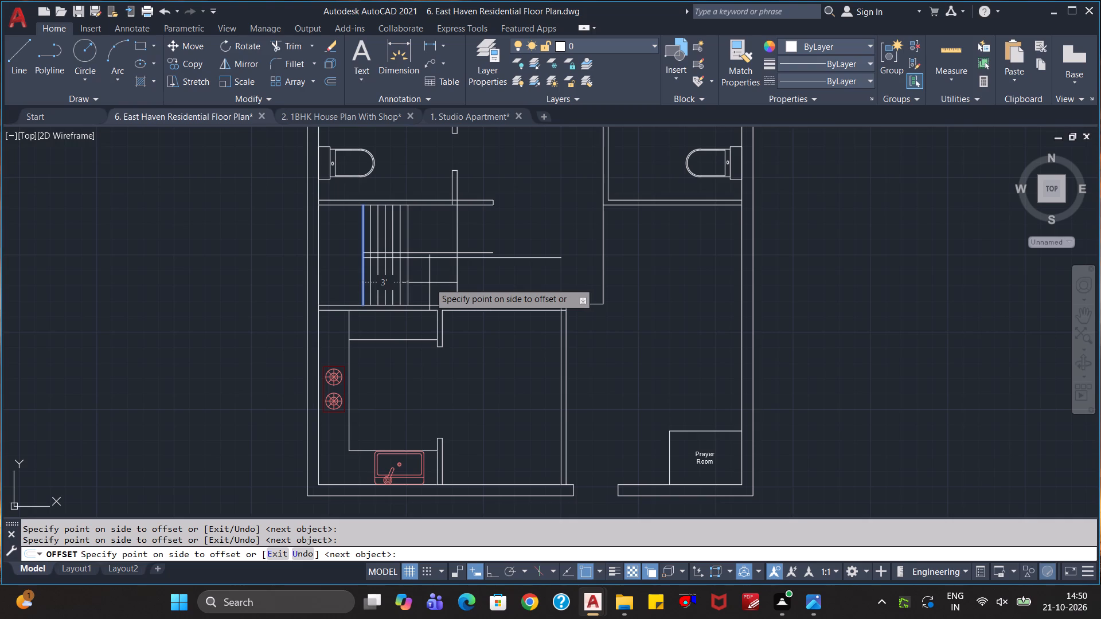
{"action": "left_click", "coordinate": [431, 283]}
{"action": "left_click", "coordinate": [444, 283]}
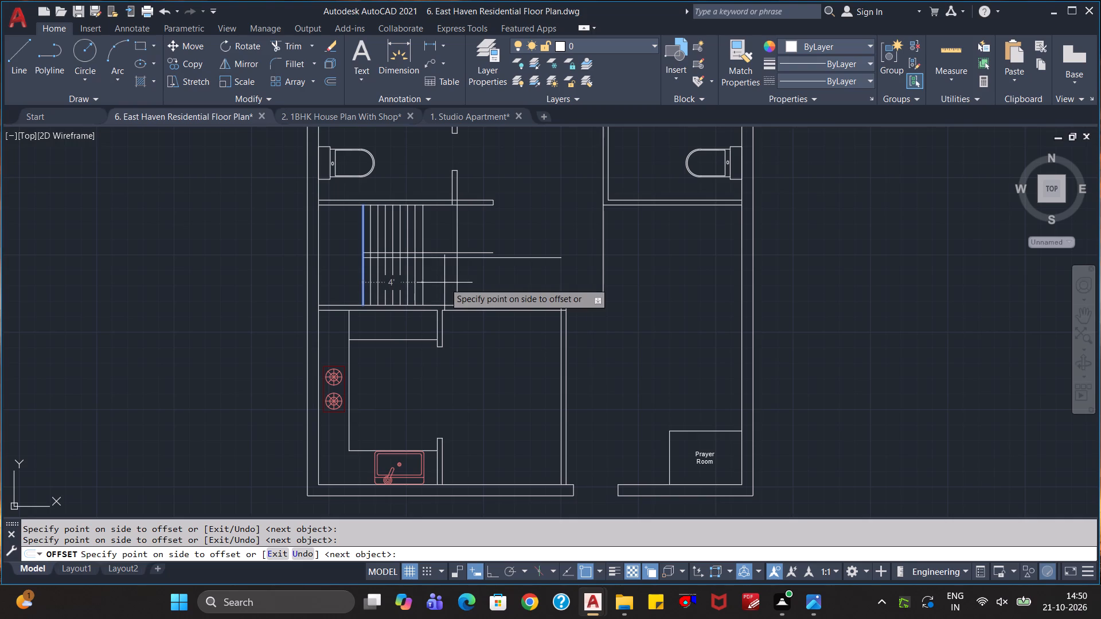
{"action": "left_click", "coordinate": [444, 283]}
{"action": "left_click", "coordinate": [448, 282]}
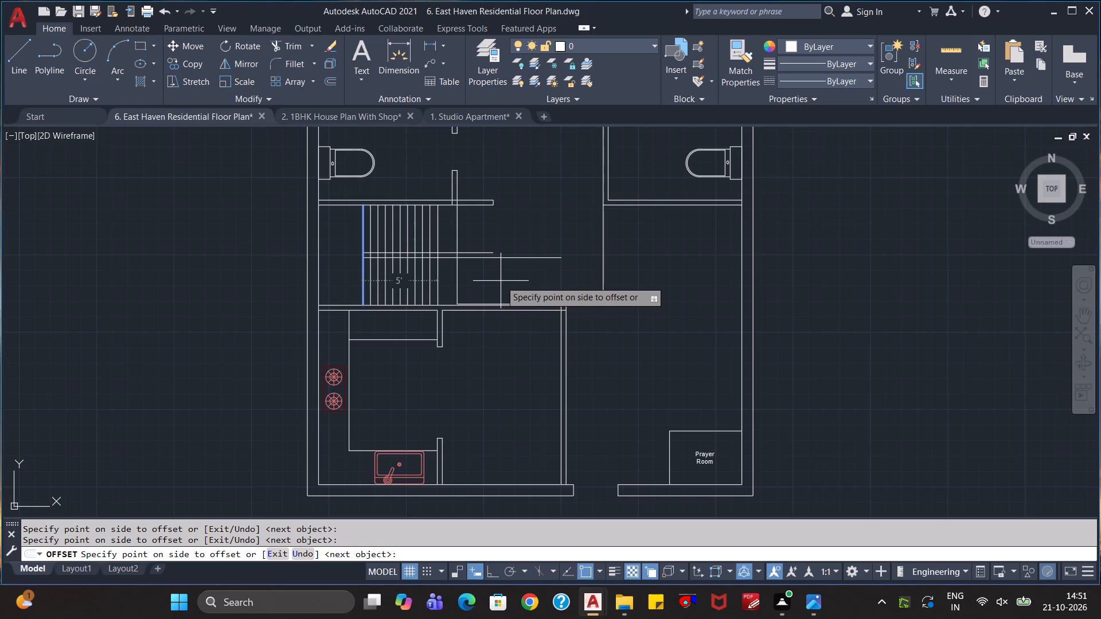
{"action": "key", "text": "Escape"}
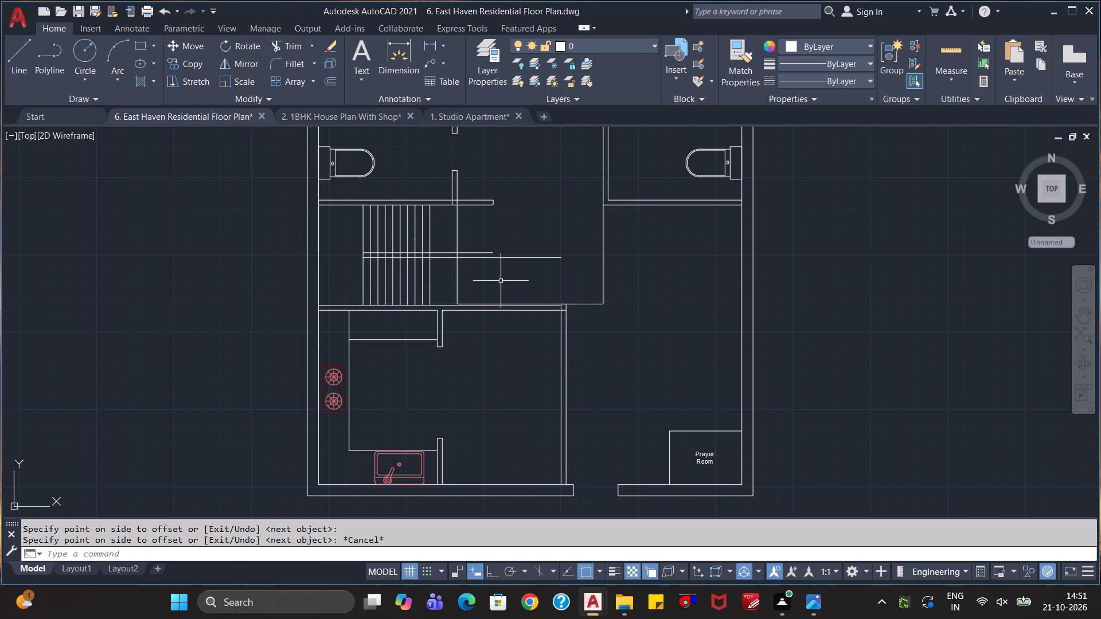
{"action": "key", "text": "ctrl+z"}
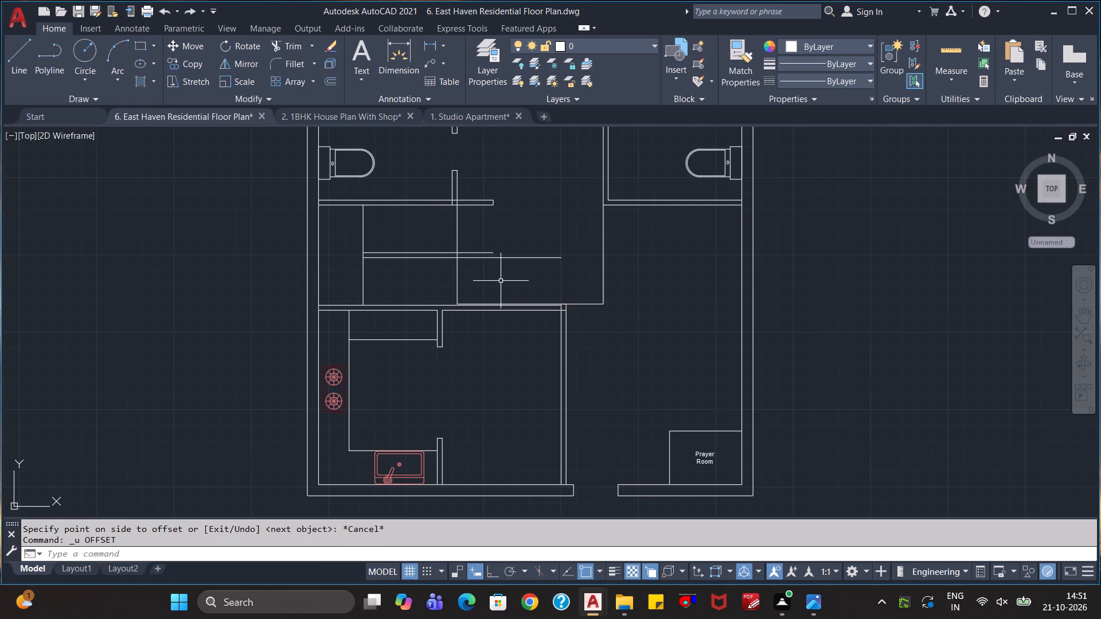
Offset the first vertical line north of the kitchen eastward nine times at 10" spacing with the Multiple option to lay out the stair treads.
{"action": "key", "text": "o"}
{"action": "key", "text": "Return"}
{"action": "type", "text": "10"}
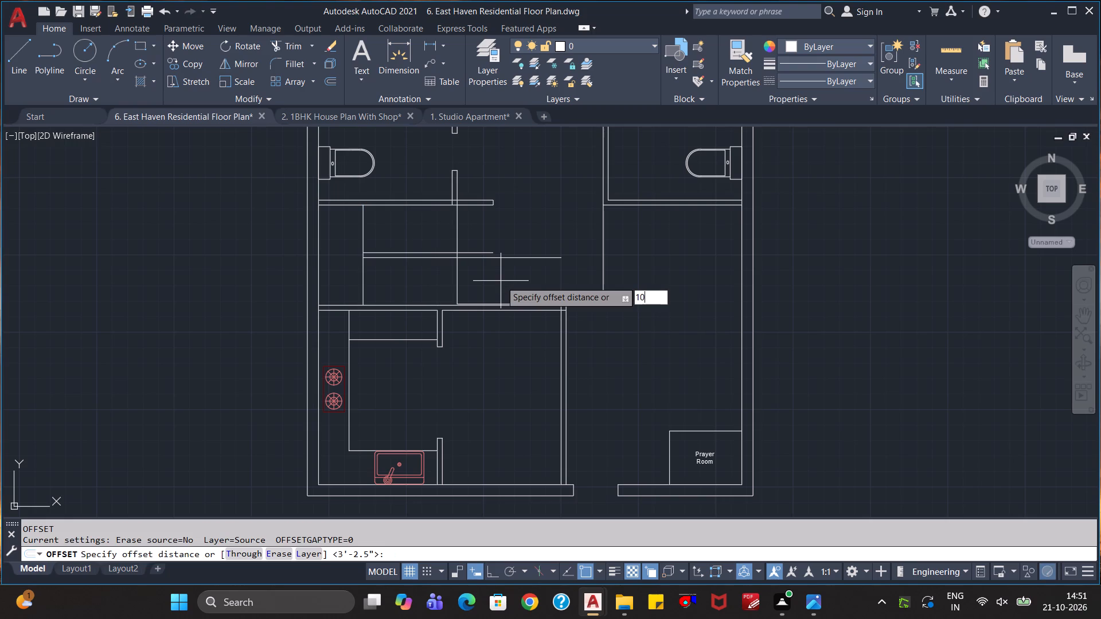
{"action": "key", "text": "shift+quotedbl"}
{"action": "key", "text": "Return"}
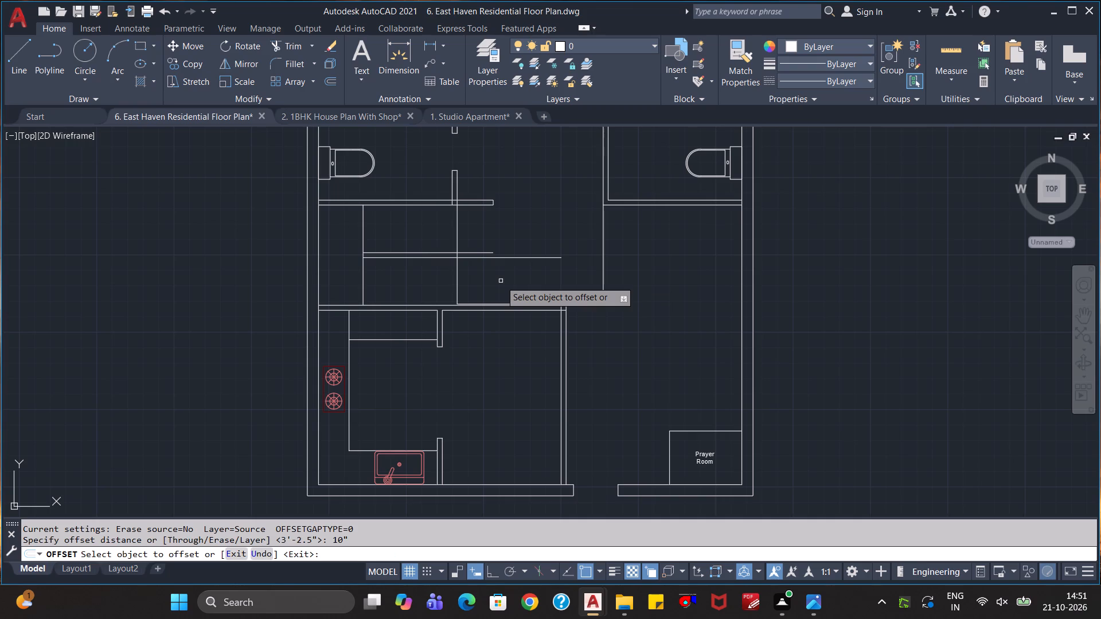
{"action": "left_click", "coordinate": [364, 286]}
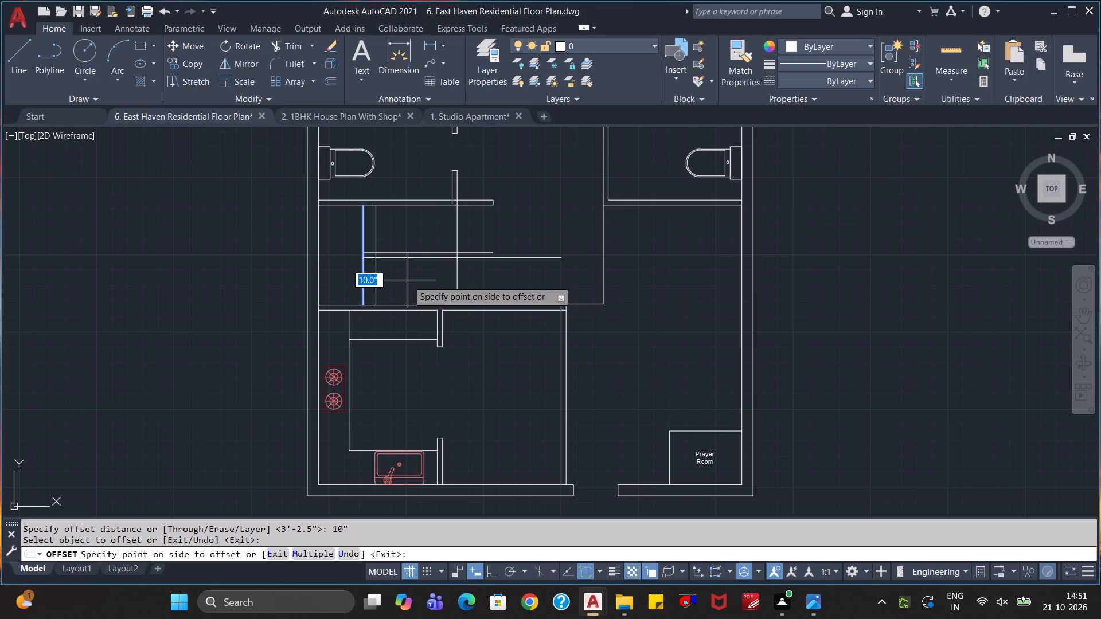
{"action": "key", "text": "m"}
{"action": "key", "text": "Return"}
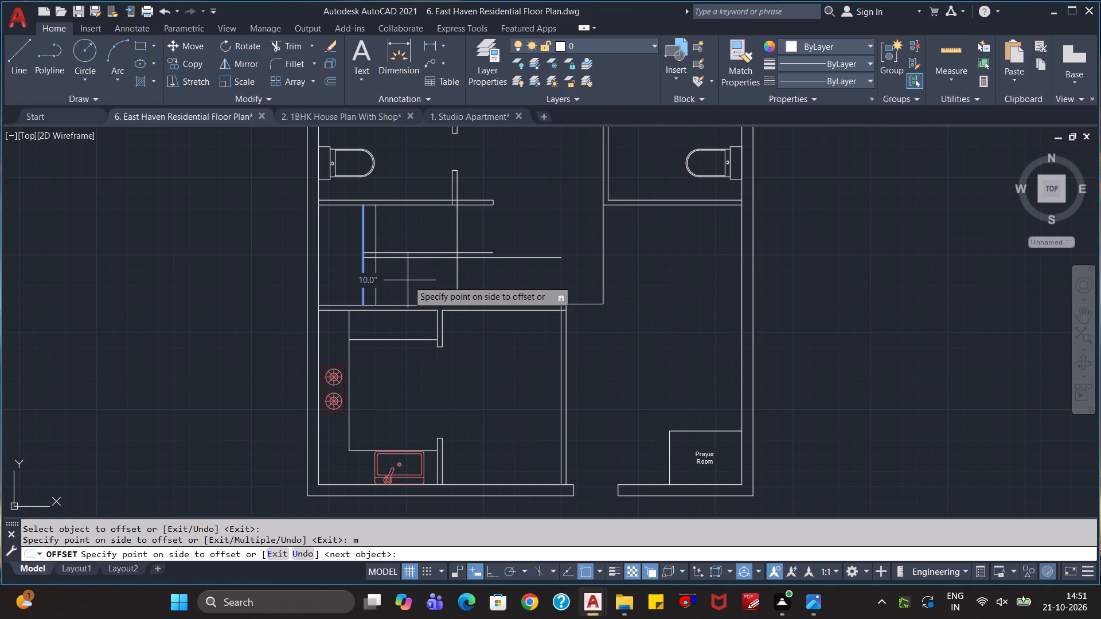
{"action": "left_click", "coordinate": [408, 280]}
{"action": "left_click", "coordinate": [417, 276]}
{"action": "left_click", "coordinate": [417, 276]}
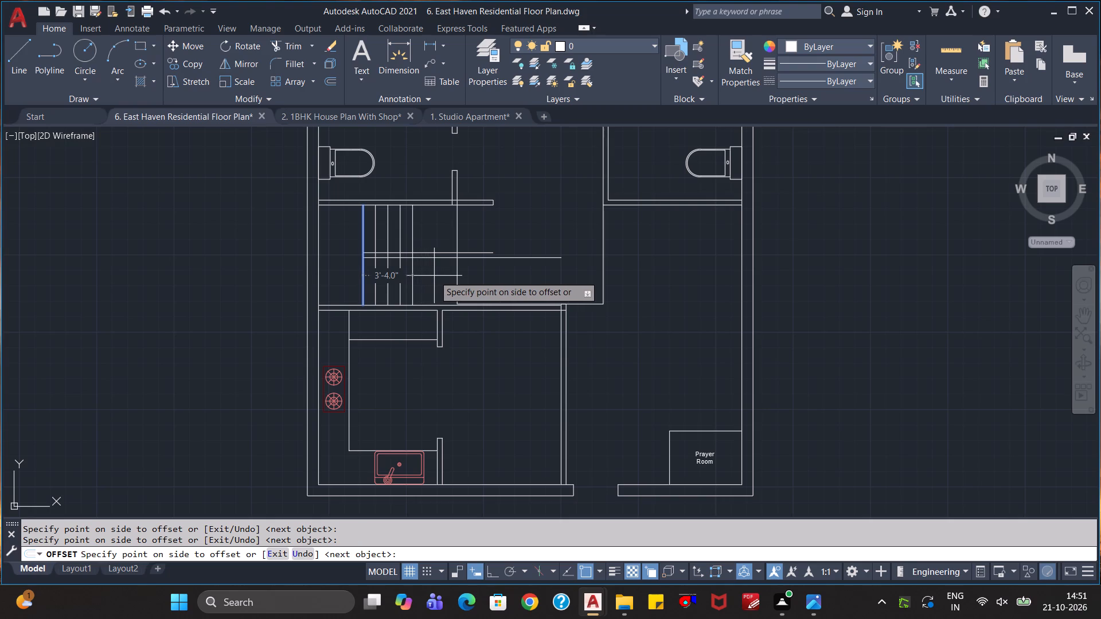
{"action": "left_click", "coordinate": [434, 275]}
{"action": "left_click", "coordinate": [447, 271]}
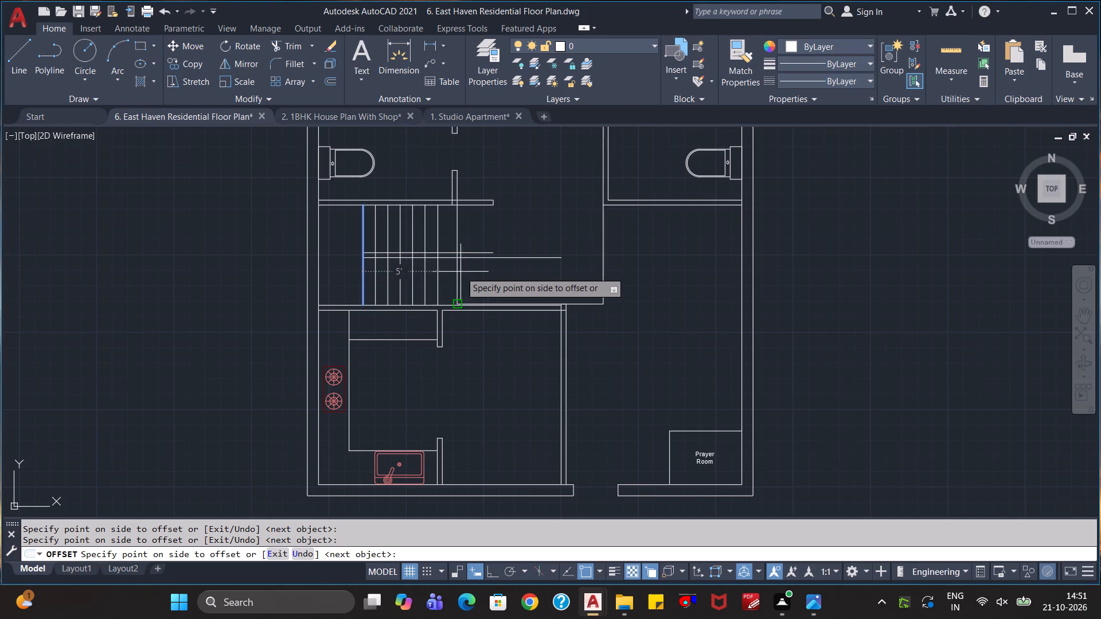
{"action": "left_click", "coordinate": [483, 276]}
{"action": "left_click", "coordinate": [494, 276]}
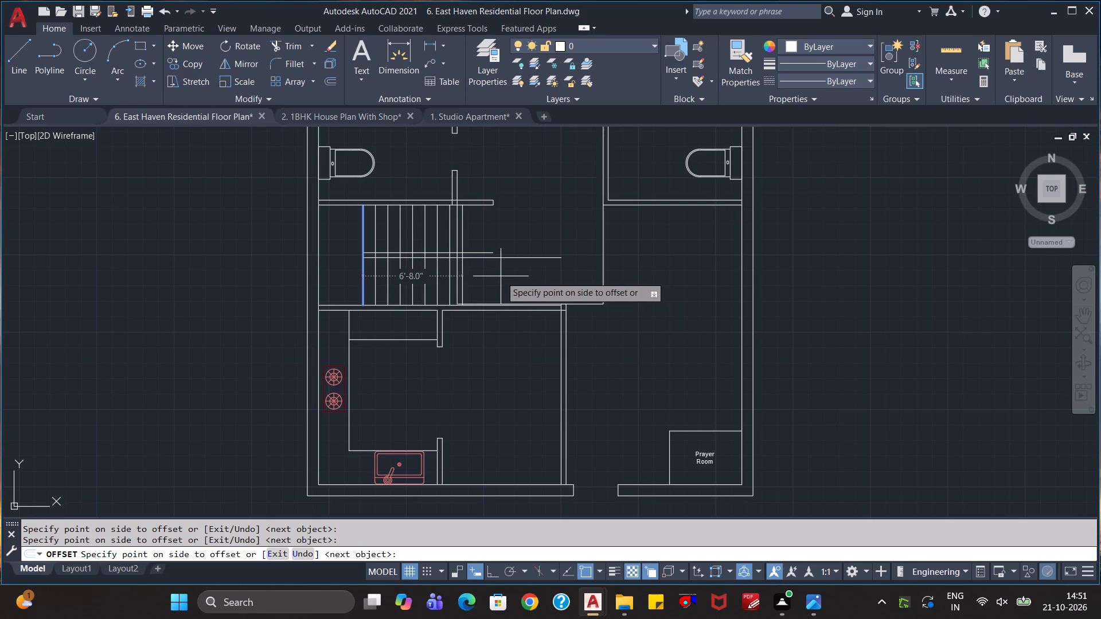
{"action": "left_click", "coordinate": [505, 276]}
{"action": "left_click", "coordinate": [517, 276]}
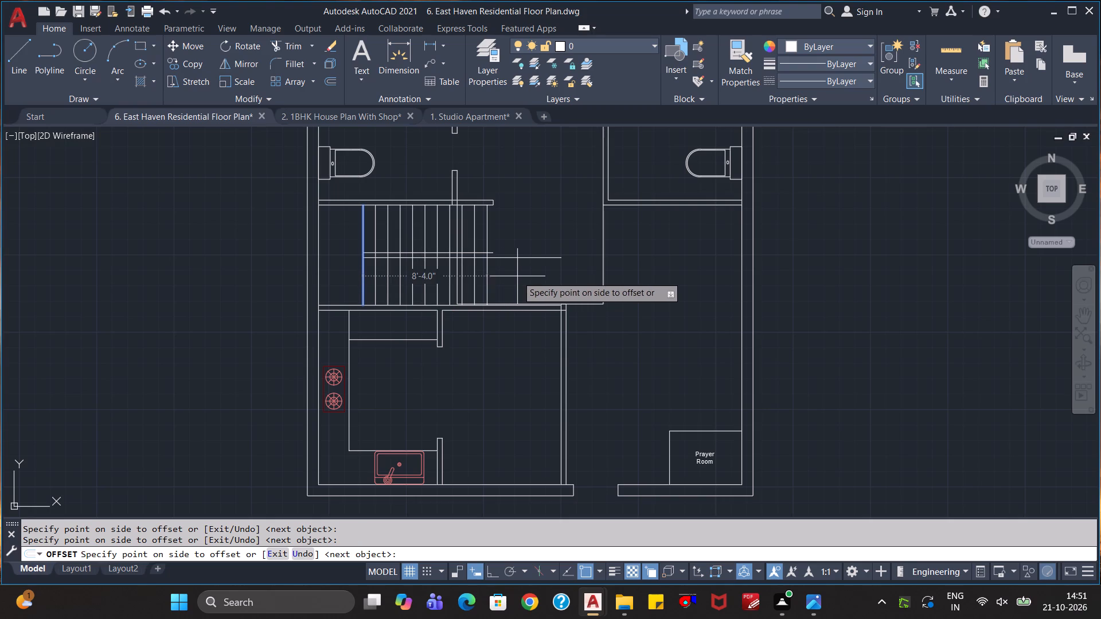
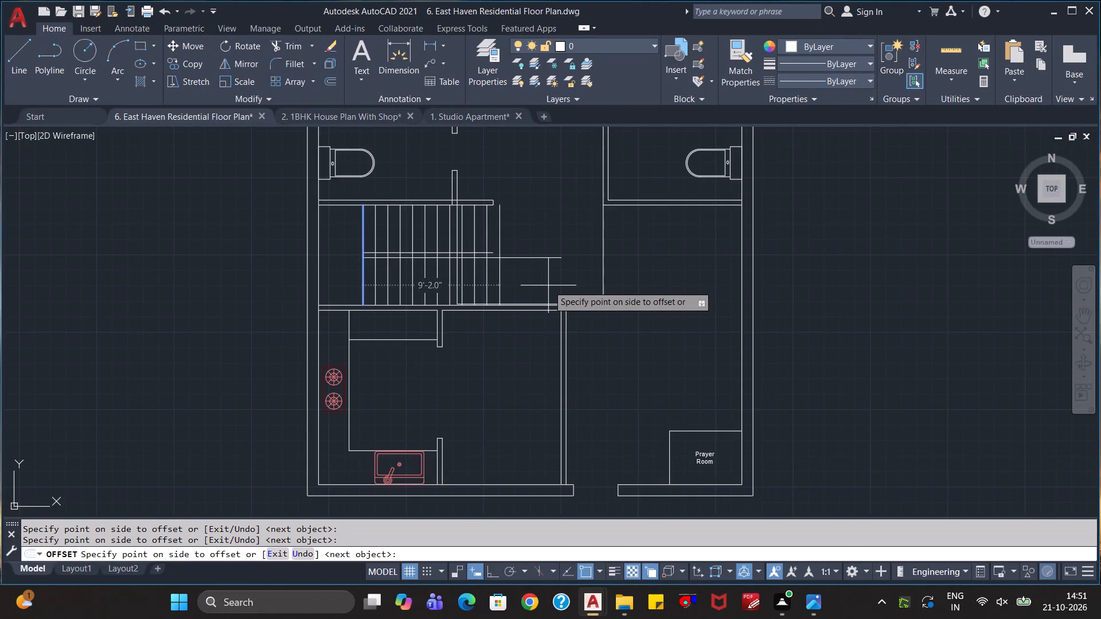
Offset the end tread of the lower stair flight 10" outward, toward the open floor area.
{"action": "key", "text": "Escape"}
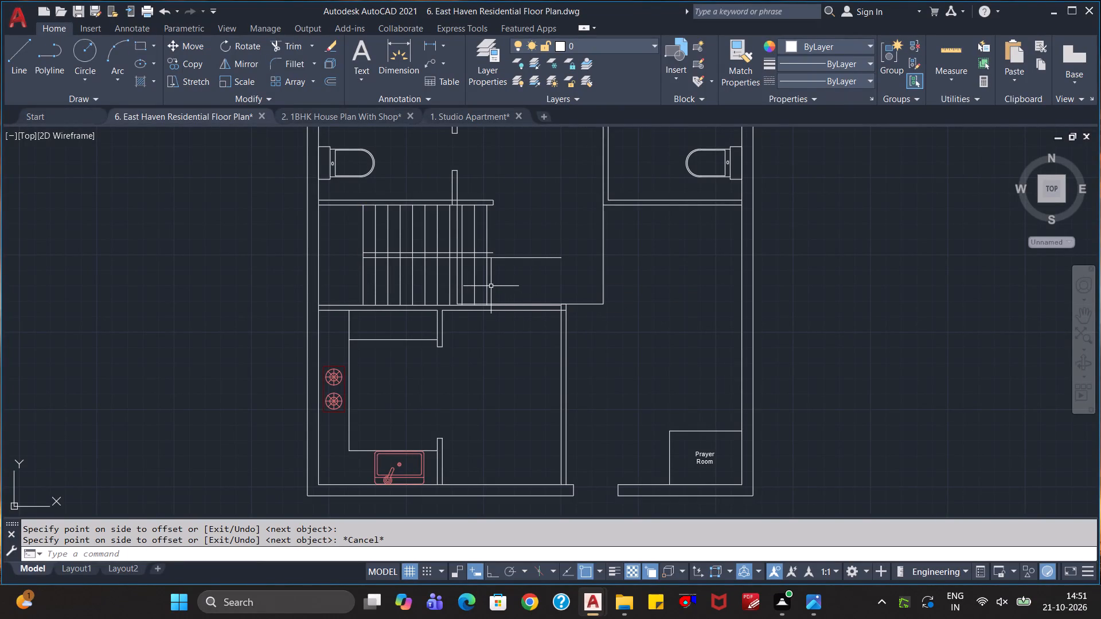
{"action": "key", "text": "o"}
{"action": "key", "text": "Return"}
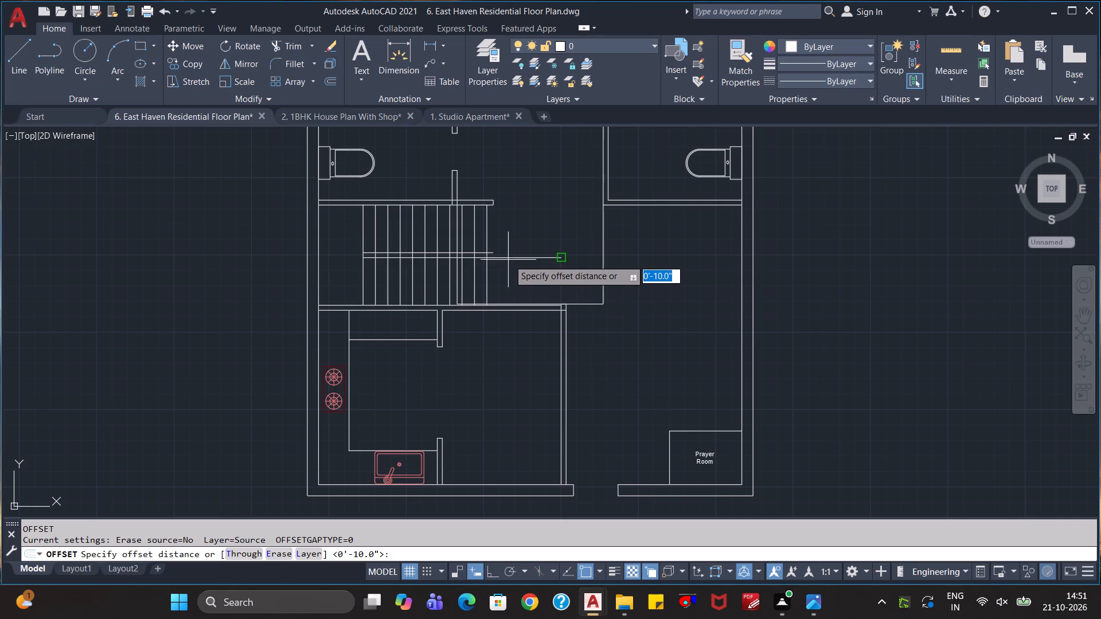
{"action": "key", "text": "Return"}
{"action": "left_click", "coordinate": [487, 284]}
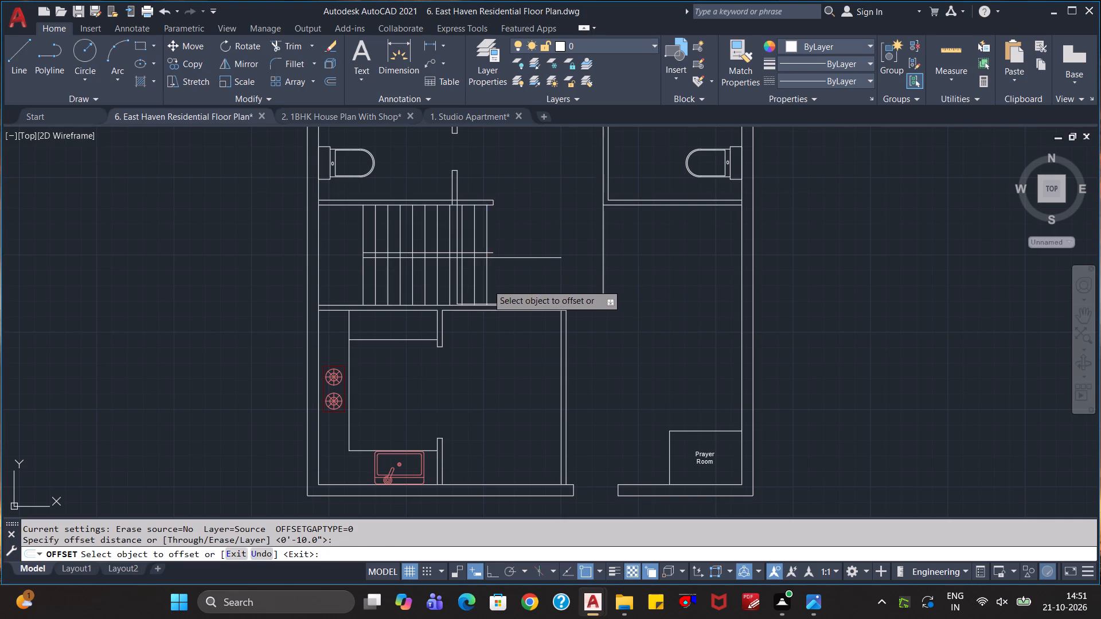
{"action": "left_click", "coordinate": [517, 281]}
{"action": "key", "text": "Escape"}
{"action": "key", "text": "Escape"}
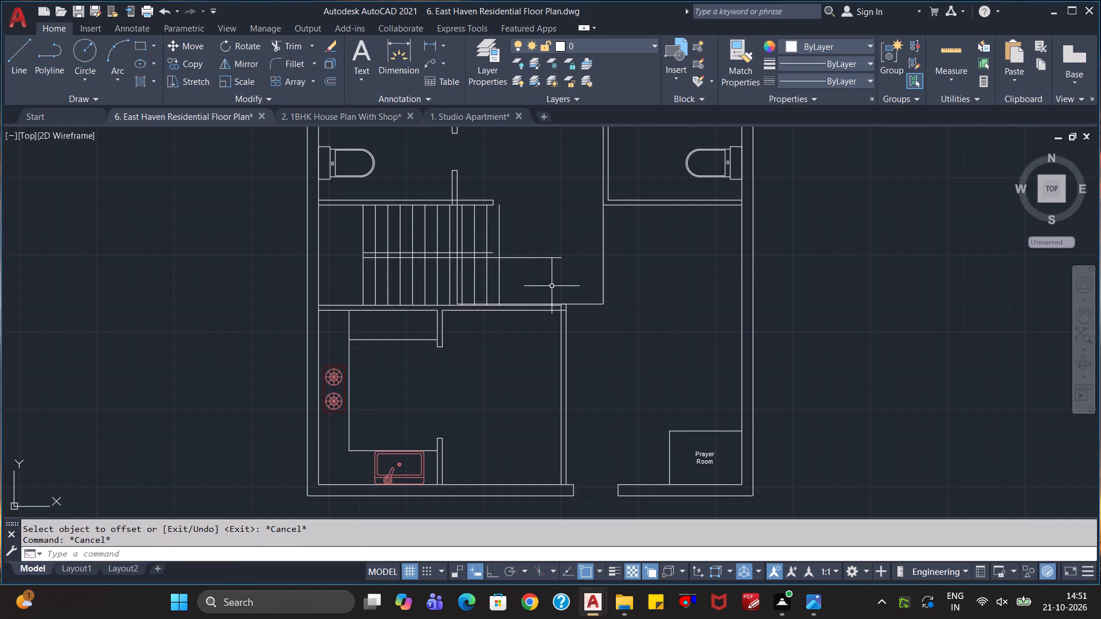
Extend the stair divider's upper line to the new end tread and trim off the tread above that line.
{"action": "scroll", "coordinate": [506, 261], "scroll_direction": "up", "scroll_amount": 3}
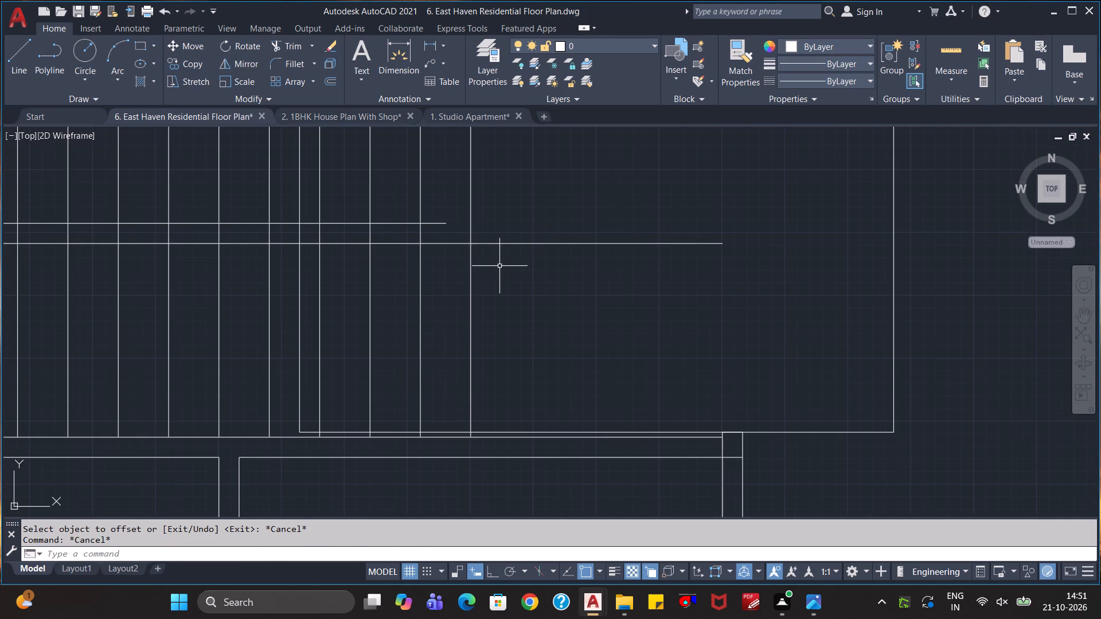
{"action": "type", "text": "ex"}
{"action": "key", "text": "Return"}
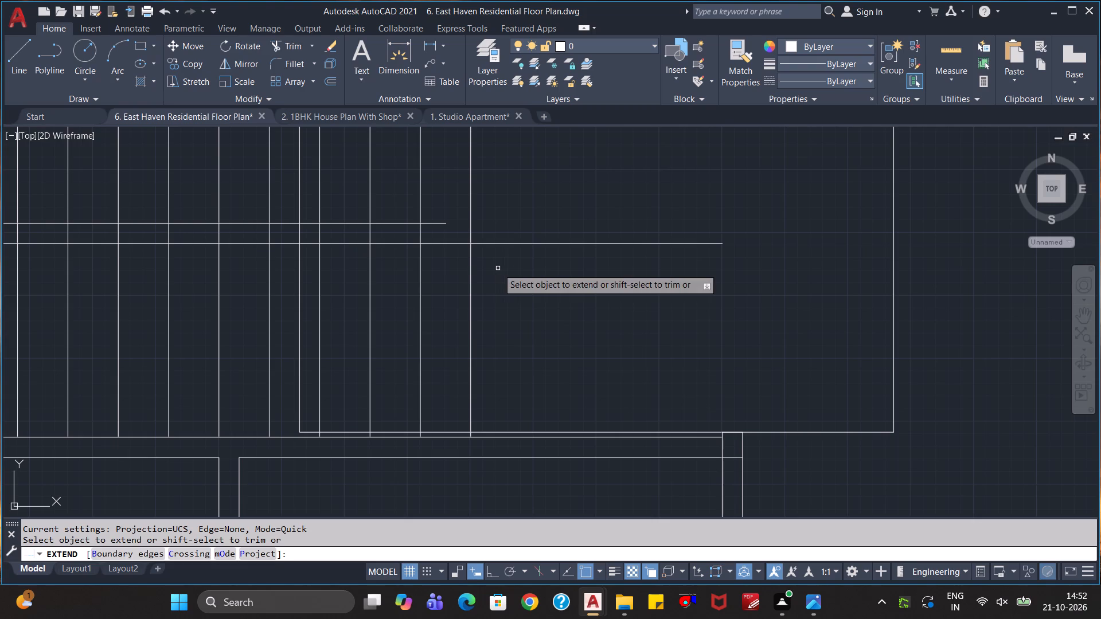
{"action": "left_click", "coordinate": [437, 225]}
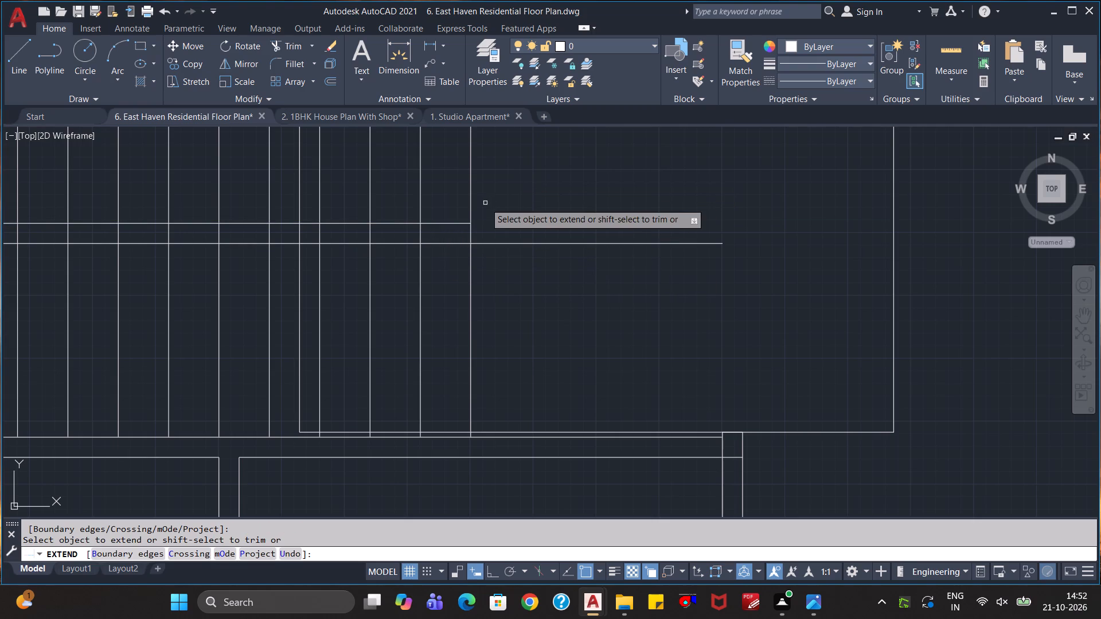
{"action": "left_click", "coordinate": [469, 195], "text": "shift"}
Trim all the tread segments lying between the two stair divider lines using a fence selection.
{"action": "scroll", "coordinate": [514, 202], "scroll_direction": "down", "scroll_amount": 1}
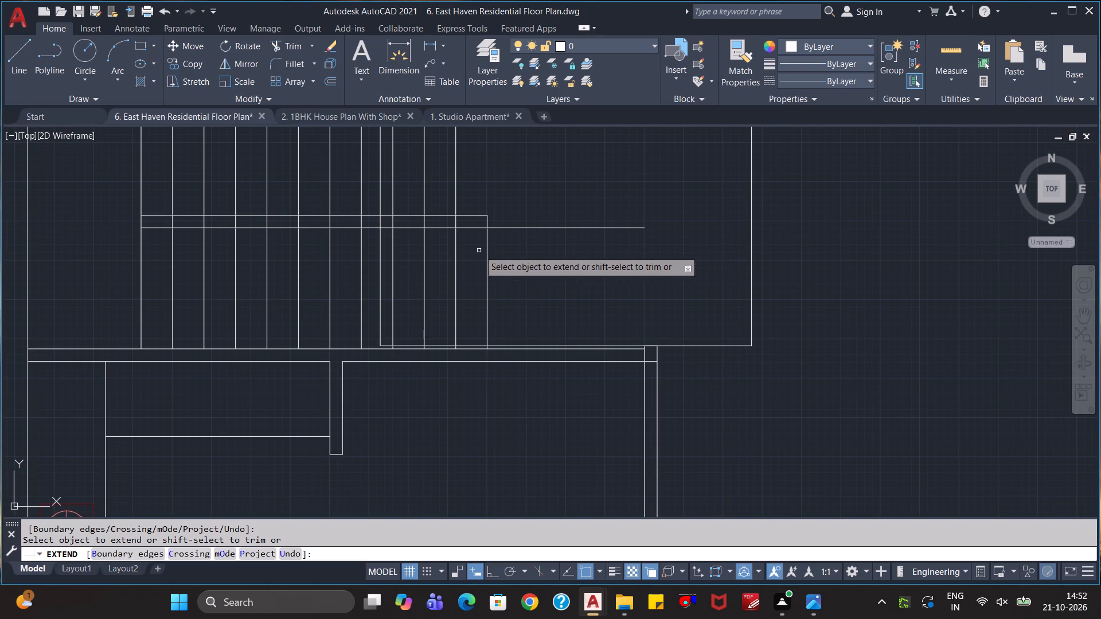
{"action": "left_click", "coordinate": [469, 223], "text": "shift"}
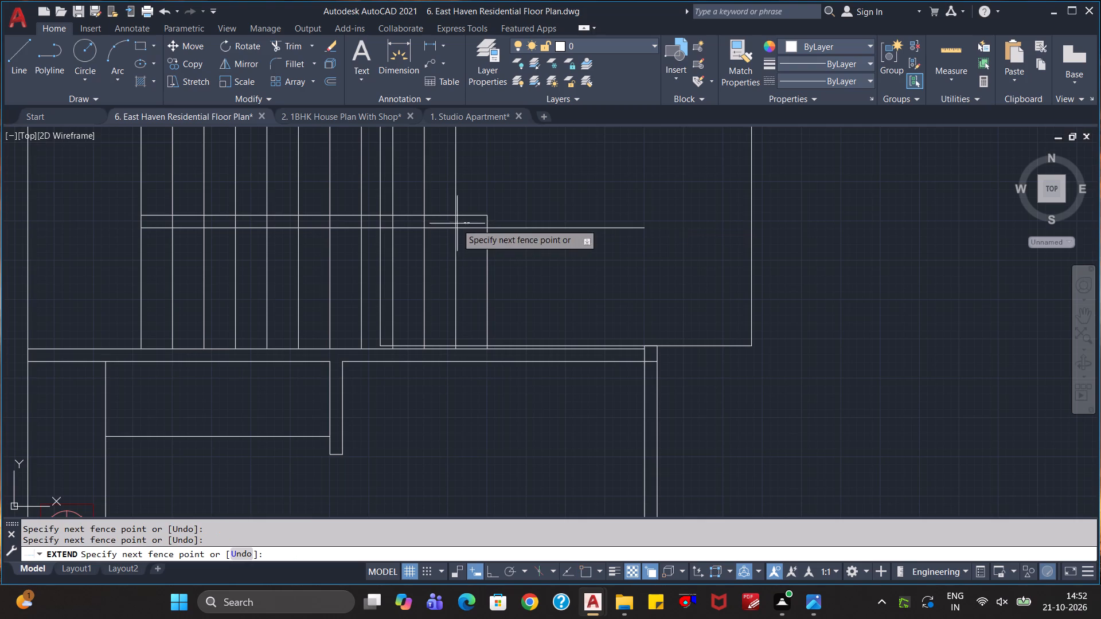
{"action": "left_click", "coordinate": [163, 224], "text": "shift"}
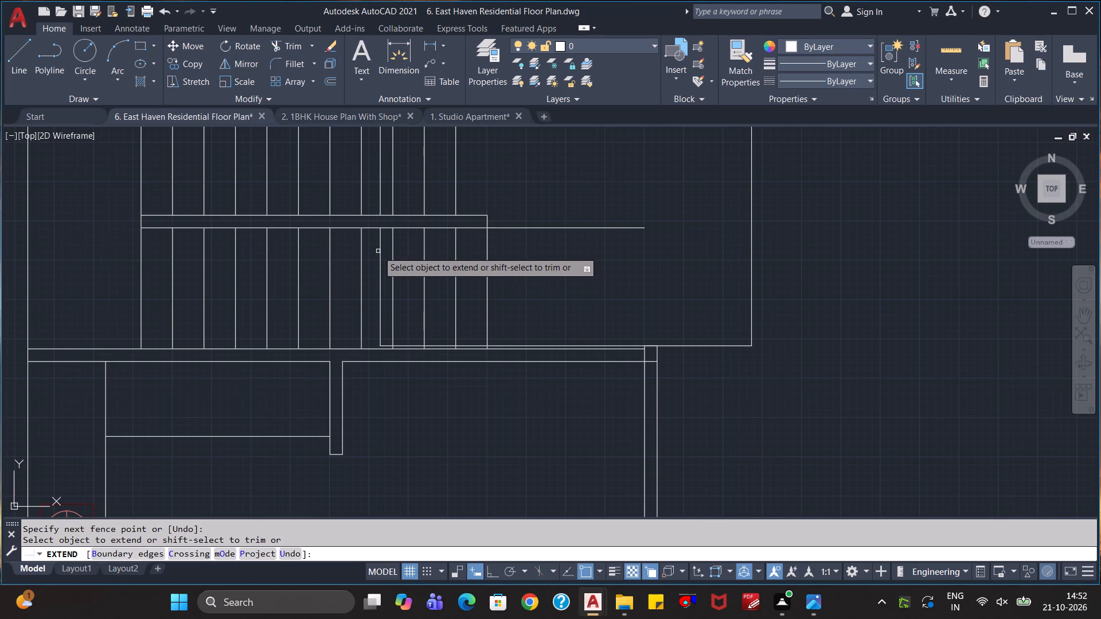
Trim away every piece of the stray vertical line running between the treads through both stair flights.
{"action": "left_click", "coordinate": [380, 258]}
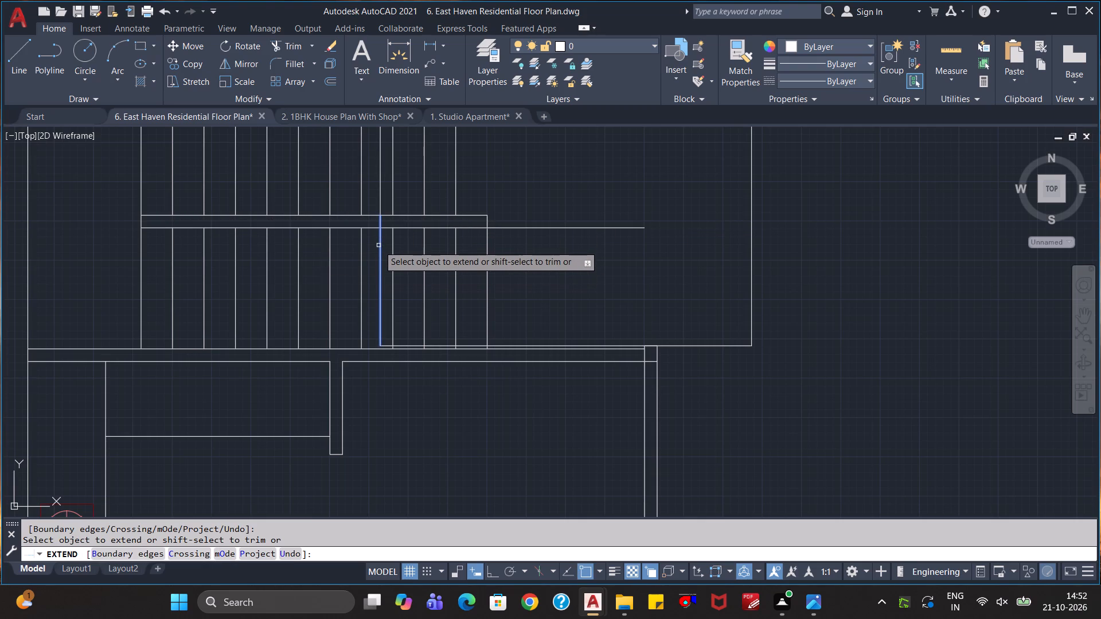
{"action": "left_click", "coordinate": [378, 249], "text": "shift"}
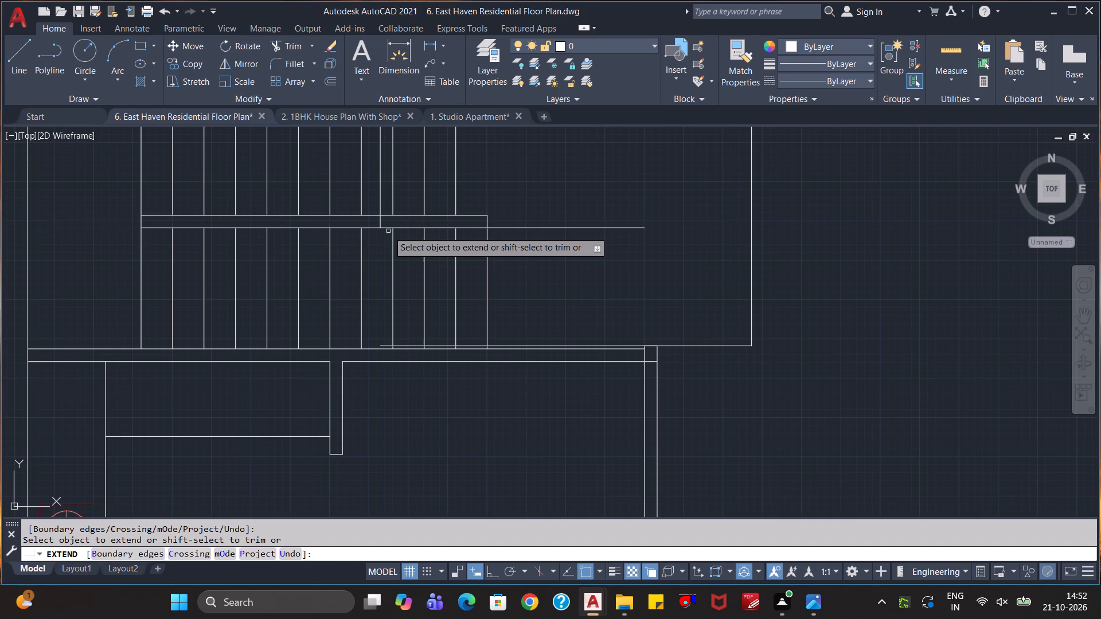
{"action": "left_click", "coordinate": [382, 224], "text": "shift"}
{"action": "left_click", "coordinate": [381, 204], "text": "shift"}
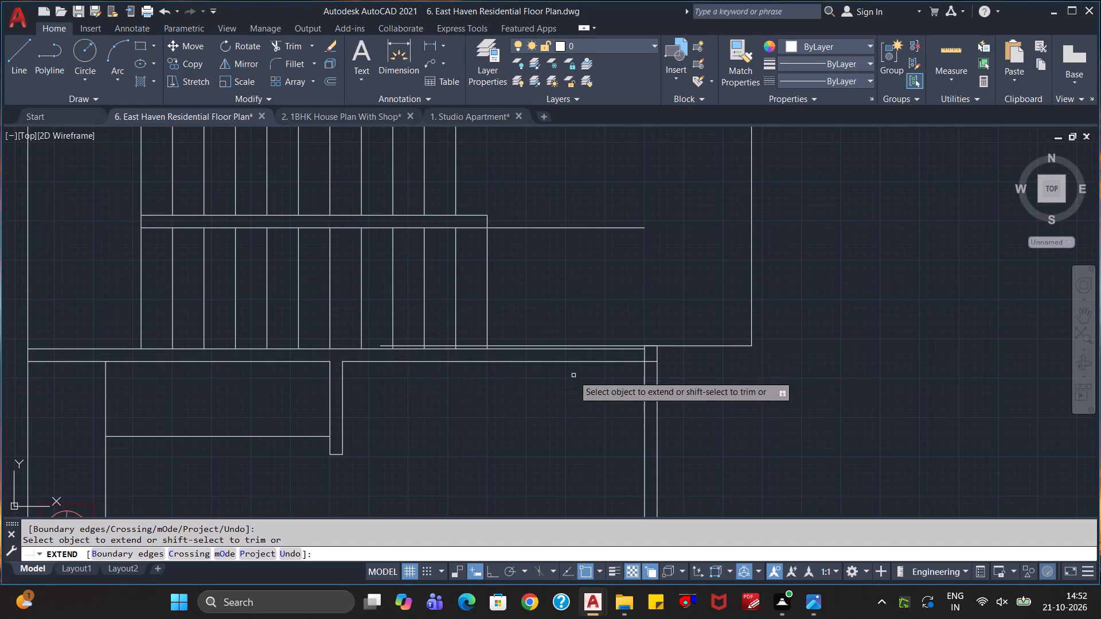
{"action": "scroll", "coordinate": [579, 365], "scroll_direction": "up", "scroll_amount": 1}
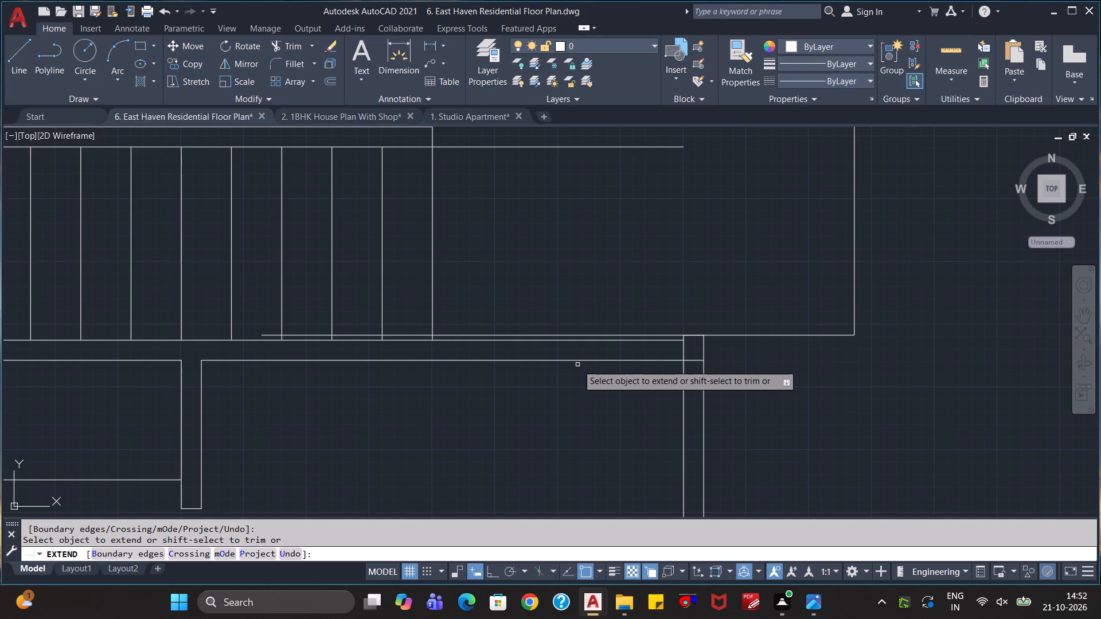
{"action": "scroll", "coordinate": [577, 365], "scroll_direction": "down", "scroll_amount": 1}
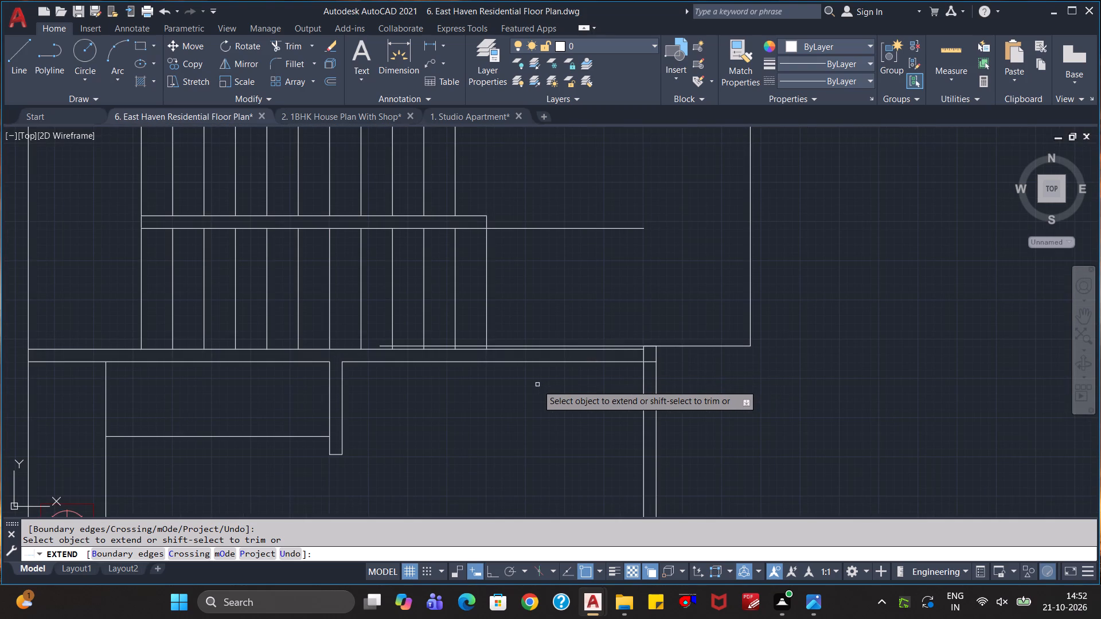
{"action": "key", "text": "Escape"}
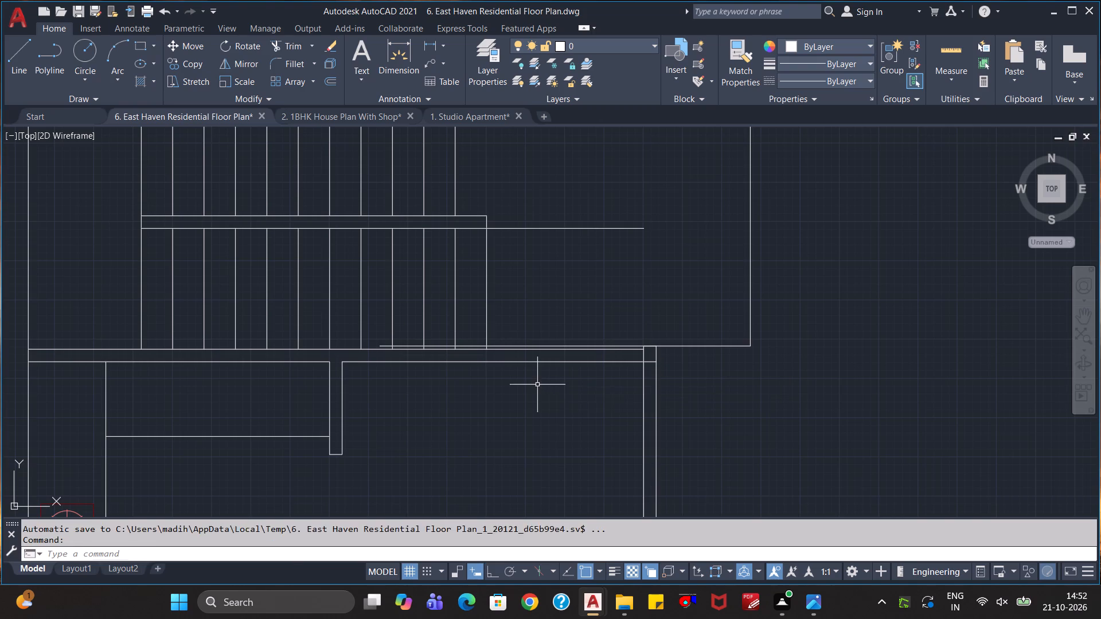
{"action": "key", "text": "Escape"}
{"action": "key", "text": "Escape"}
Remove the stray horizontal line above the wall below the stairs, trimming it to the wall corner and deleting the leftover piece.
{"action": "type", "text": "tr"}
{"action": "key", "text": "Return"}
{"action": "scroll", "coordinate": [588, 344], "scroll_direction": "up", "scroll_amount": 2}
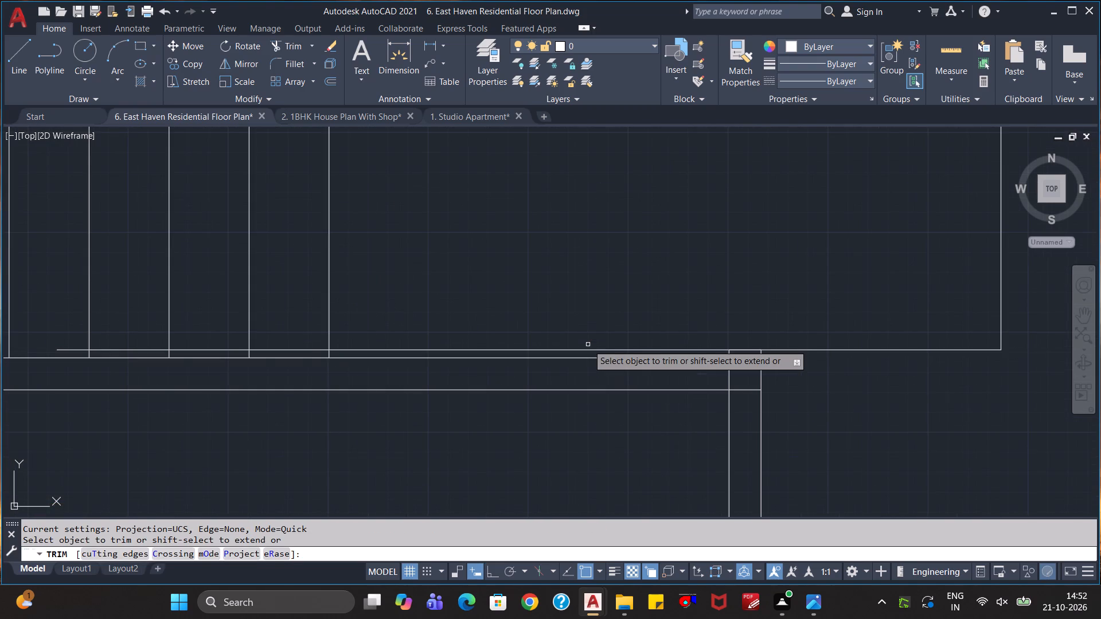
{"action": "left_click", "coordinate": [581, 351]}
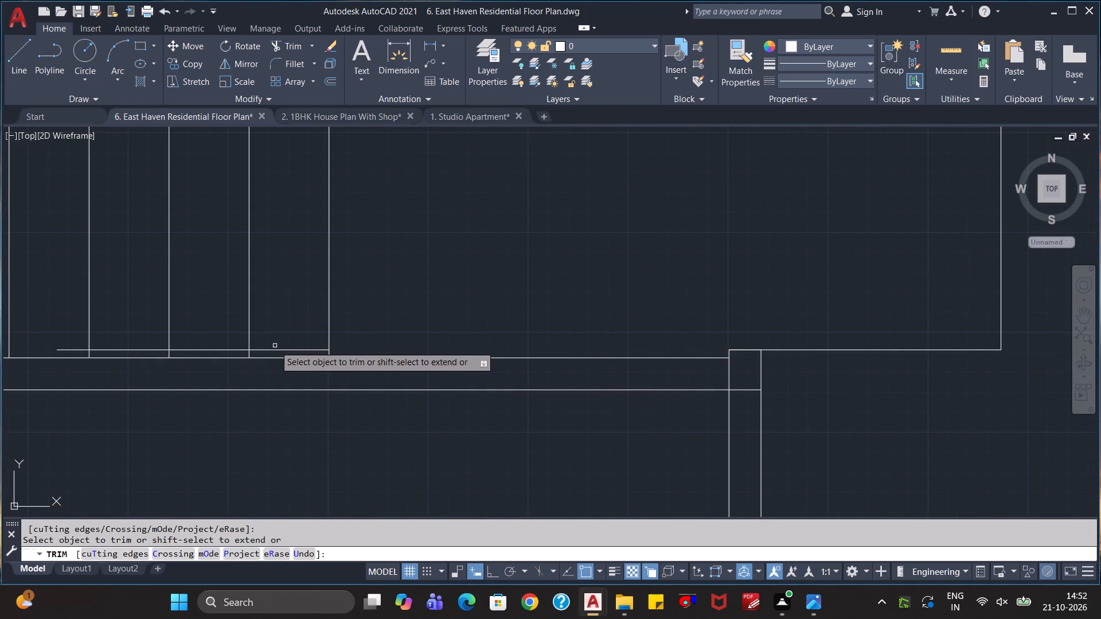
{"action": "key", "text": "Escape"}
{"action": "key", "text": "Escape"}
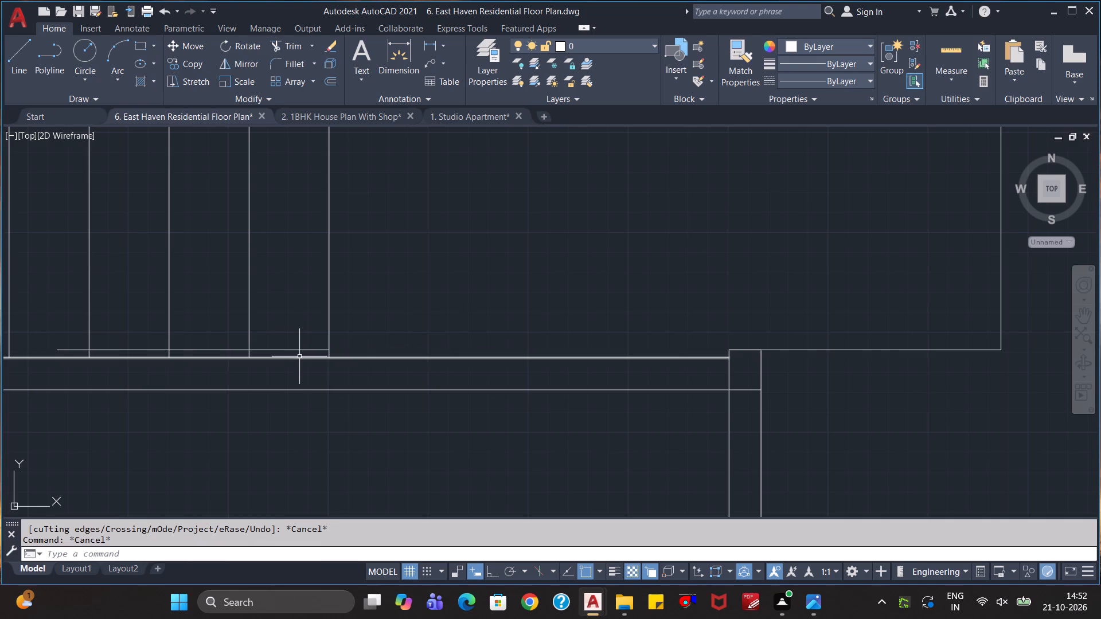
{"action": "left_click", "coordinate": [307, 348]}
{"action": "key", "text": "Delete"}
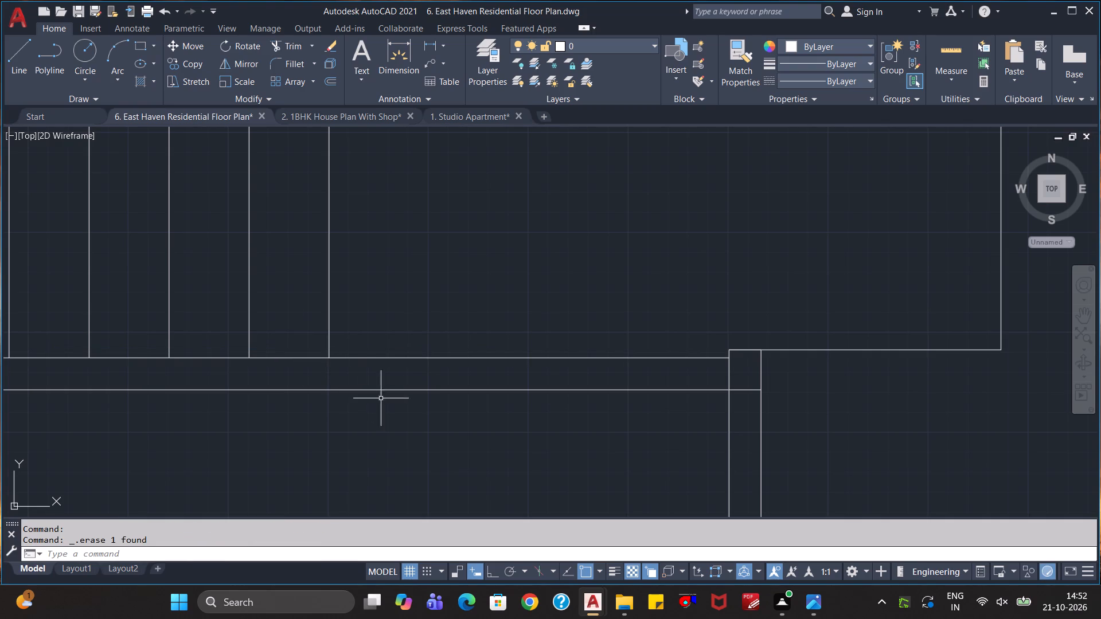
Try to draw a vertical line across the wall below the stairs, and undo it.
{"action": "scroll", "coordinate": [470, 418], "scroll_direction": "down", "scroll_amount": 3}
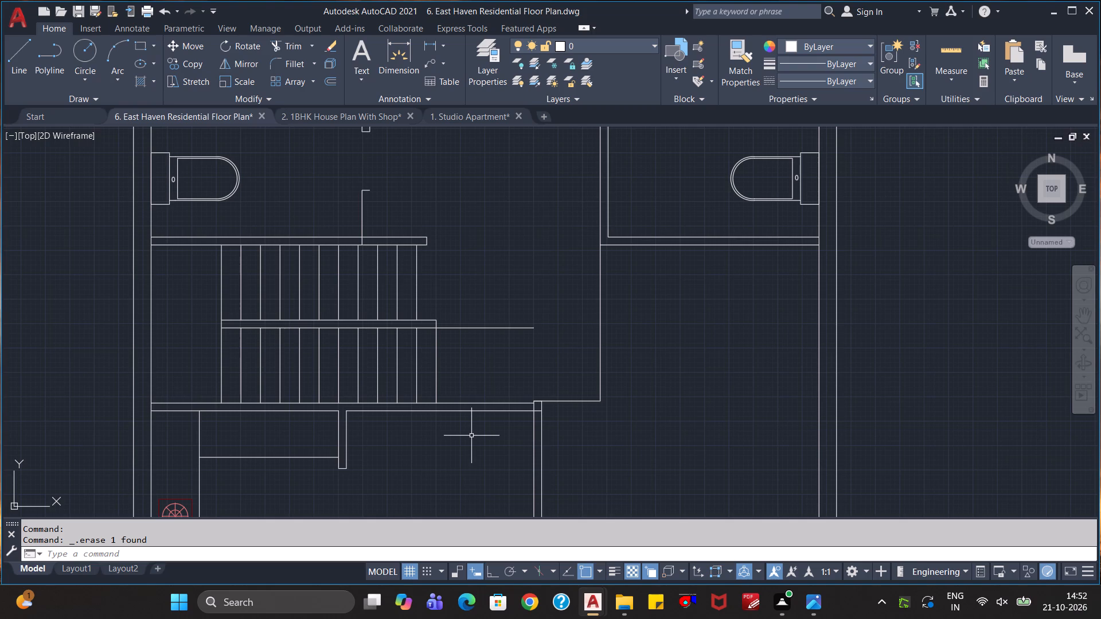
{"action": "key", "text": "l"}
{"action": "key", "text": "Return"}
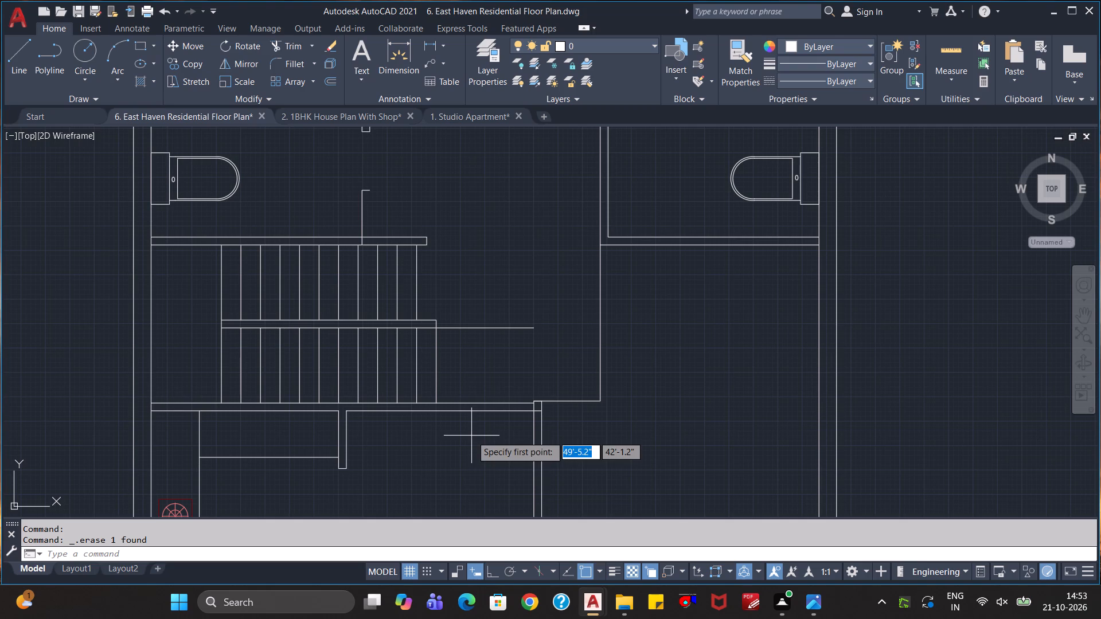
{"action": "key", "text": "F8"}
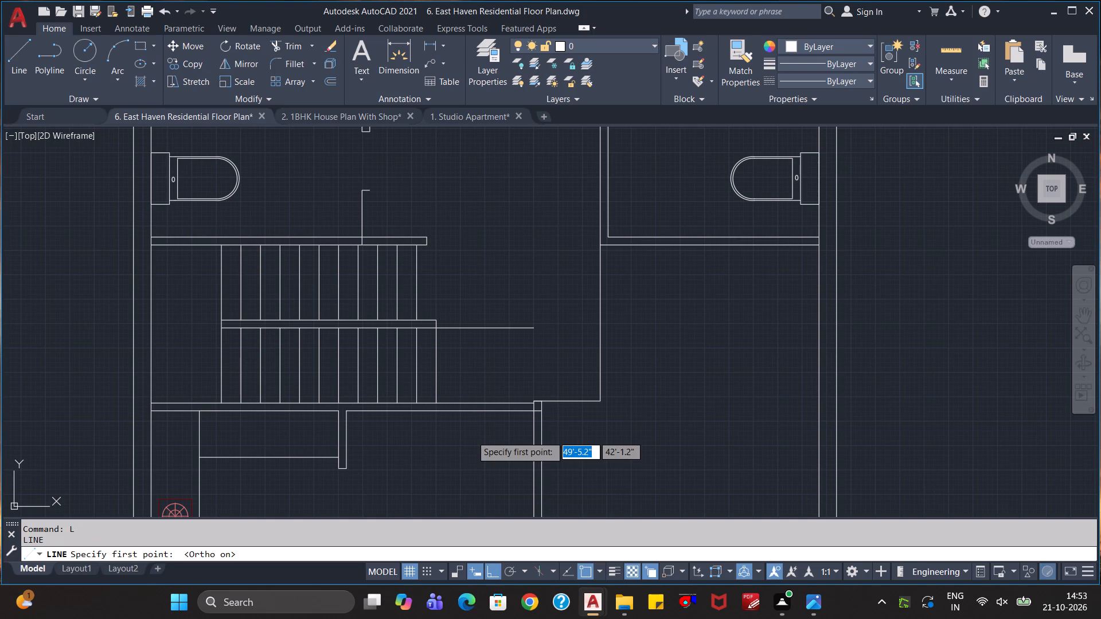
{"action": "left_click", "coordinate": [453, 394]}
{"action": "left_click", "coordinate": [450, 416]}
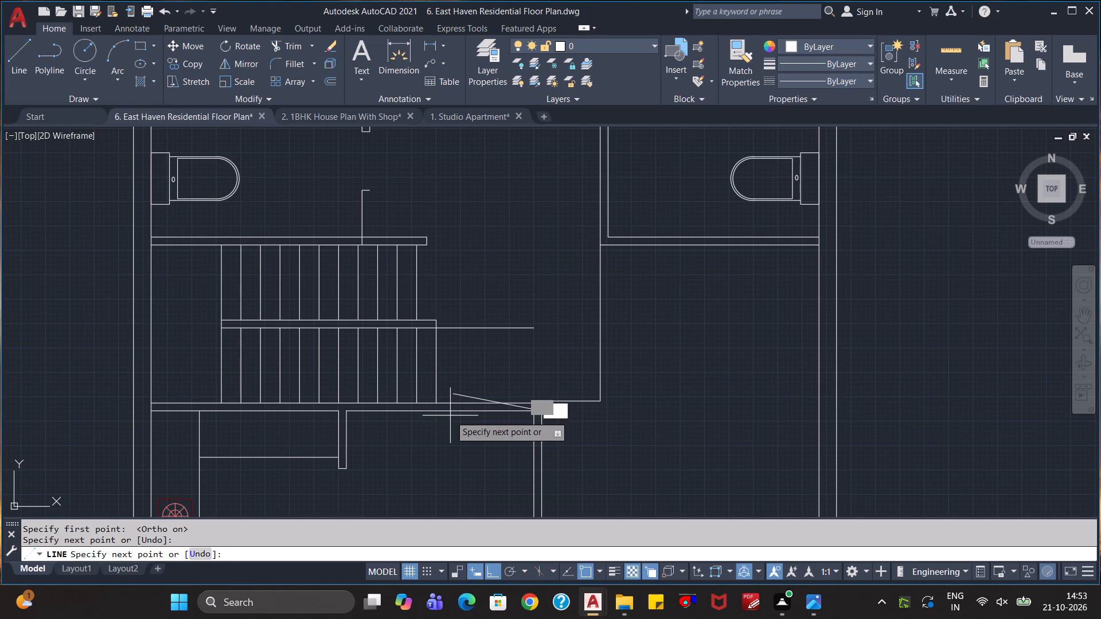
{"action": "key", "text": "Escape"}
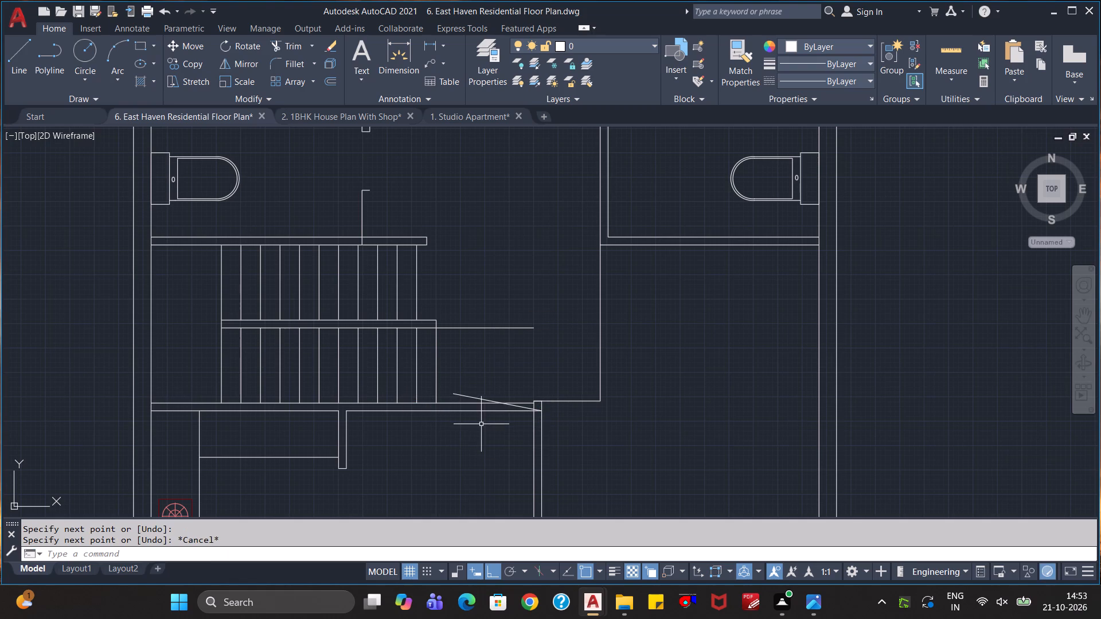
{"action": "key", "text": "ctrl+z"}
Draw a vertical line about 1'-3" long across the wall below the stairs, just beyond the end tread, with Ortho on.
{"action": "key", "text": "l"}
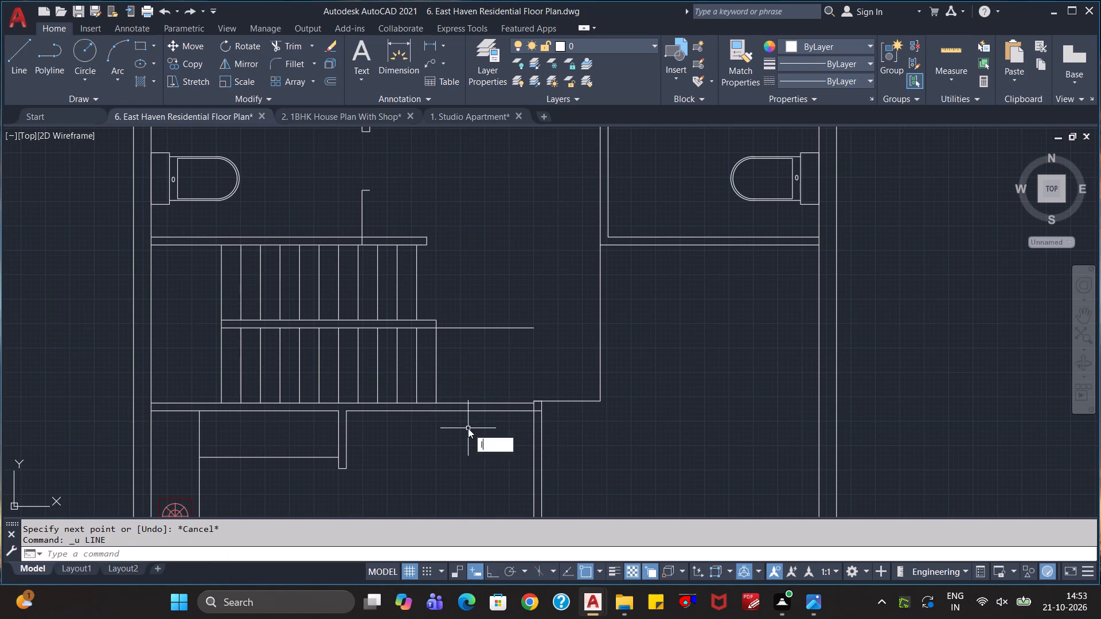
{"action": "key", "text": "Return"}
{"action": "scroll", "coordinate": [464, 429], "scroll_direction": "up", "scroll_amount": 3}
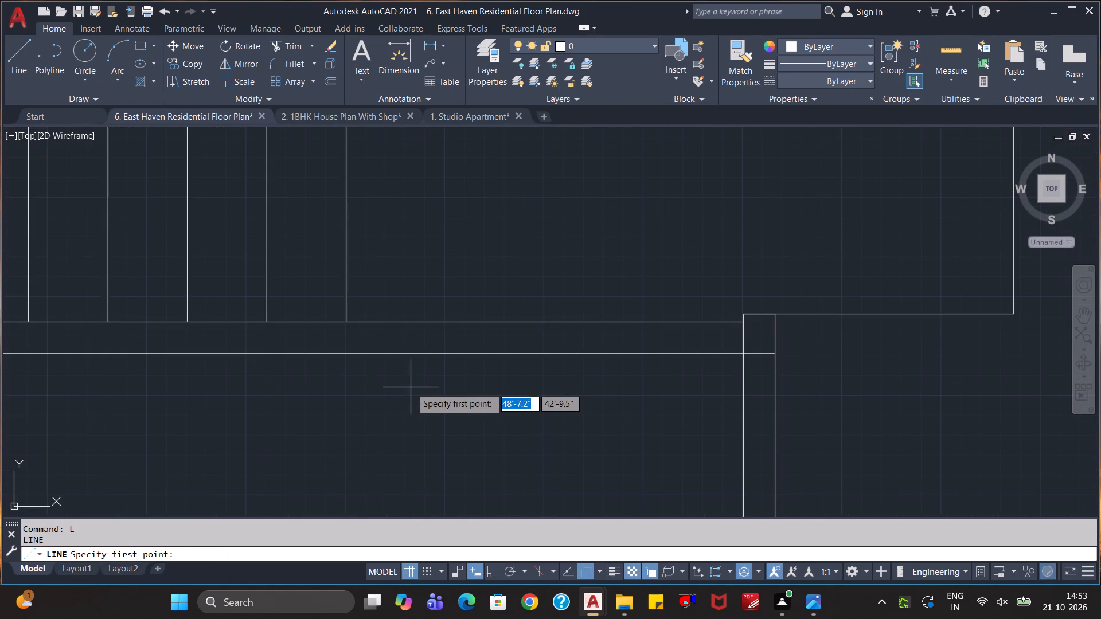
{"action": "left_click", "coordinate": [435, 381]}
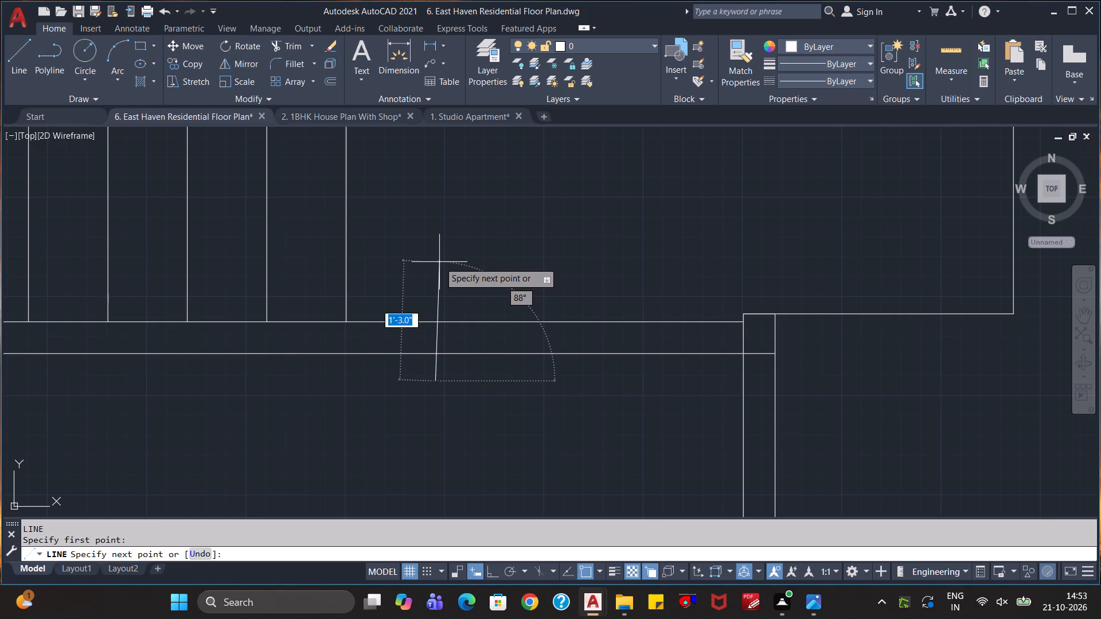
{"action": "key", "text": "F8"}
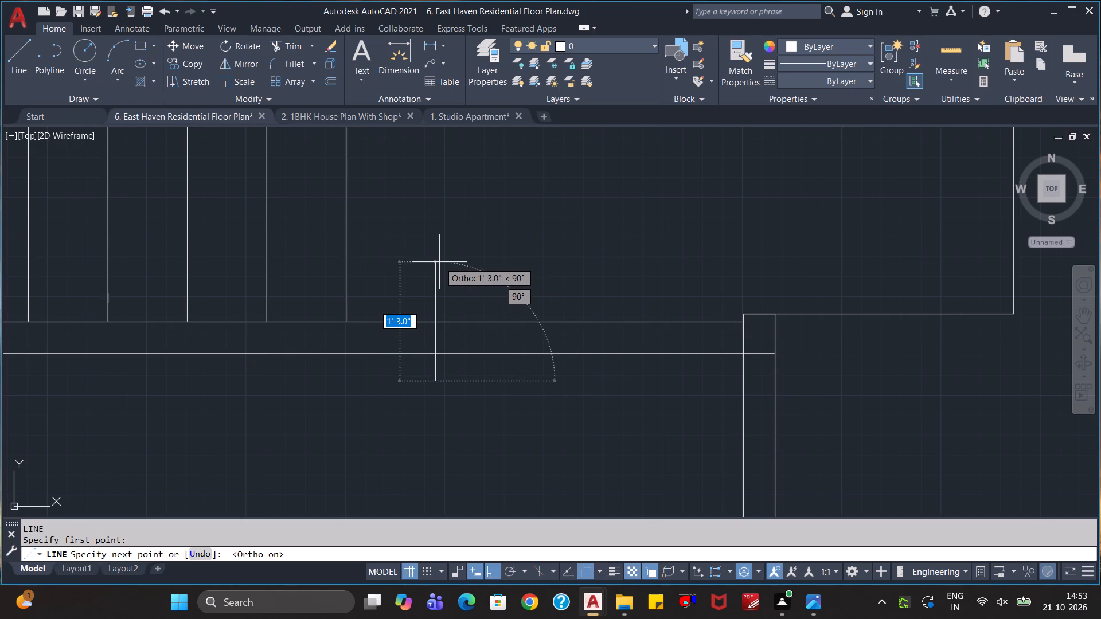
{"action": "left_click", "coordinate": [439, 262]}
{"action": "key", "text": "Escape"}
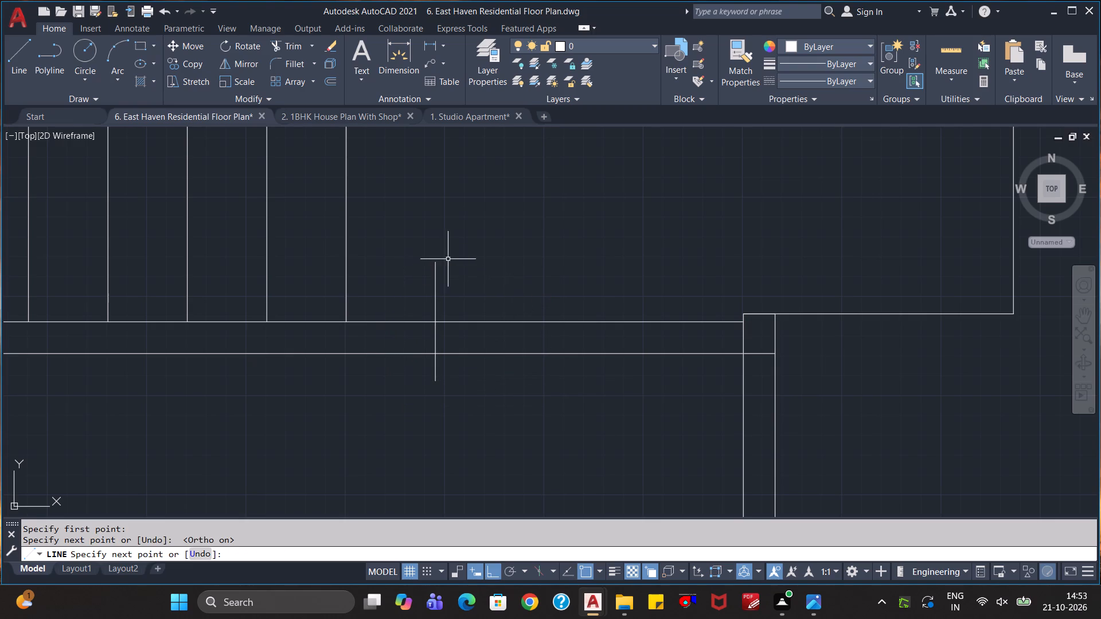
{"action": "key", "text": "Escape"}
Trim the wall from the new vertical line through the adjoining vertical wall's end, and trim the new line's overhanging ends flush.
{"action": "scroll", "coordinate": [501, 267], "scroll_direction": "down", "scroll_amount": 2}
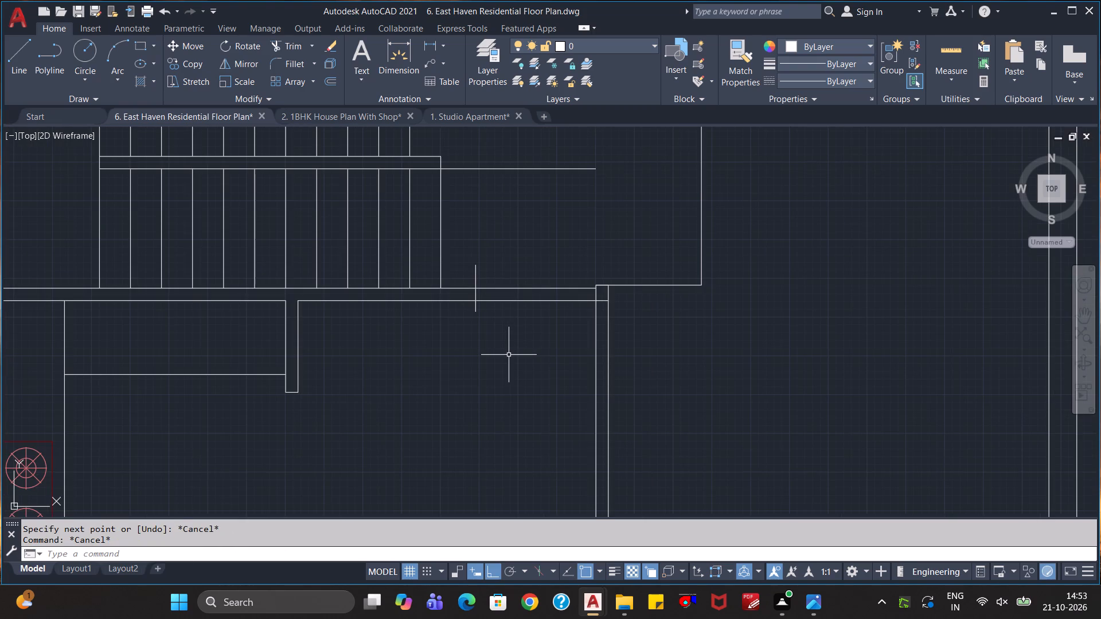
{"action": "type", "text": "tr"}
{"action": "key", "text": "Return"}
{"action": "left_click", "coordinate": [509, 351]}
{"action": "left_click", "coordinate": [524, 253]}
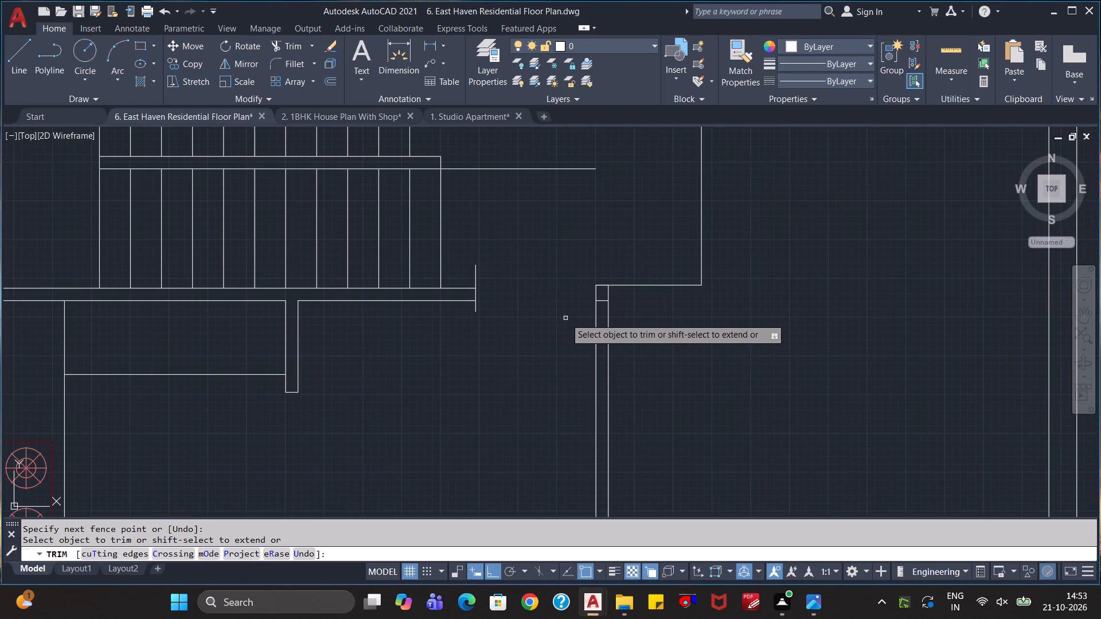
{"action": "scroll", "coordinate": [594, 308], "scroll_direction": "up", "scroll_amount": 1}
{"action": "left_click", "coordinate": [607, 297]}
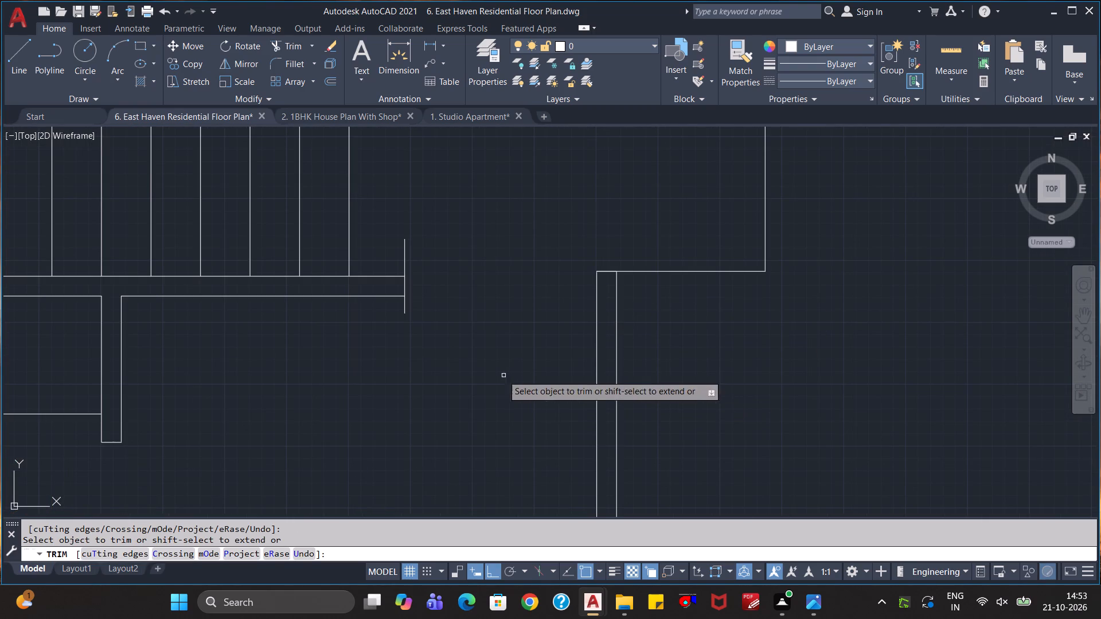
{"action": "left_click", "coordinate": [403, 308]}
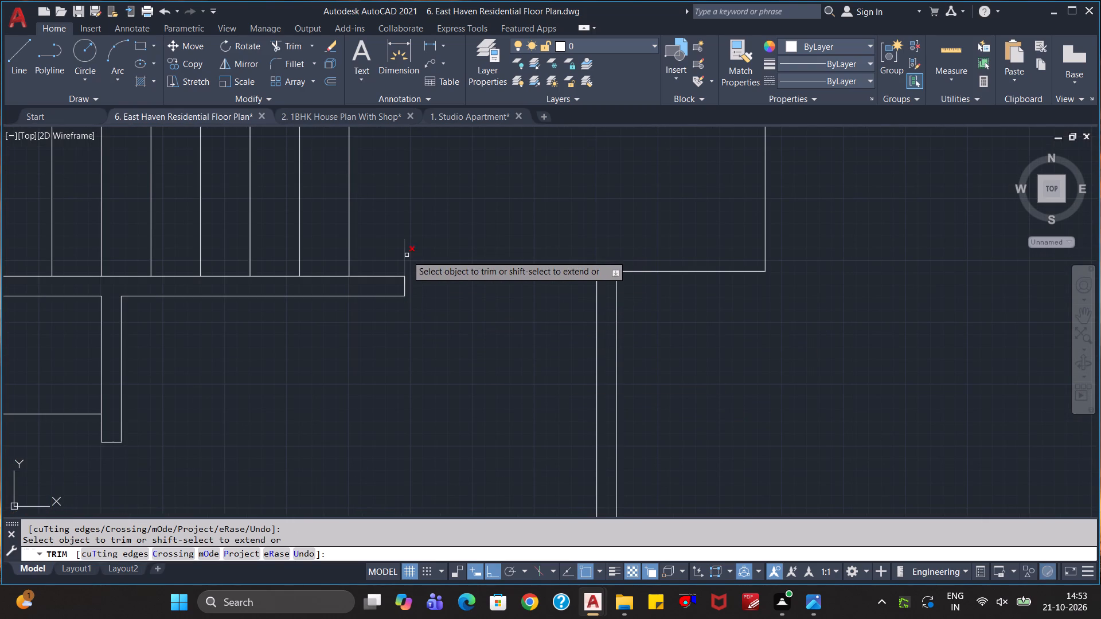
{"action": "left_click", "coordinate": [407, 255]}
{"action": "scroll", "coordinate": [429, 269], "scroll_direction": "down", "scroll_amount": 3}
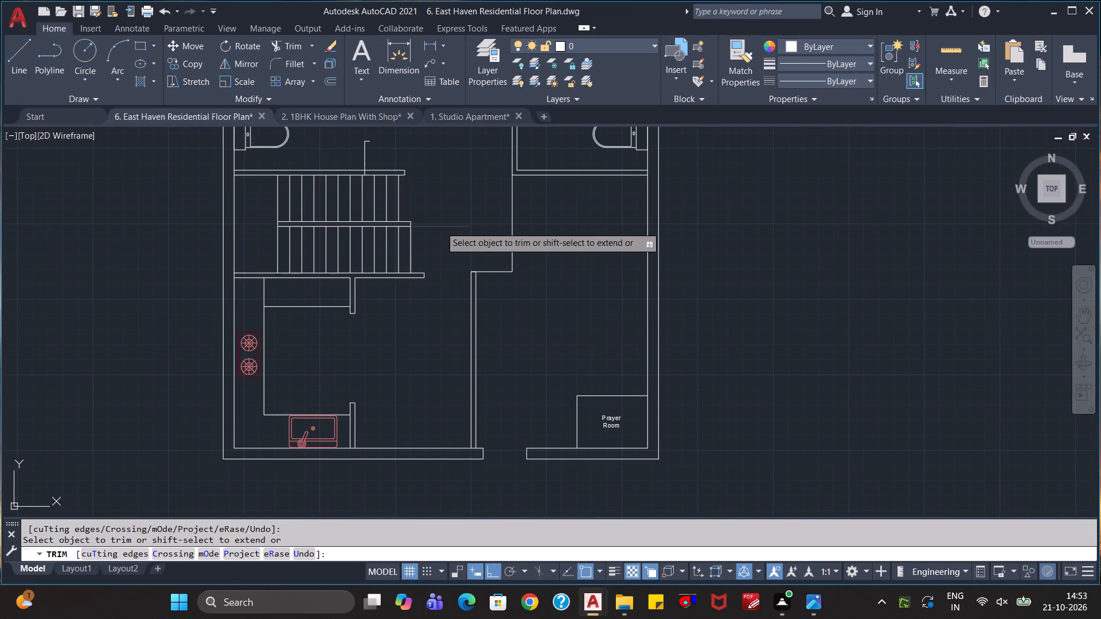
Trim the stray horizontal line that extends beyond the end of the staircase's middle divider.
{"action": "left_click", "coordinate": [440, 226]}
{"action": "scroll", "coordinate": [427, 310], "scroll_direction": "down", "scroll_amount": 1}
{"action": "scroll", "coordinate": [417, 325], "scroll_direction": "up", "scroll_amount": 2}
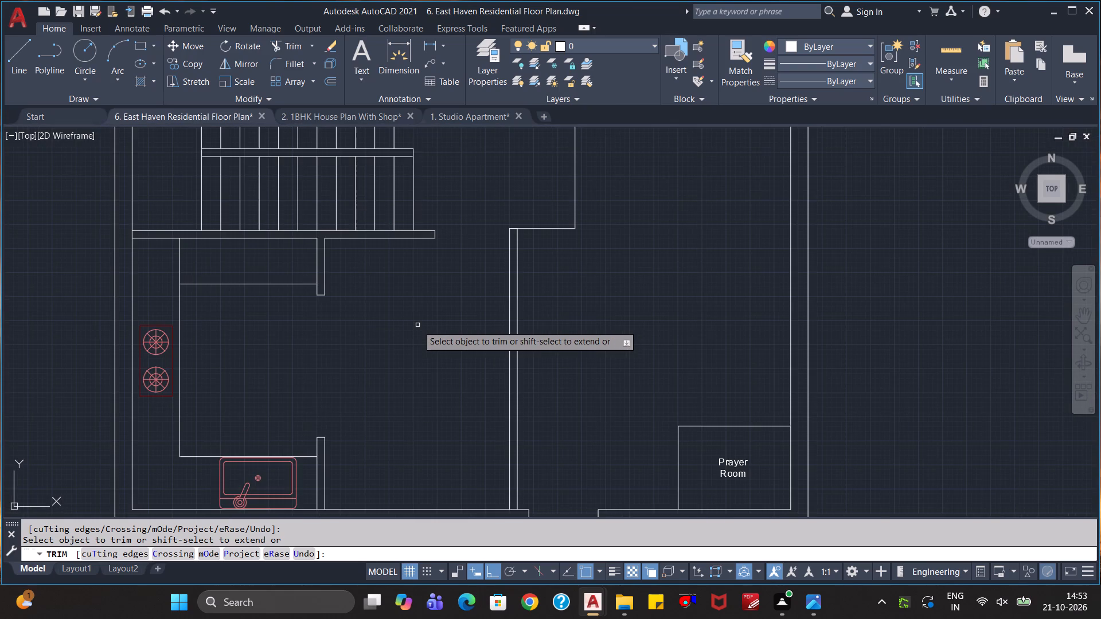
{"action": "scroll", "coordinate": [417, 319], "scroll_direction": "down", "scroll_amount": 2}
{"action": "middle_click_drag", "start_coordinate": [448, 245], "coordinate": [451, 326]}
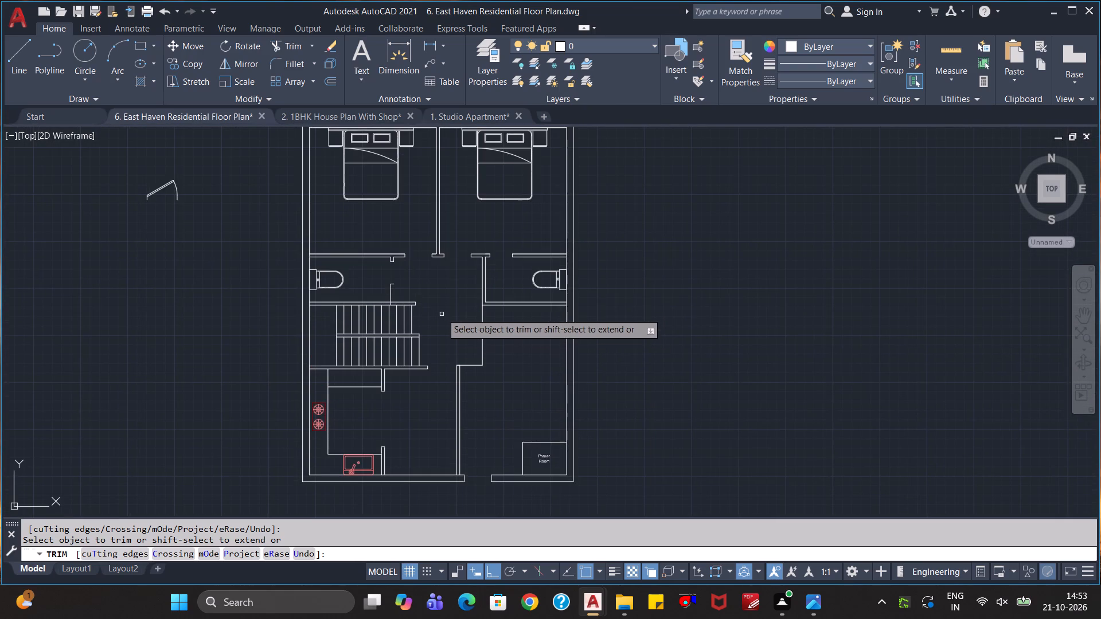
{"action": "scroll", "coordinate": [432, 297], "scroll_direction": "up", "scroll_amount": 2}
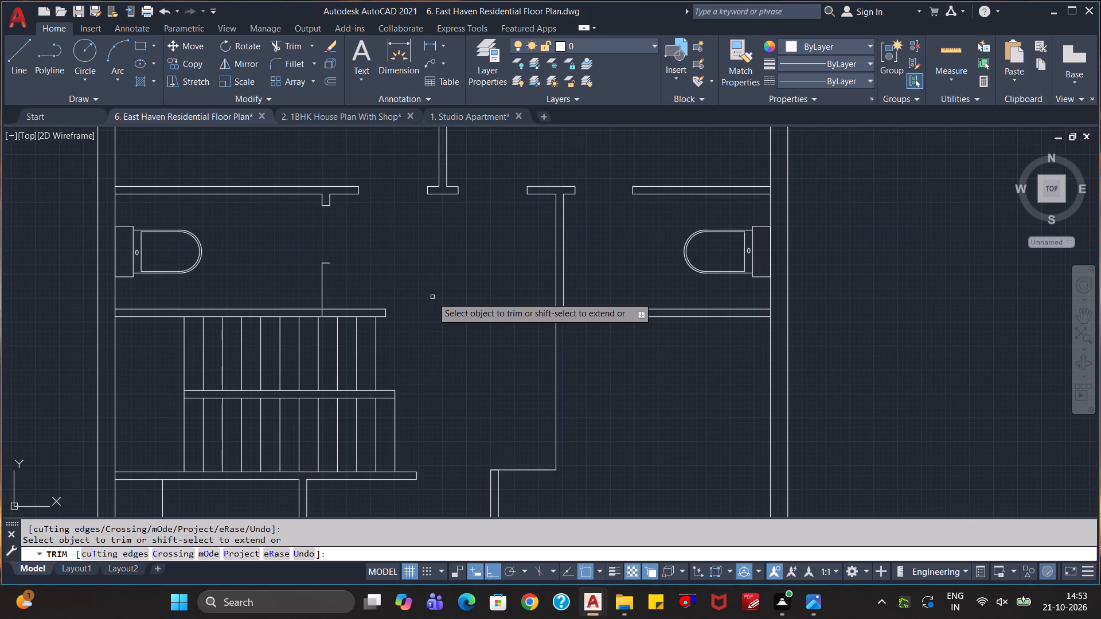
{"action": "key", "text": "Escape"}
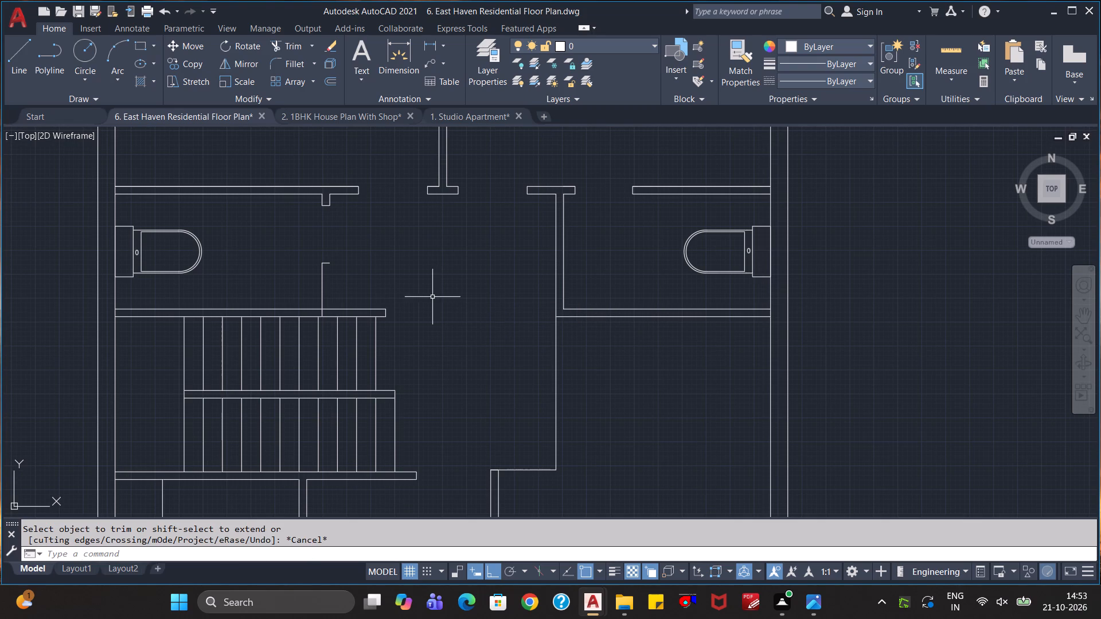
{"action": "key", "text": "Escape"}
Draw a vertical line from the short stub's free end down across the wall above the stairs, closing the partition beside the left toilet.
{"action": "key", "text": "l"}
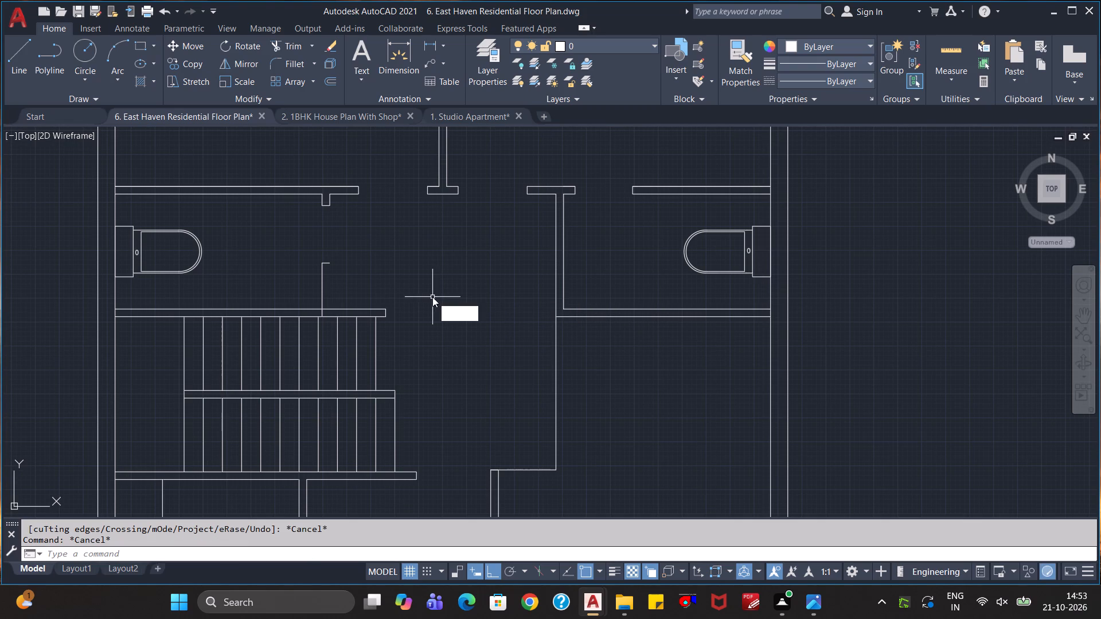
{"action": "key", "text": "Return"}
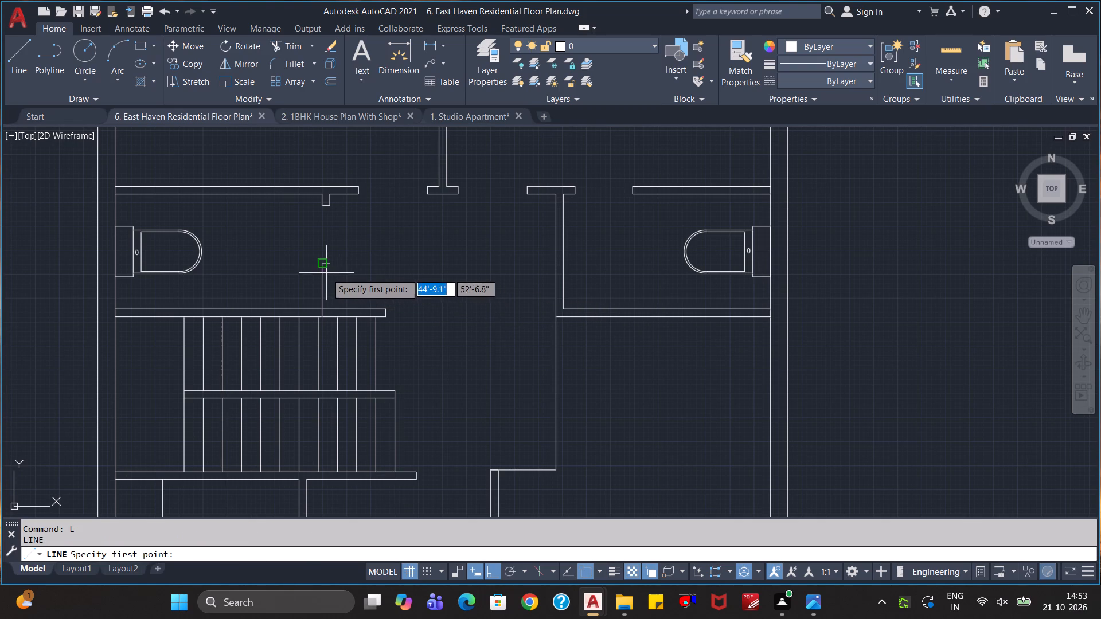
{"action": "left_click", "coordinate": [330, 266]}
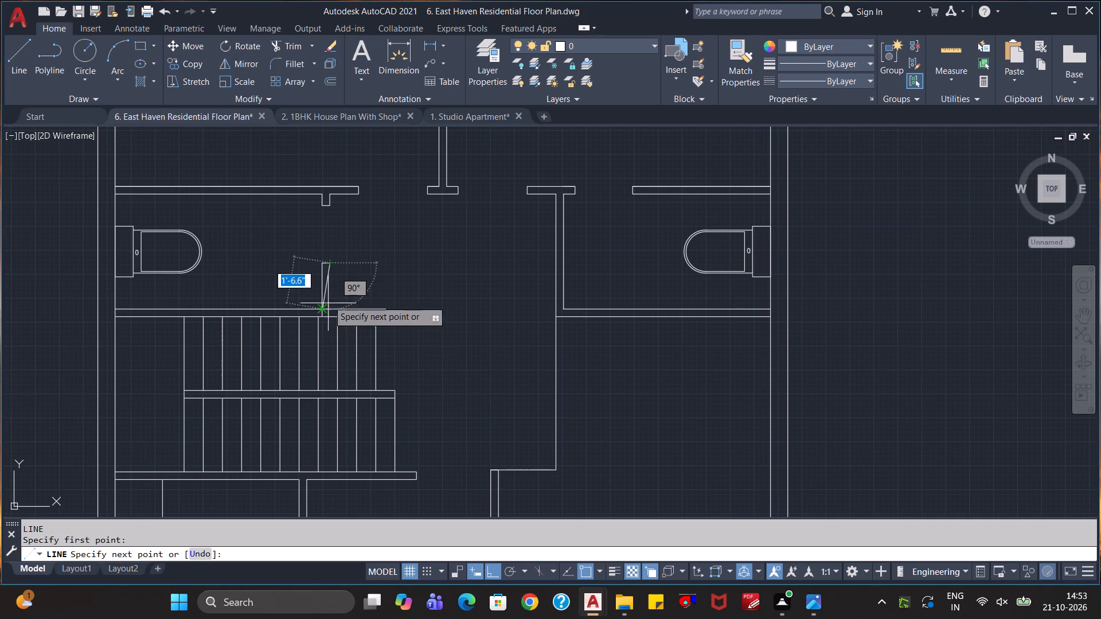
{"action": "left_click", "coordinate": [328, 331]}
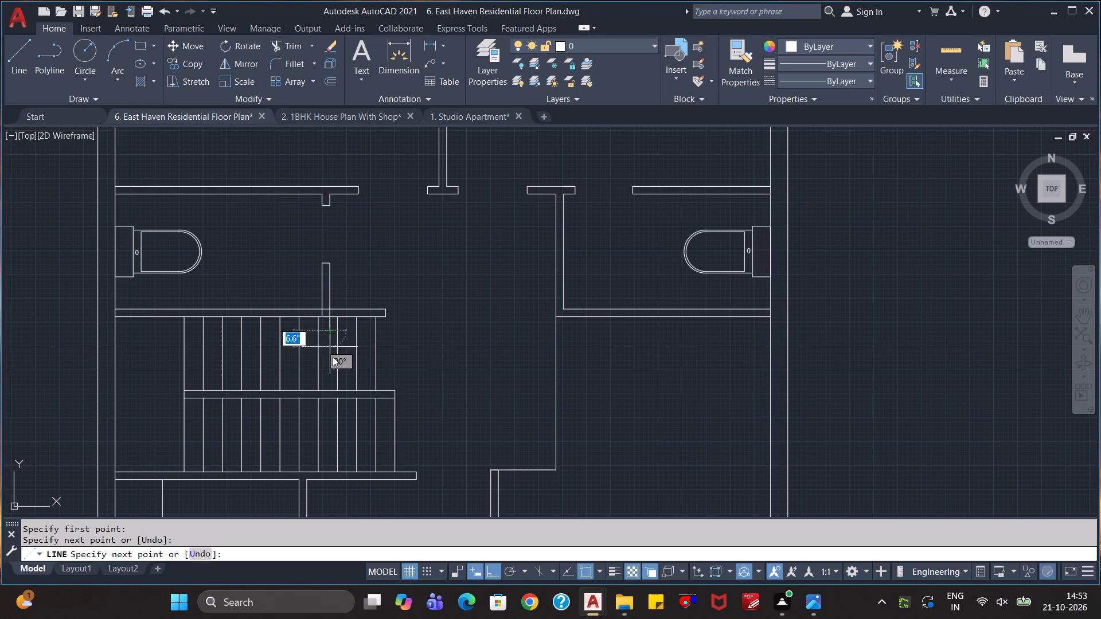
{"action": "key", "text": "Escape"}
{"action": "key", "text": "Escape"}
Trim the new partition's lines and the wall line between them so the partition joins the wall above the stairs cleanly.
{"action": "type", "text": "tr"}
{"action": "key", "text": "Return"}
{"action": "scroll", "coordinate": [338, 338], "scroll_direction": "up", "scroll_amount": 2}
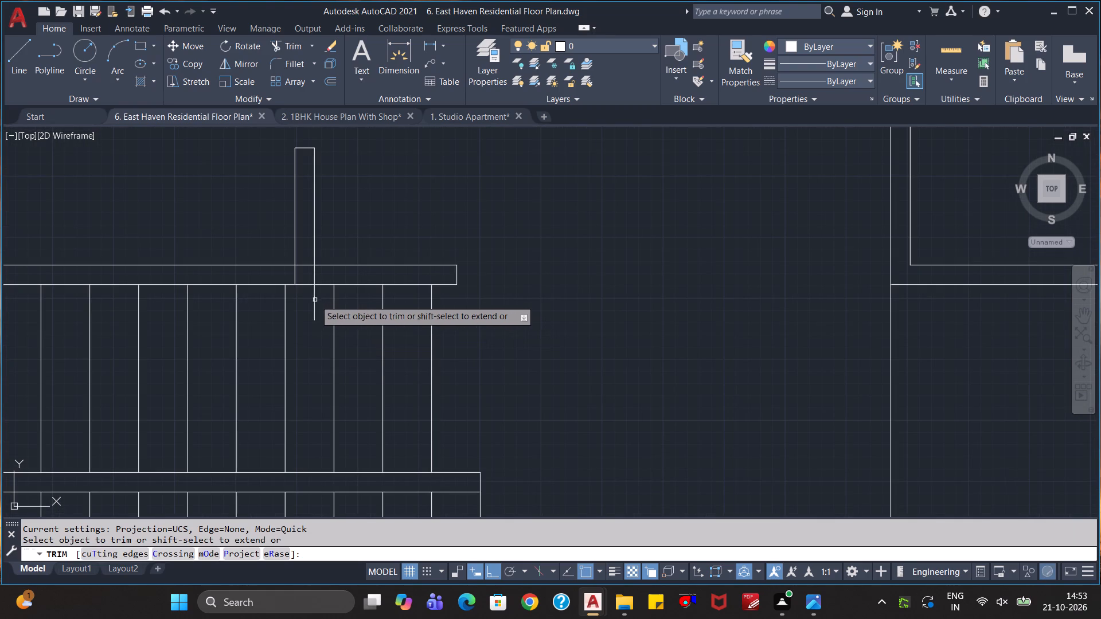
{"action": "left_click", "coordinate": [314, 298]}
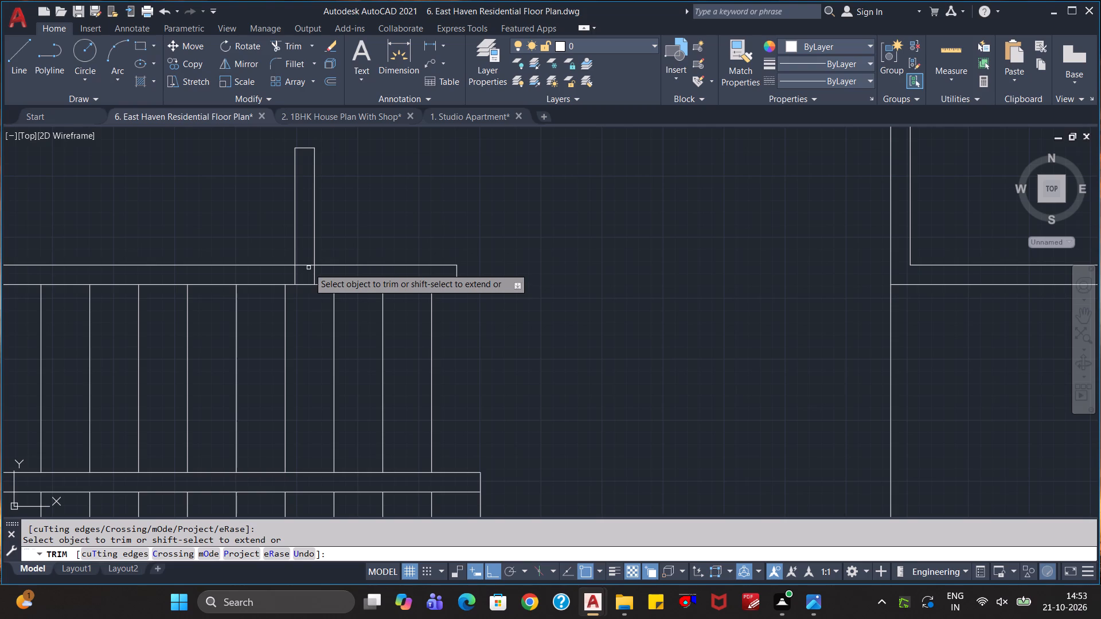
{"action": "left_click", "coordinate": [308, 266]}
{"action": "left_click", "coordinate": [315, 272]}
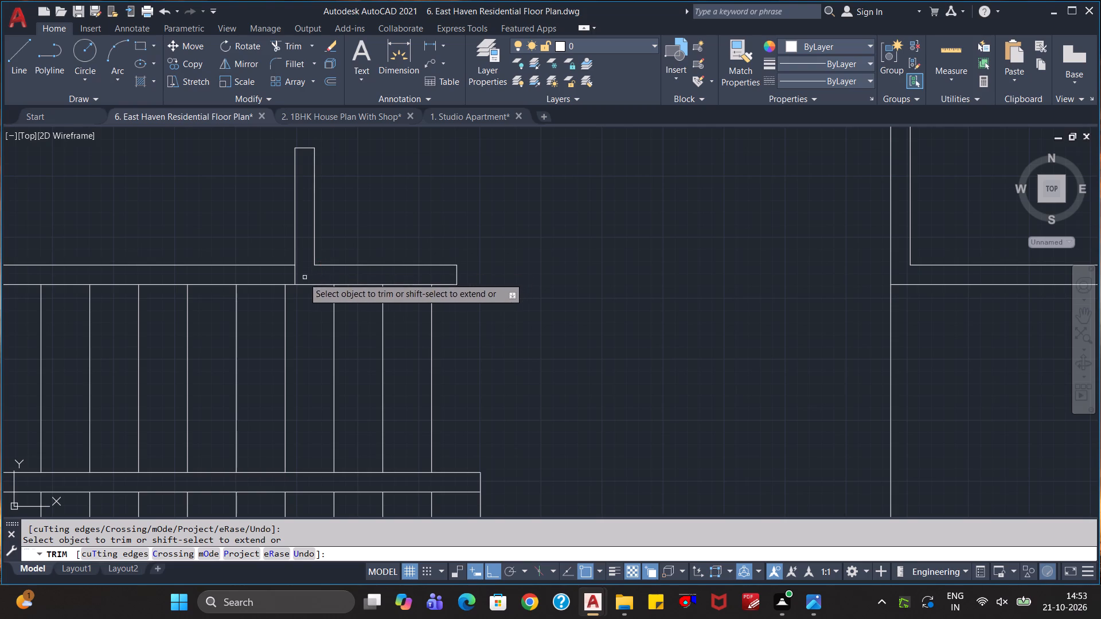
{"action": "left_click", "coordinate": [296, 276]}
{"action": "scroll", "coordinate": [359, 236], "scroll_direction": "down", "scroll_amount": 1}
{"action": "scroll", "coordinate": [384, 309], "scroll_direction": "down", "scroll_amount": 1}
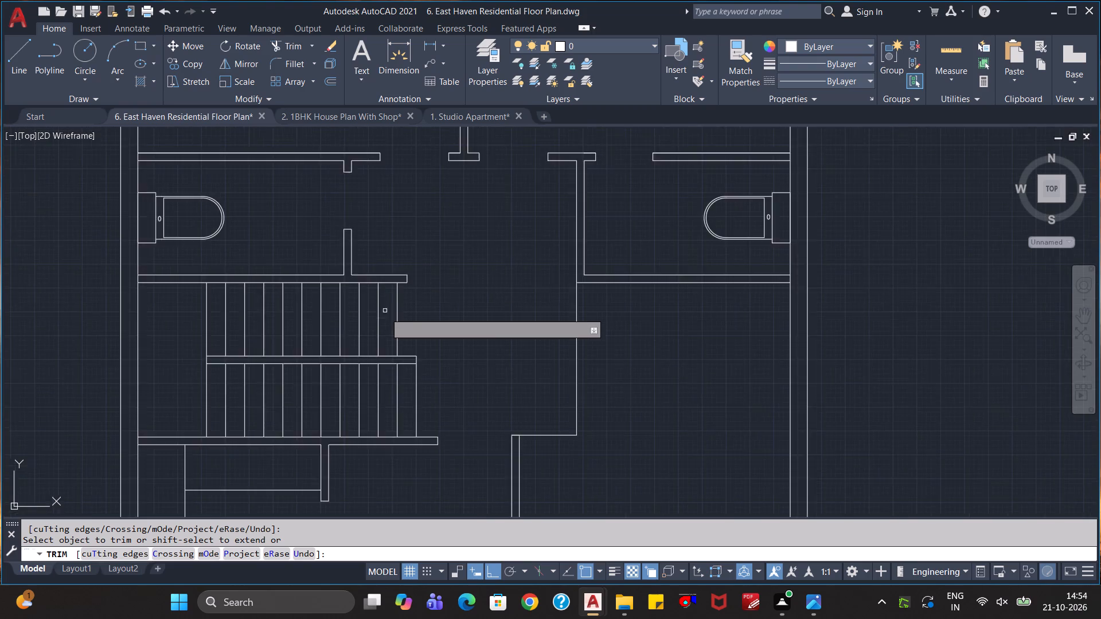
{"action": "scroll", "coordinate": [385, 313], "scroll_direction": "down", "scroll_amount": 1}
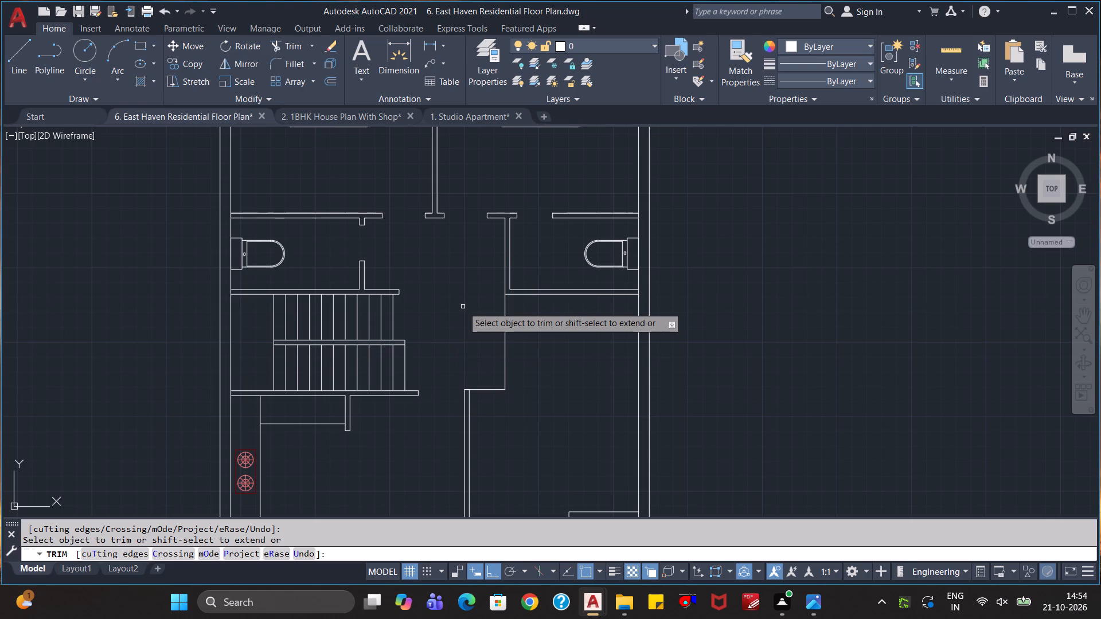
{"action": "key", "text": "Escape"}
{"action": "key", "text": "Escape"}
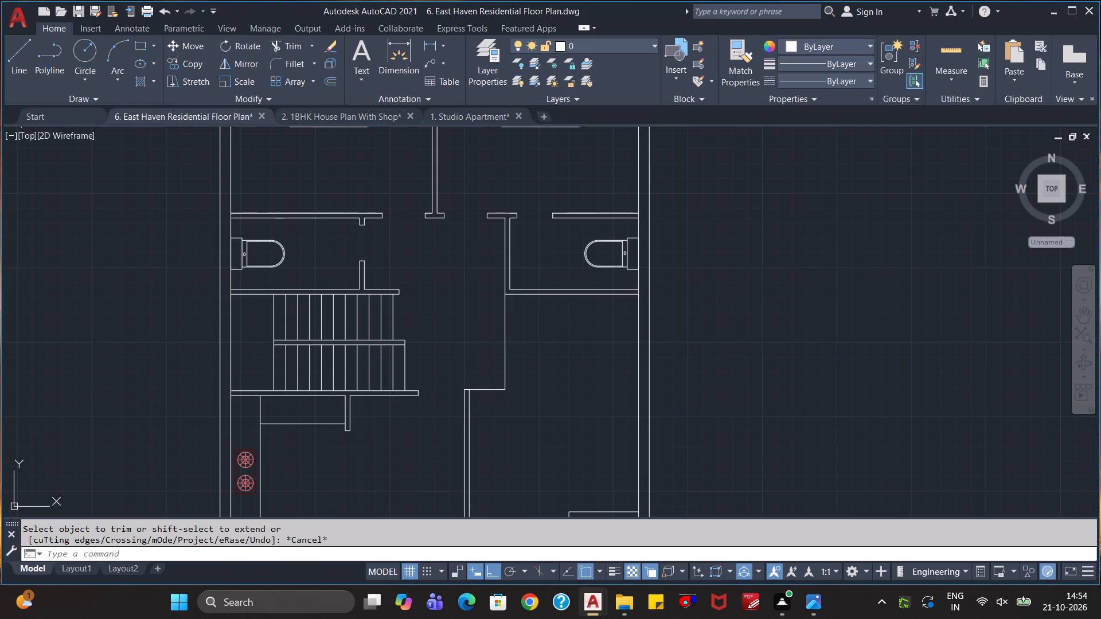
Copy the door block outside the plan about 13' straight down with Ortho on, and turn Ortho off.
{"action": "scroll", "coordinate": [462, 316], "scroll_direction": "down", "scroll_amount": 1}
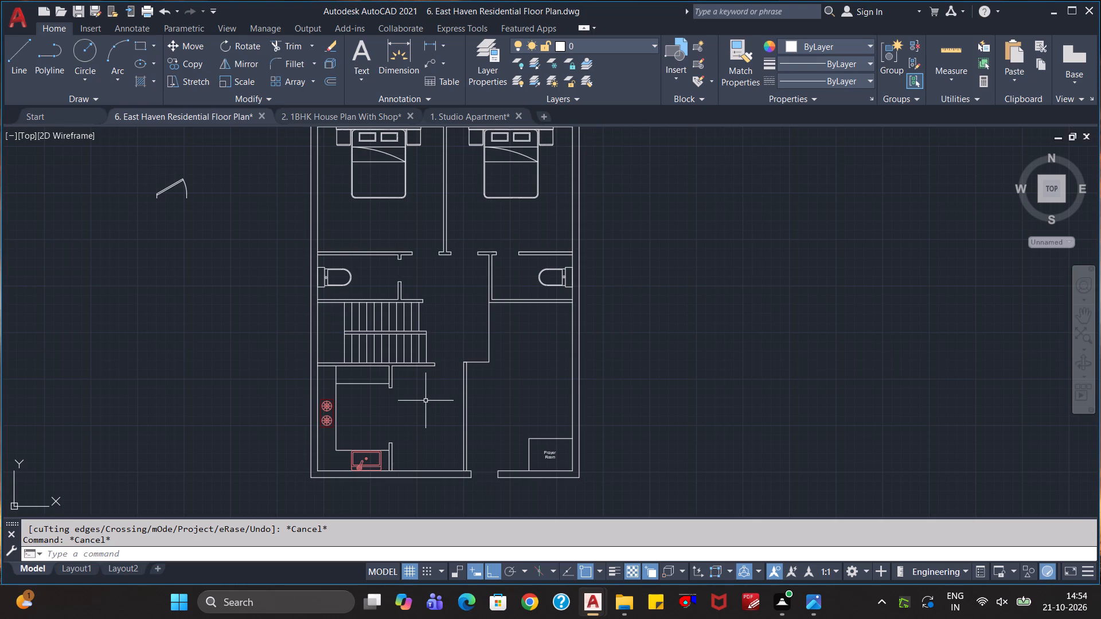
{"action": "key", "text": "Escape"}
{"action": "key", "text": "Escape"}
{"action": "key", "text": "Escape"}
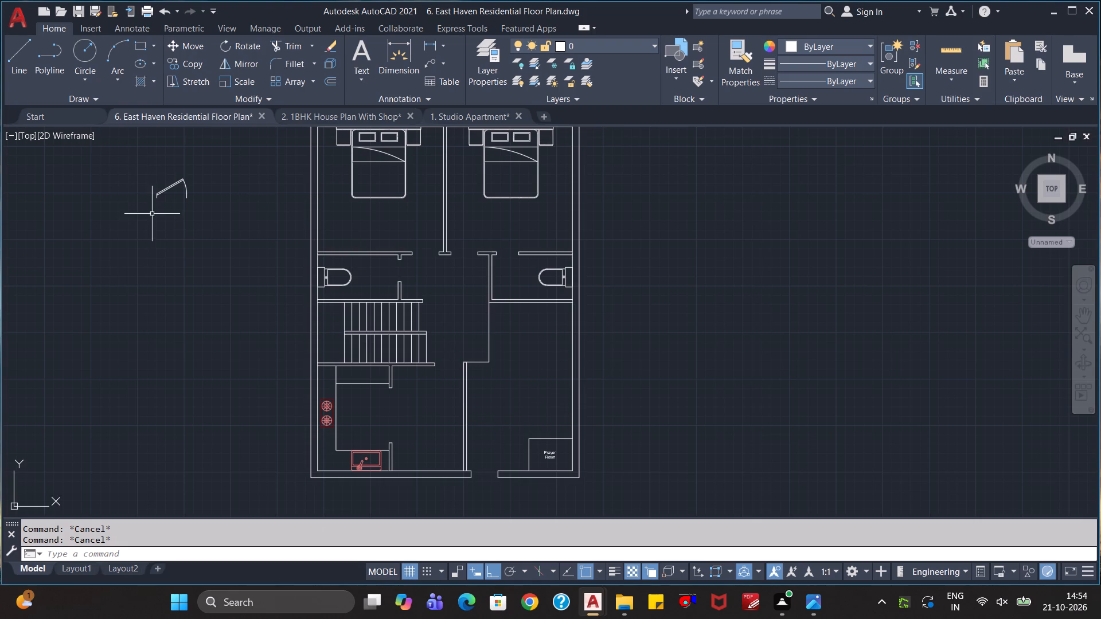
{"action": "left_click", "coordinate": [158, 197]}
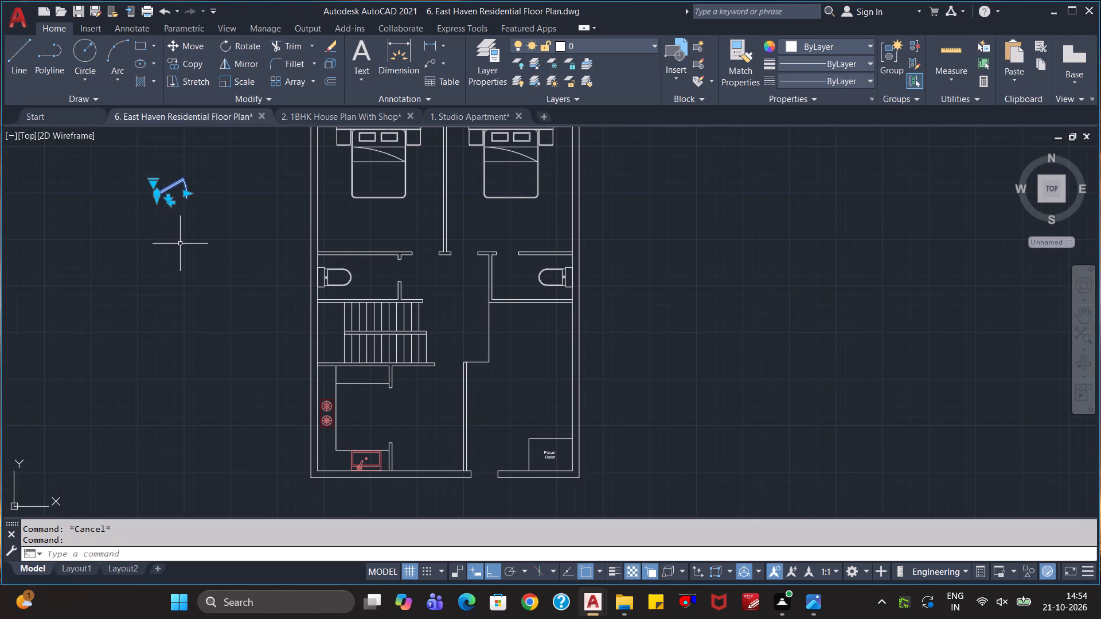
{"action": "type", "text": "co"}
{"action": "key", "text": "Return"}
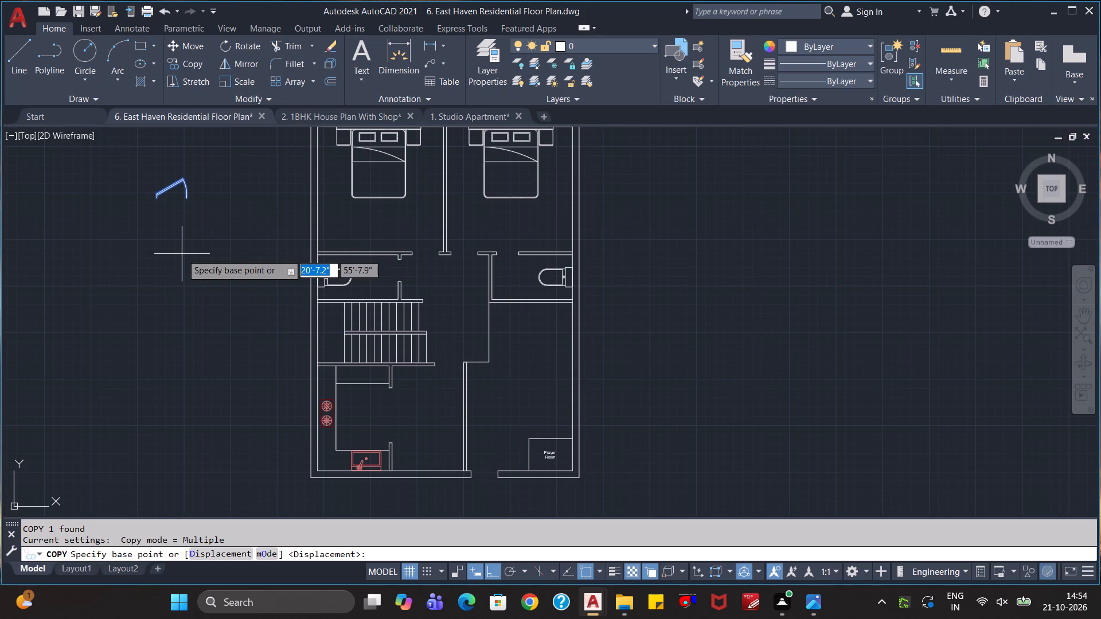
{"action": "scroll", "coordinate": [182, 254], "scroll_direction": "up", "scroll_amount": 1}
{"action": "scroll", "coordinate": [182, 254], "scroll_direction": "down", "scroll_amount": 1}
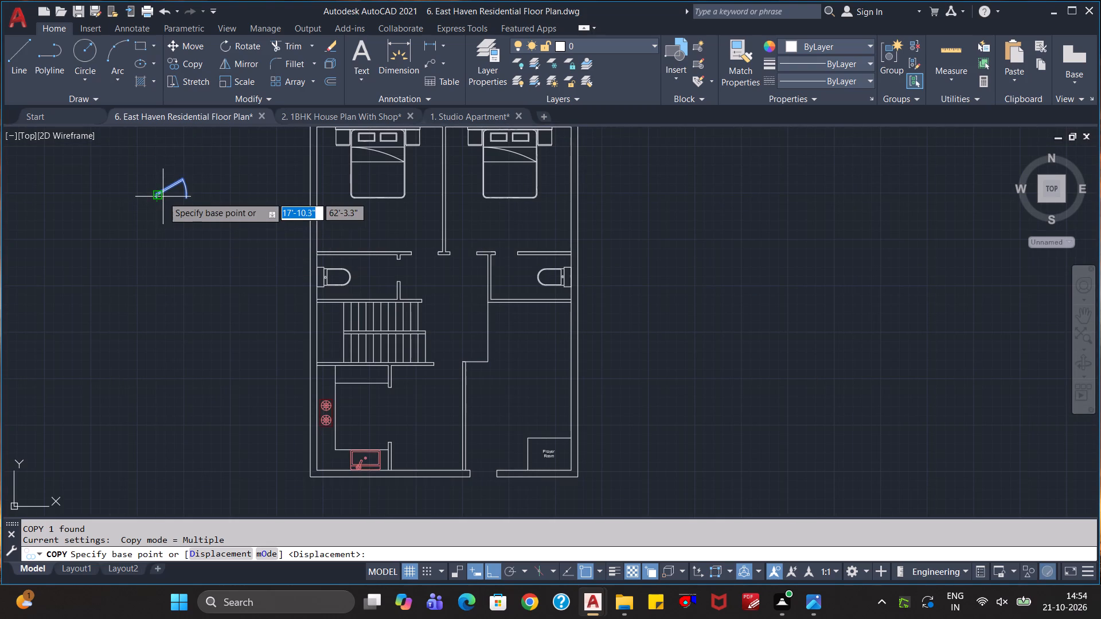
{"action": "left_click", "coordinate": [163, 195]}
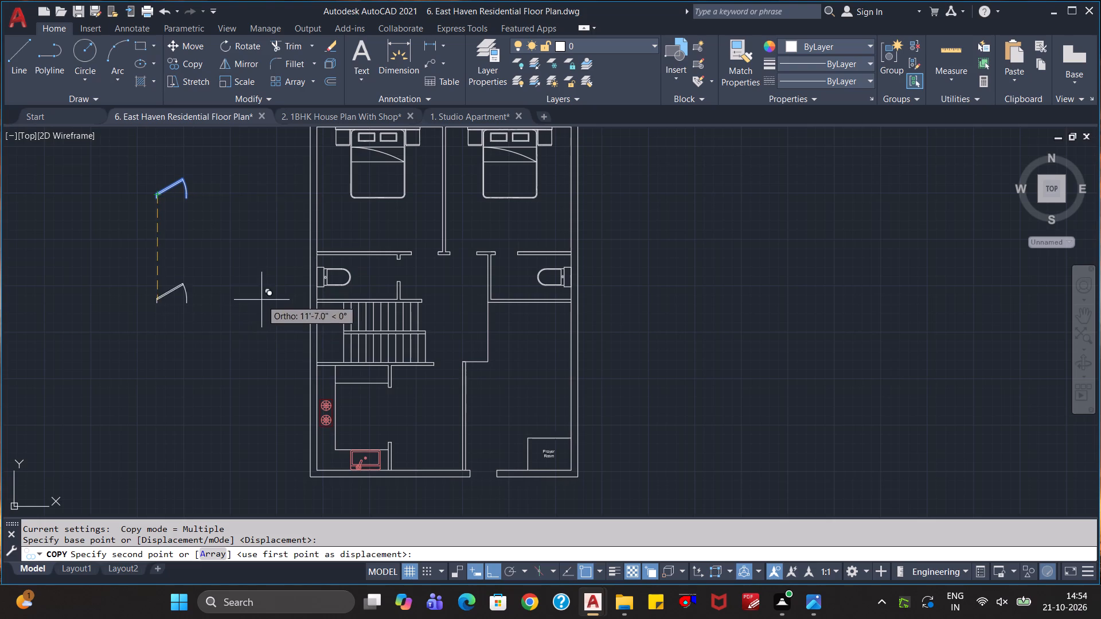
{"action": "left_click", "coordinate": [244, 311]}
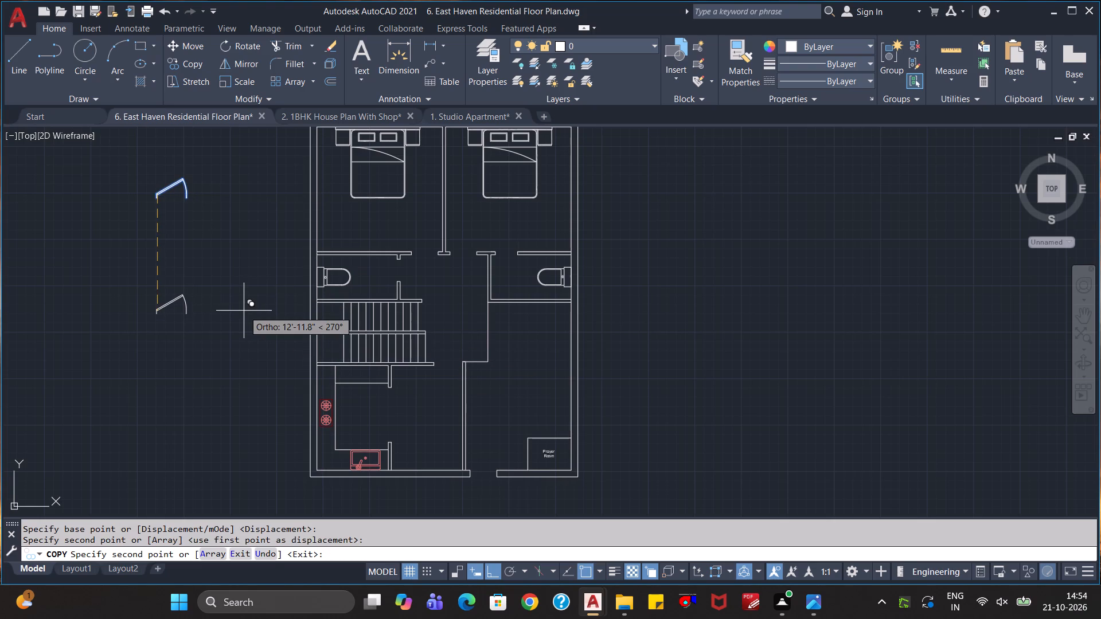
{"action": "key", "text": "F8"}
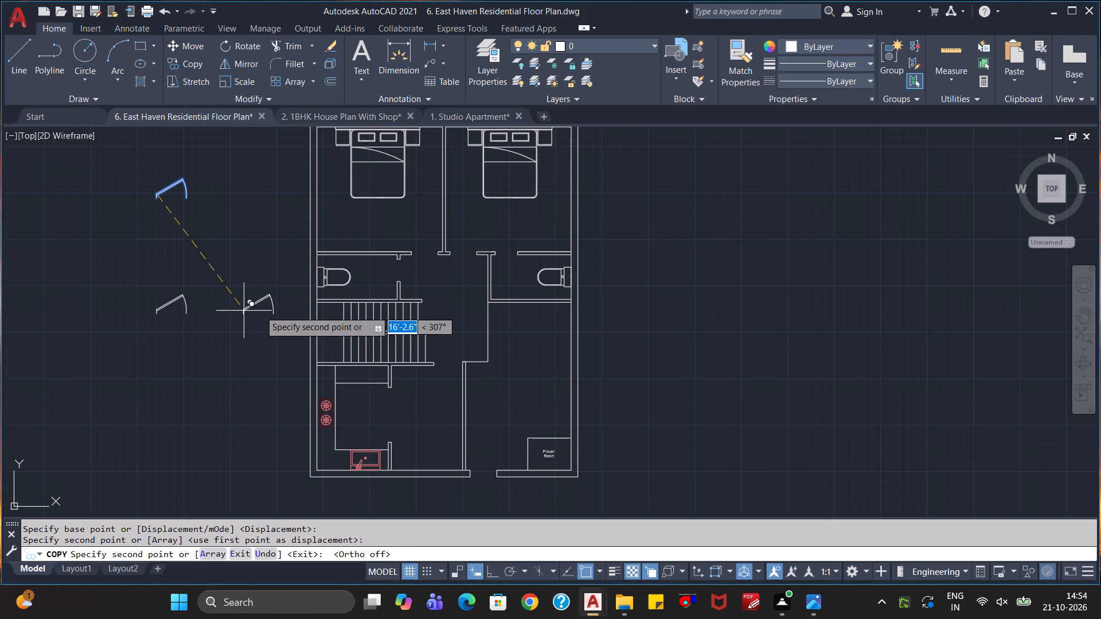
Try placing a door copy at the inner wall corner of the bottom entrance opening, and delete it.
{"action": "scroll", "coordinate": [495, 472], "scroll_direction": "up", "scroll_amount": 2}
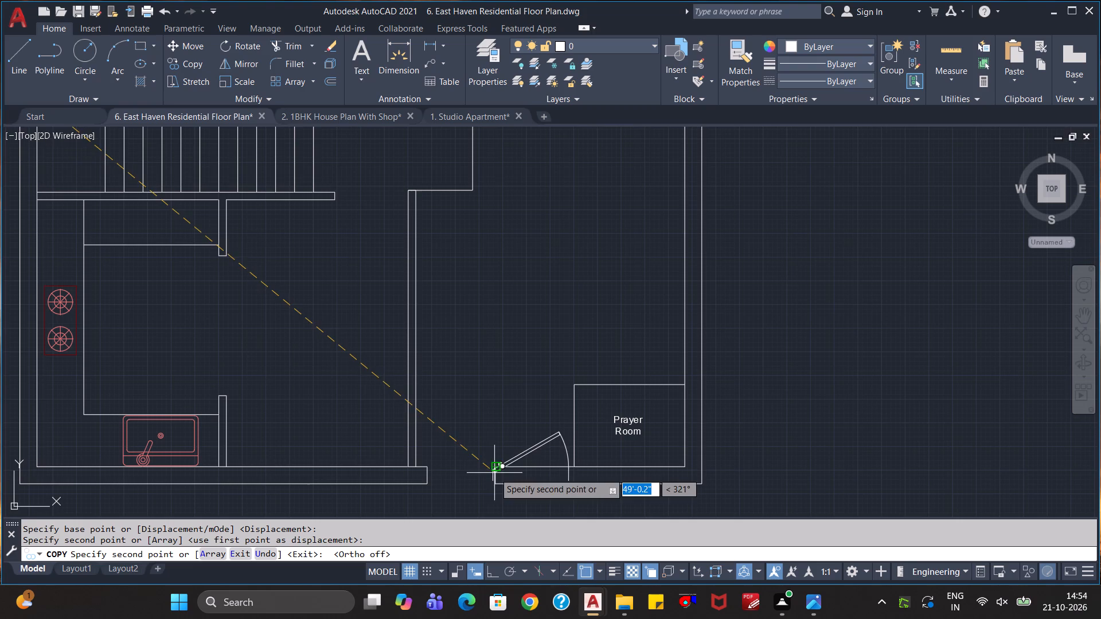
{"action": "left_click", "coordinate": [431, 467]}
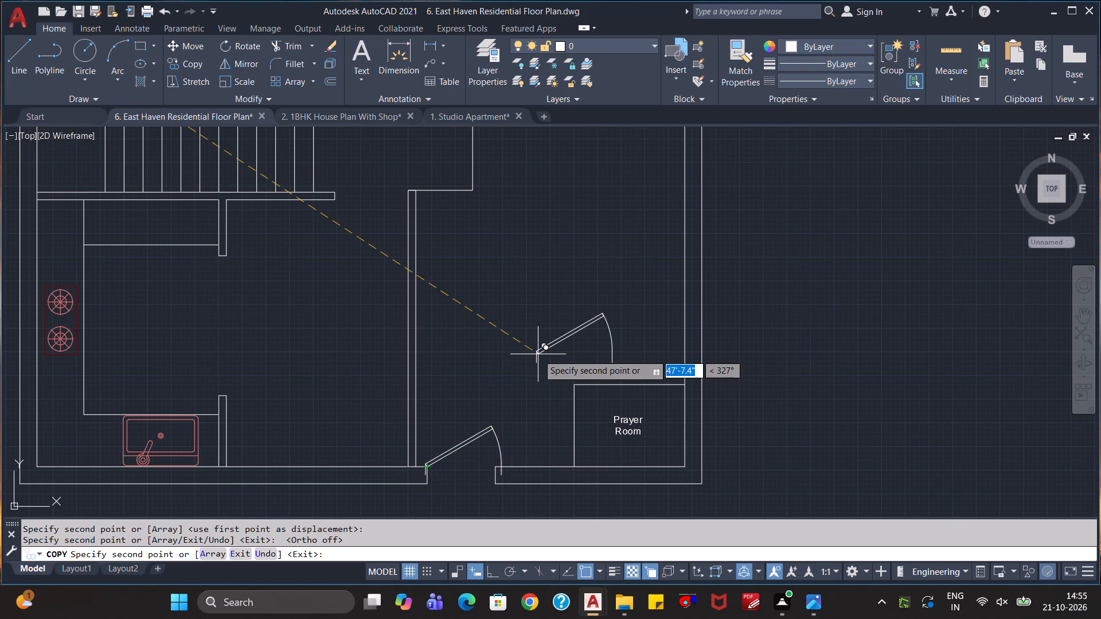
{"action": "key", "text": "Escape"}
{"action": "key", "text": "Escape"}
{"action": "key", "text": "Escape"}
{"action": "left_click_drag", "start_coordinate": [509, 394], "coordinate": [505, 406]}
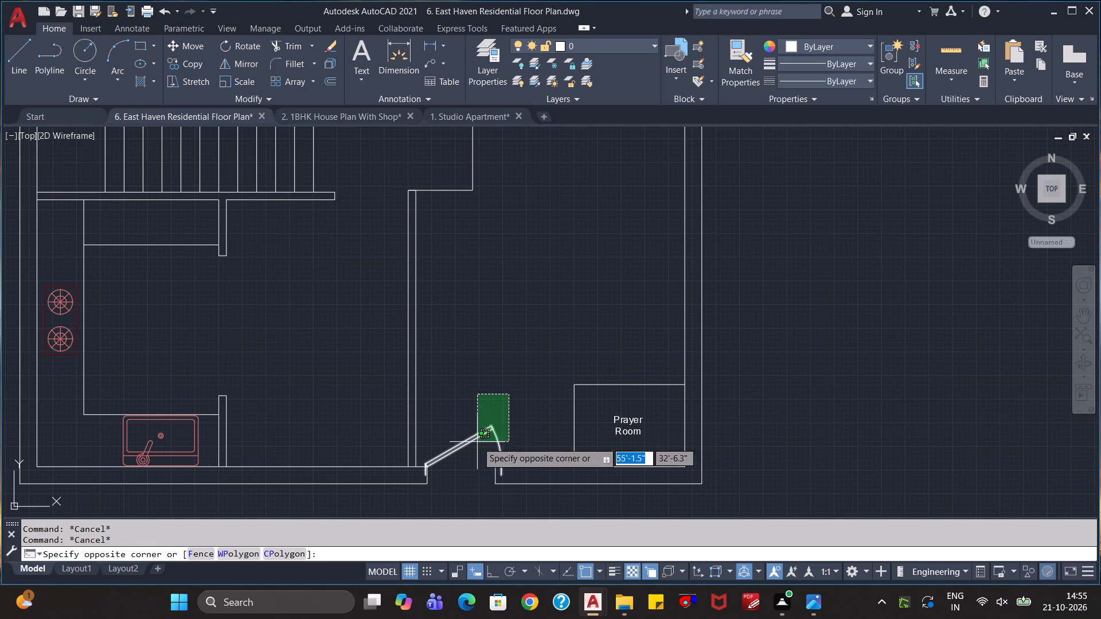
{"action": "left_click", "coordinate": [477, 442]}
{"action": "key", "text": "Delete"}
Copy the lower door left of the plan to two spots right of the plan and one inside the left bedroom.
{"action": "scroll", "coordinate": [477, 441], "scroll_direction": "down", "scroll_amount": 1}
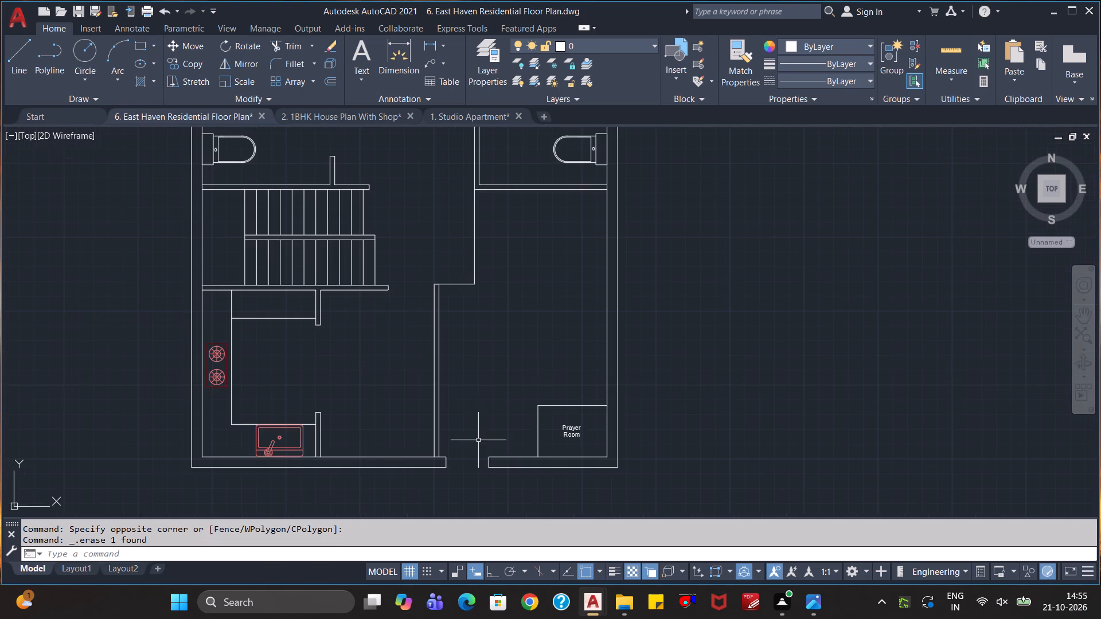
{"action": "scroll", "coordinate": [478, 440], "scroll_direction": "down", "scroll_amount": 1}
{"action": "left_click", "coordinate": [190, 326]}
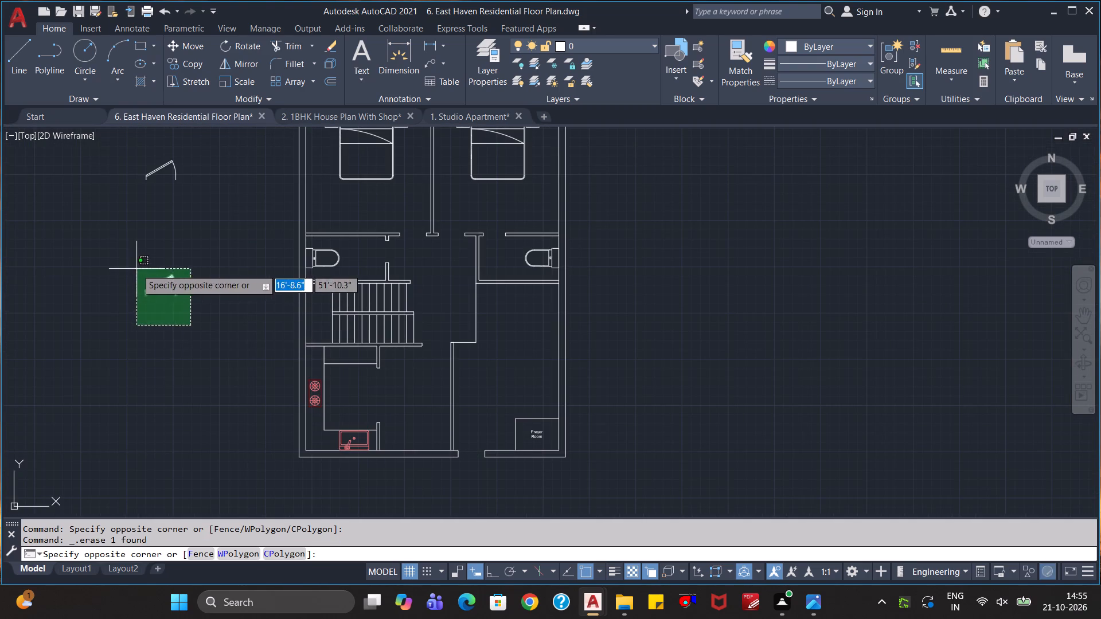
{"action": "left_click", "coordinate": [136, 269]}
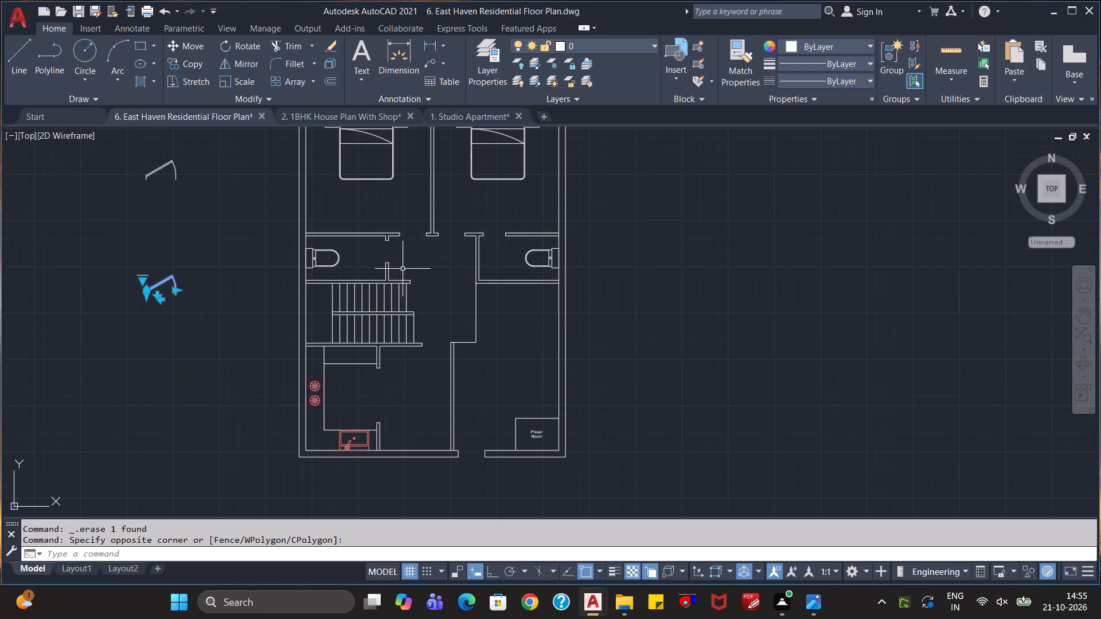
{"action": "type", "text": "co"}
{"action": "key", "text": "Return"}
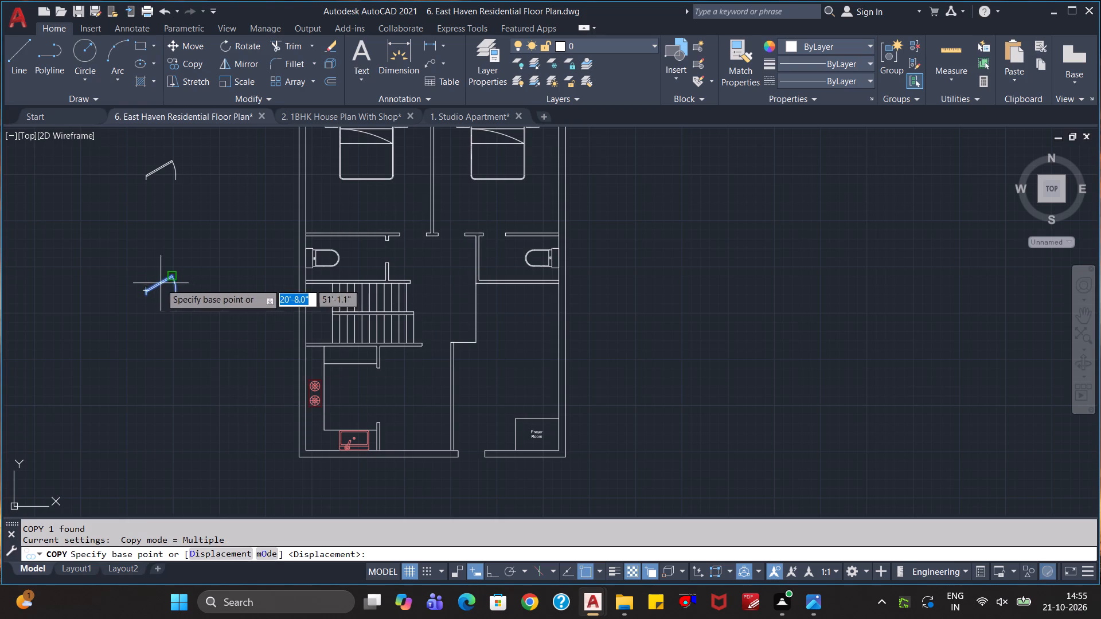
{"action": "left_click", "coordinate": [158, 285]}
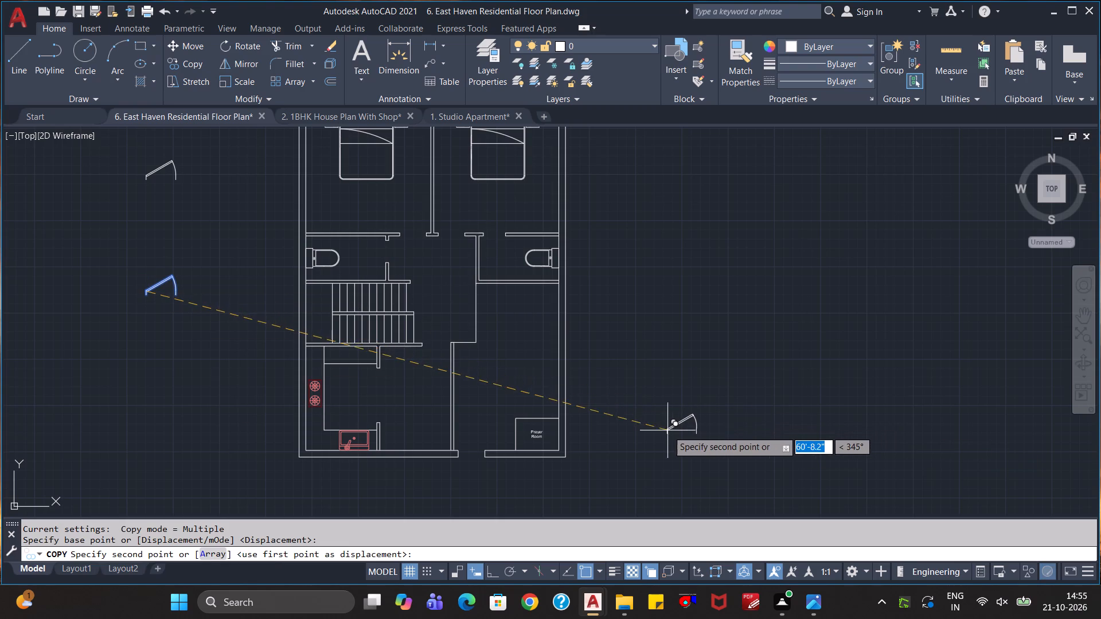
{"action": "left_click", "coordinate": [664, 433]}
{"action": "left_click", "coordinate": [641, 247]}
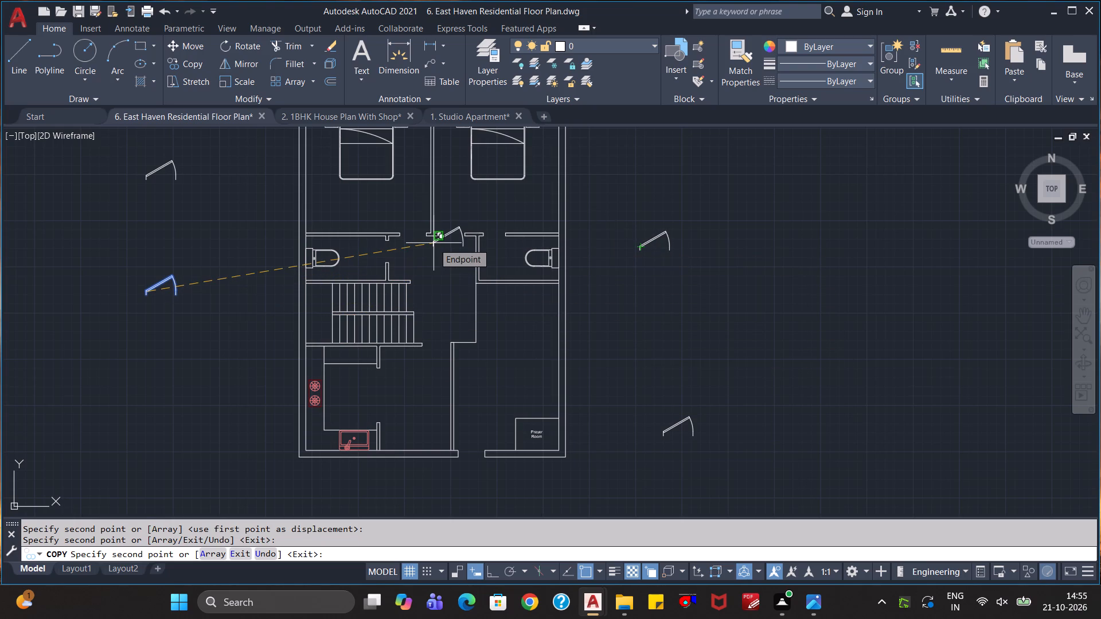
{"action": "left_click", "coordinate": [388, 207]}
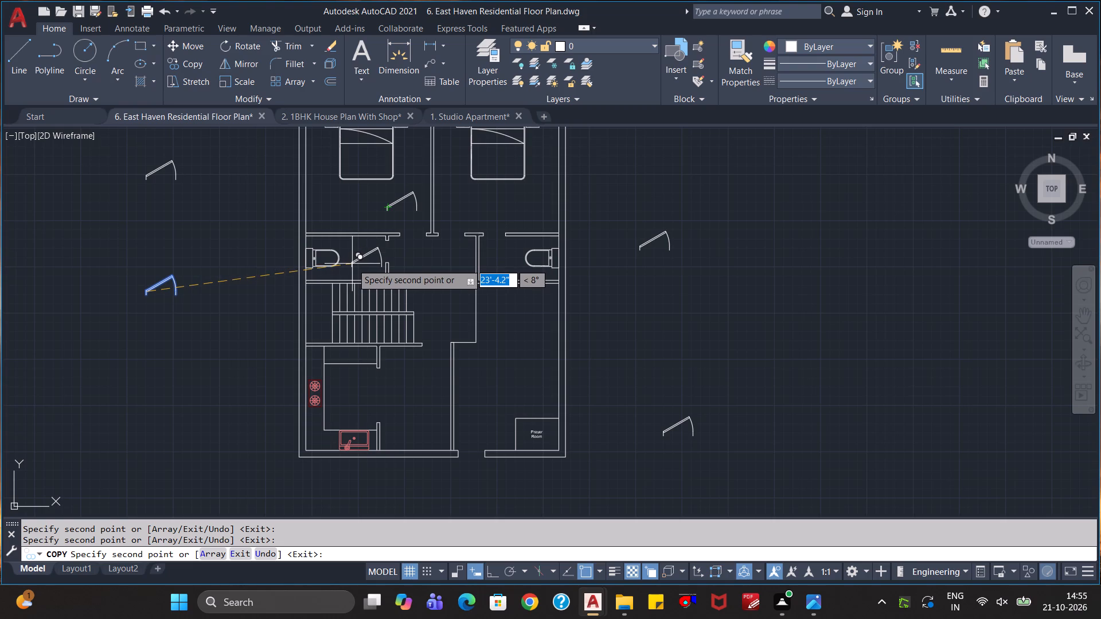
{"action": "key", "text": "space"}
Copy the lower door left of the plan into the left toilet, between the toilet fixture and its door opening.
{"action": "scroll", "coordinate": [482, 322], "scroll_direction": "down", "scroll_amount": 1}
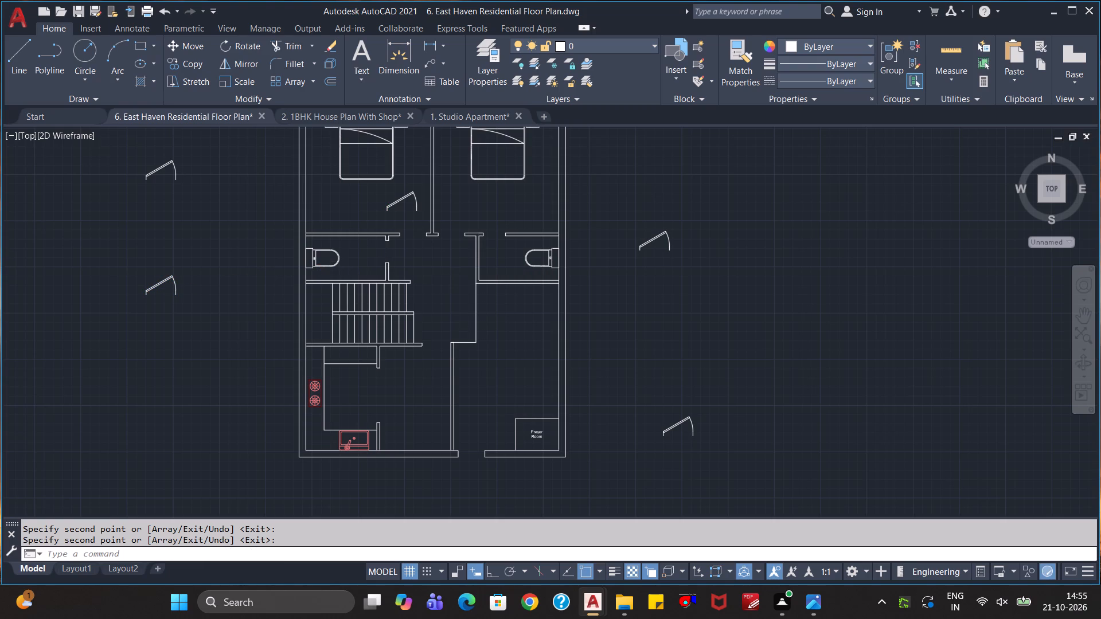
{"action": "left_click", "coordinate": [326, 320]}
{"action": "left_click", "coordinate": [271, 293]}
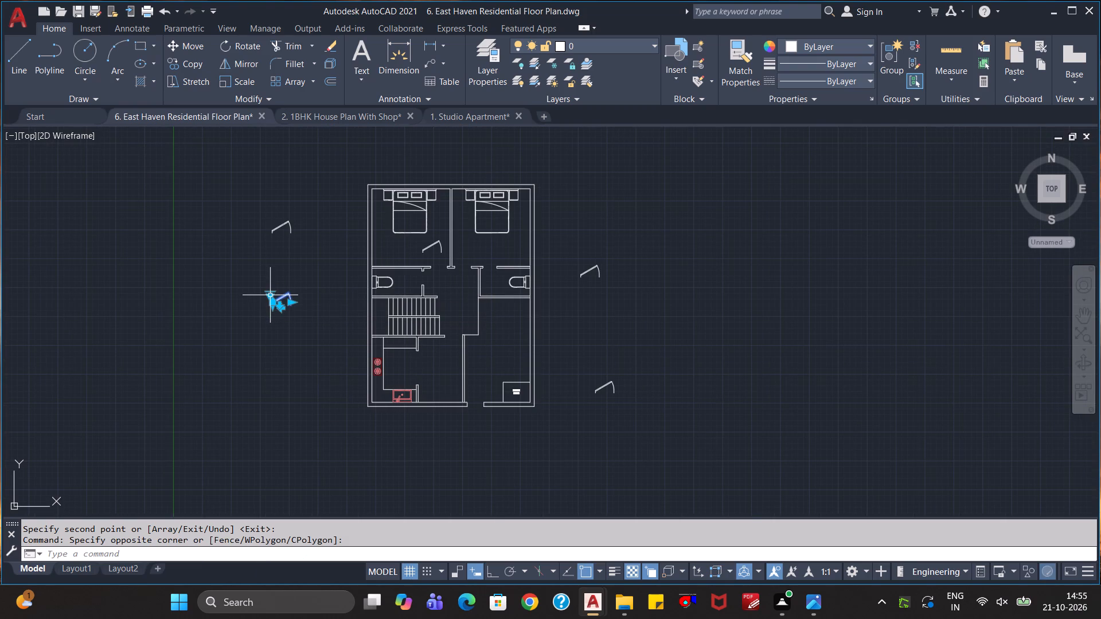
{"action": "type", "text": "co"}
{"action": "key", "text": "Return"}
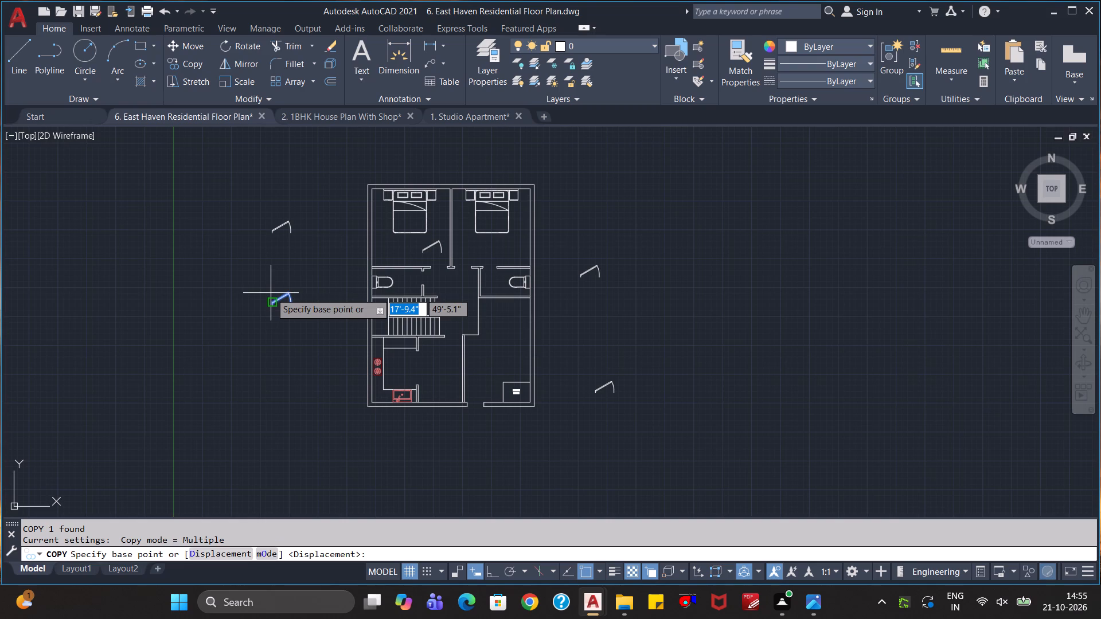
{"action": "left_click", "coordinate": [279, 304]}
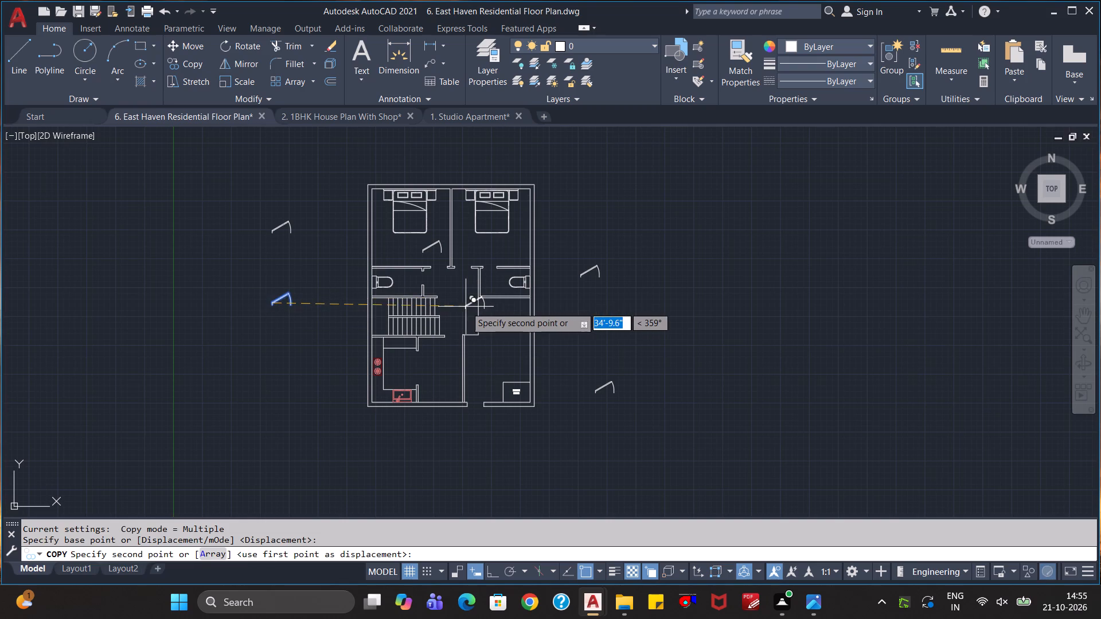
{"action": "scroll", "coordinate": [466, 307], "scroll_direction": "up", "scroll_amount": 2}
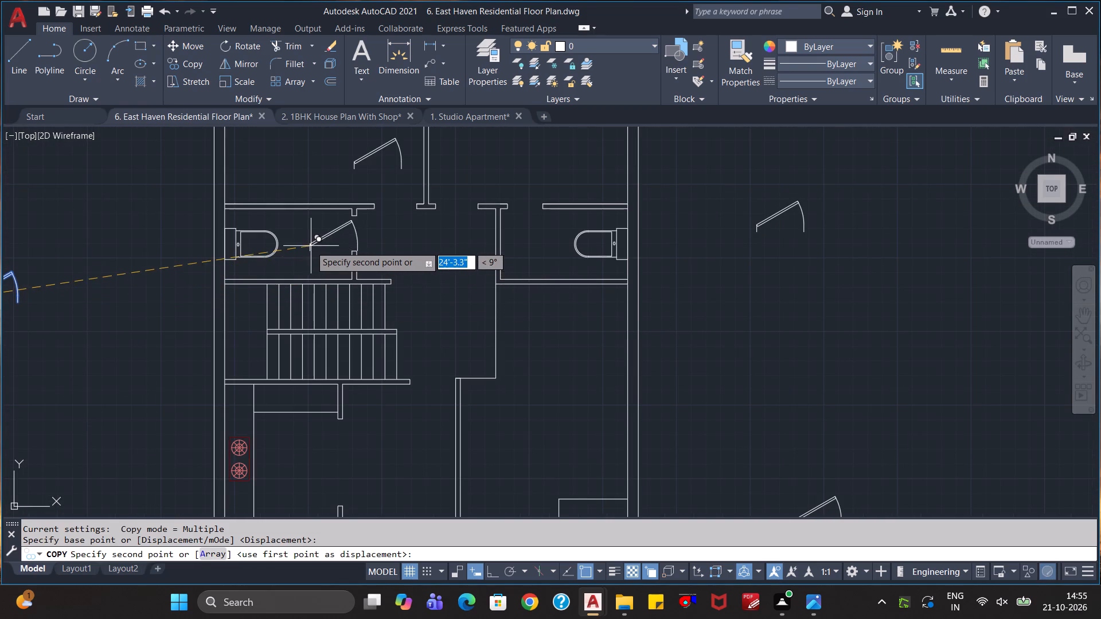
{"action": "left_click", "coordinate": [298, 244]}
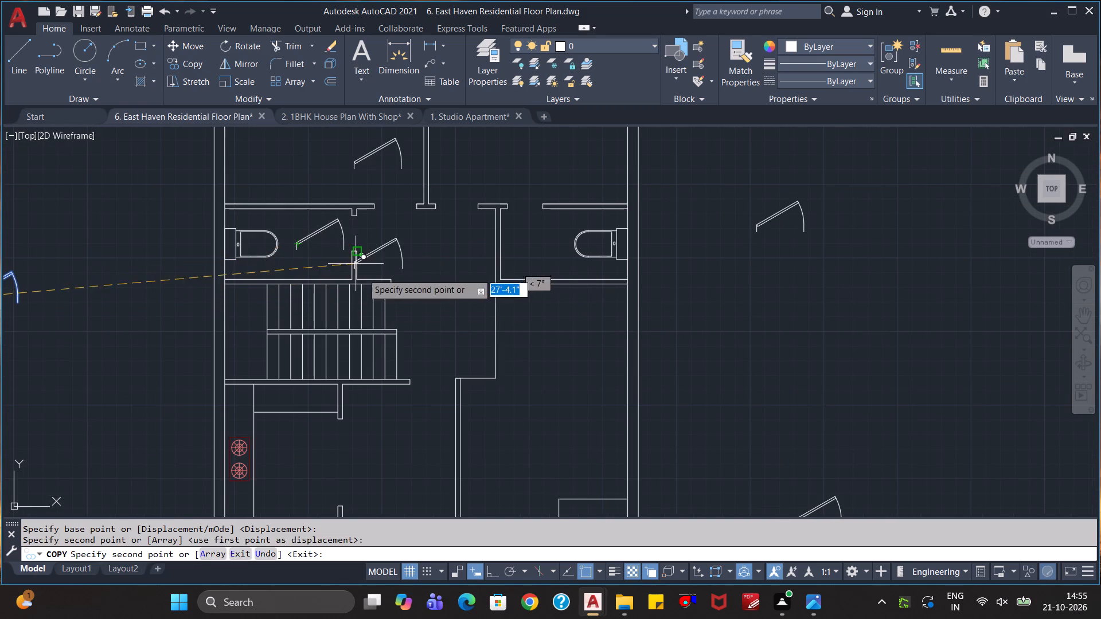
{"action": "key", "text": "Escape"}
{"action": "key", "text": "Escape"}
{"action": "key", "text": "Escape"}
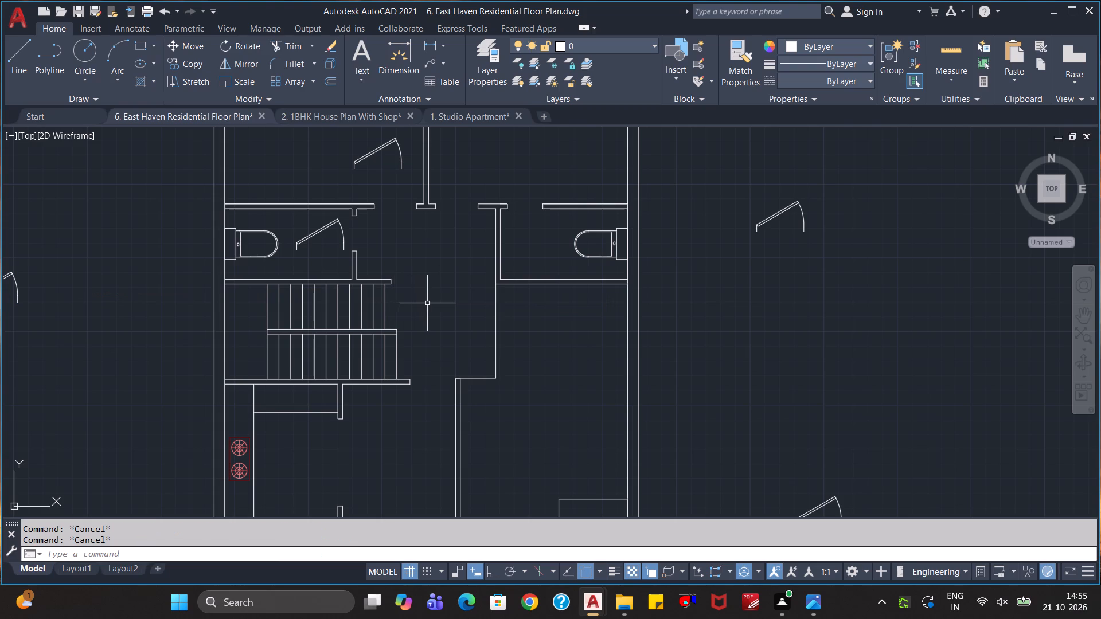
Align the door in the left bedroom to the bedroom's bottom wall opening, hinged at the central partition side, scaling it to the opening.
{"action": "scroll", "coordinate": [427, 303], "scroll_direction": "down", "scroll_amount": 1}
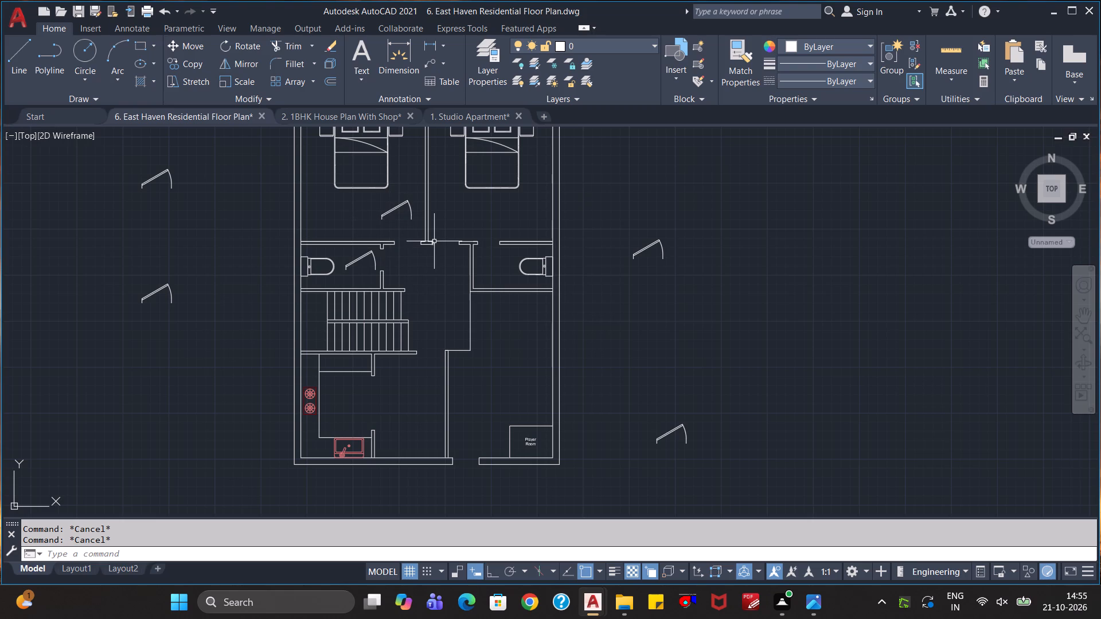
{"action": "type", "text": "al"}
{"action": "key", "text": "Return"}
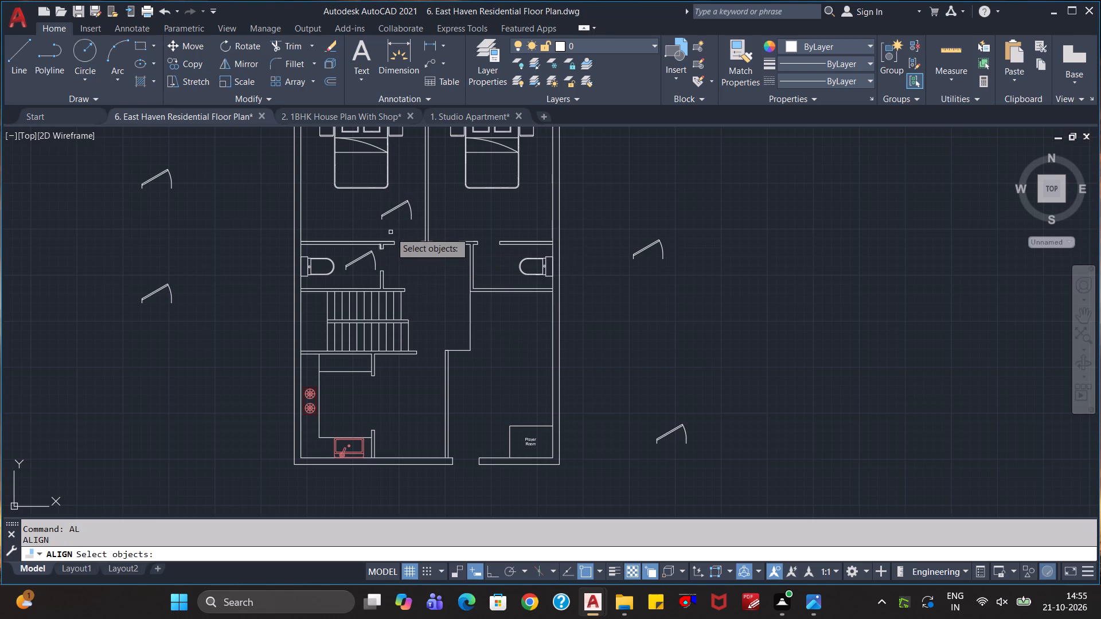
{"action": "scroll", "coordinate": [384, 222], "scroll_direction": "up", "scroll_amount": 2}
{"action": "left_click", "coordinate": [376, 211]}
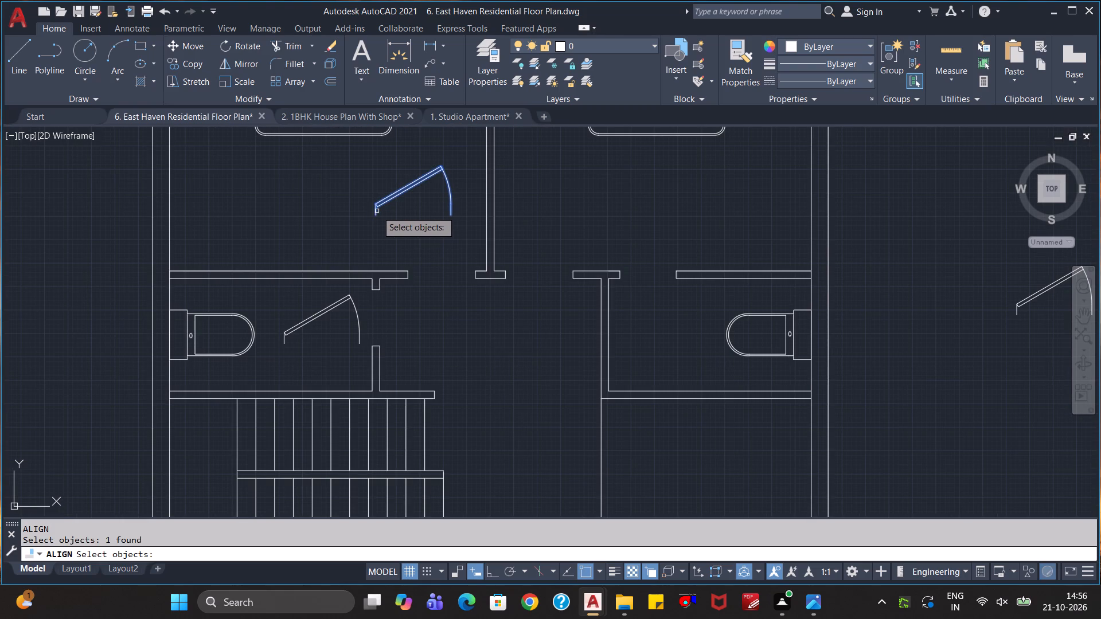
{"action": "key", "text": "Return"}
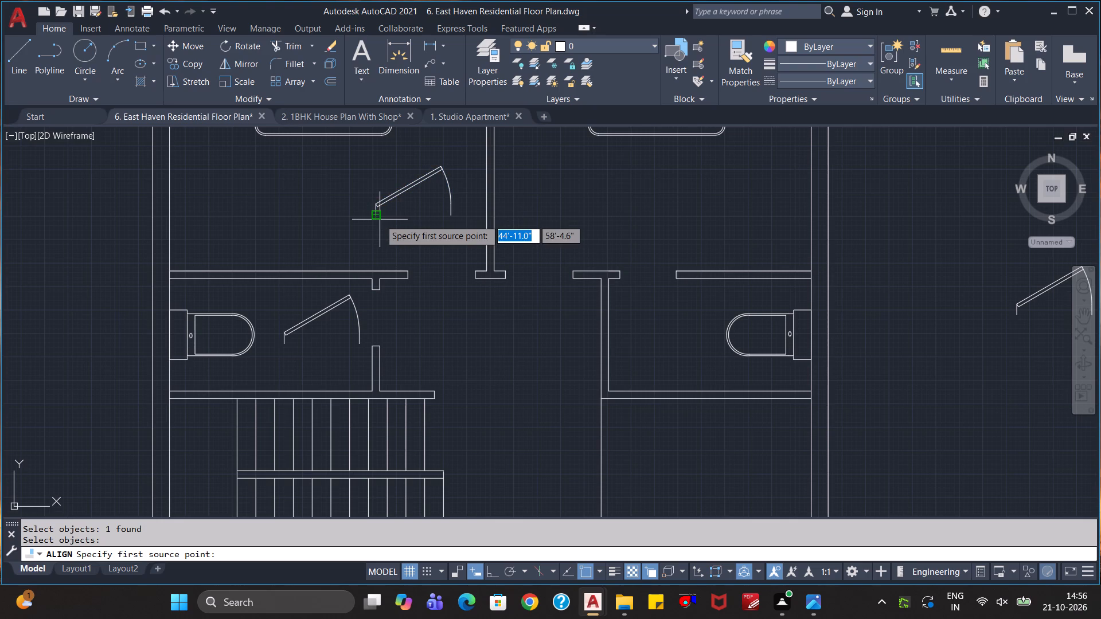
{"action": "left_click", "coordinate": [377, 219]}
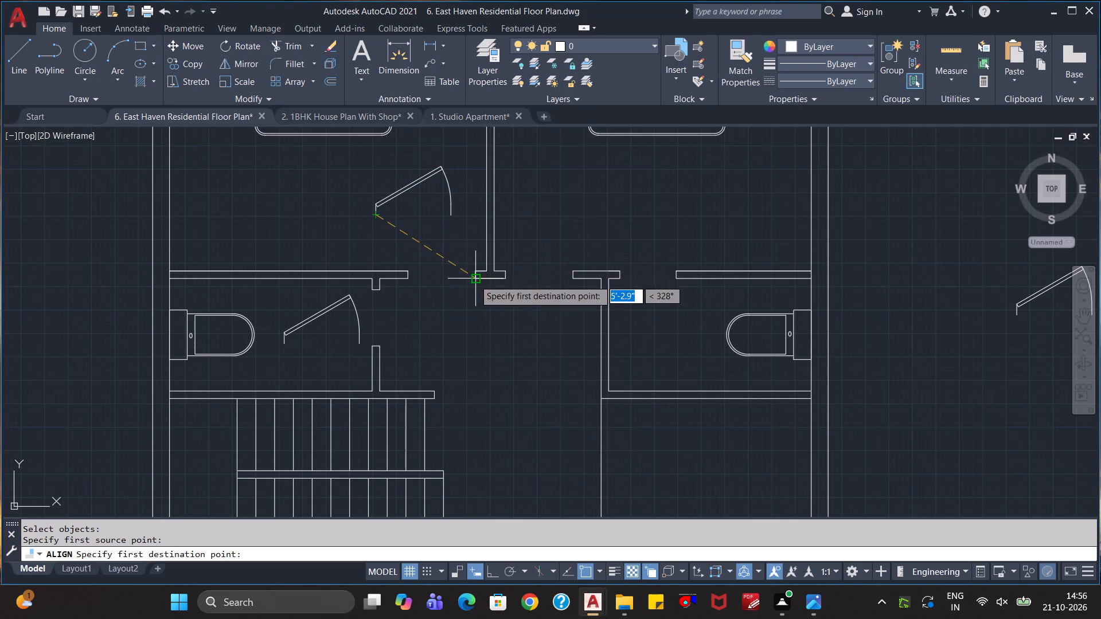
{"action": "left_click", "coordinate": [475, 280]}
{"action": "left_click", "coordinate": [454, 217]}
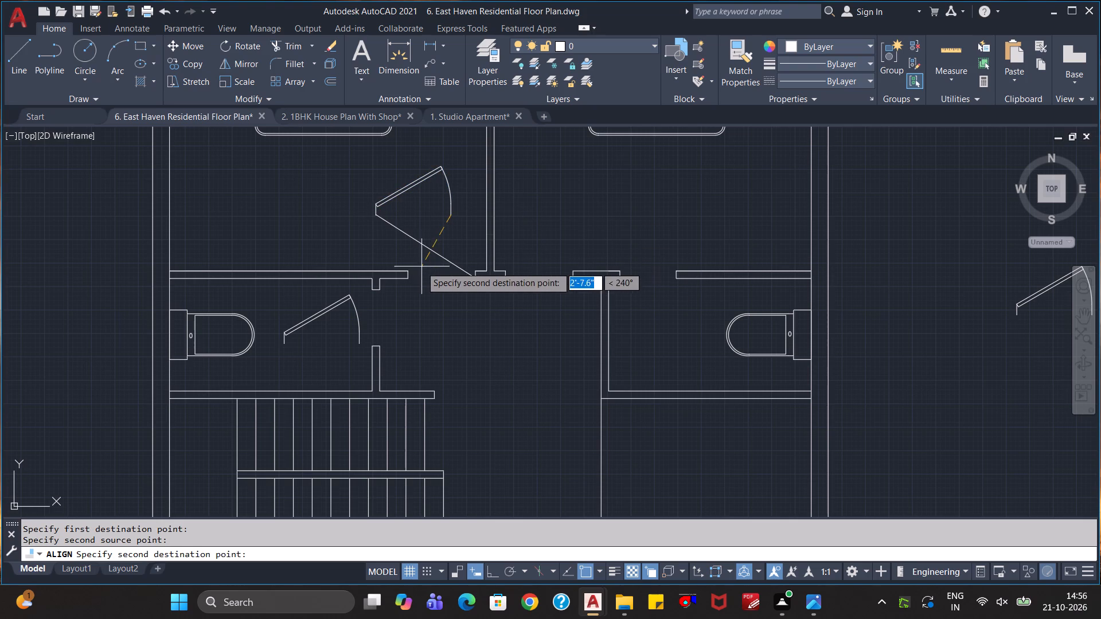
{"action": "left_click", "coordinate": [409, 278]}
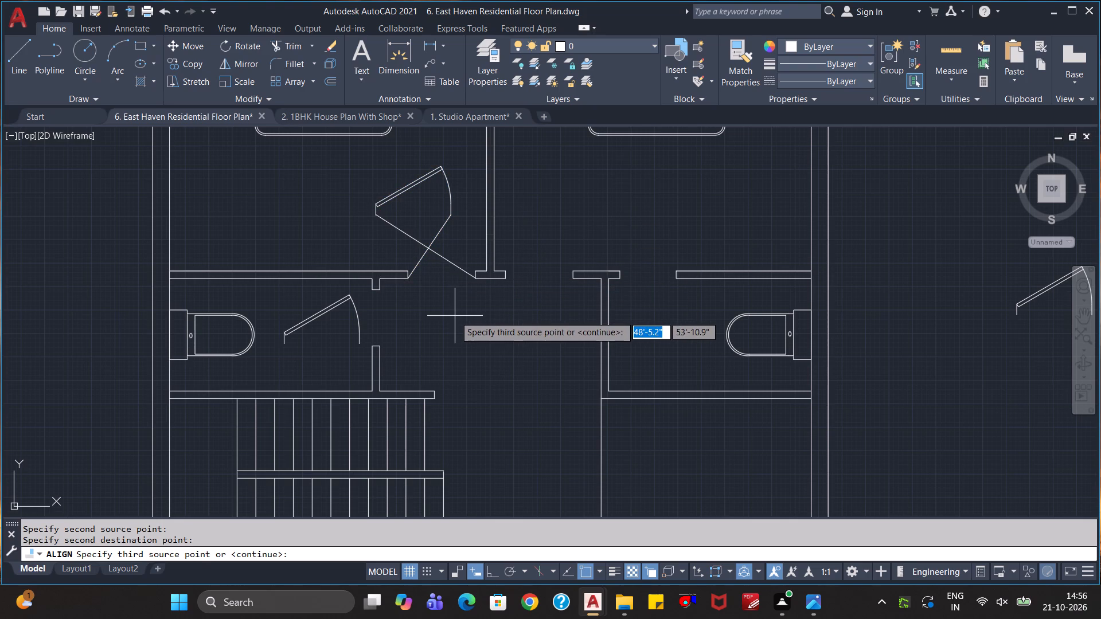
{"action": "key", "text": "Return"}
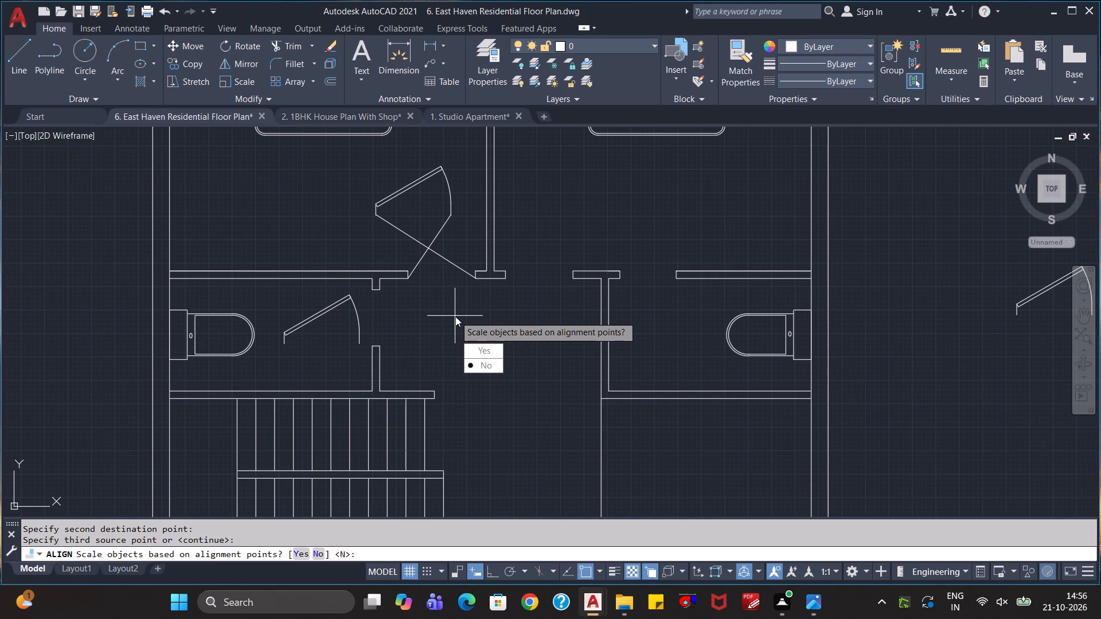
{"action": "key", "text": "y"}
{"action": "key", "text": "Return"}
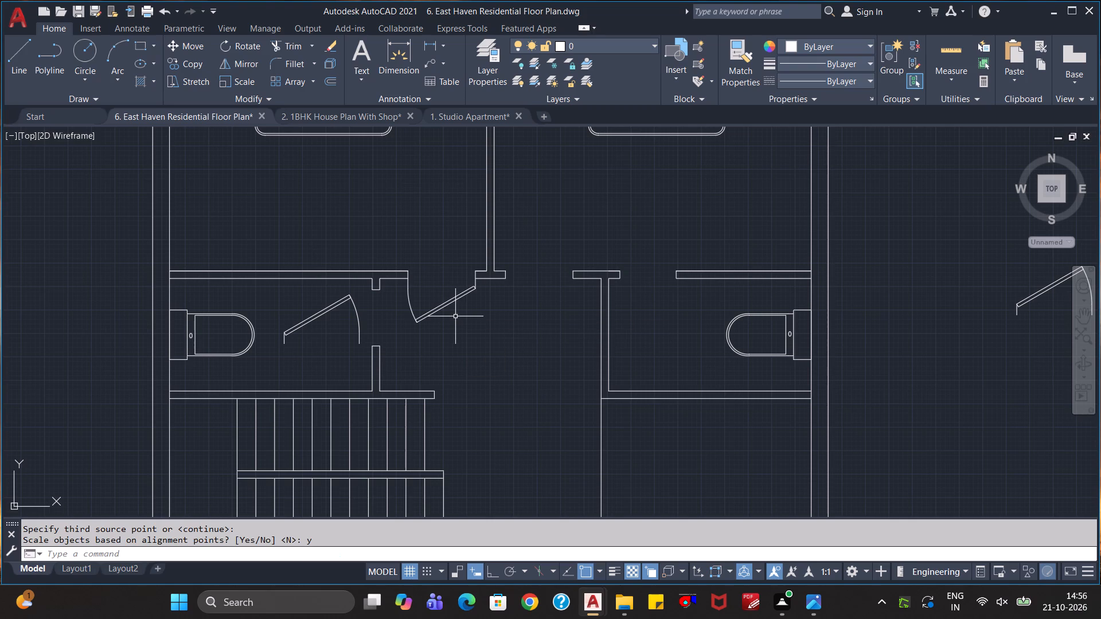
Flip the aligned door across the wall so it swings up into the left bedroom.
{"action": "left_click", "coordinate": [473, 328]}
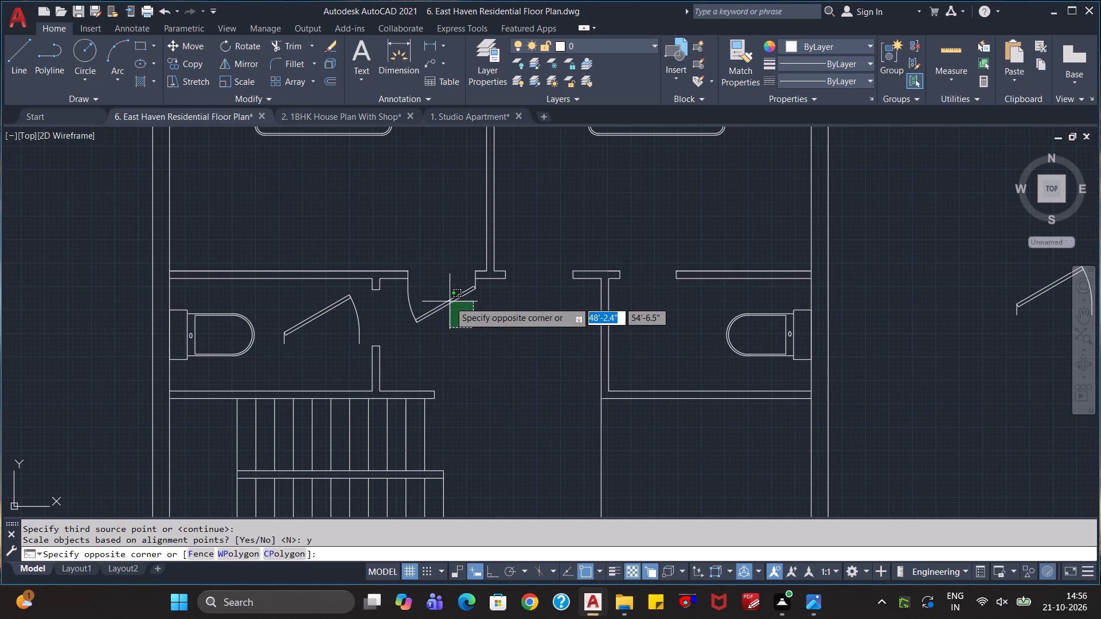
{"action": "left_click", "coordinate": [450, 295]}
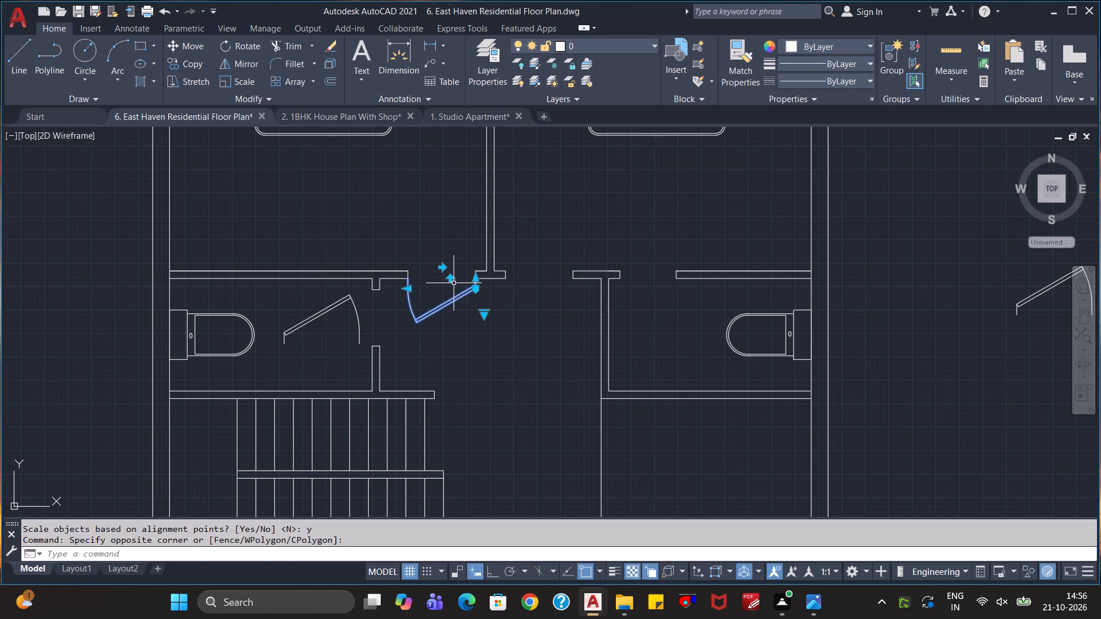
{"action": "left_click", "coordinate": [454, 283]}
{"action": "left_click", "coordinate": [450, 282]}
{"action": "key", "text": "Escape"}
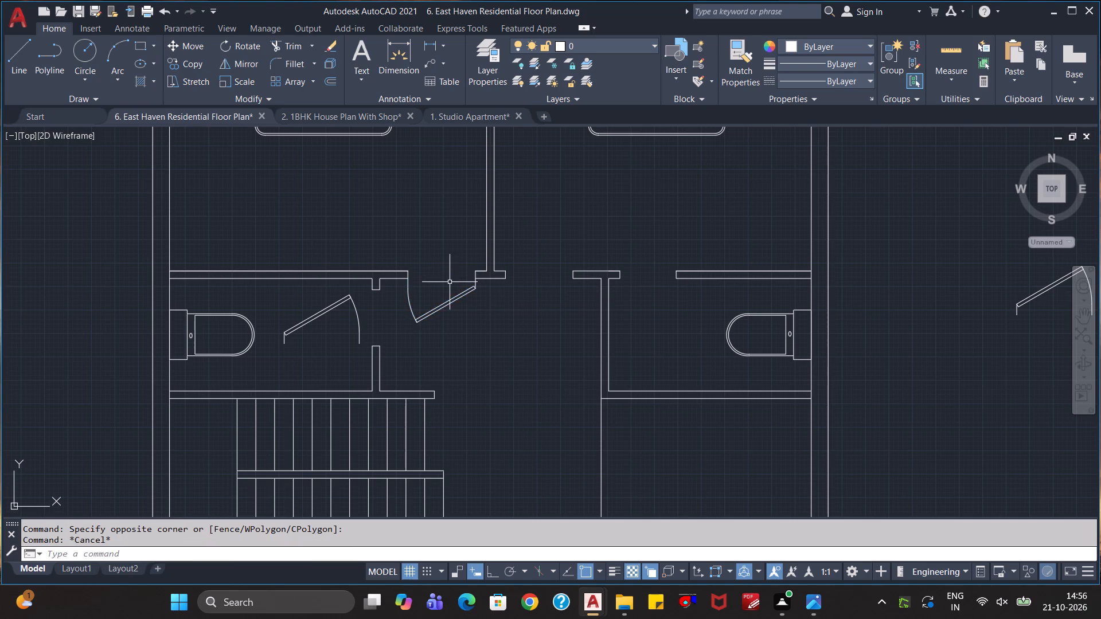
{"action": "left_click", "coordinate": [457, 297]}
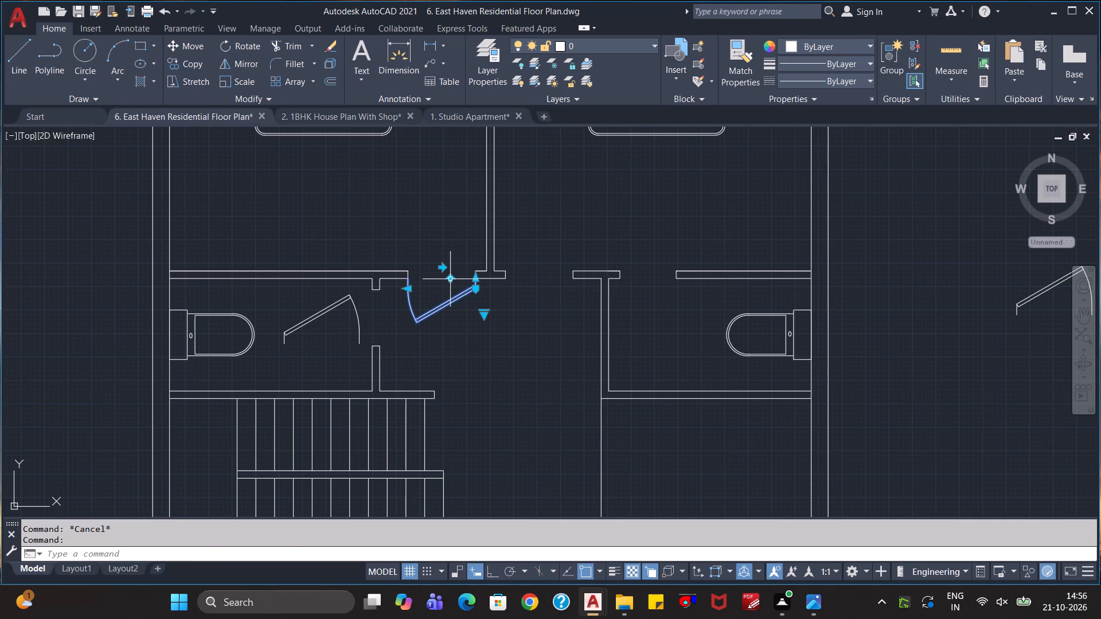
{"action": "left_click", "coordinate": [450, 282]}
{"action": "key", "text": "Escape"}
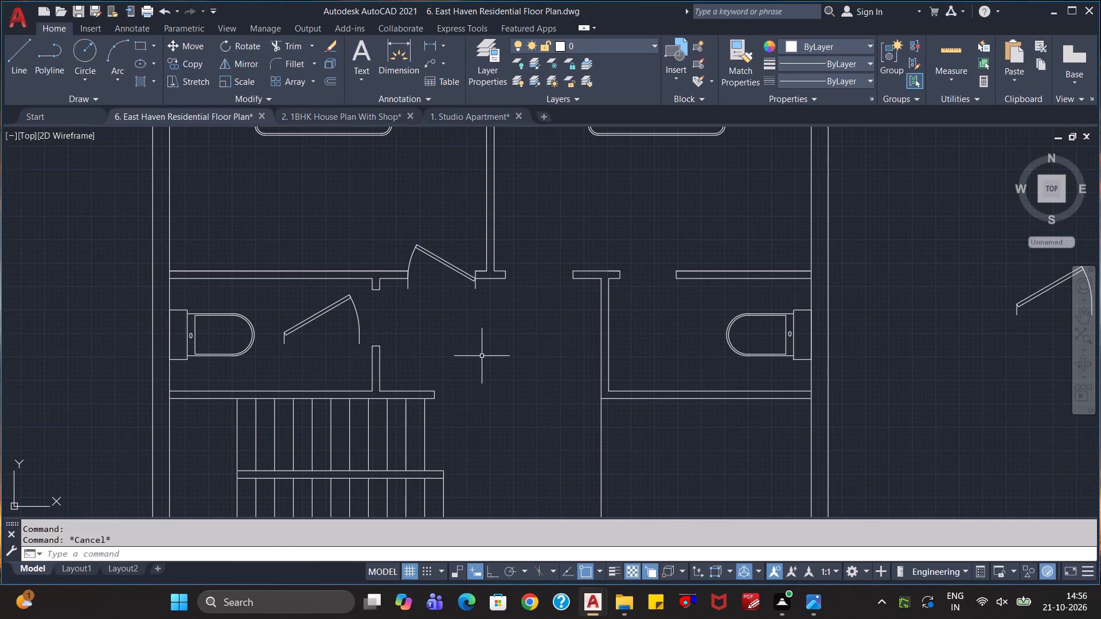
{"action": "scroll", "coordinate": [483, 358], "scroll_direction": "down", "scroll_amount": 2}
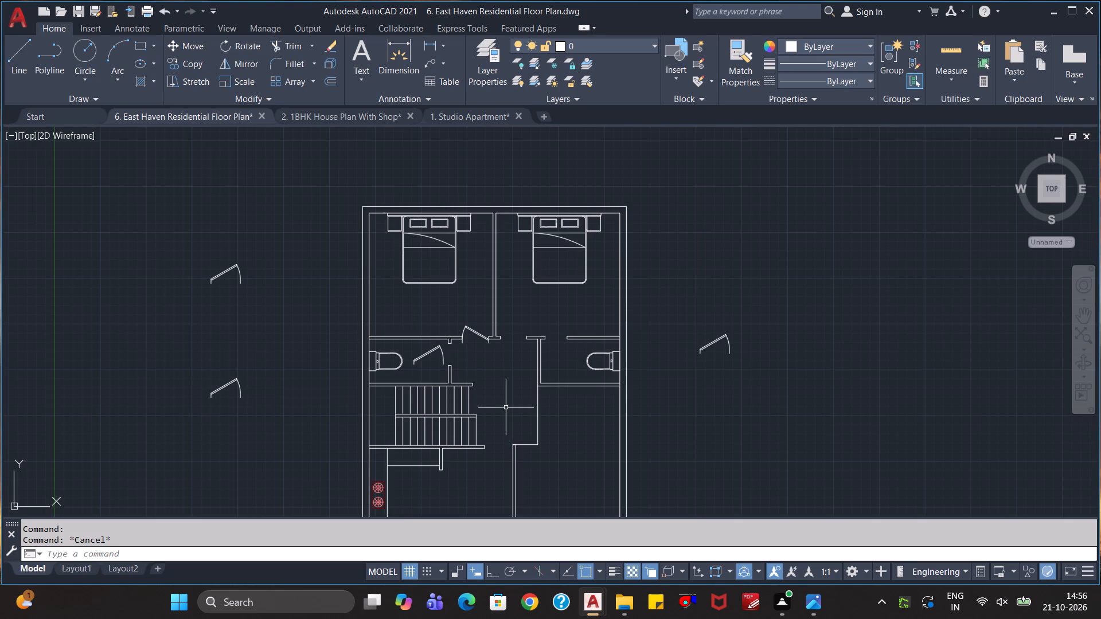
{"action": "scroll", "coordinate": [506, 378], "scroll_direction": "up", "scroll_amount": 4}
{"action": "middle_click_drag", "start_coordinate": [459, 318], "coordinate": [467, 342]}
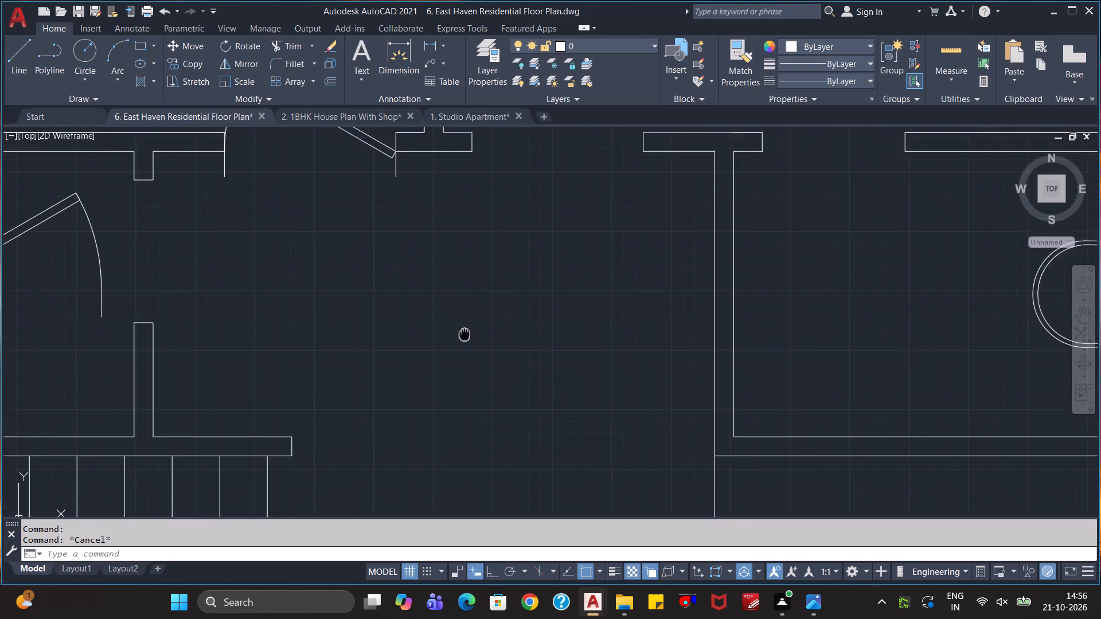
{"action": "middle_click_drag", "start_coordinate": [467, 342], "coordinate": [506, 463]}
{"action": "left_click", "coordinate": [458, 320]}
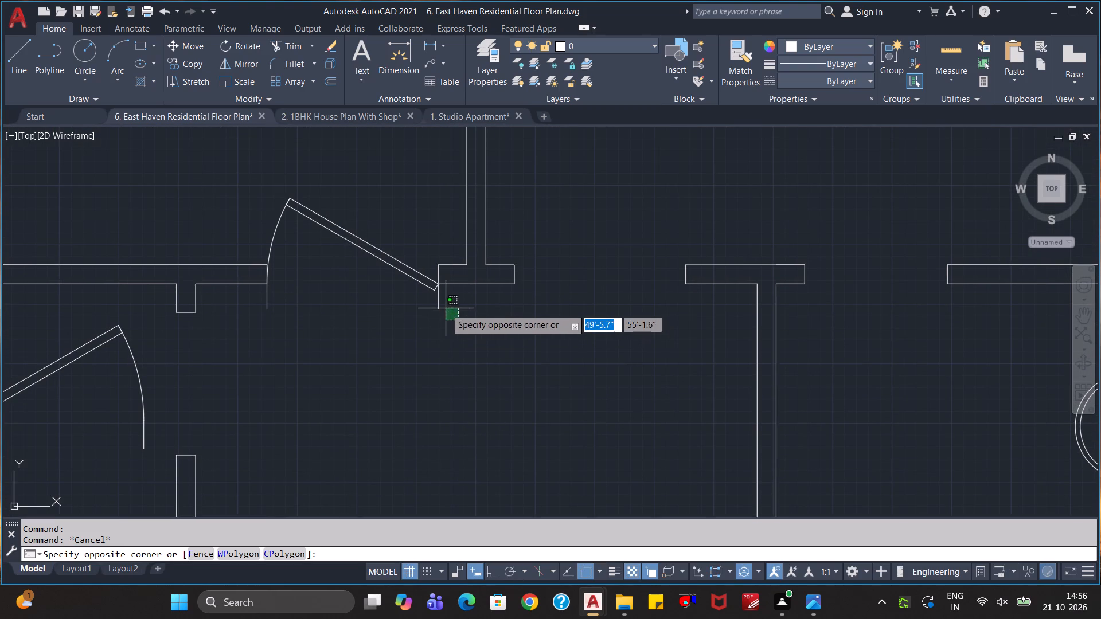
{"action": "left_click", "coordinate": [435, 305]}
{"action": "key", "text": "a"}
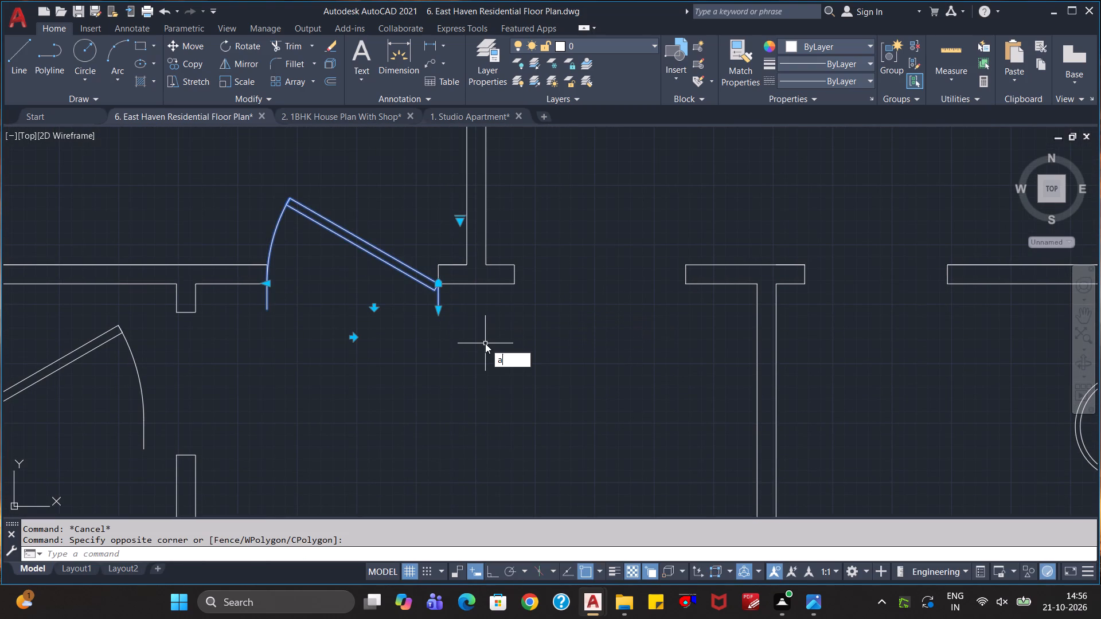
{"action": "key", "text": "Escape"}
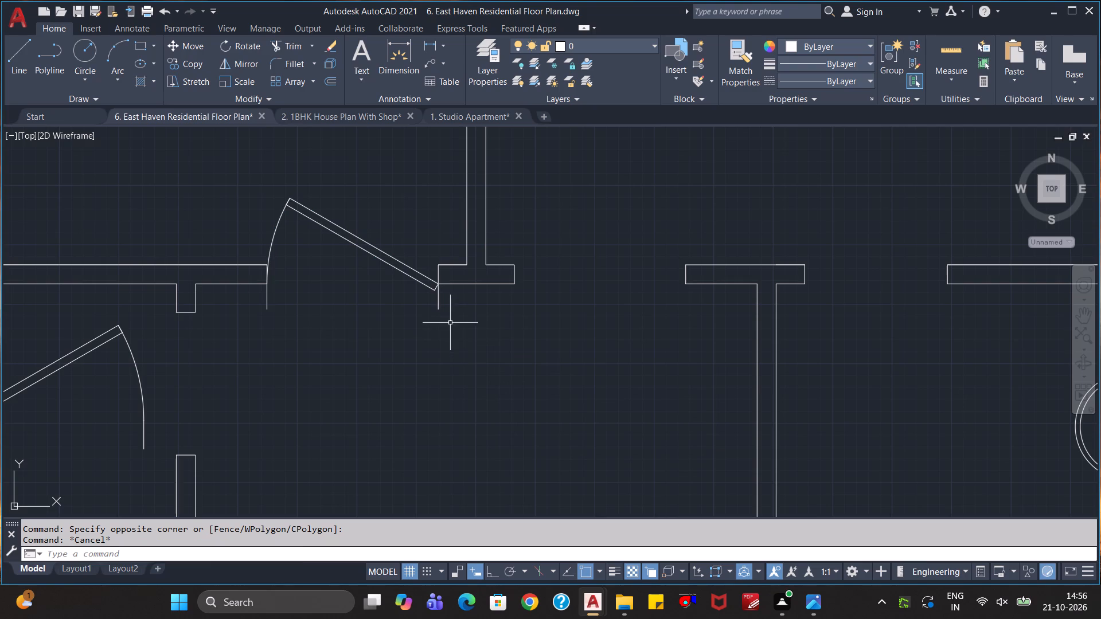
Move the left bedroom door up so the bottom end of its hinge-side jamb meets the opening's lower wall corner.
{"action": "left_click", "coordinate": [448, 310]}
{"action": "left_click", "coordinate": [430, 301]}
{"action": "key", "text": "m"}
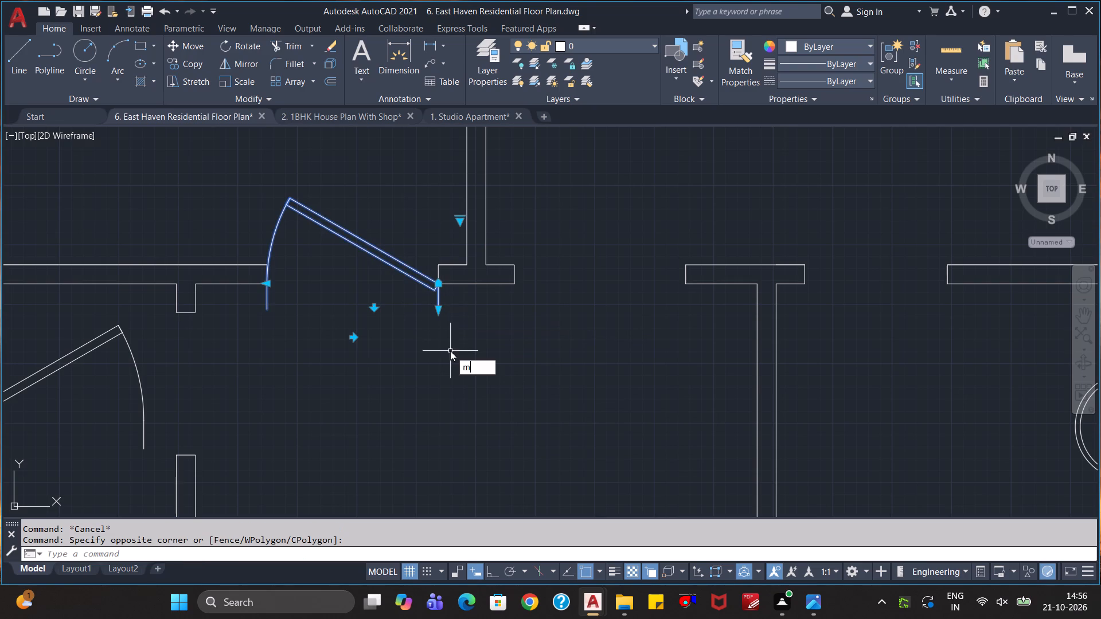
{"action": "key", "text": "Return"}
{"action": "left_click", "coordinate": [435, 308]}
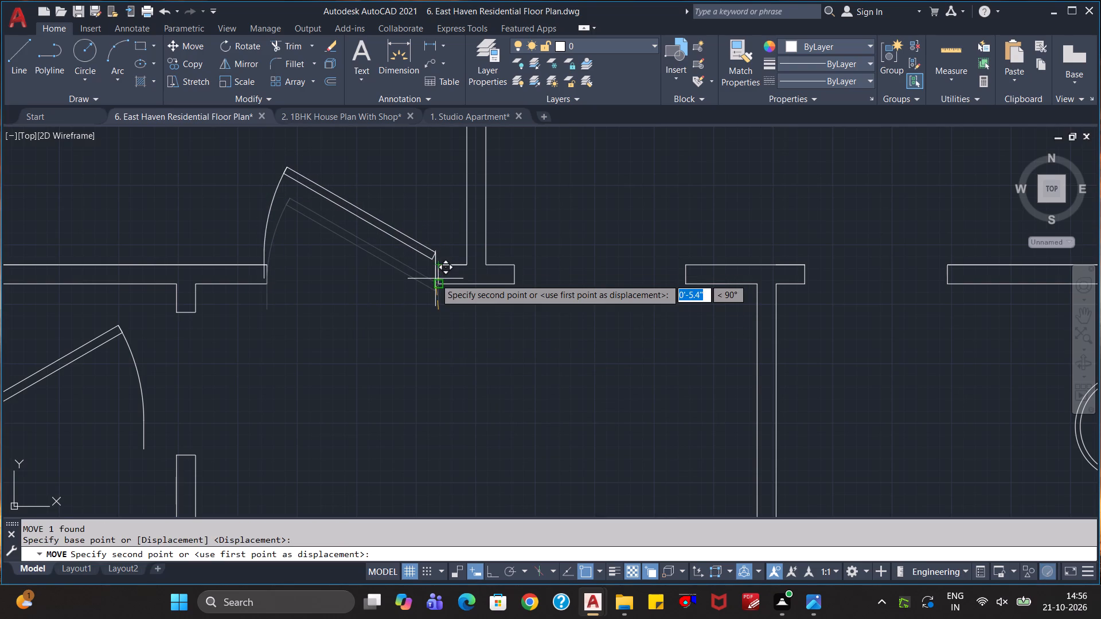
{"action": "left_click", "coordinate": [436, 280]}
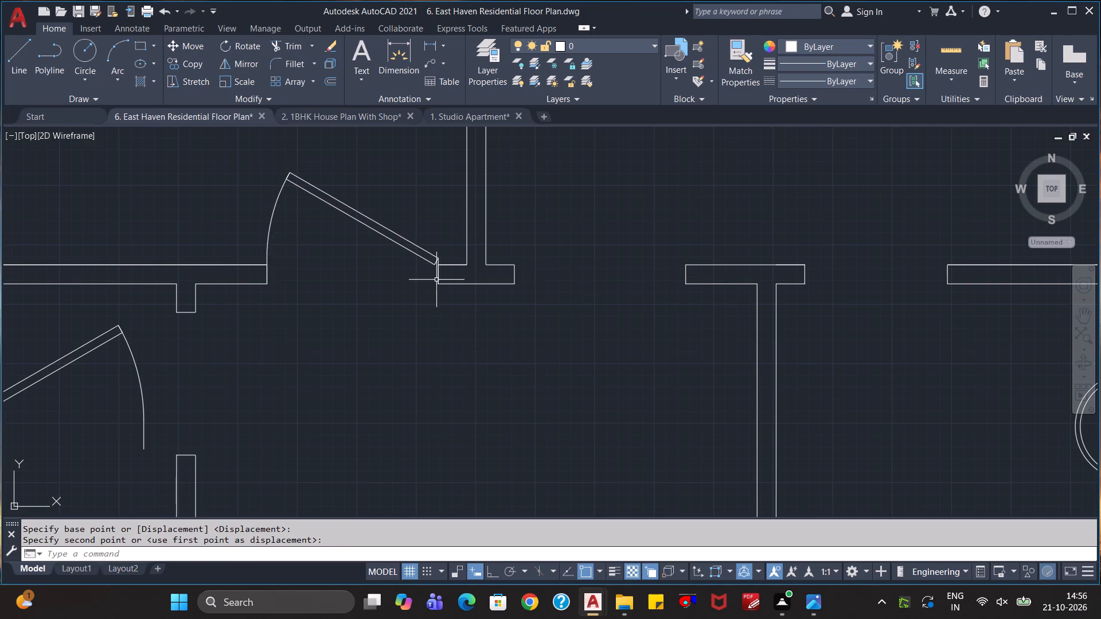
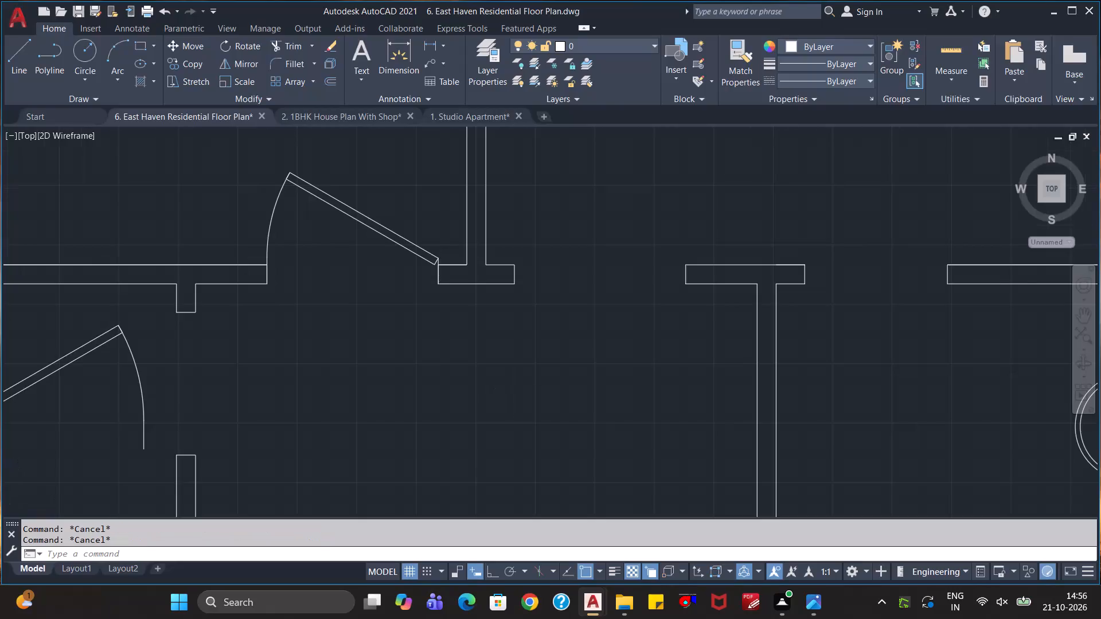
Align the door in the left toilet to its wall opening, hinged at the upper wall stub's corridor-side corner, scaling it to the opening.
{"action": "scroll", "coordinate": [547, 421], "scroll_direction": "down", "scroll_amount": 1}
{"action": "middle_click_drag", "start_coordinate": [553, 444], "coordinate": [513, 343]}
{"action": "scroll", "coordinate": [515, 339], "scroll_direction": "down", "scroll_amount": 1}
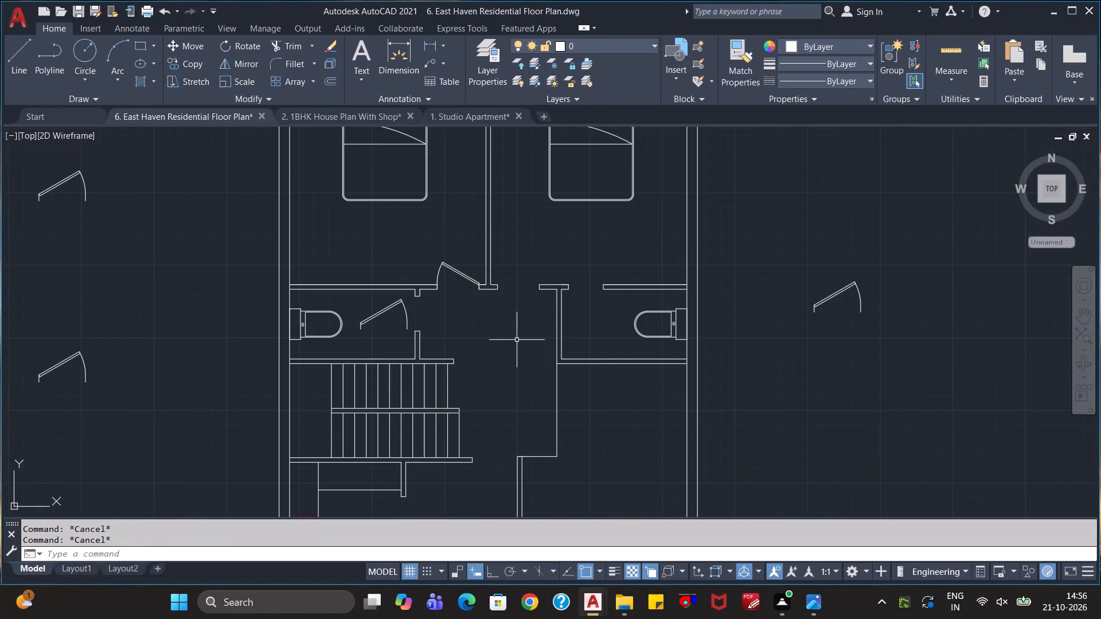
{"action": "left_click", "coordinate": [384, 331]}
{"action": "left_click", "coordinate": [368, 314]}
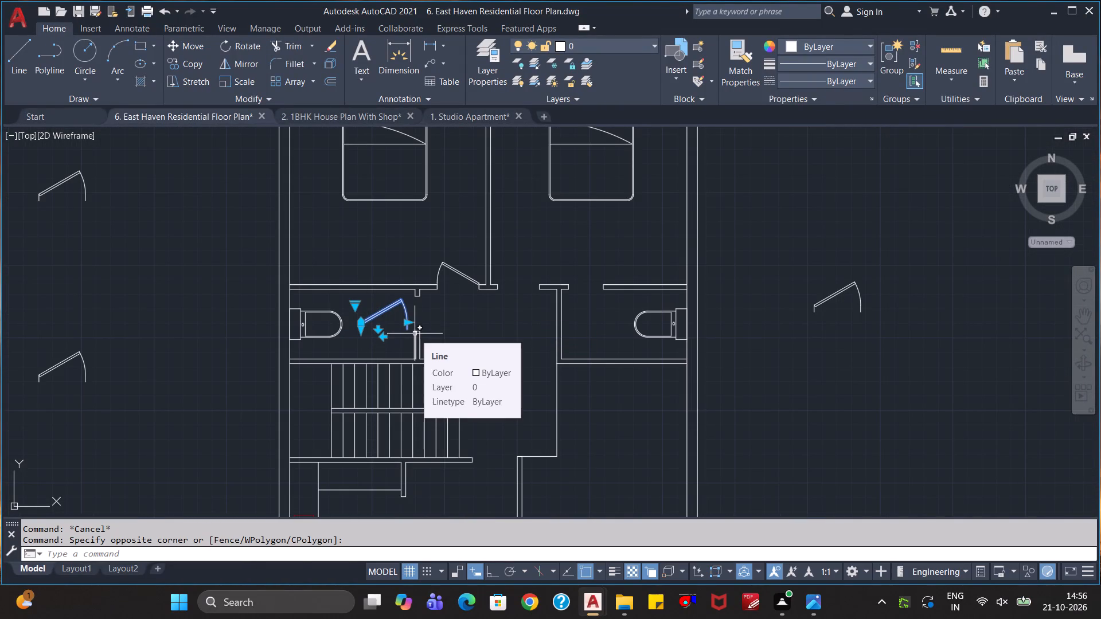
{"action": "type", "text": "al"}
{"action": "key", "text": "Return"}
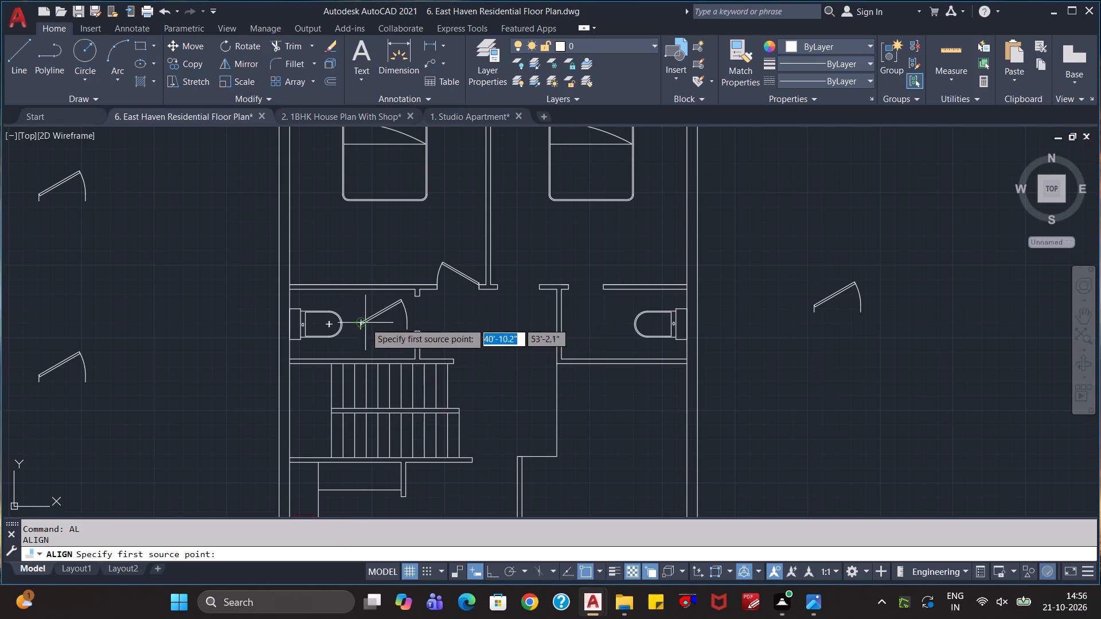
{"action": "scroll", "coordinate": [362, 336], "scroll_direction": "up", "scroll_amount": 2}
{"action": "left_click", "coordinate": [354, 325]}
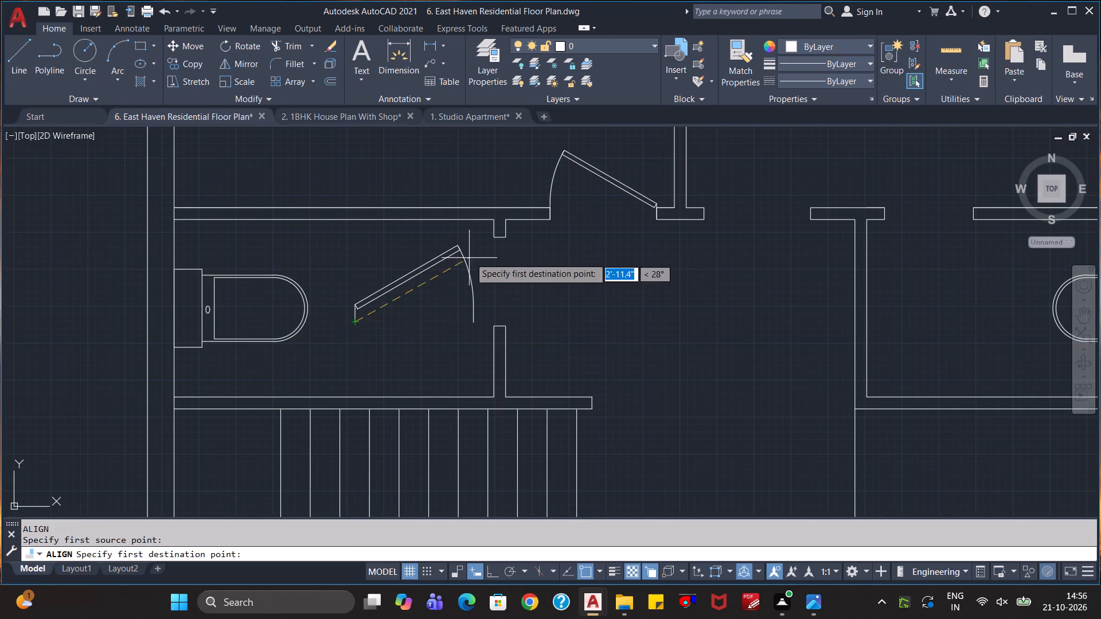
{"action": "left_click", "coordinate": [503, 237]}
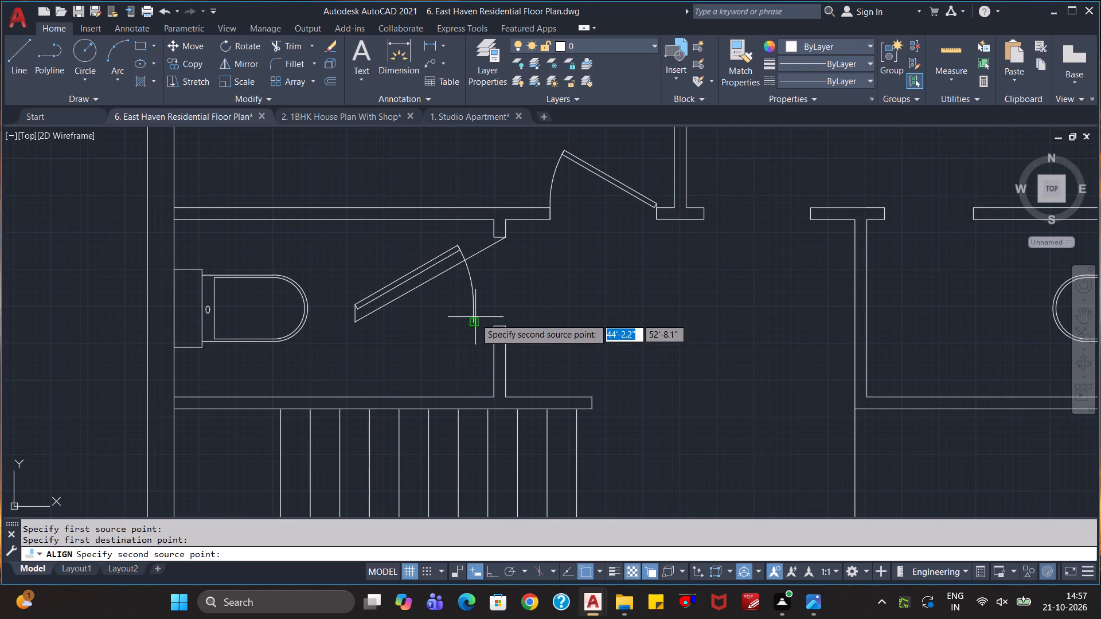
{"action": "left_click", "coordinate": [474, 322]}
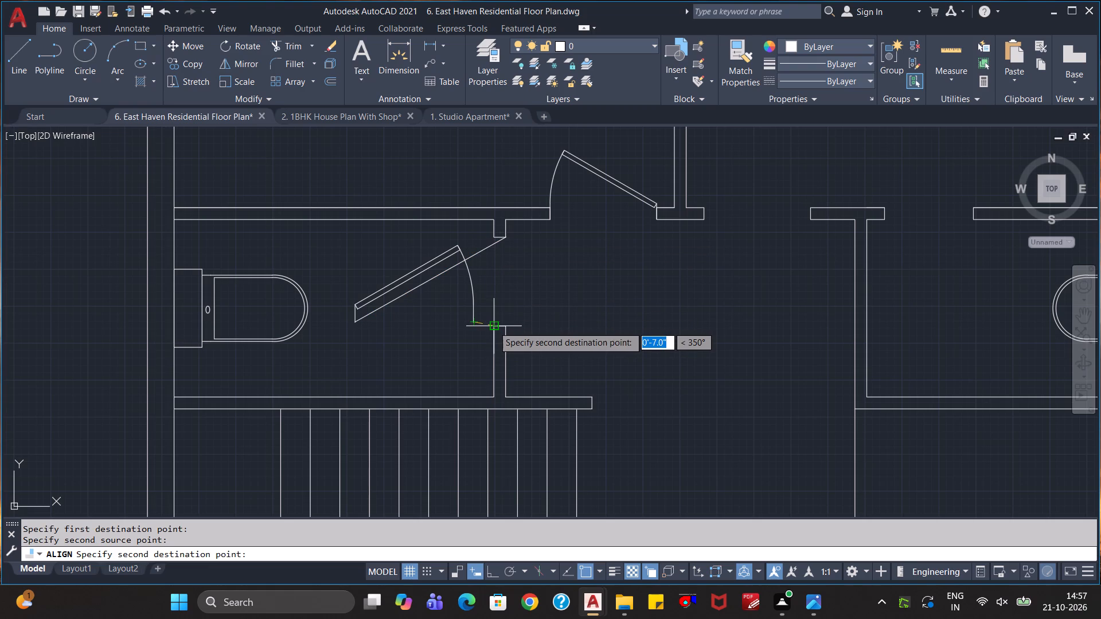
{"action": "left_click", "coordinate": [502, 327]}
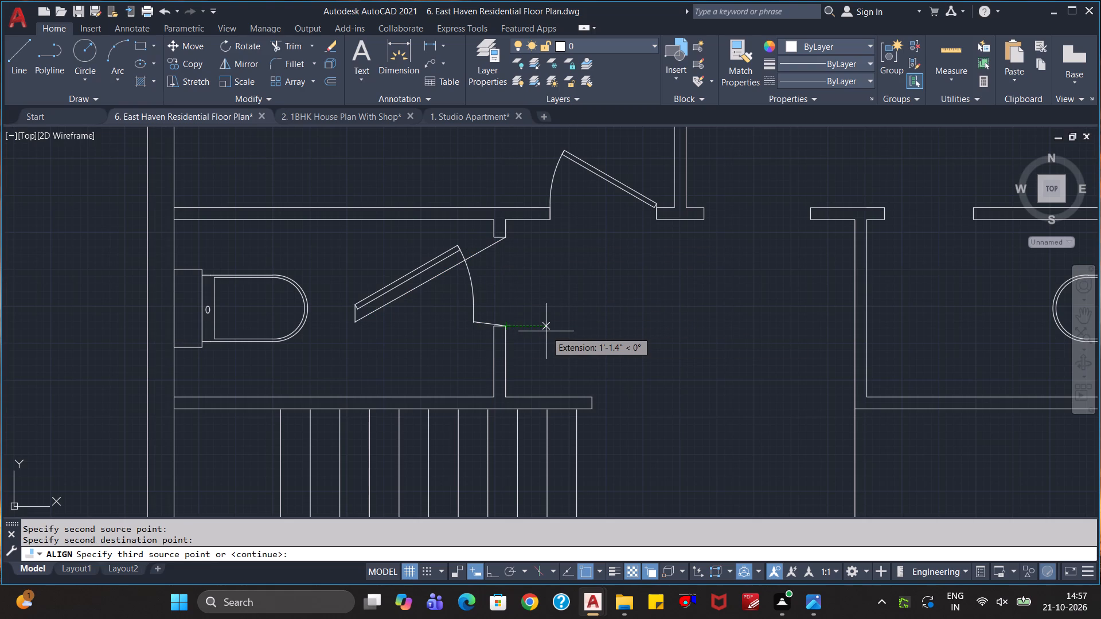
{"action": "key", "text": "Return"}
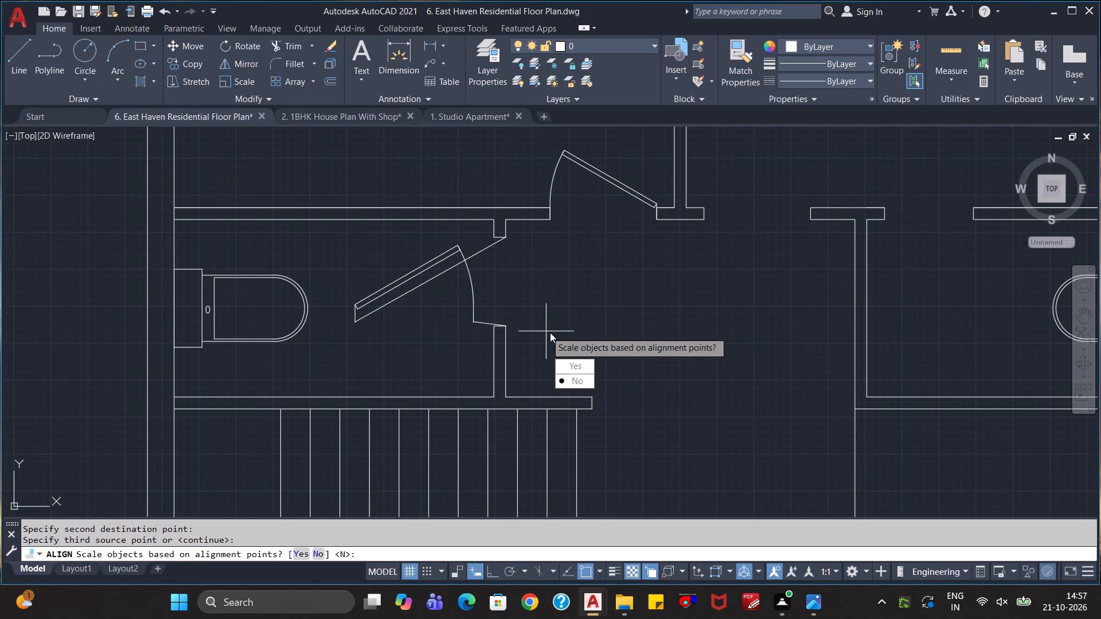
{"action": "key", "text": "y"}
{"action": "key", "text": "Return"}
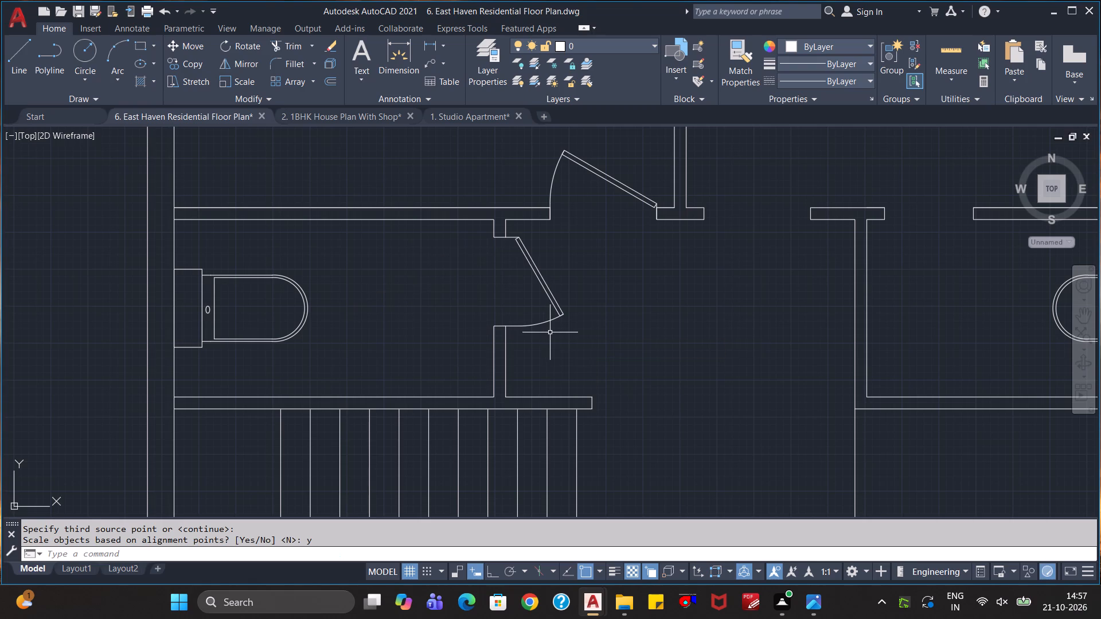
Flip the aligned toilet door across the wall so it swings into the left toilet.
{"action": "left_click", "coordinate": [548, 285]}
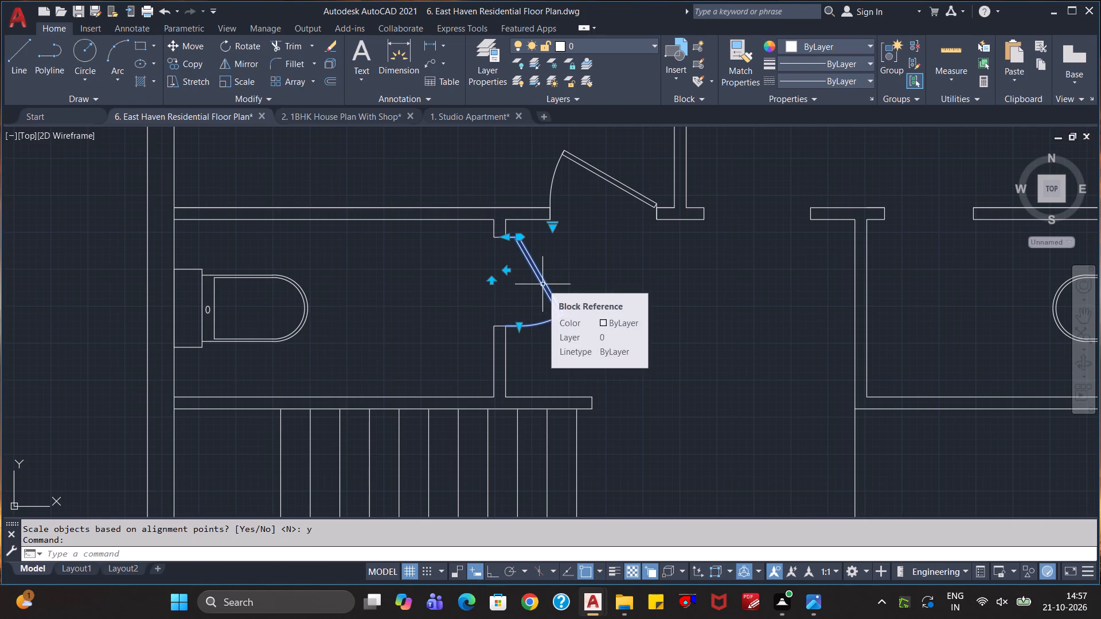
{"action": "left_click", "coordinate": [506, 272]}
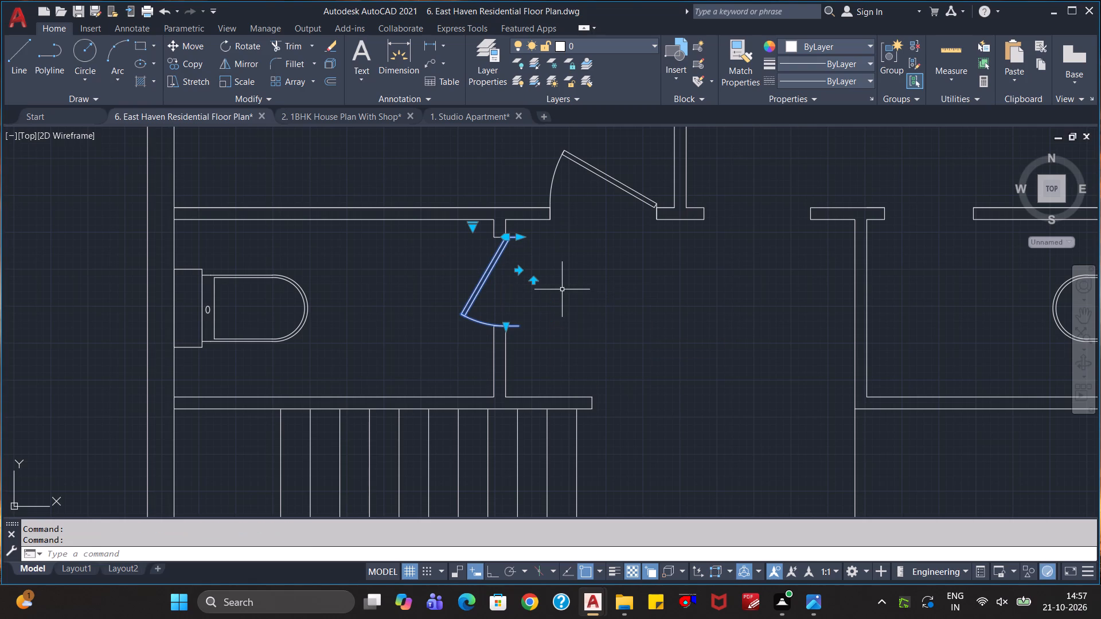
{"action": "key", "text": "Escape"}
Move the left toilet door so the outer end of its hinge-side jamb meets the upper wall stub's toilet-side corner.
{"action": "left_click", "coordinate": [497, 262]}
{"action": "key", "text": "m"}
{"action": "key", "text": "Return"}
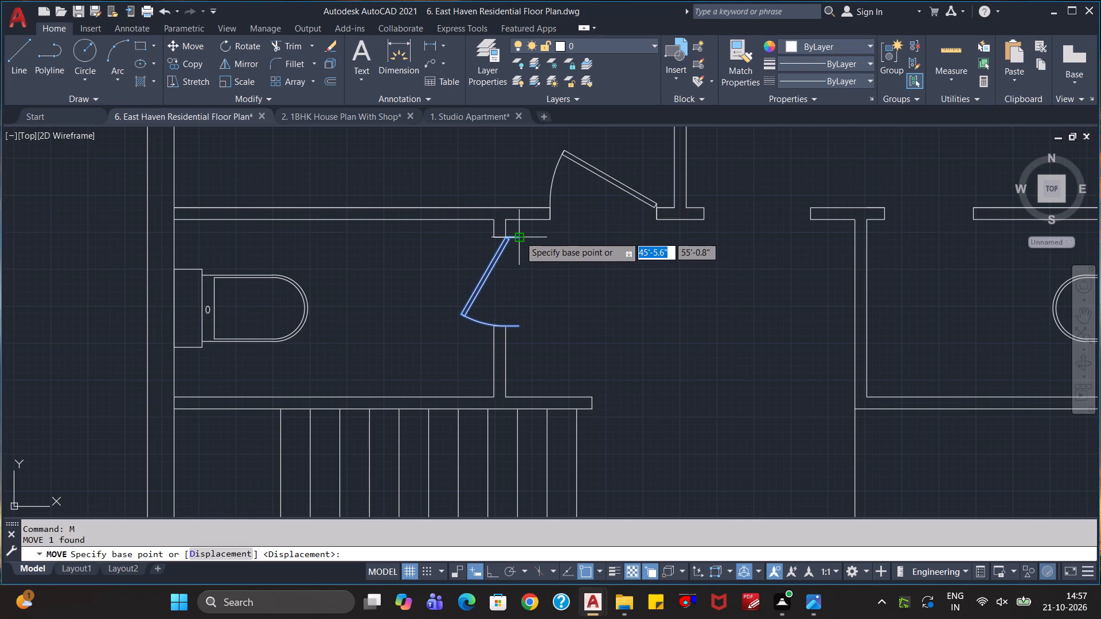
{"action": "left_click", "coordinate": [520, 236]}
{"action": "left_click", "coordinate": [498, 235]}
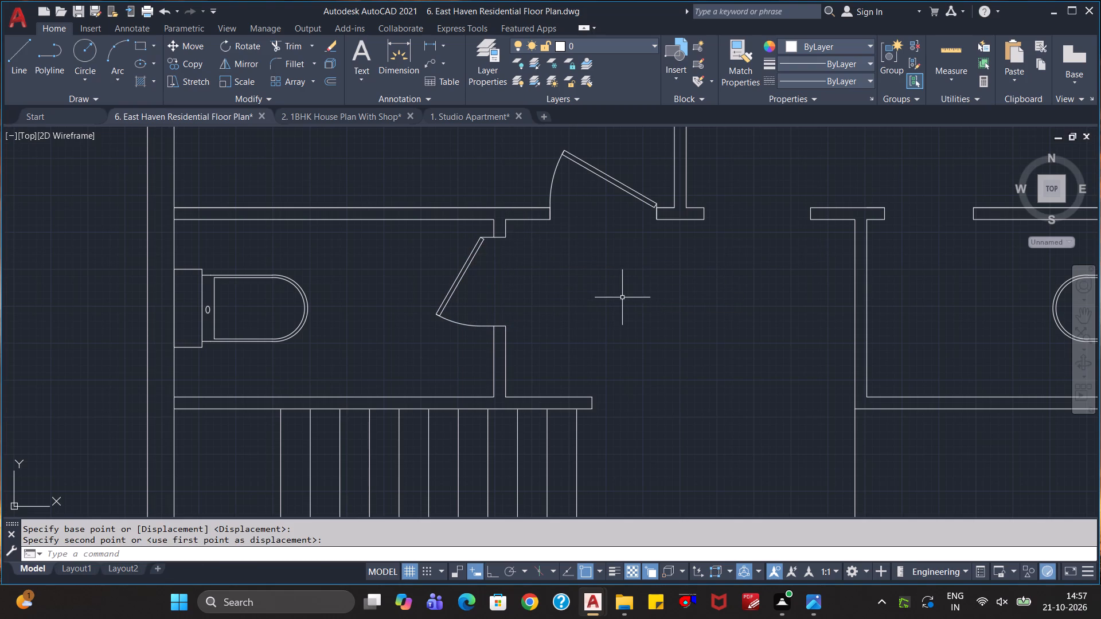
{"action": "key", "text": "Escape"}
{"action": "key", "text": "Escape"}
Move the door standing right of the plan to the right bedroom's opening, placing its hinge-side jamb end on the lower wall corner beside the partition.
{"action": "scroll", "coordinate": [630, 314], "scroll_direction": "down", "scroll_amount": 1}
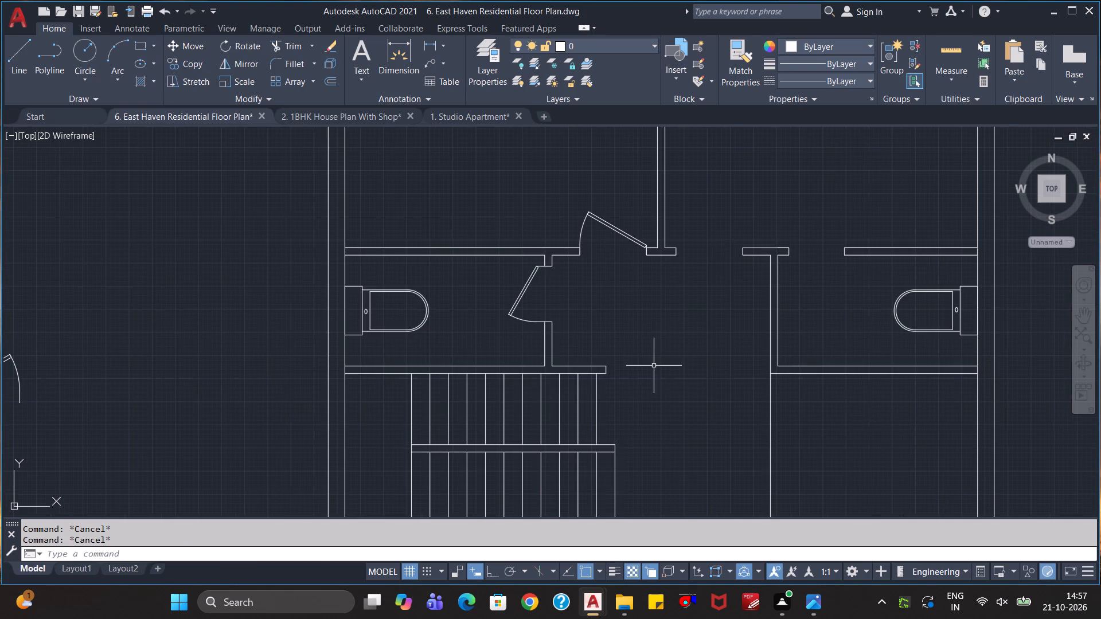
{"action": "scroll", "coordinate": [654, 367], "scroll_direction": "down", "scroll_amount": 1}
{"action": "middle_click_drag", "start_coordinate": [668, 367], "coordinate": [631, 375]}
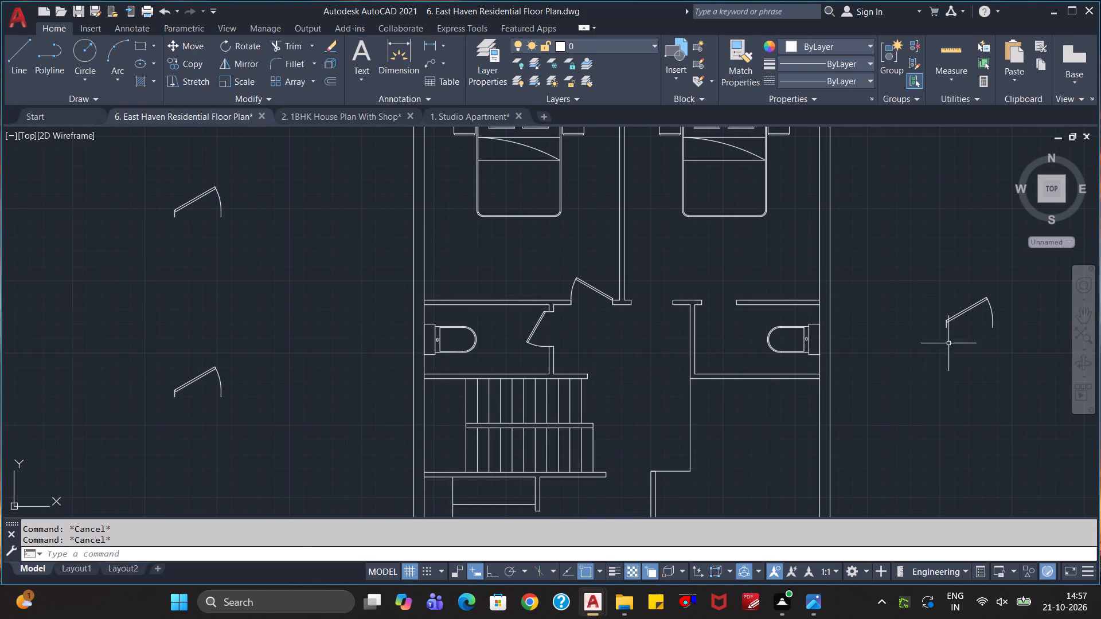
{"action": "left_click", "coordinate": [1014, 351]}
{"action": "left_click", "coordinate": [946, 289]}
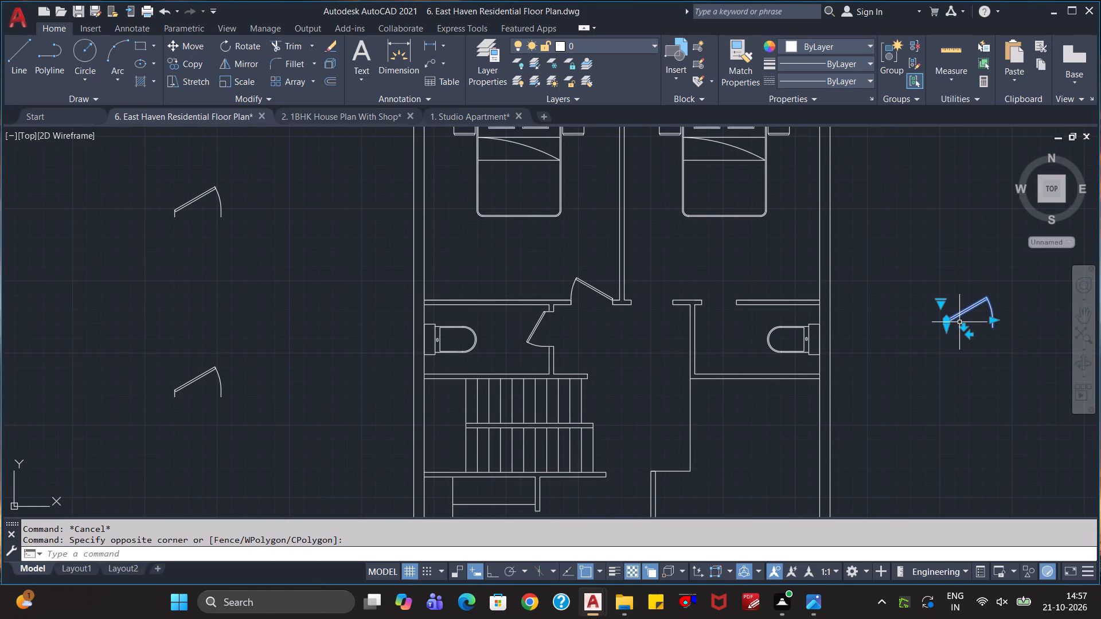
{"action": "key", "text": "m"}
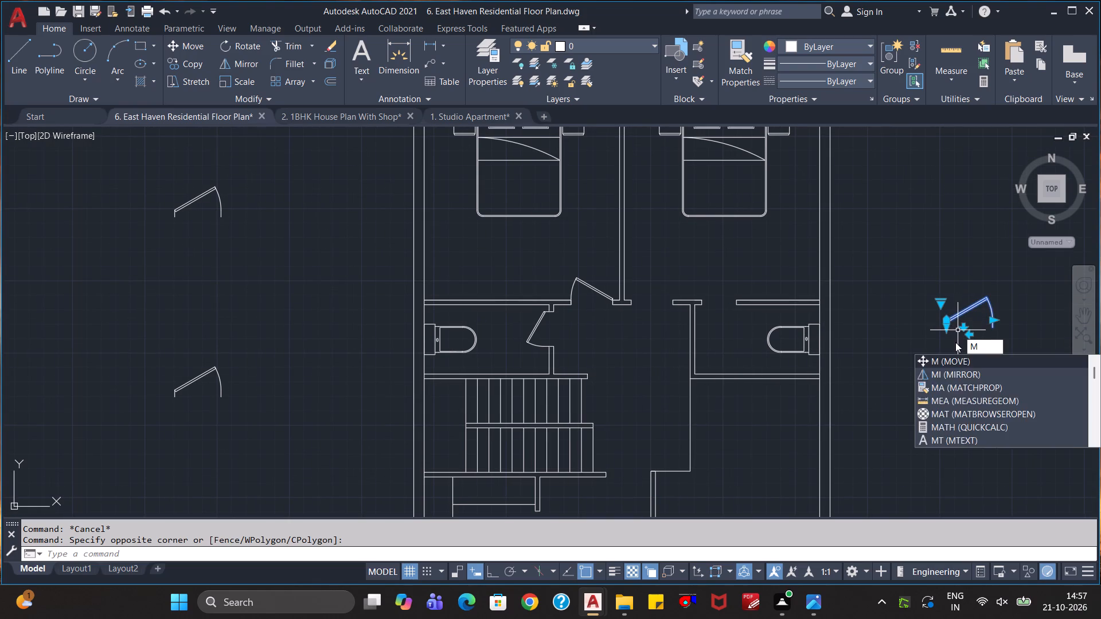
{"action": "key", "text": "Return"}
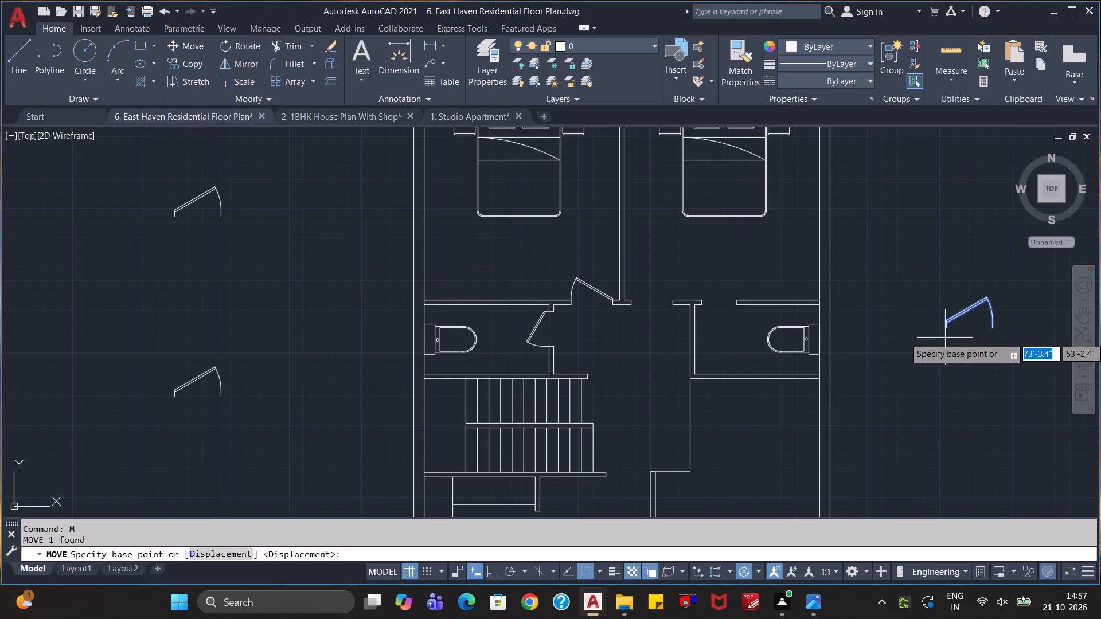
{"action": "left_click", "coordinate": [947, 335]}
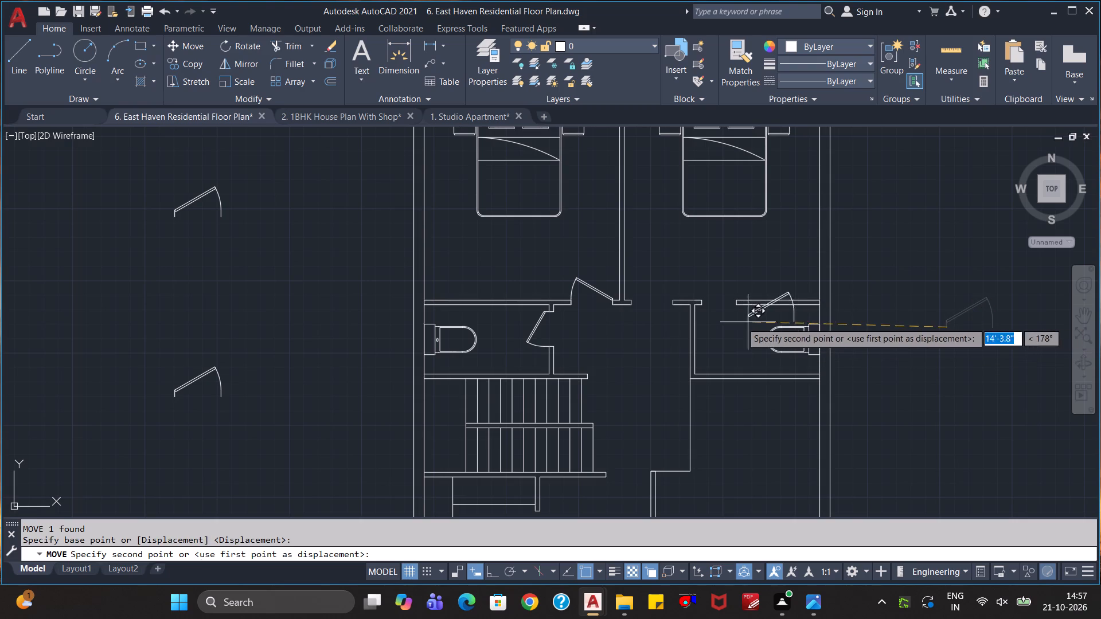
{"action": "scroll", "coordinate": [647, 312], "scroll_direction": "up", "scroll_amount": 3}
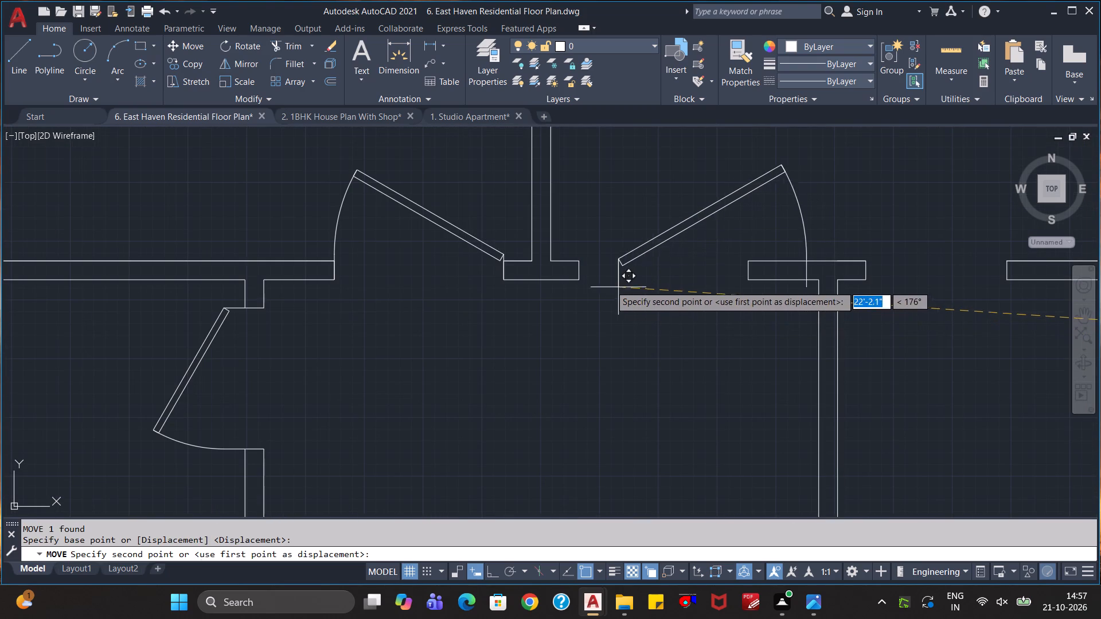
{"action": "left_click", "coordinate": [577, 279]}
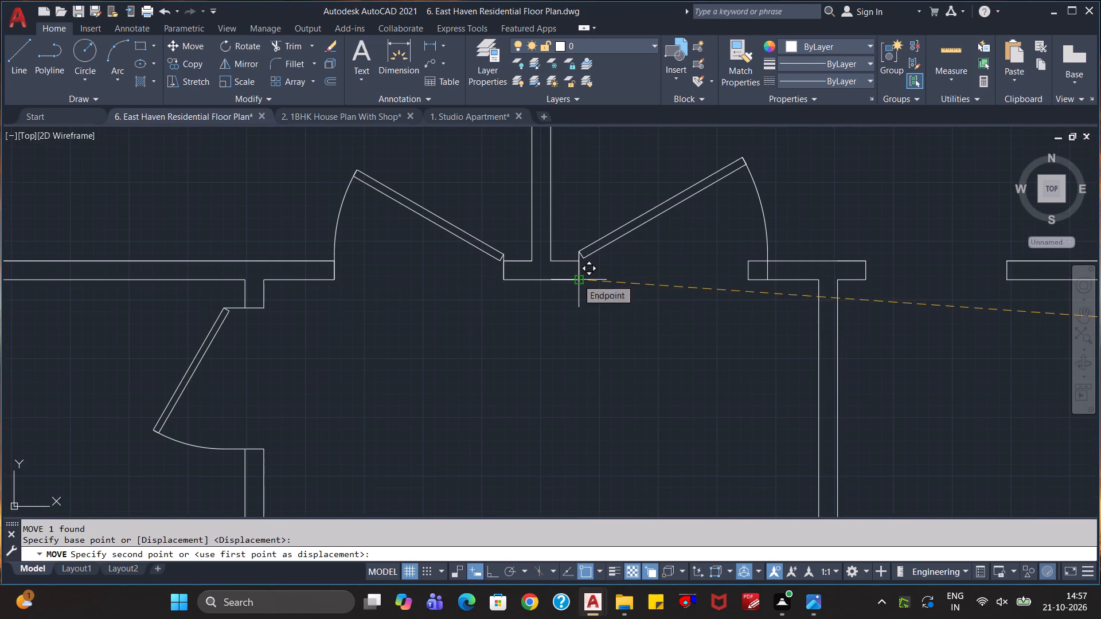
{"action": "scroll", "coordinate": [718, 330], "scroll_direction": "down", "scroll_amount": 1}
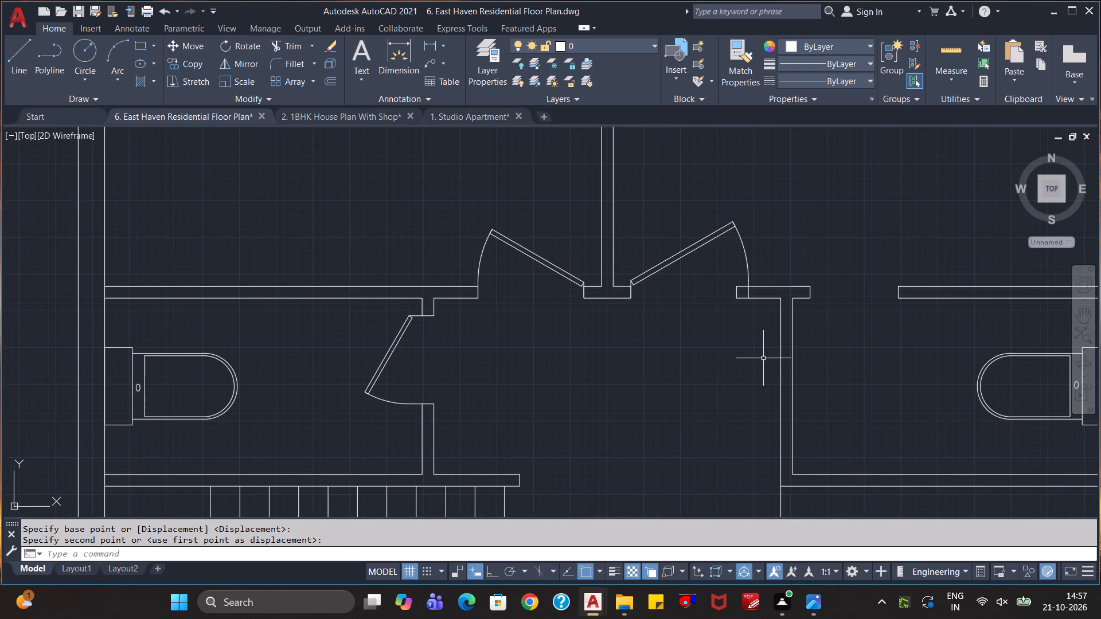
{"action": "scroll", "coordinate": [763, 358], "scroll_direction": "up", "scroll_amount": 1}
{"action": "scroll", "coordinate": [763, 358], "scroll_direction": "down", "scroll_amount": 2}
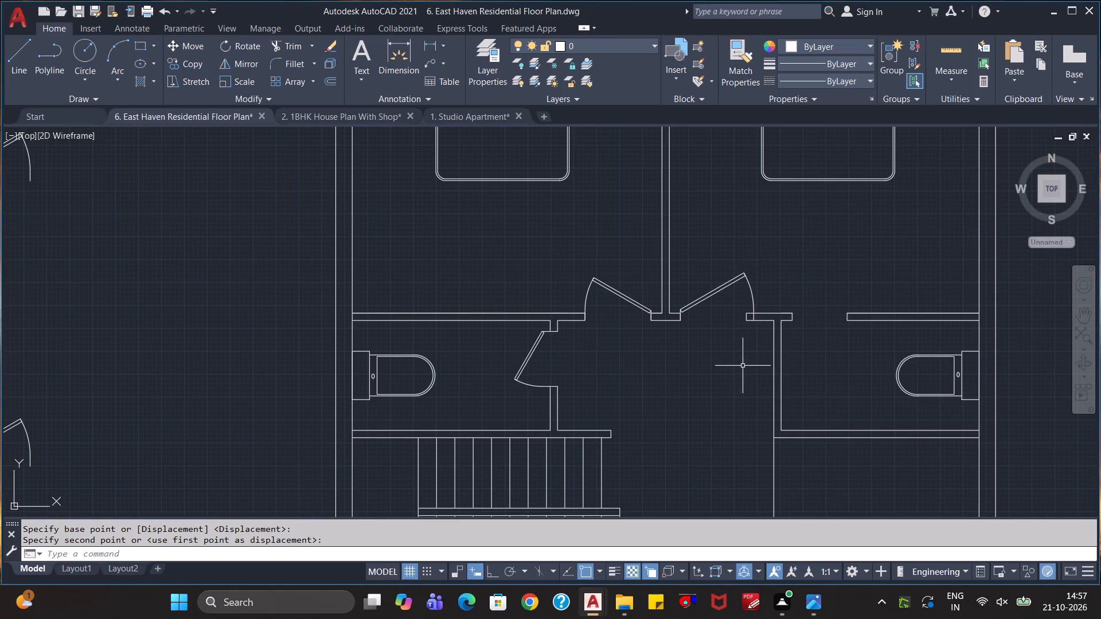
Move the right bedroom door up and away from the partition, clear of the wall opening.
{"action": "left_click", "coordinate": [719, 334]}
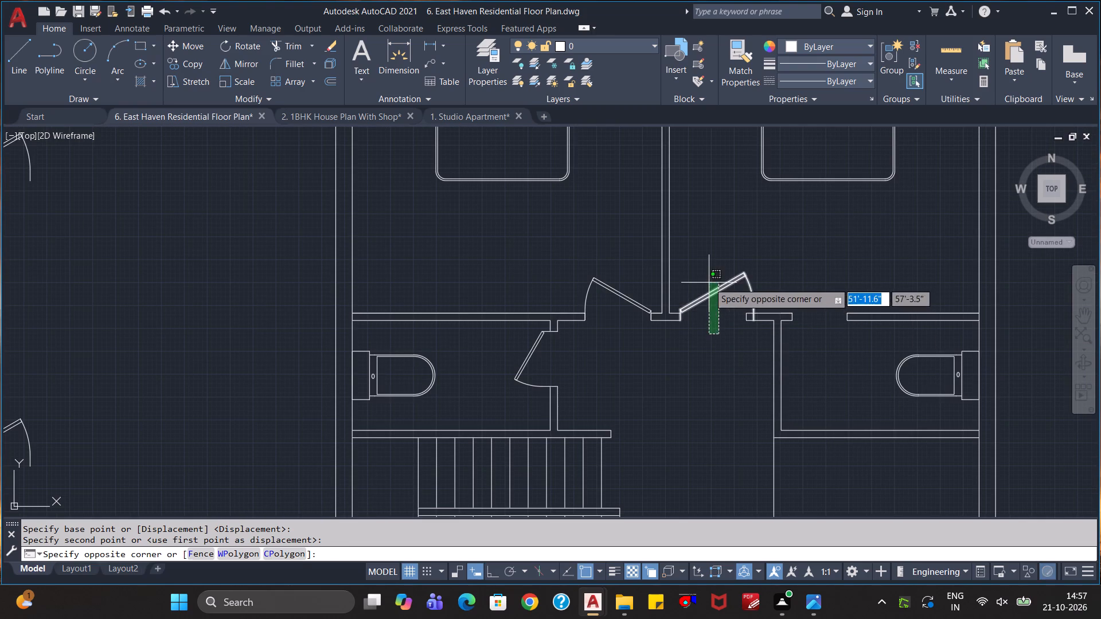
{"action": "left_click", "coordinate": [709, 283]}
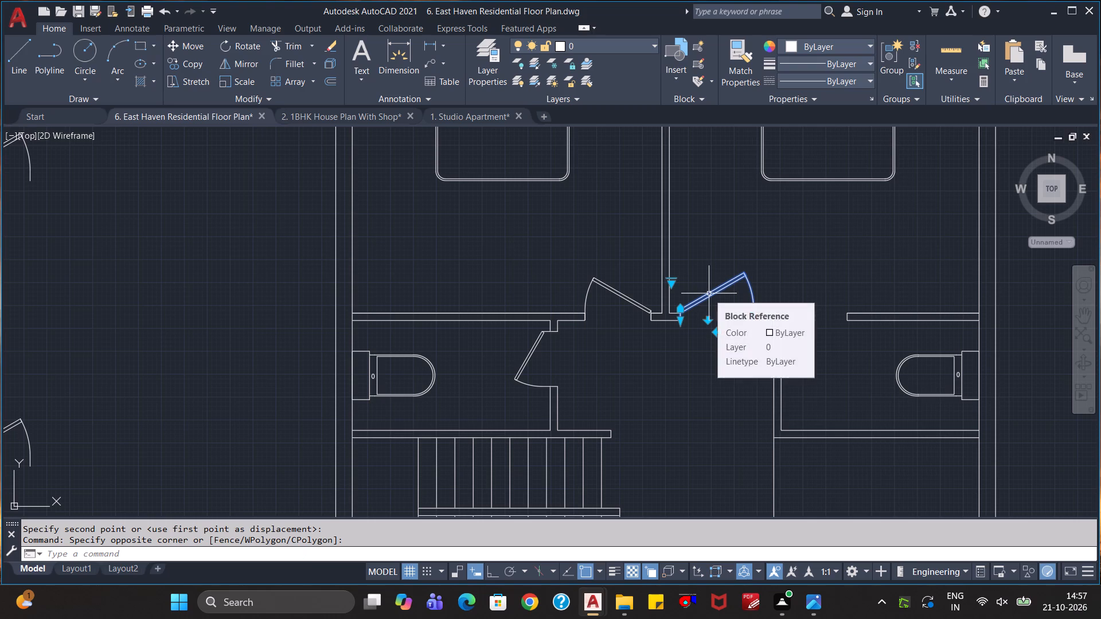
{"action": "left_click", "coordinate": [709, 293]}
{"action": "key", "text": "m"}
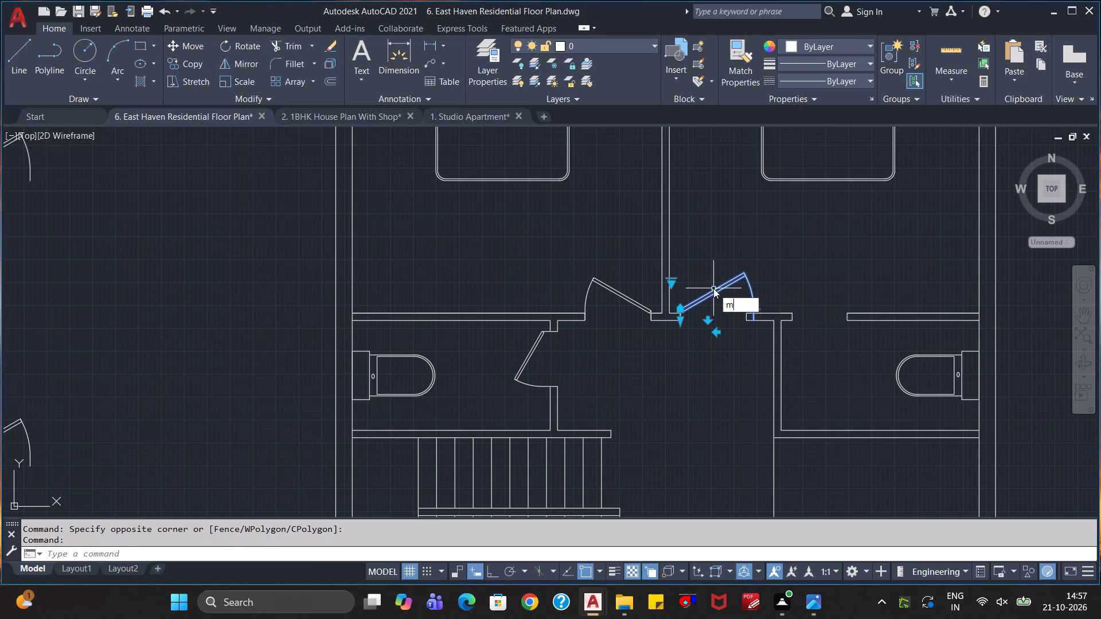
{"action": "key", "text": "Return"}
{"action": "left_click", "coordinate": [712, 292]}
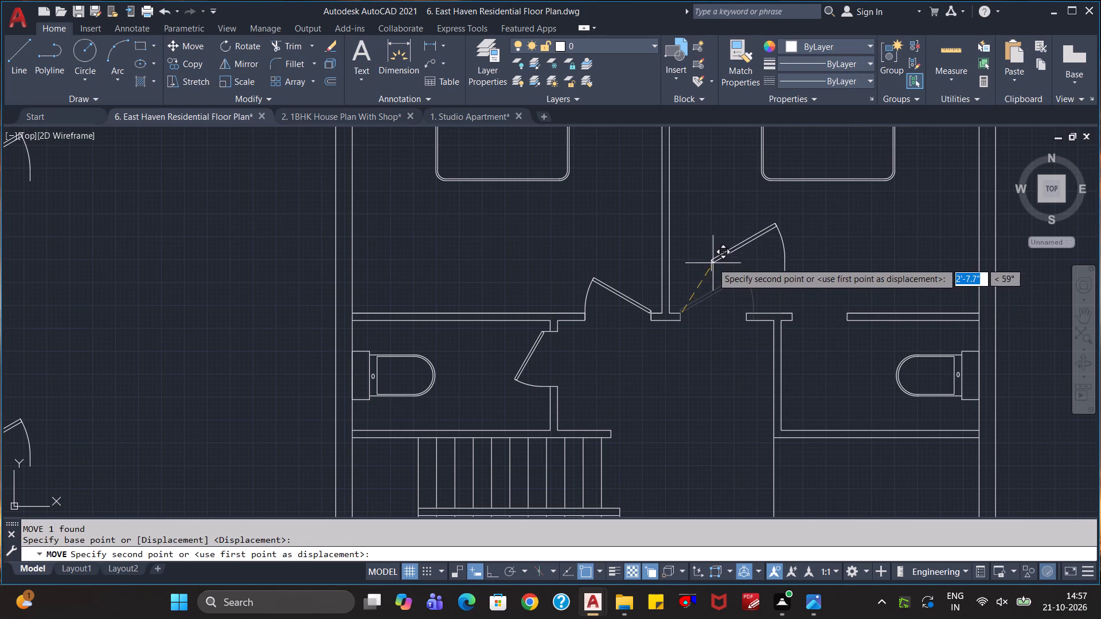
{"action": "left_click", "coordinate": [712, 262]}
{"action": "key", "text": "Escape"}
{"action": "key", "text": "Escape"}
Align the right bedroom door to the opening's lower wall corners, hinged at the central partition side, scaling it to the opening.
{"action": "left_click", "coordinate": [739, 281]}
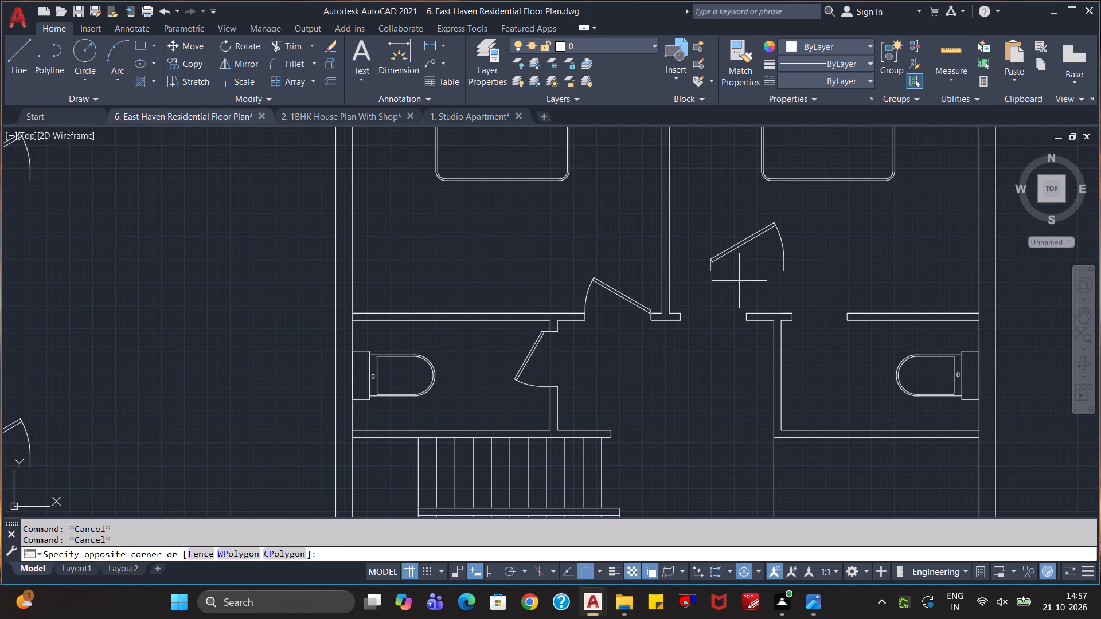
{"action": "left_click", "coordinate": [707, 246]}
{"action": "type", "text": "al"}
{"action": "key", "text": "Return"}
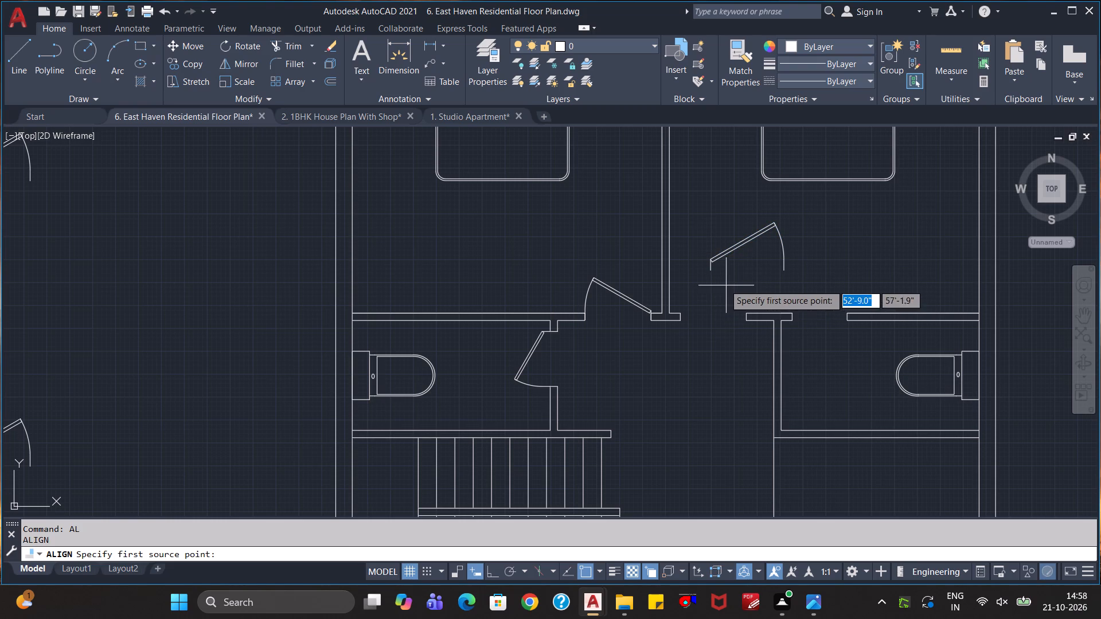
{"action": "left_click", "coordinate": [713, 270]}
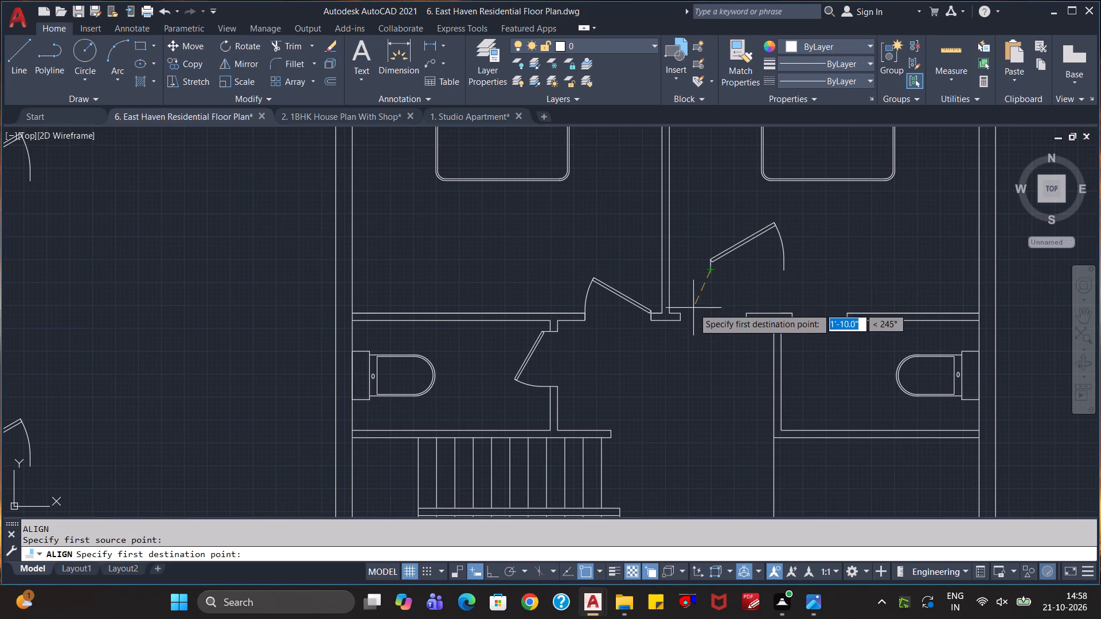
{"action": "left_click", "coordinate": [681, 320]}
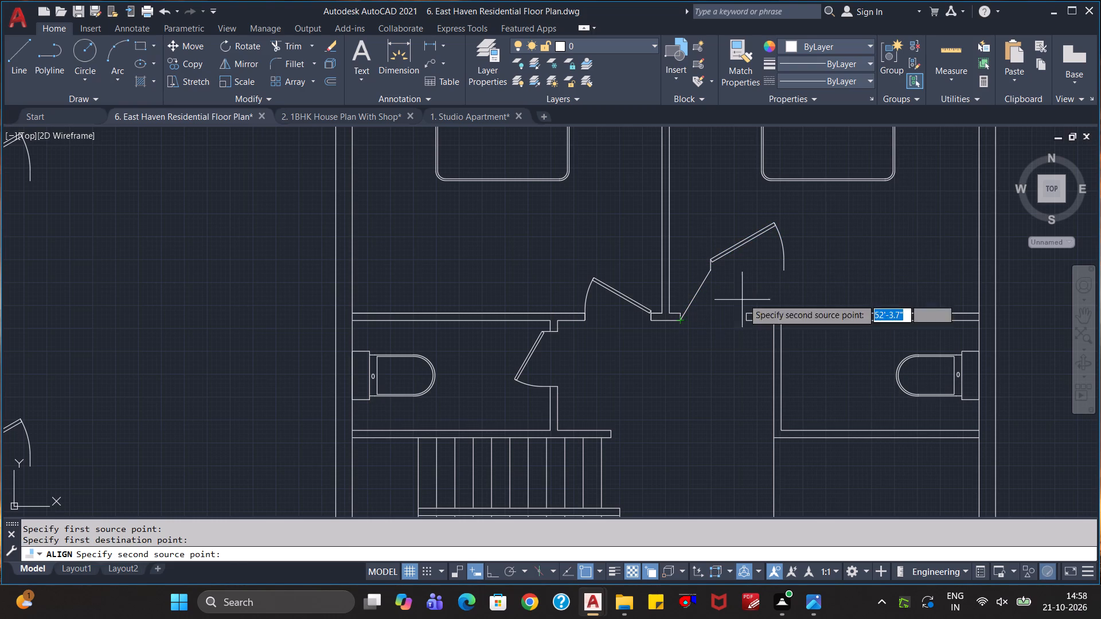
{"action": "left_click", "coordinate": [783, 273]}
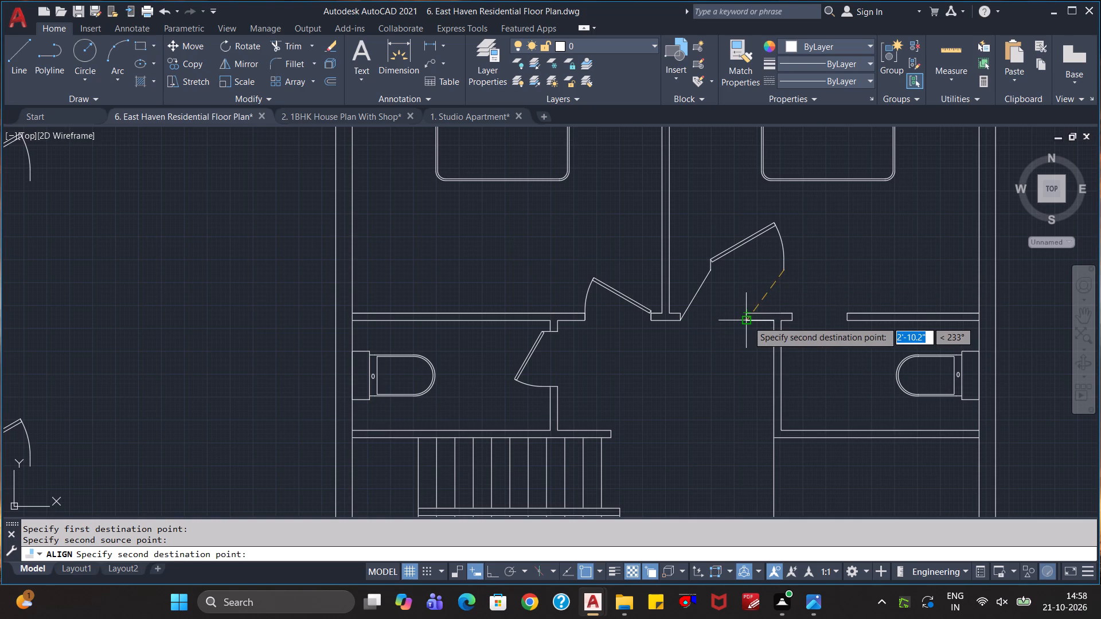
{"action": "left_click", "coordinate": [748, 321]}
{"action": "key", "text": "Return"}
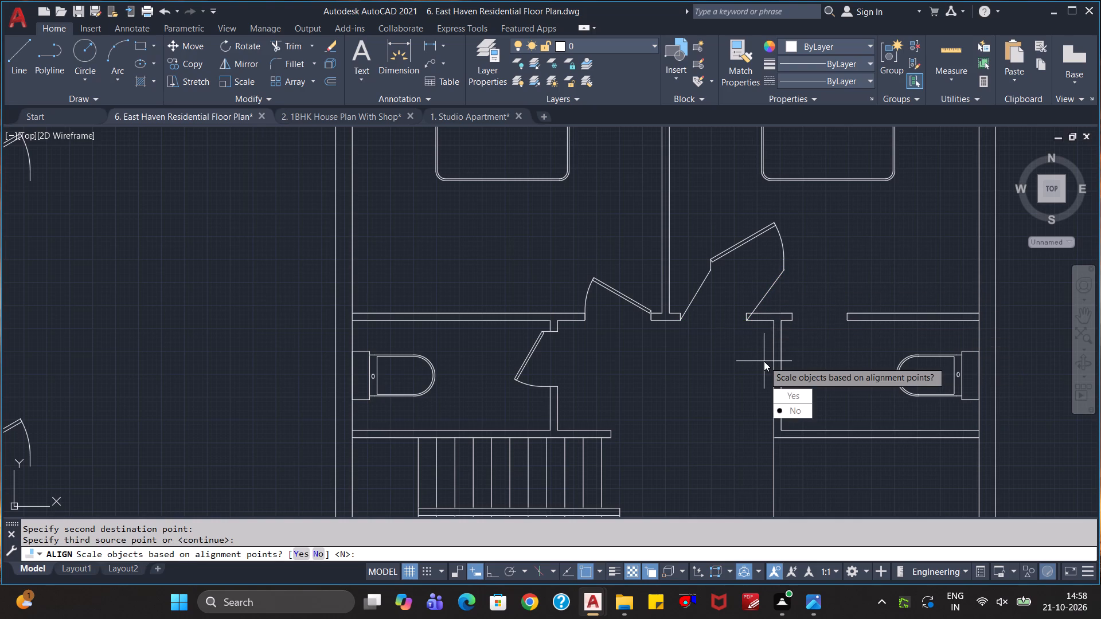
{"action": "key", "text": "y"}
{"action": "key", "text": "Return"}
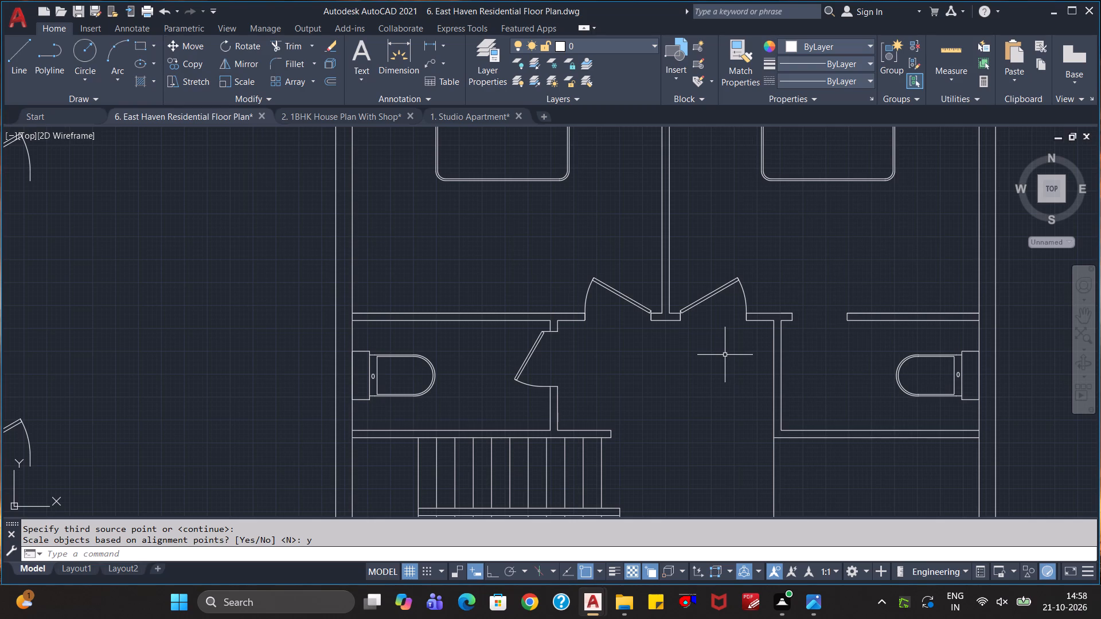
Rotate the lower of the two spare doors beside the plan 90° clockwise about its hinge-side jamb end, with Ortho on.
{"action": "scroll", "coordinate": [725, 351], "scroll_direction": "down", "scroll_amount": 1}
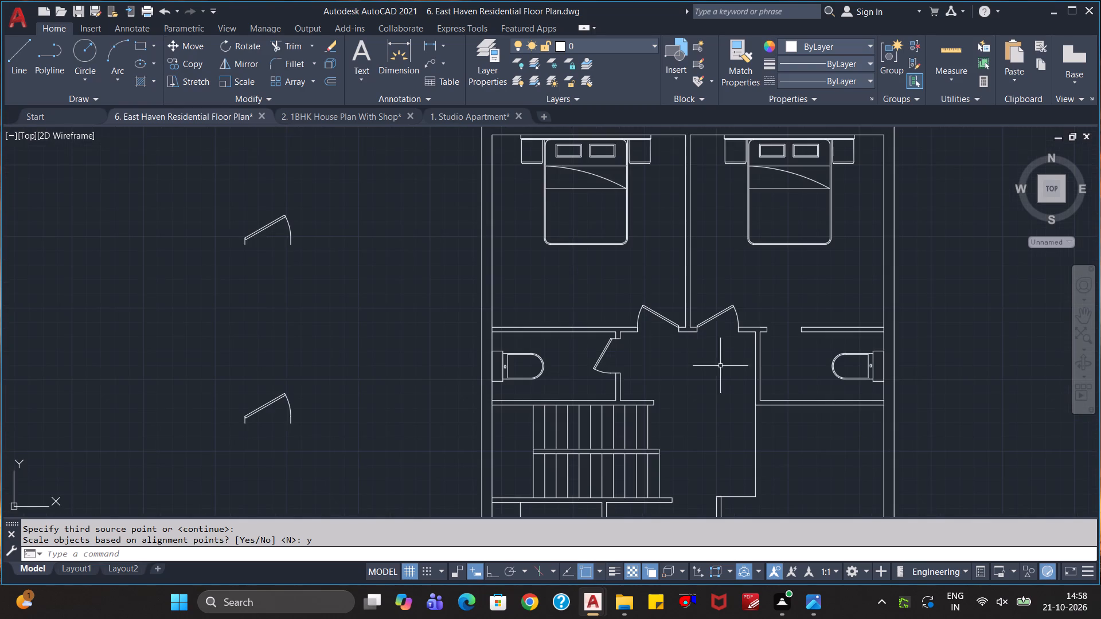
{"action": "middle_click_drag", "start_coordinate": [717, 376], "coordinate": [654, 318]}
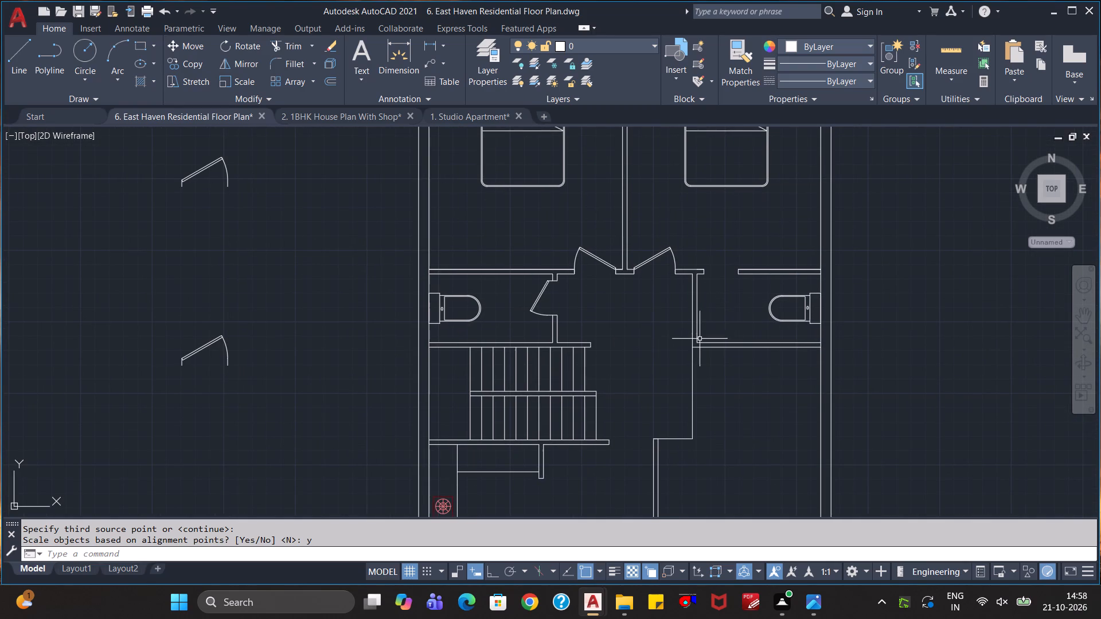
{"action": "left_click", "coordinate": [246, 367]}
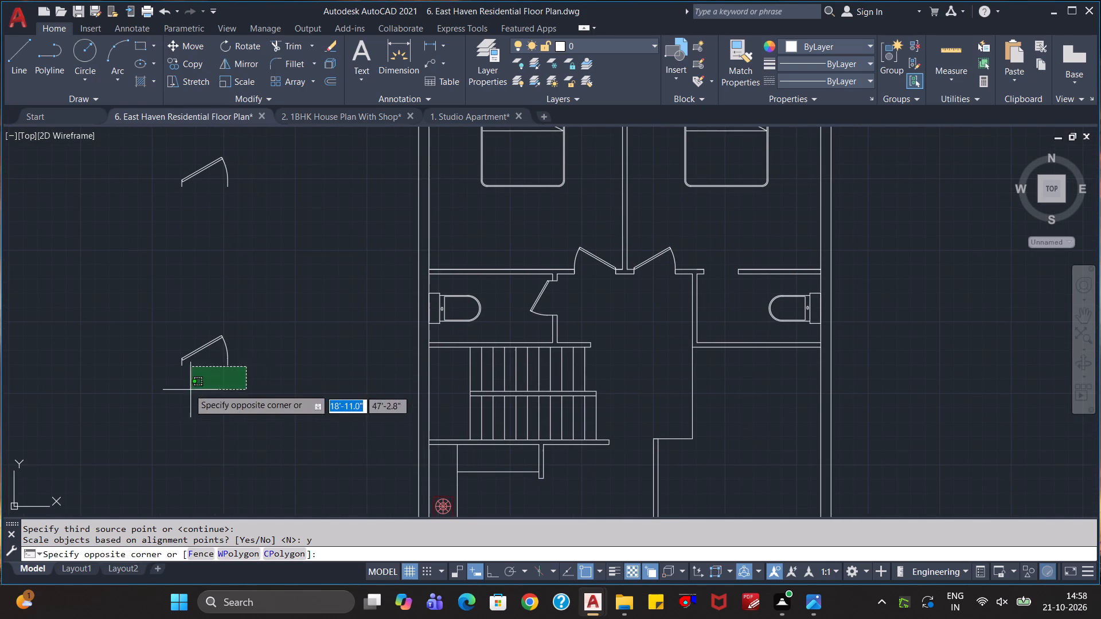
{"action": "left_click", "coordinate": [162, 312]}
{"action": "type", "text": "ro"}
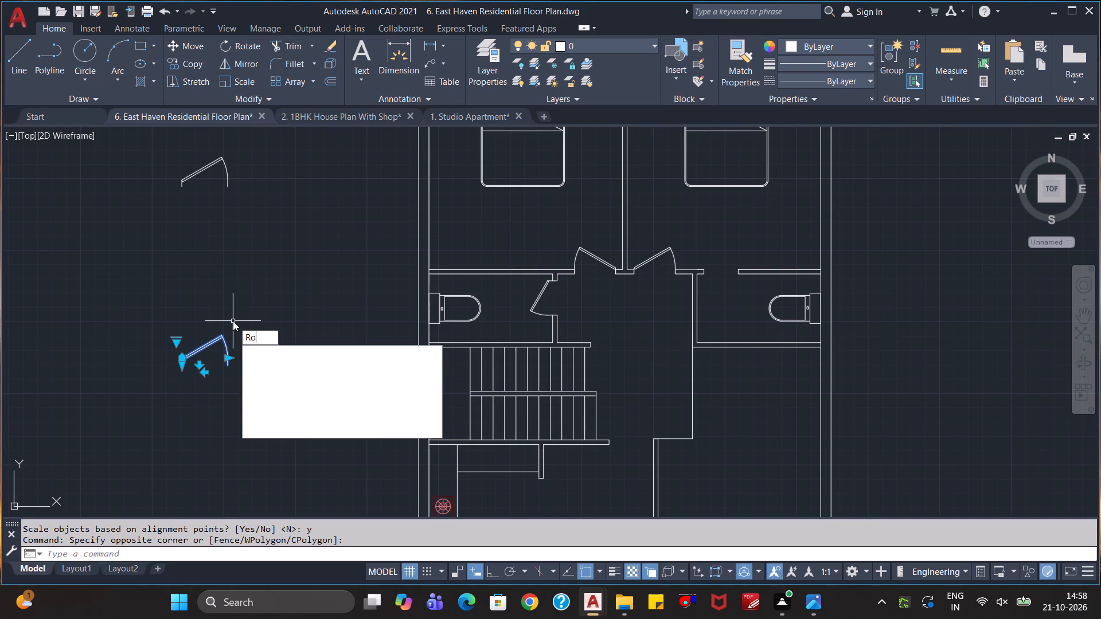
{"action": "key", "text": "Return"}
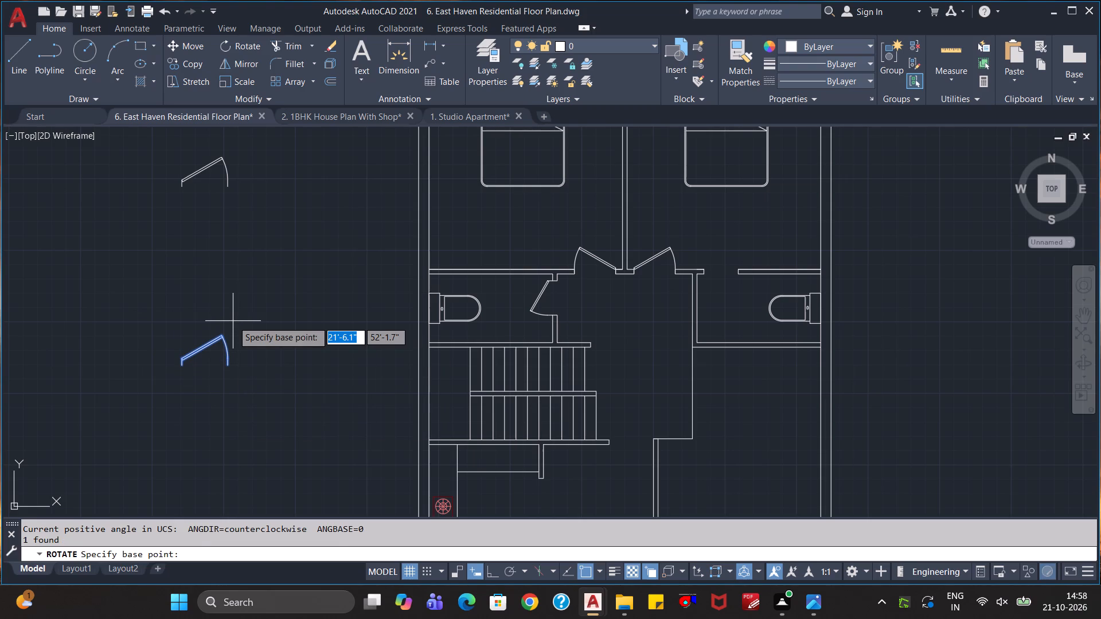
{"action": "left_click", "coordinate": [179, 367]}
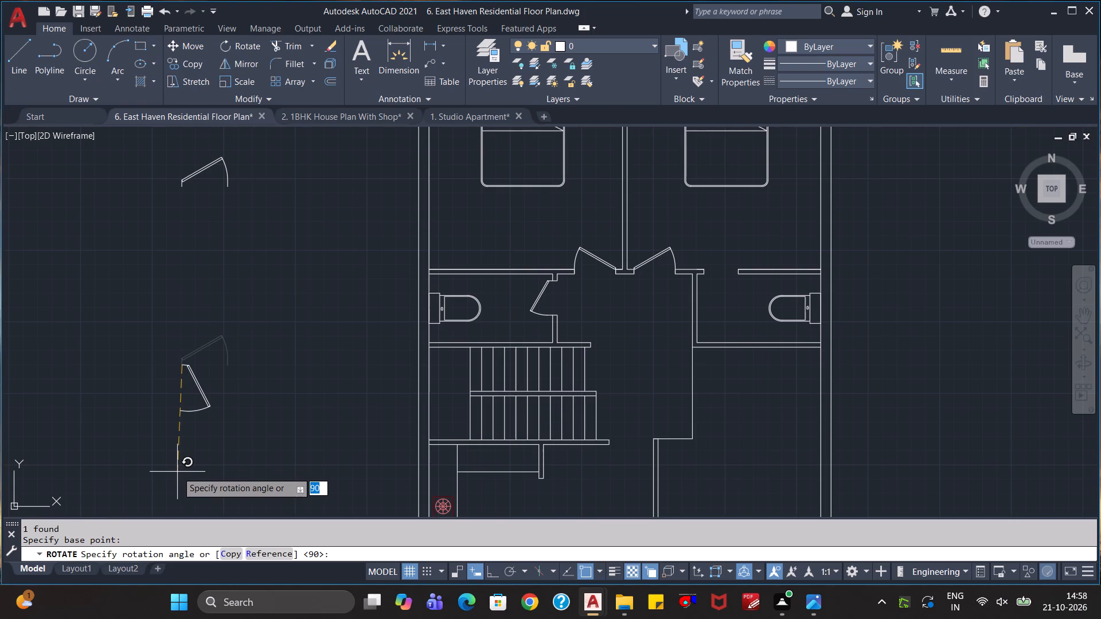
{"action": "key", "text": "F8"}
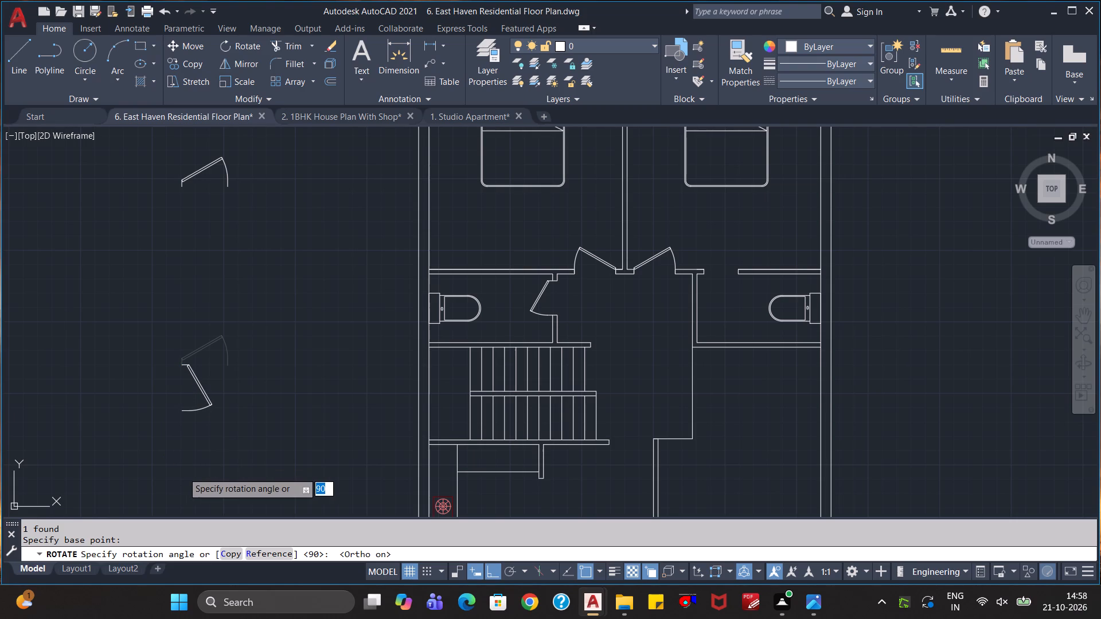
{"action": "left_click", "coordinate": [181, 468]}
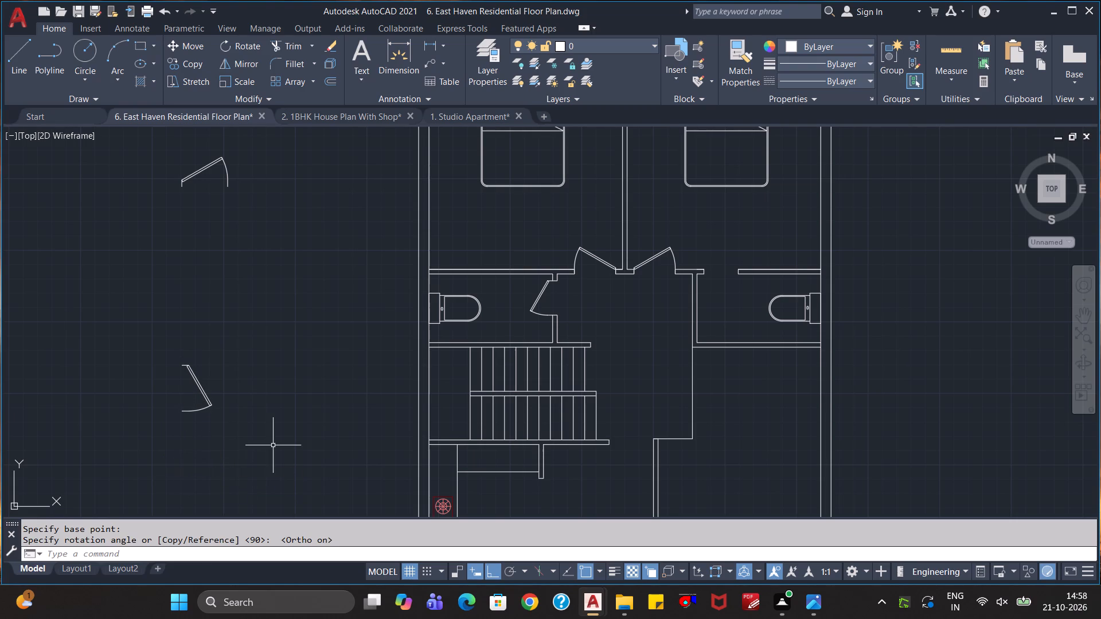
Flip the rotated spare door so its leaf swings to the opposite side, keeping the hinge at the upper end.
{"action": "left_click", "coordinate": [200, 385]}
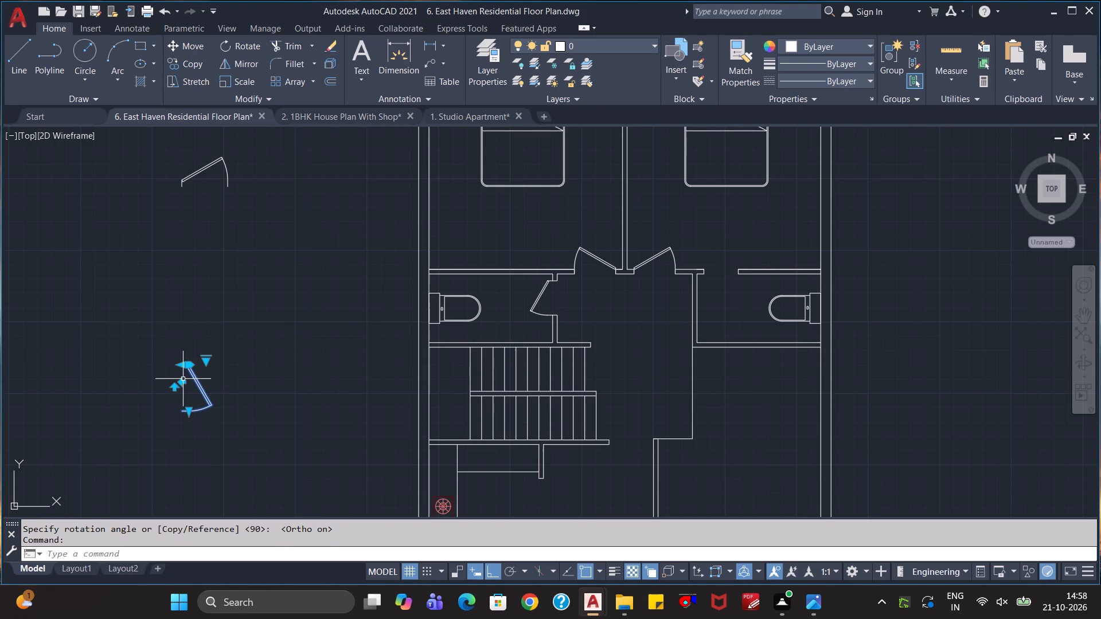
{"action": "left_click", "coordinate": [182, 379]}
{"action": "key", "text": "Escape"}
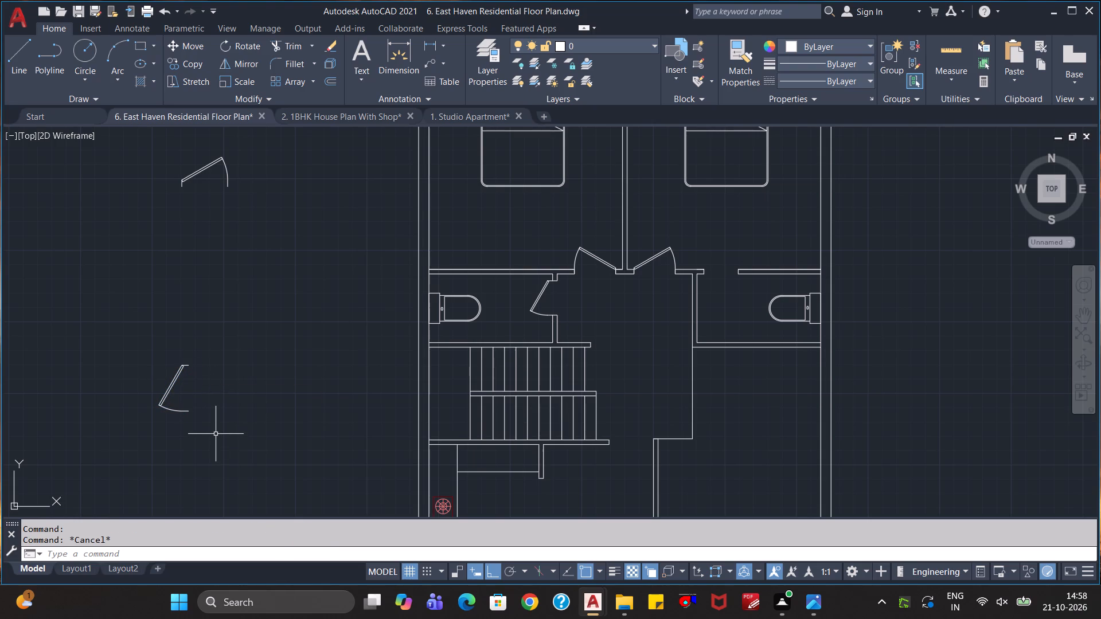
{"action": "left_click", "coordinate": [214, 433]}
{"action": "left_click", "coordinate": [150, 373]}
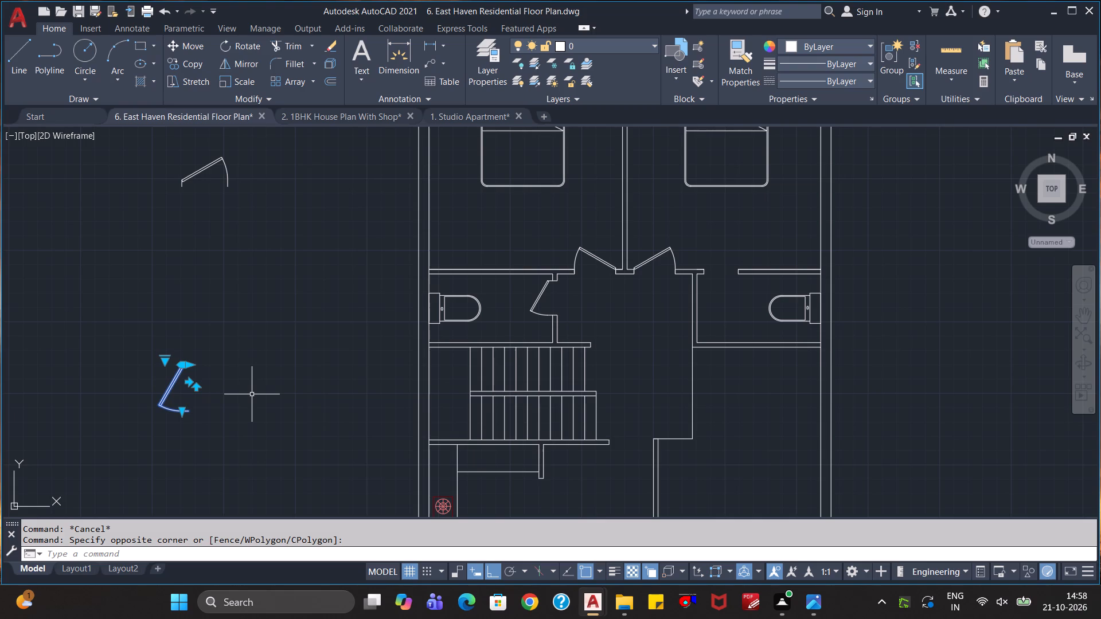
{"action": "key", "text": "Escape"}
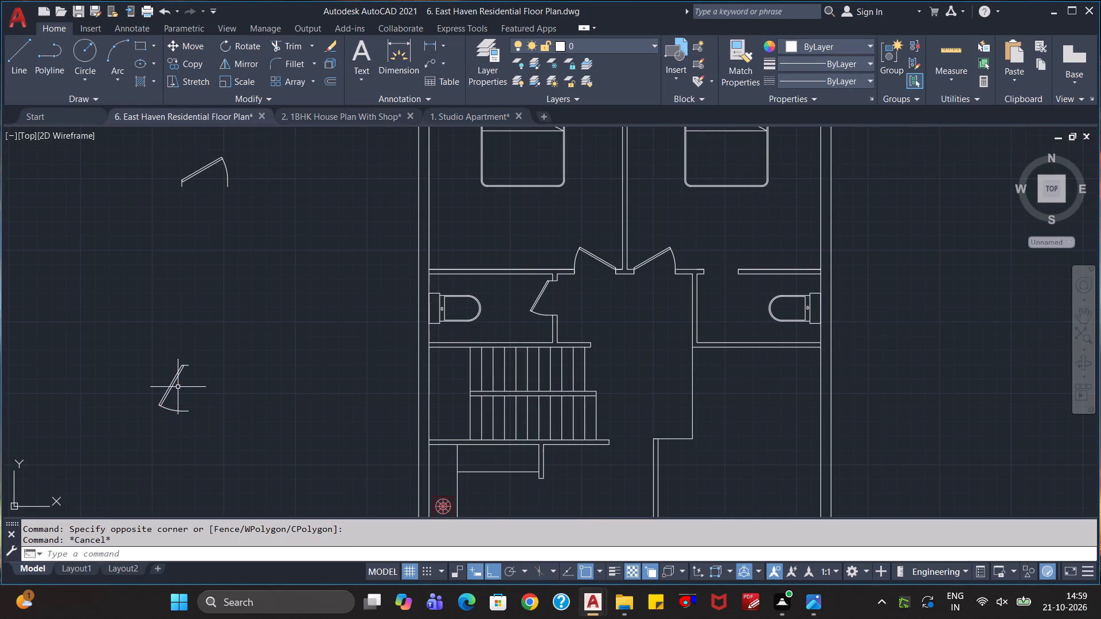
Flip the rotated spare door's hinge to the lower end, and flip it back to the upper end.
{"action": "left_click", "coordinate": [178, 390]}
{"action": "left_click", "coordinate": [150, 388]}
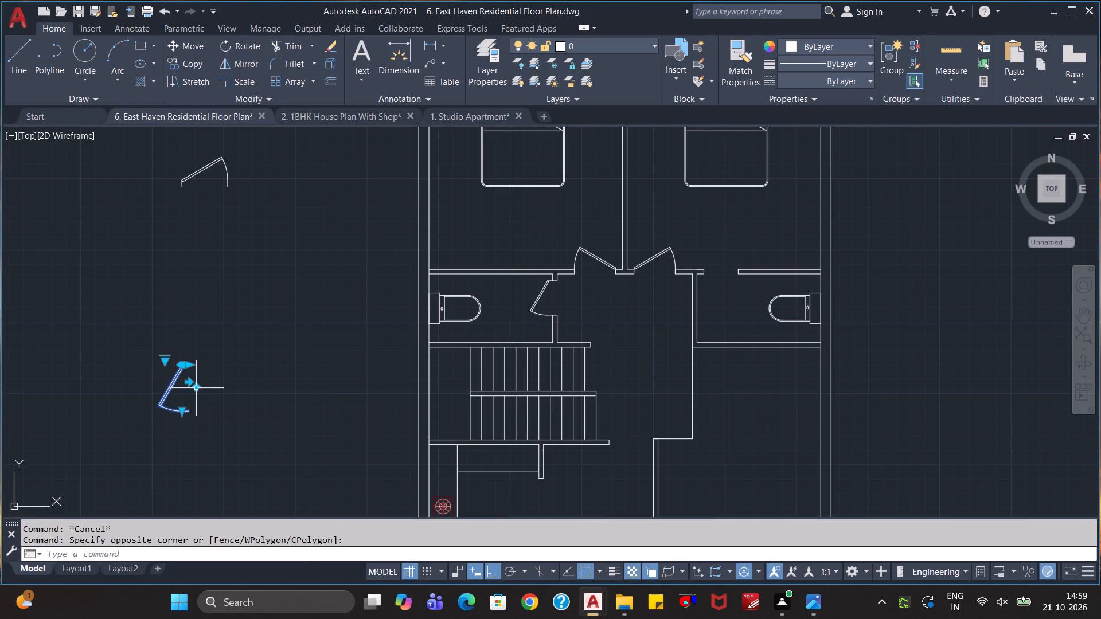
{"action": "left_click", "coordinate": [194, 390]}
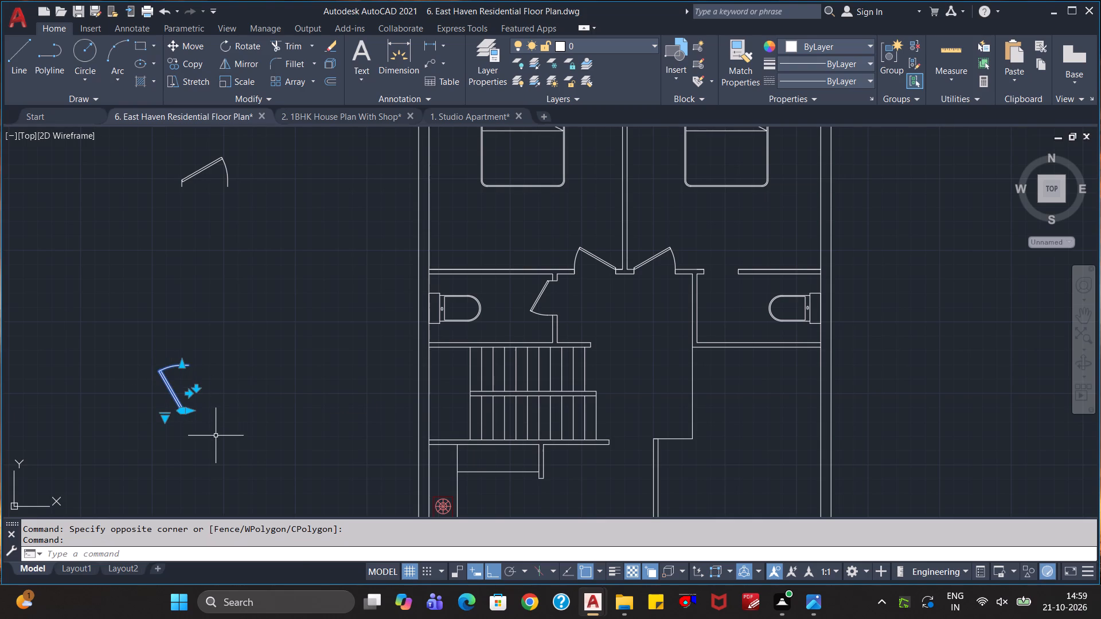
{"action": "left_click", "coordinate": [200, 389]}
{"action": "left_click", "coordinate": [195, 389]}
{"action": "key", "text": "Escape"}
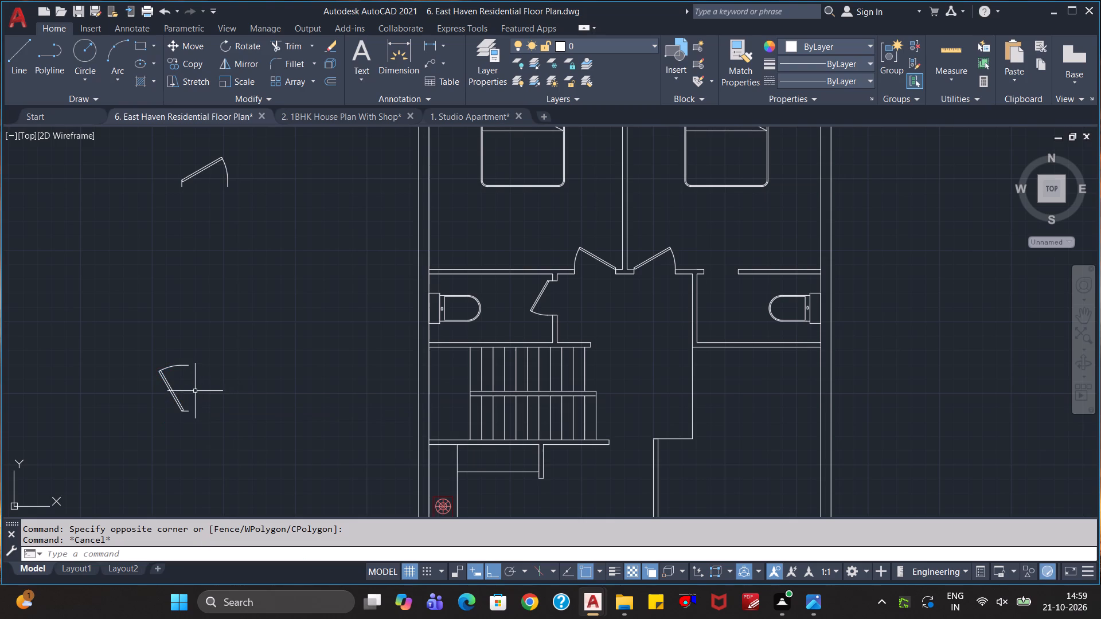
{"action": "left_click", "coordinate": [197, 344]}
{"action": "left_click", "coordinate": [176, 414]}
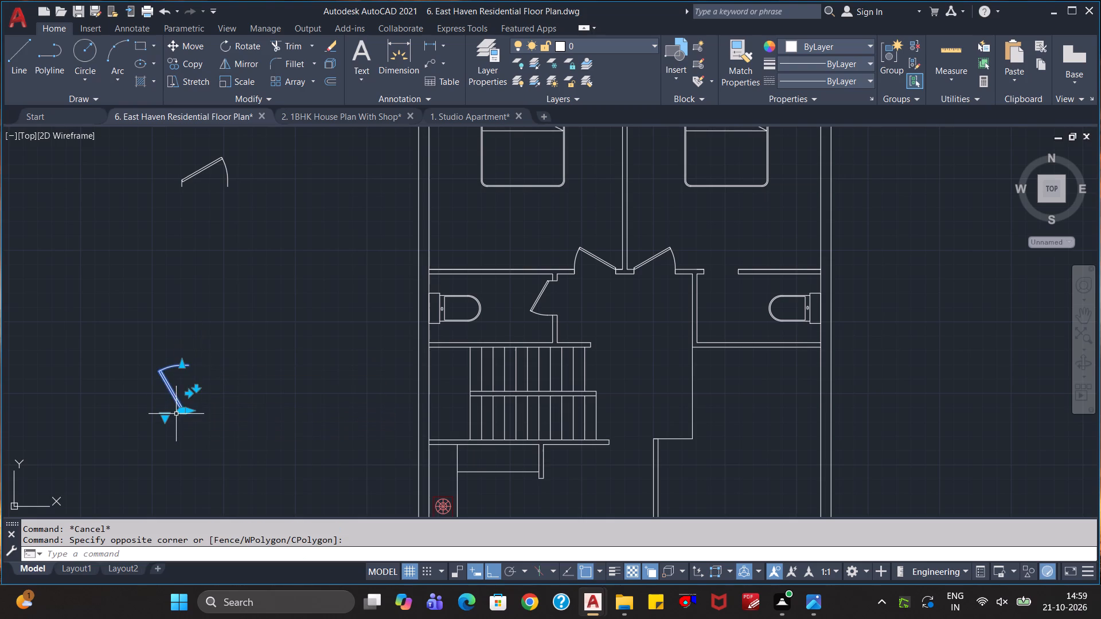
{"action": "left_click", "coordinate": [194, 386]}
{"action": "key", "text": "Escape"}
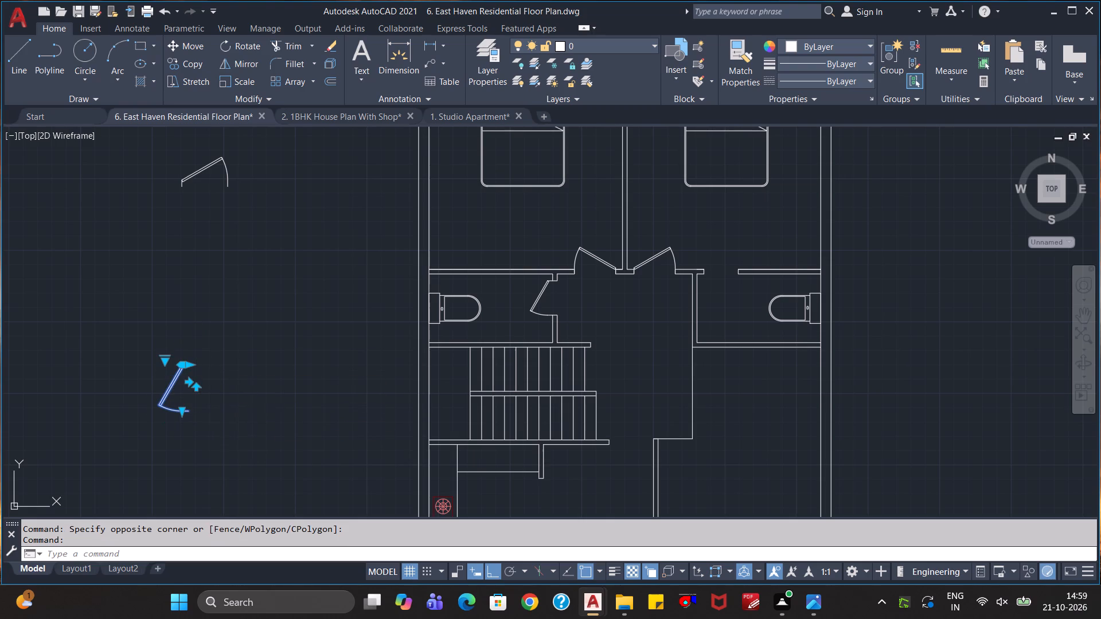
Align the rotated spare door to the right toilet opening's upper wall corners, hinged nearest the toilet's inner side wall, scaling it to the opening.
{"action": "left_click", "coordinate": [218, 416]}
{"action": "left_click", "coordinate": [156, 391]}
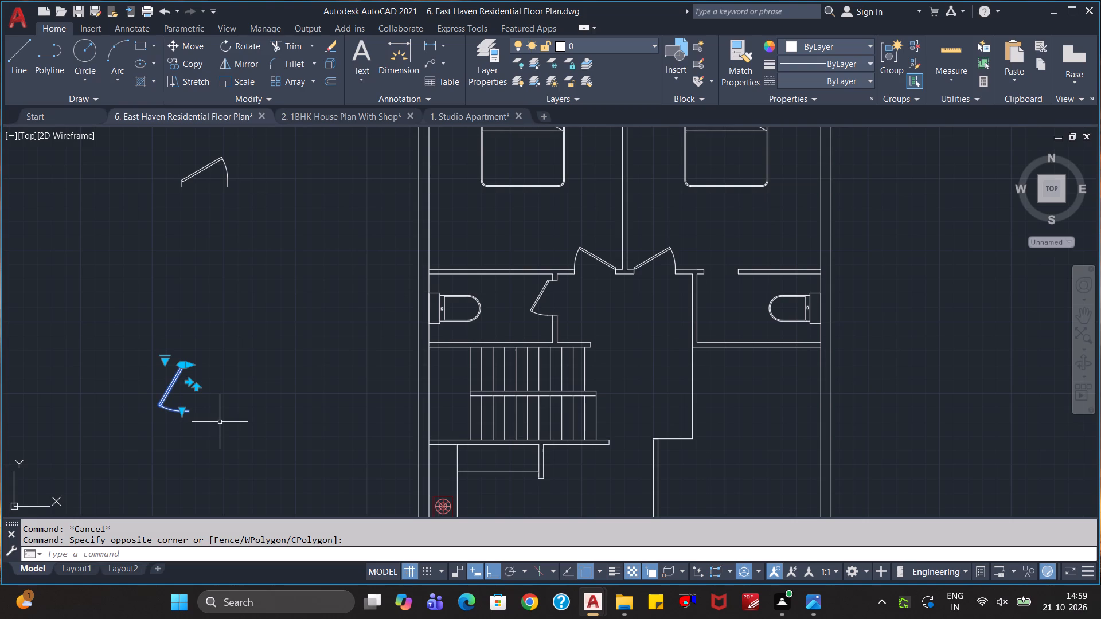
{"action": "scroll", "coordinate": [271, 387], "scroll_direction": "up", "scroll_amount": 2}
{"action": "key", "text": "Escape"}
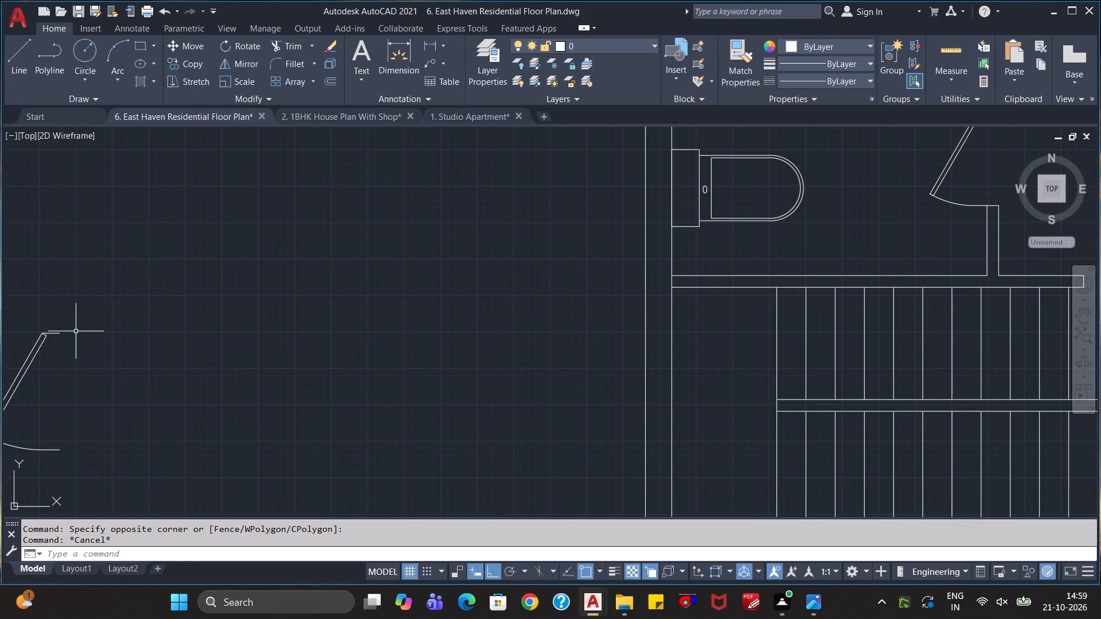
{"action": "left_click", "coordinate": [93, 361]}
{"action": "left_click", "coordinate": [36, 324]}
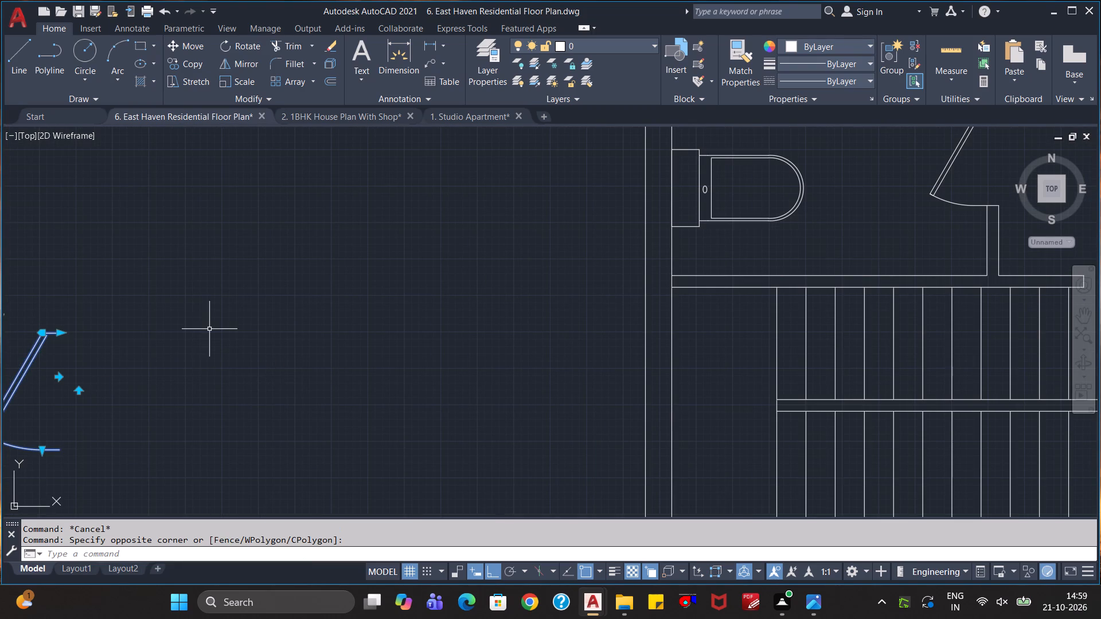
{"action": "type", "text": "al"}
{"action": "key", "text": "Return"}
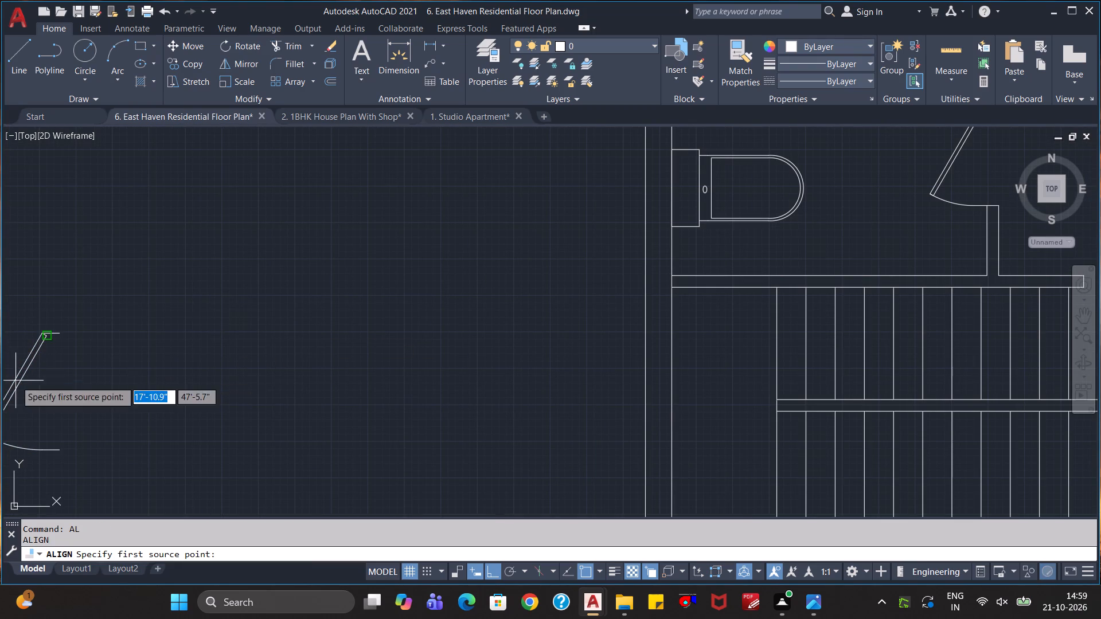
{"action": "left_click", "coordinate": [58, 335]}
{"action": "scroll", "coordinate": [341, 317], "scroll_direction": "down", "scroll_amount": 1}
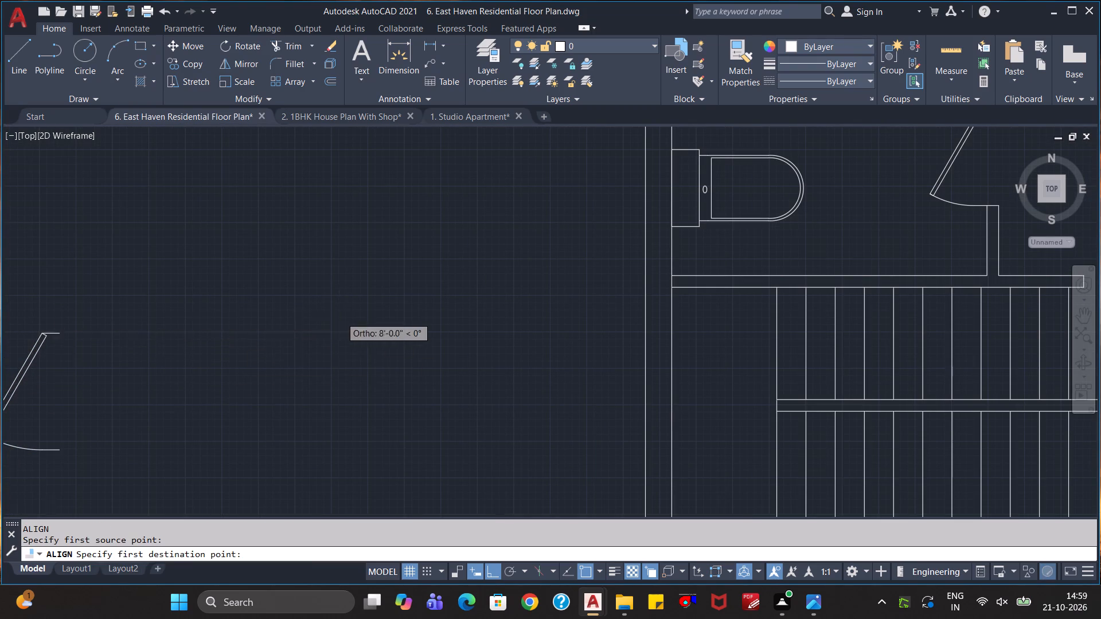
{"action": "scroll", "coordinate": [341, 317], "scroll_direction": "down", "scroll_amount": 1}
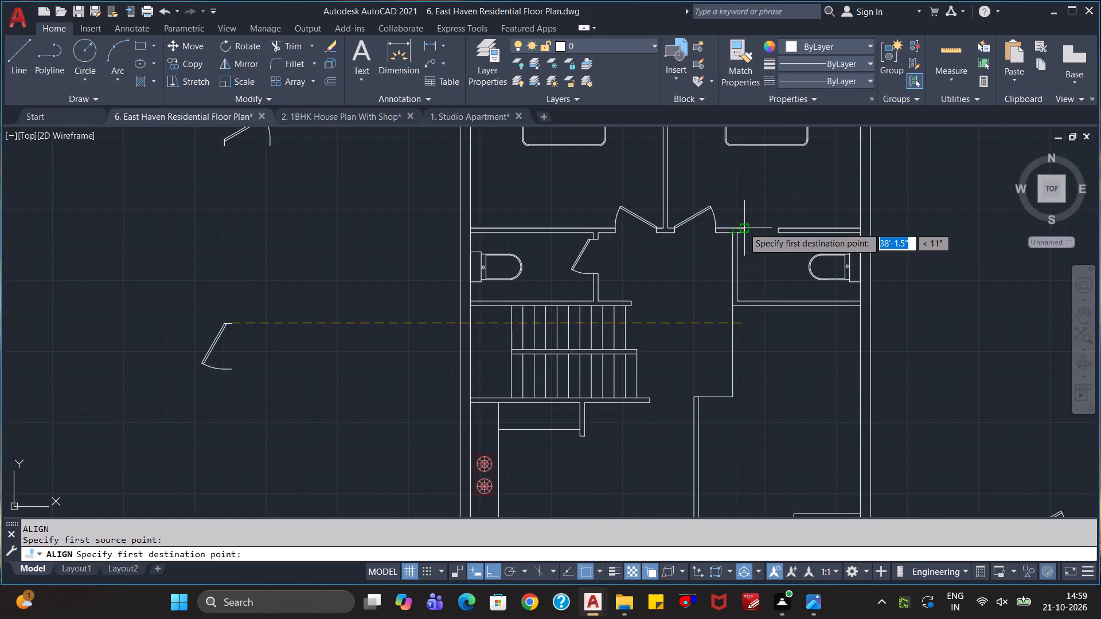
{"action": "left_click", "coordinate": [744, 226]}
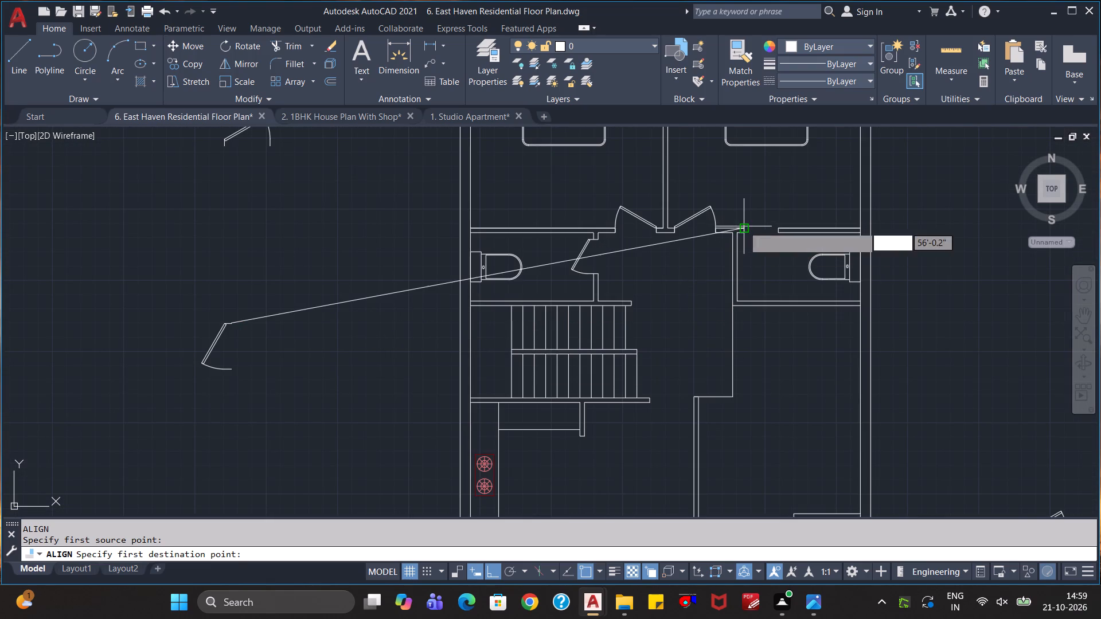
{"action": "left_click", "coordinate": [232, 369]}
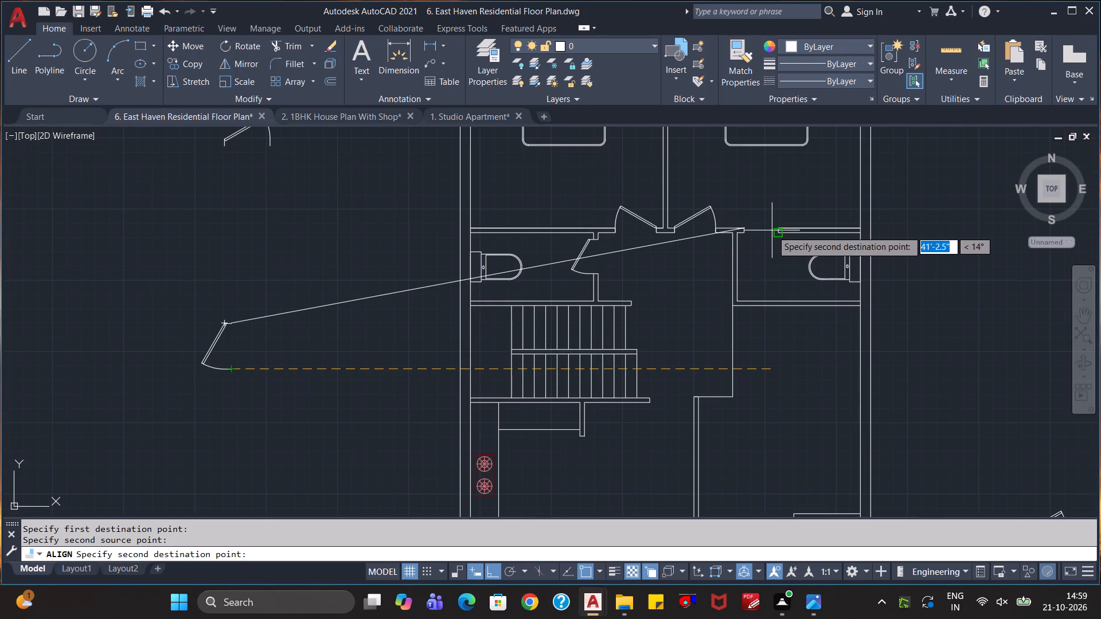
{"action": "left_click", "coordinate": [777, 227]}
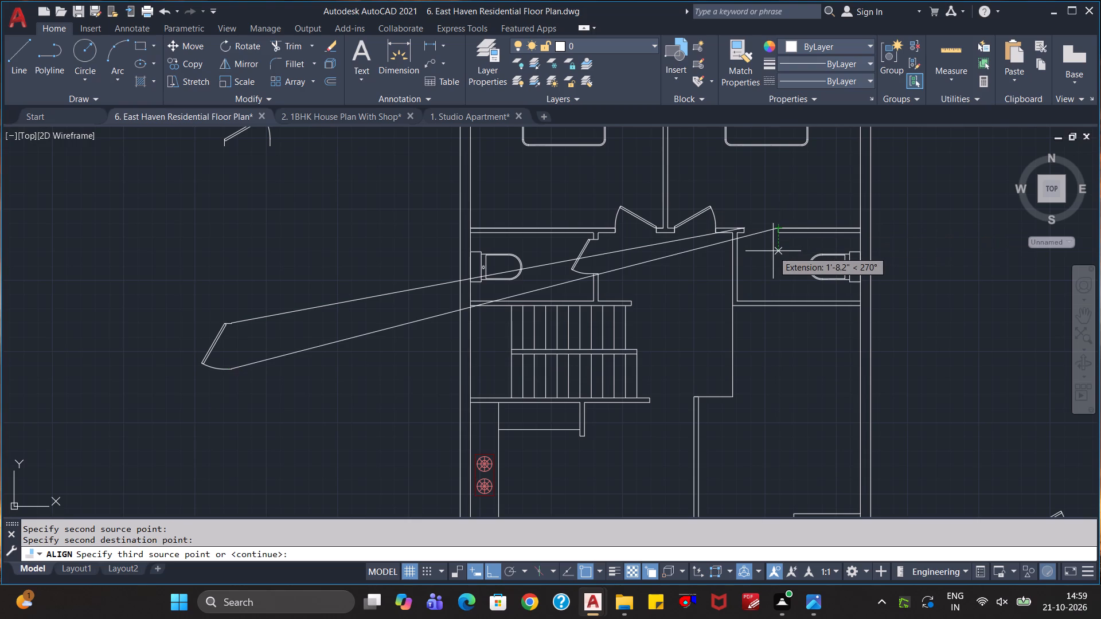
{"action": "key", "text": "Return"}
{"action": "key", "text": "y"}
{"action": "key", "text": "Return"}
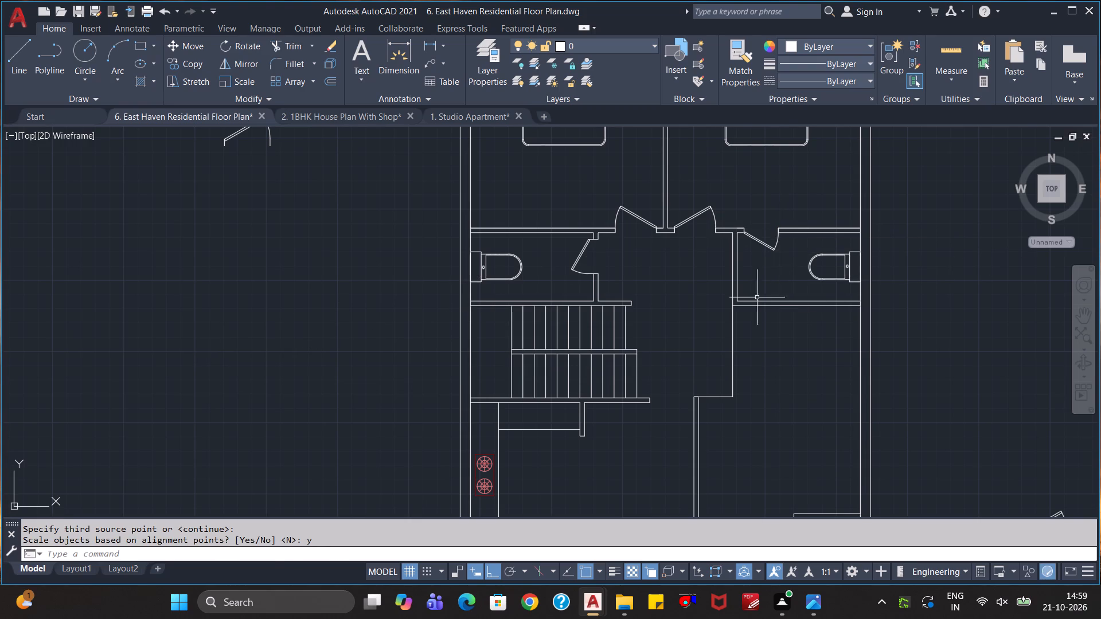
{"action": "key", "text": "Escape"}
{"action": "key", "text": "Escape"}
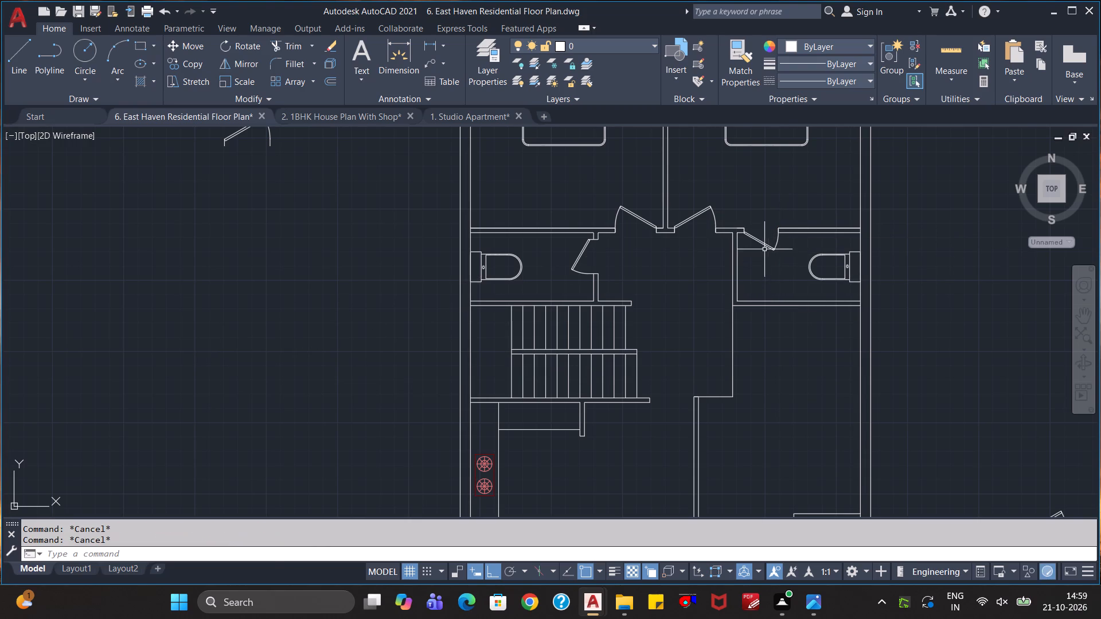
Set the right toilet door's opening angle to Open 90°.
{"action": "left_click", "coordinate": [763, 240]}
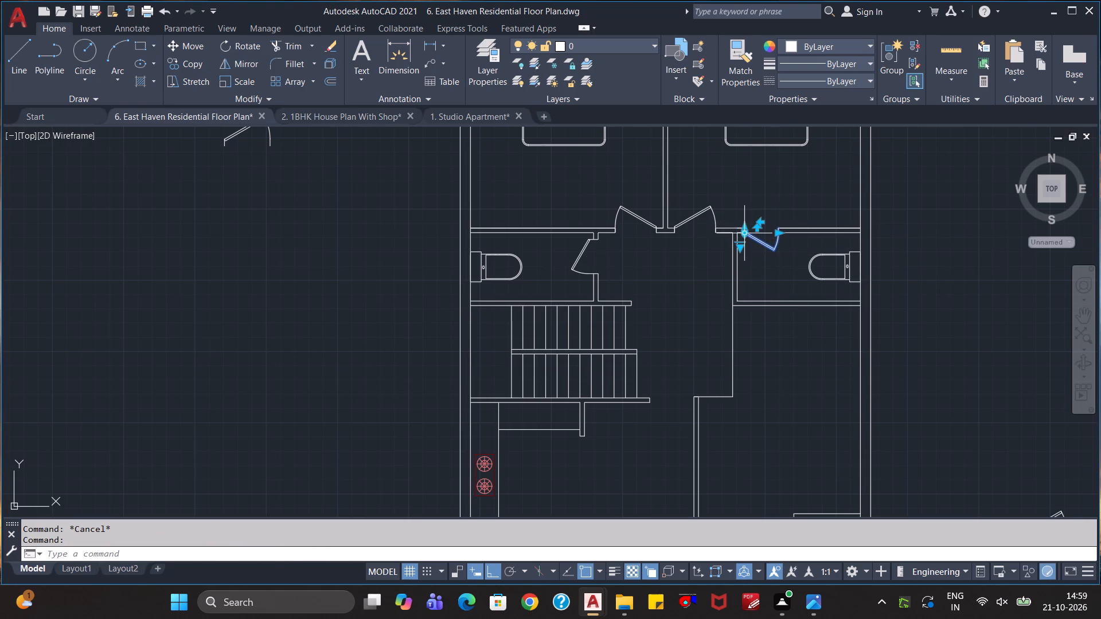
{"action": "left_click", "coordinate": [741, 245]}
{"action": "left_click", "coordinate": [764, 296]}
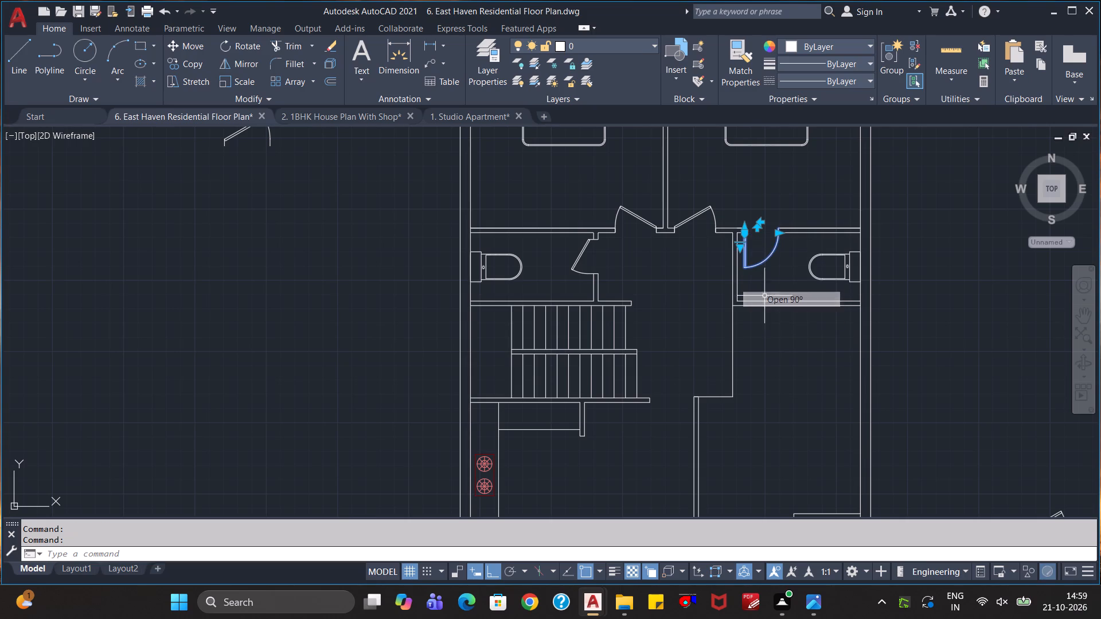
{"action": "key", "text": "Escape"}
Set the left toilet door's opening angle to Open 90°.
{"action": "scroll", "coordinate": [740, 373], "scroll_direction": "down", "scroll_amount": 1}
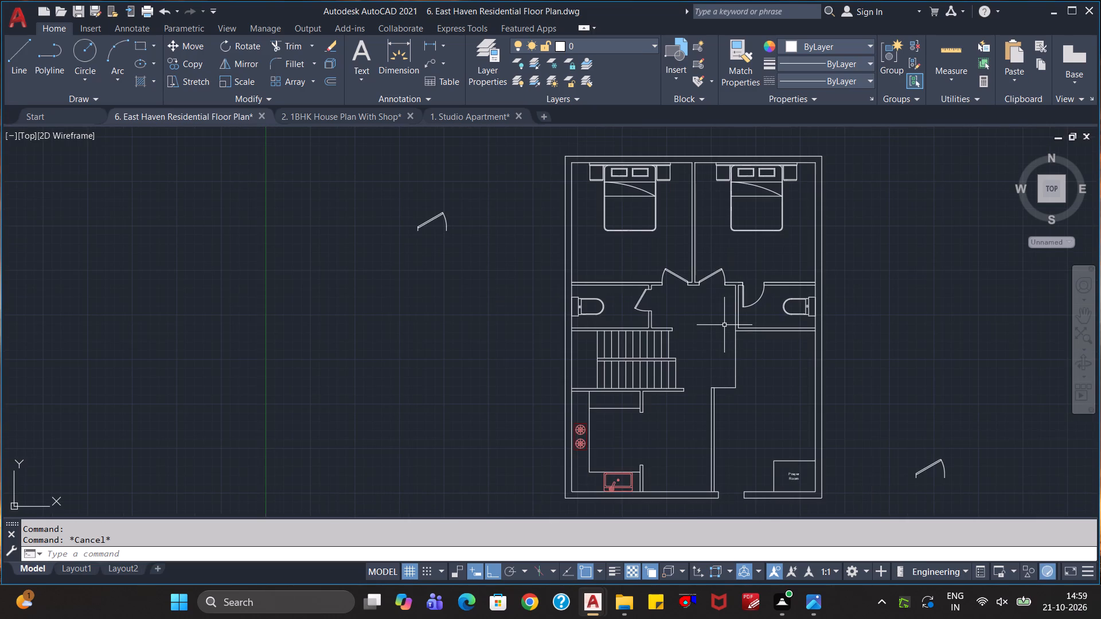
{"action": "scroll", "coordinate": [723, 326], "scroll_direction": "up", "scroll_amount": 2}
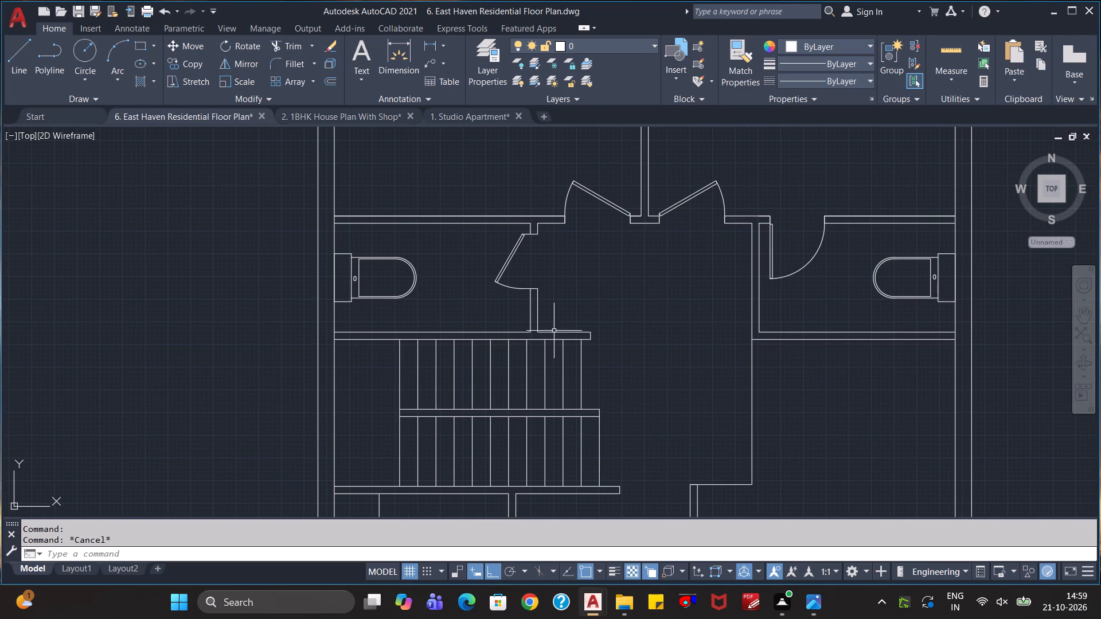
{"action": "left_click", "coordinate": [503, 273]}
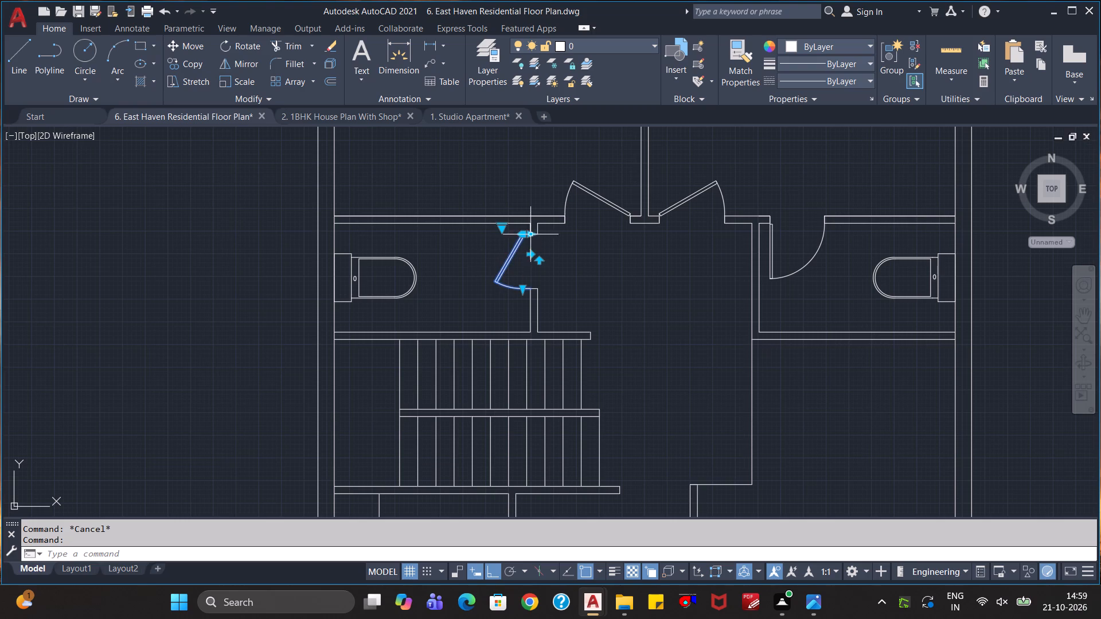
{"action": "left_click", "coordinate": [528, 236]}
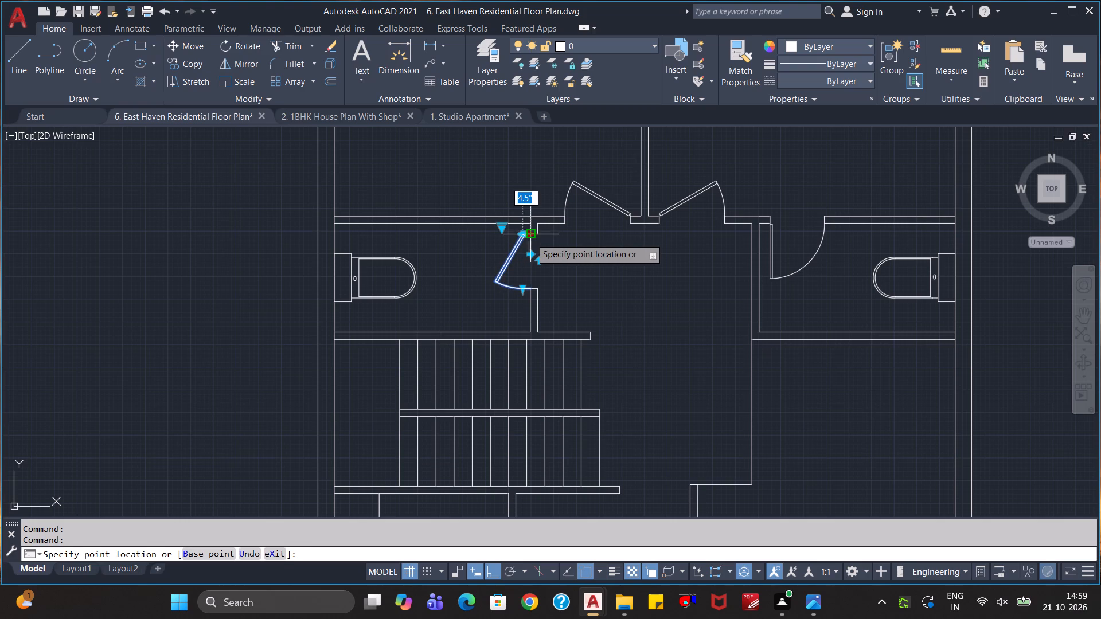
{"action": "key", "text": "Escape"}
{"action": "left_click", "coordinate": [504, 230]}
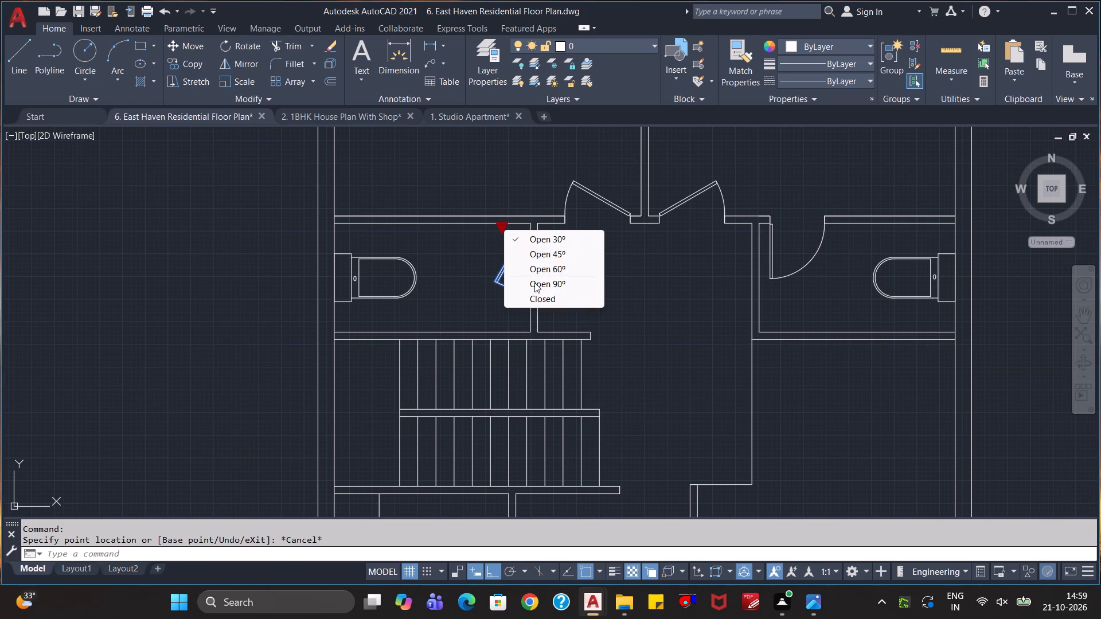
{"action": "left_click", "coordinate": [534, 283]}
Set the opening angle of both bedroom doors beside the central partition wall to Open 90°.
{"action": "left_click", "coordinate": [622, 213]}
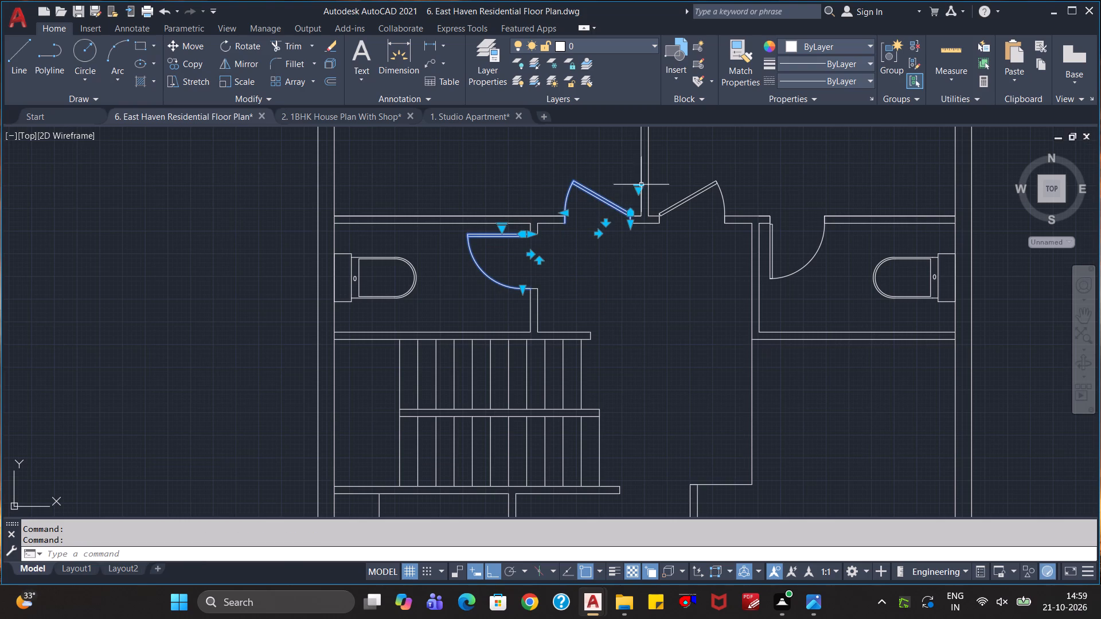
{"action": "left_click", "coordinate": [638, 187]}
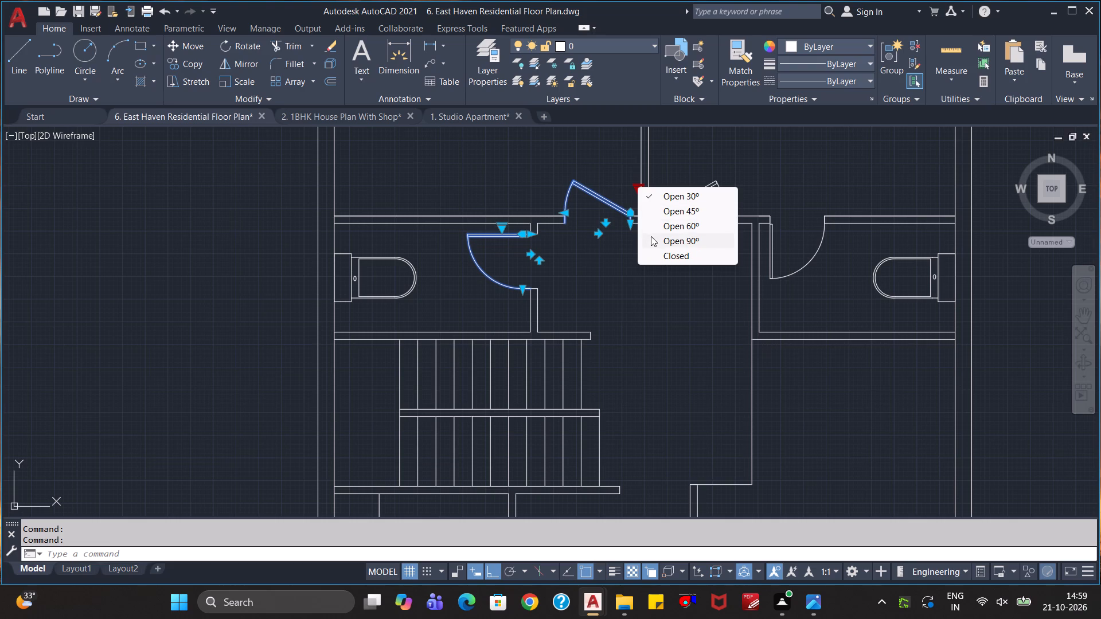
{"action": "left_click", "coordinate": [652, 236]}
{"action": "left_click", "coordinate": [669, 209]}
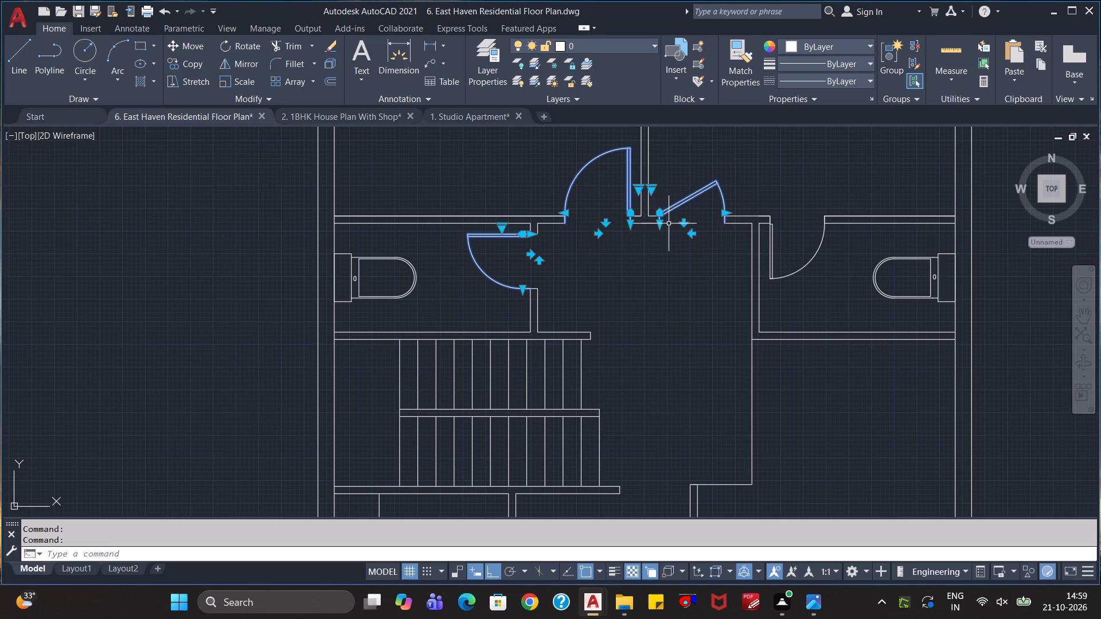
{"action": "left_click", "coordinate": [654, 191]}
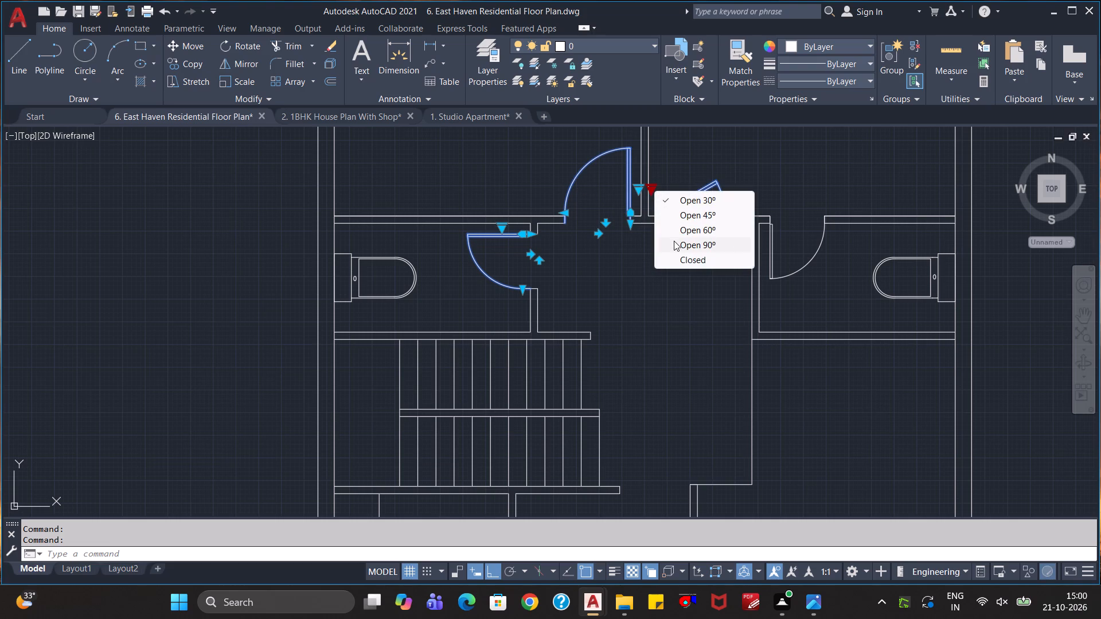
{"action": "left_click", "coordinate": [674, 241]}
{"action": "left_click", "coordinate": [647, 306]}
{"action": "key", "text": "Escape"}
{"action": "key", "text": "Escape"}
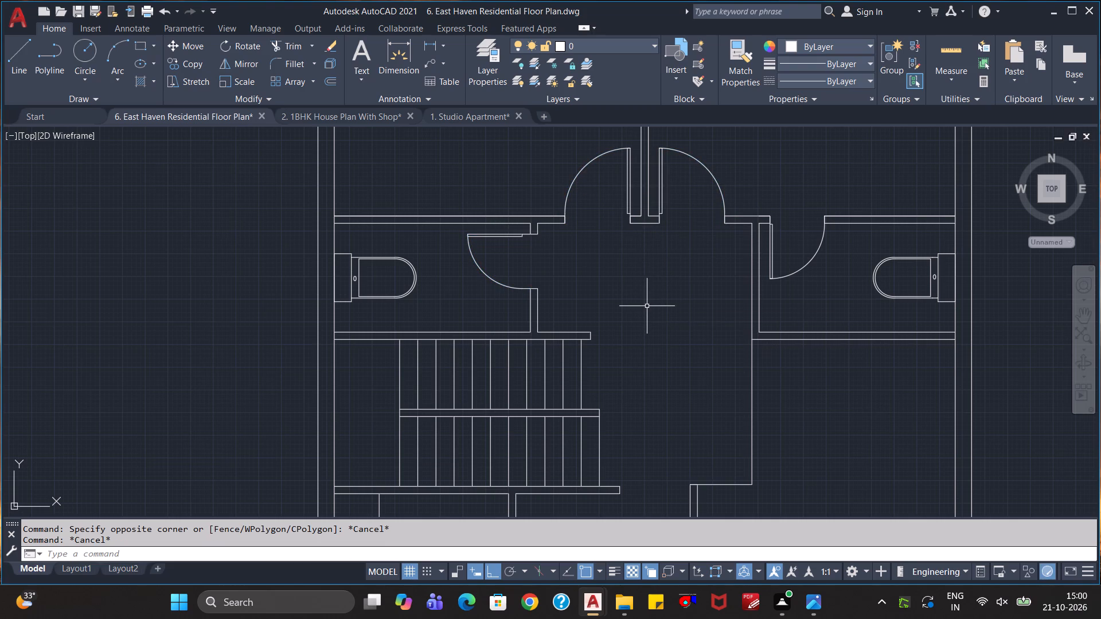
Set the opening angle of the spare door outside the plan's lower right corner to Open 90°.
{"action": "scroll", "coordinate": [647, 311], "scroll_direction": "down", "scroll_amount": 2}
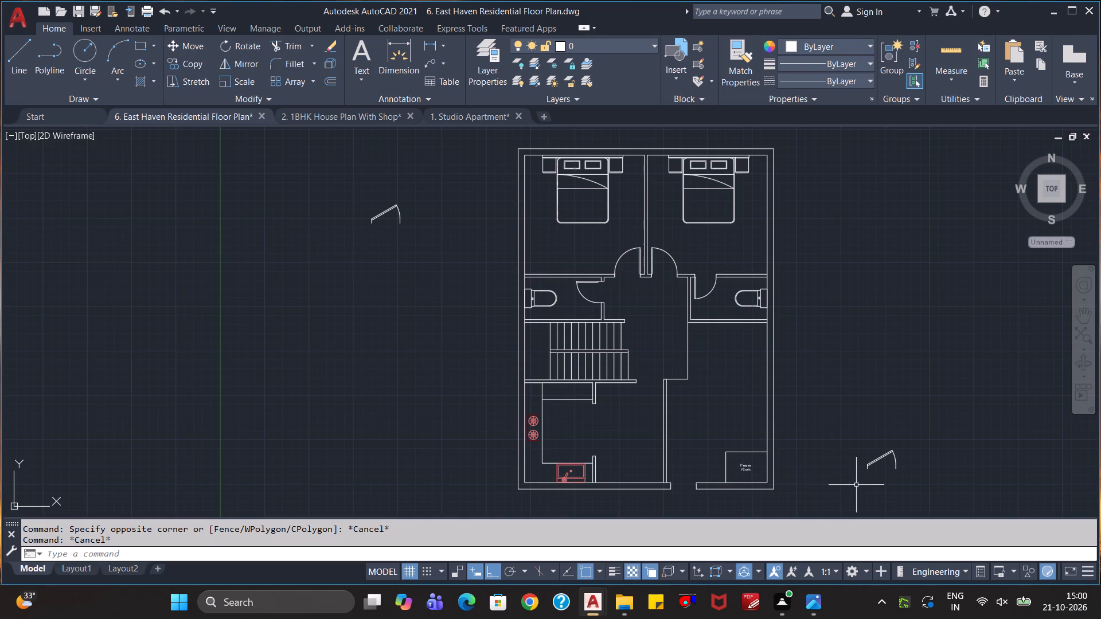
{"action": "scroll", "coordinate": [875, 487], "scroll_direction": "up", "scroll_amount": 1}
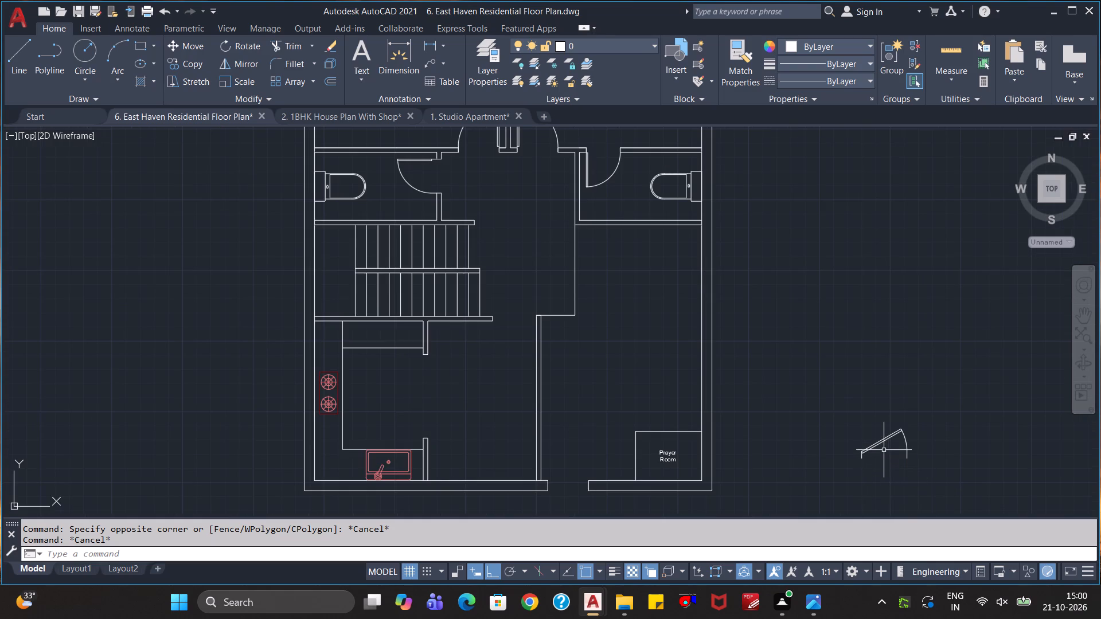
{"action": "left_click", "coordinate": [884, 443]}
{"action": "left_click", "coordinate": [856, 433]}
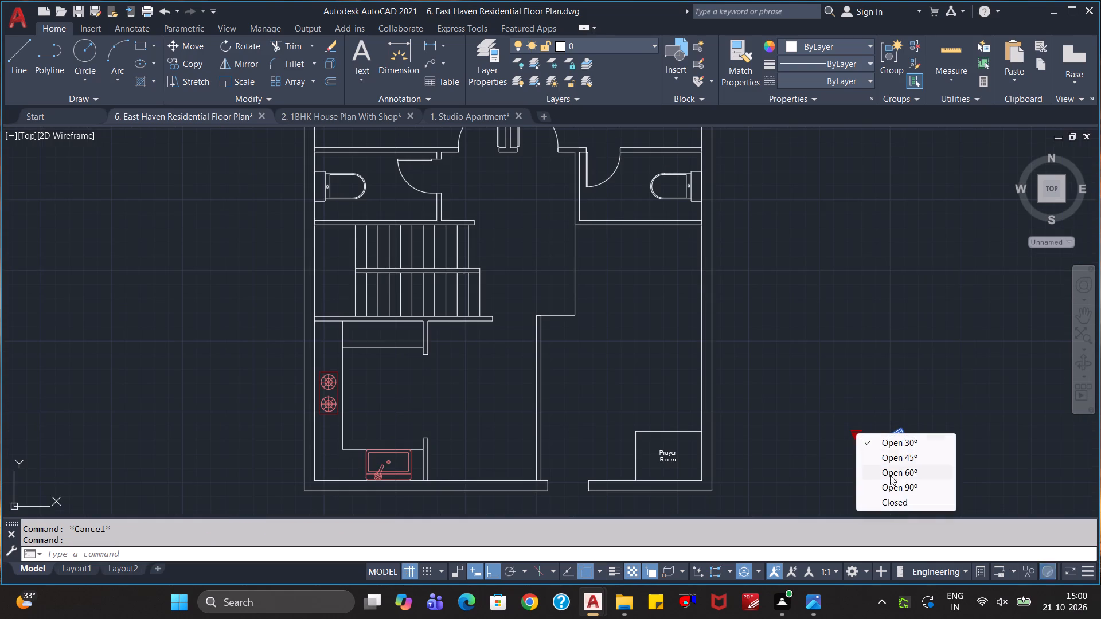
{"action": "left_click", "coordinate": [904, 489]}
{"action": "key", "text": "Escape"}
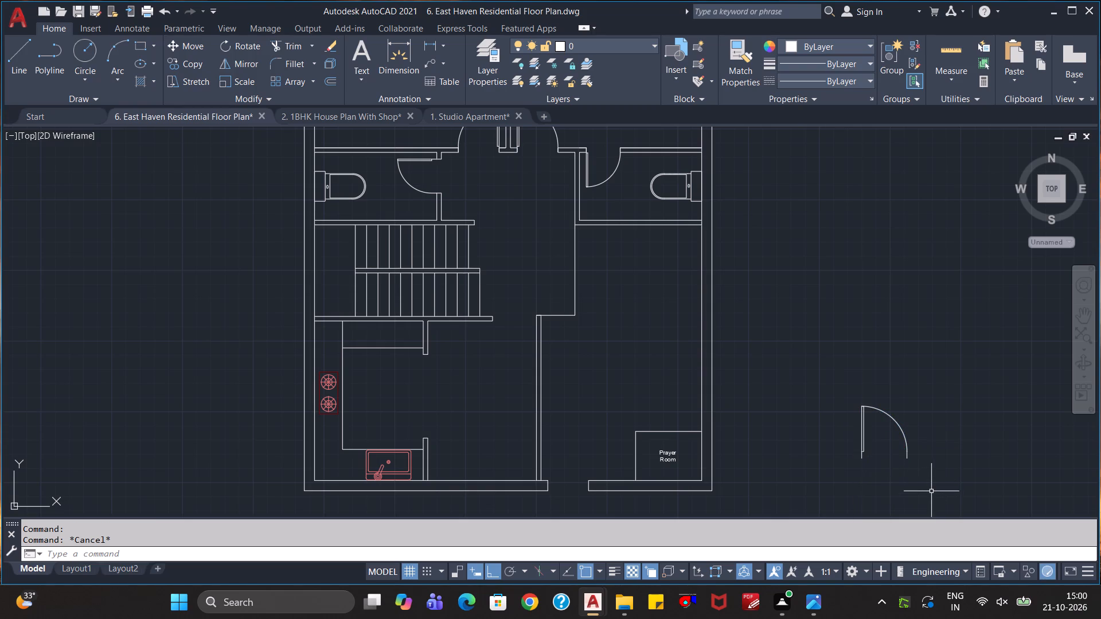
Align the 90° spare door to the main entrance opening's outer wall corners, hinged at the end away from the Prayer Room, scaling it to fit.
{"action": "left_click", "coordinate": [932, 486]}
{"action": "left_click", "coordinate": [851, 405]}
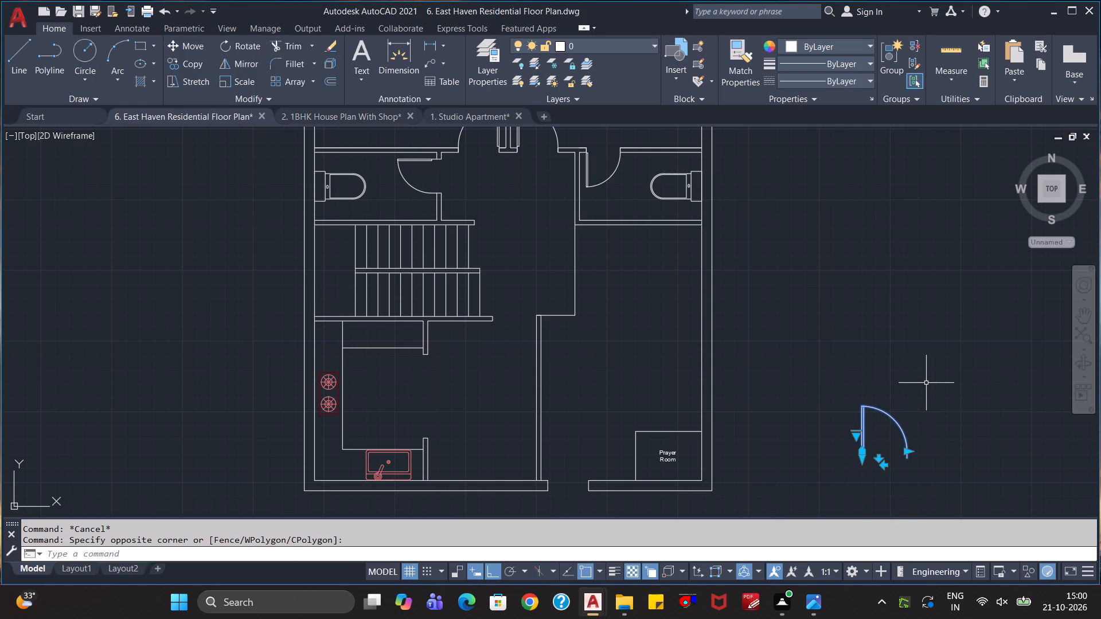
{"action": "type", "text": "al"}
{"action": "key", "text": "Return"}
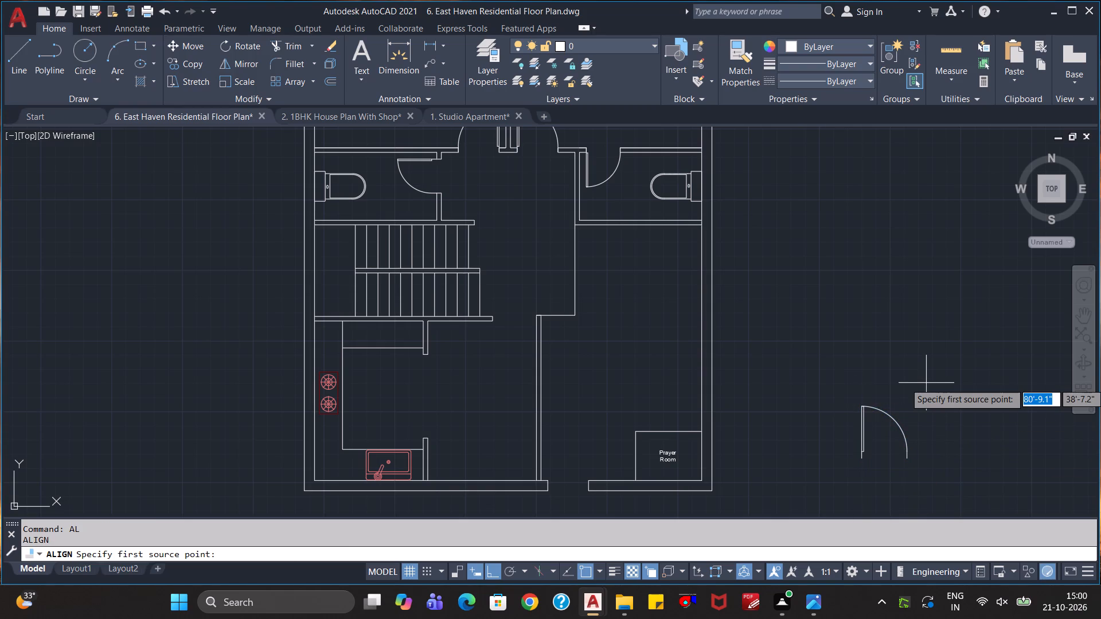
{"action": "scroll", "coordinate": [883, 459], "scroll_direction": "up", "scroll_amount": 1}
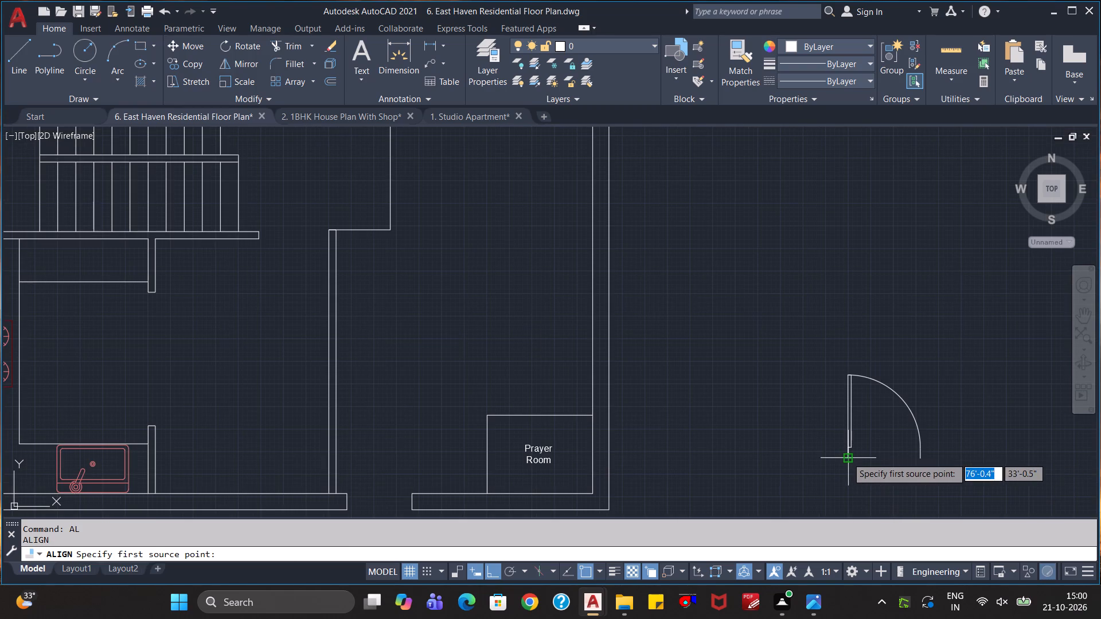
{"action": "left_click", "coordinate": [847, 457]}
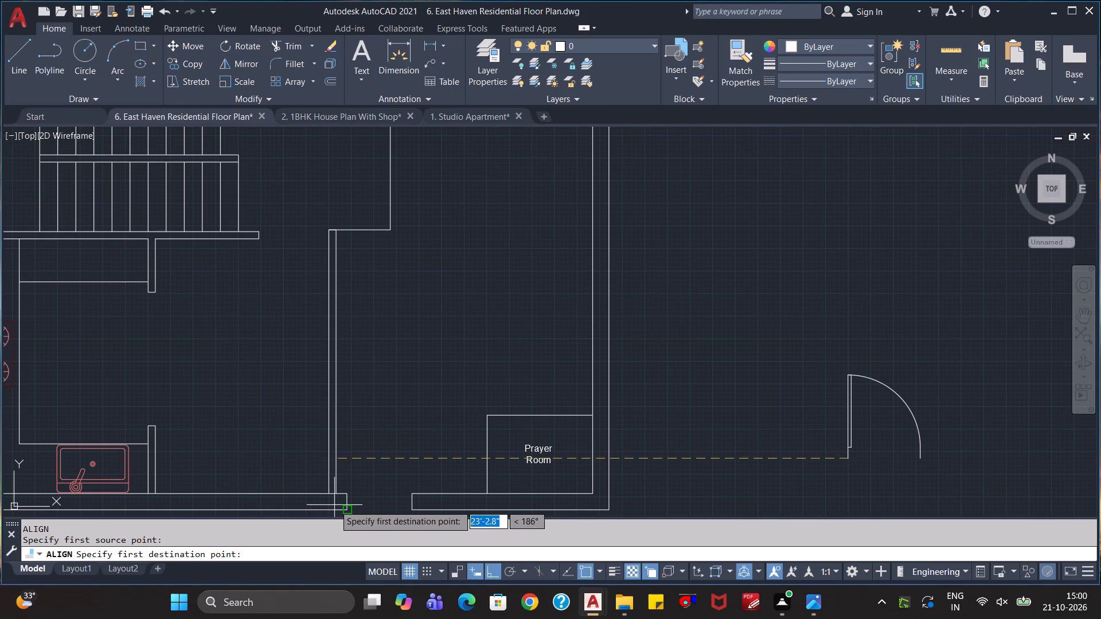
{"action": "left_click", "coordinate": [345, 507]}
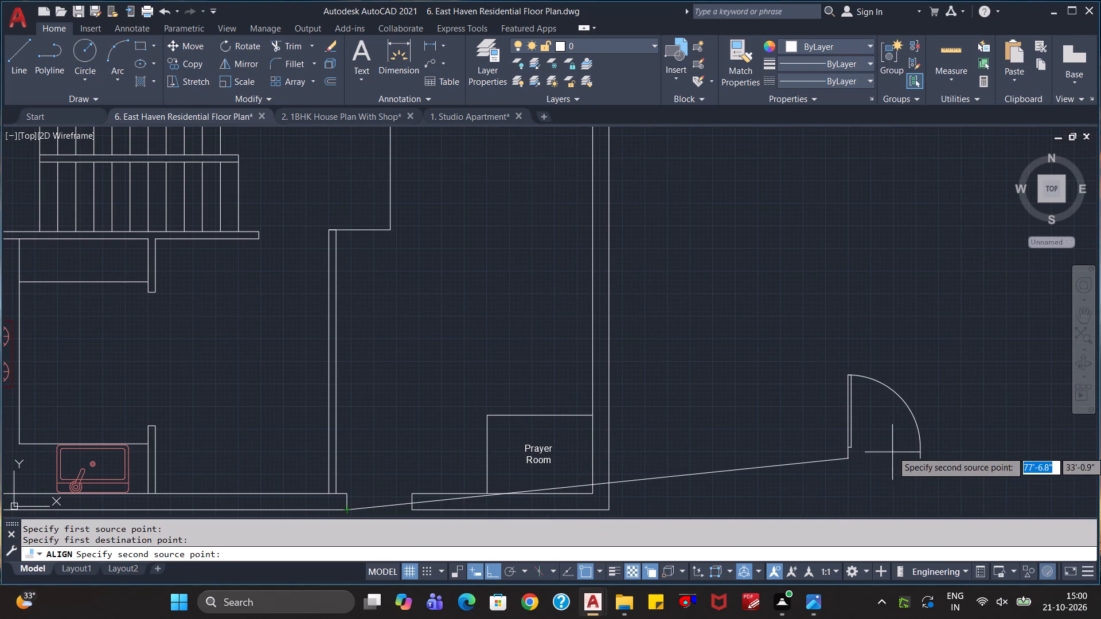
{"action": "left_click", "coordinate": [923, 459]}
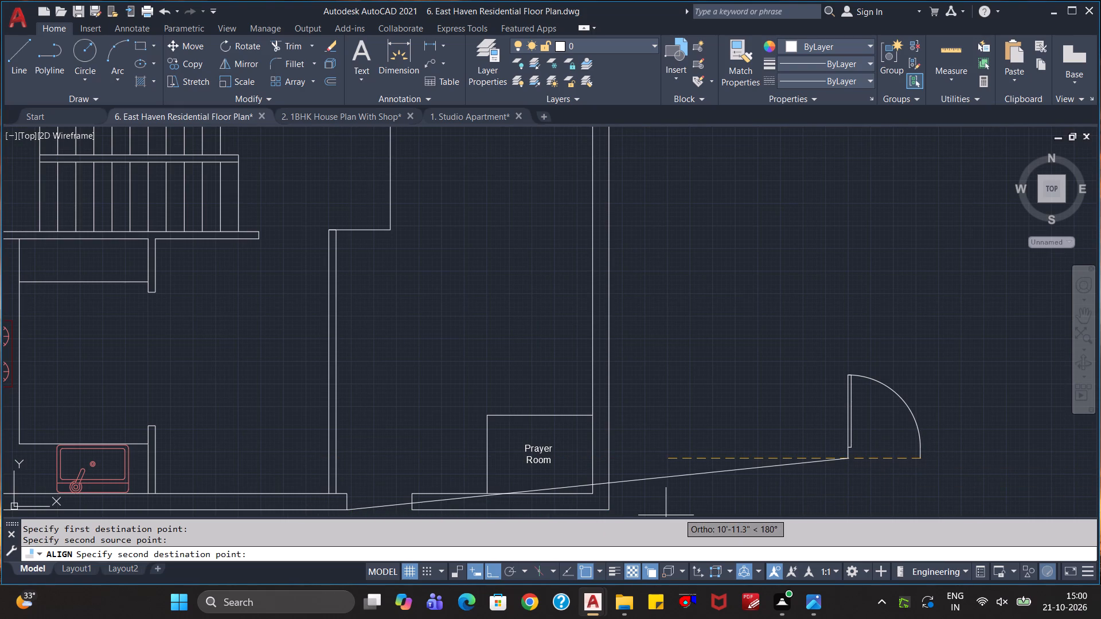
{"action": "scroll", "coordinate": [481, 491], "scroll_direction": "up", "scroll_amount": 1}
{"action": "middle_click_drag", "start_coordinate": [439, 479], "coordinate": [735, 290]}
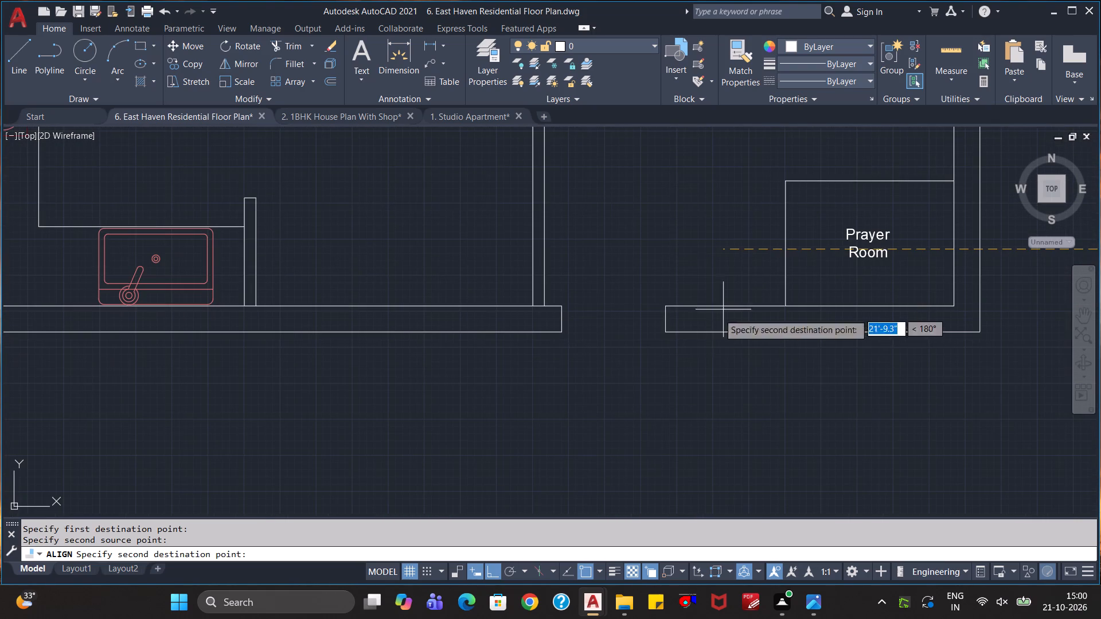
{"action": "left_click", "coordinate": [666, 332]}
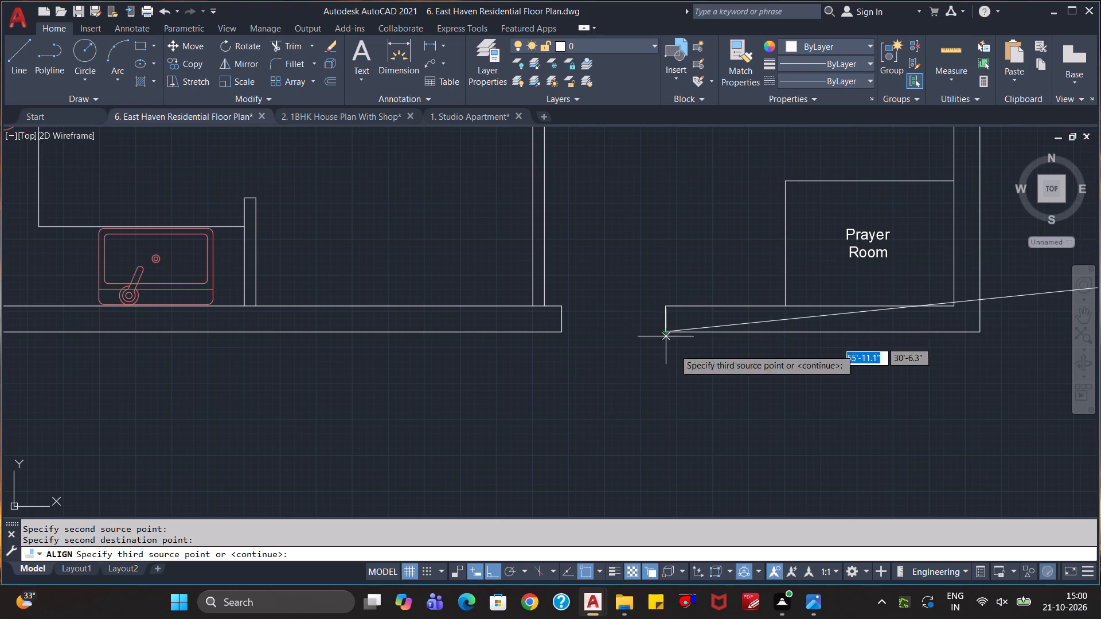
{"action": "key", "text": "Return"}
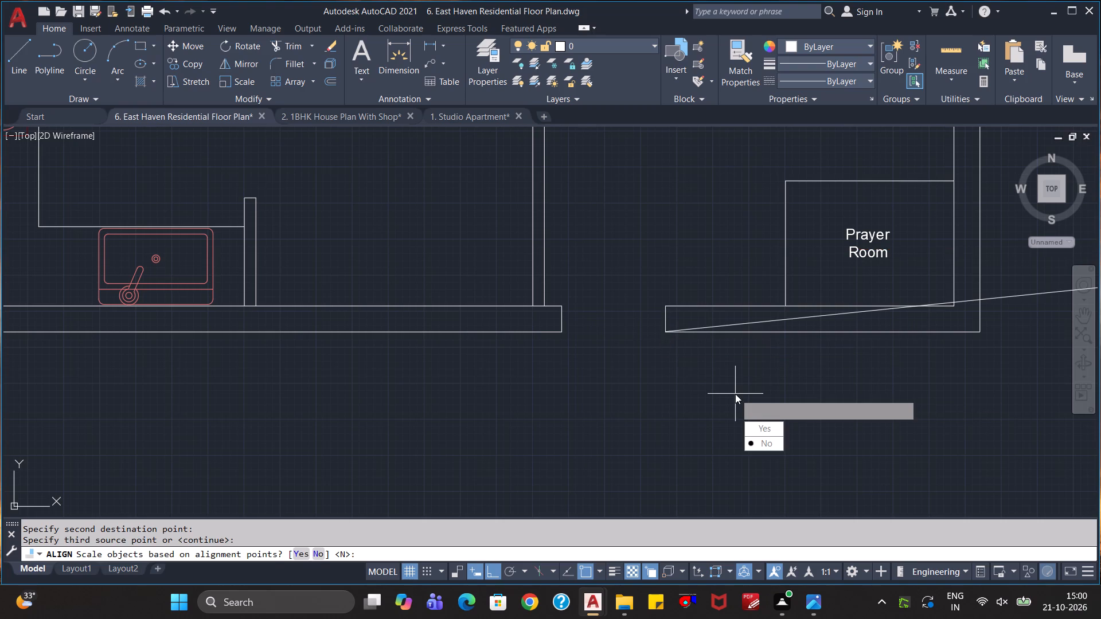
{"action": "key", "text": "y"}
{"action": "key", "text": "Return"}
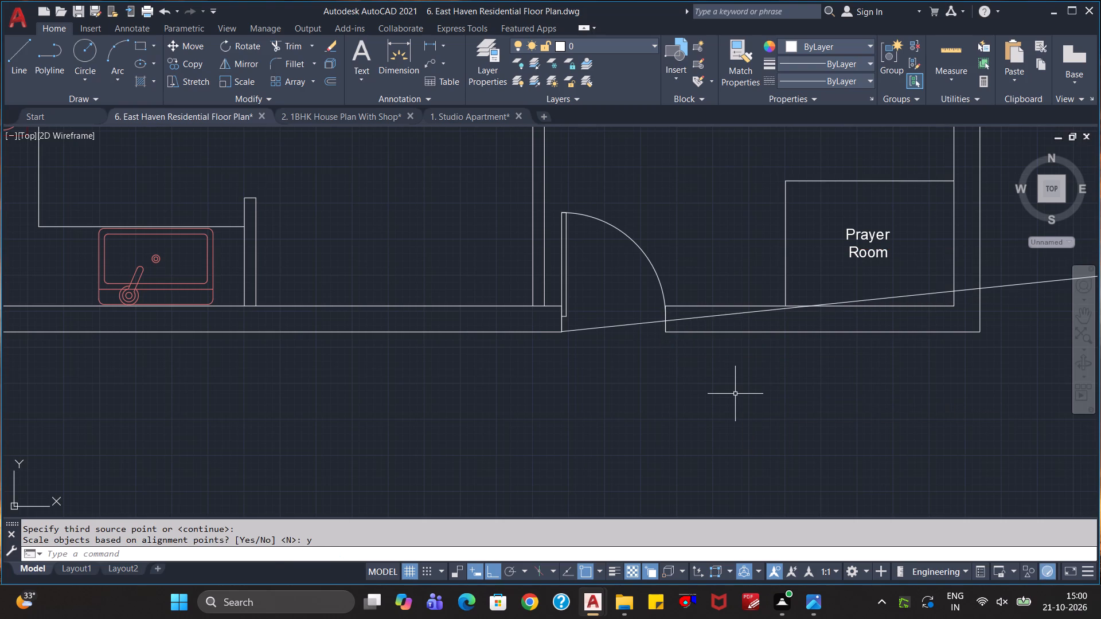
{"action": "key", "text": "Escape"}
{"action": "key", "text": "Escape"}
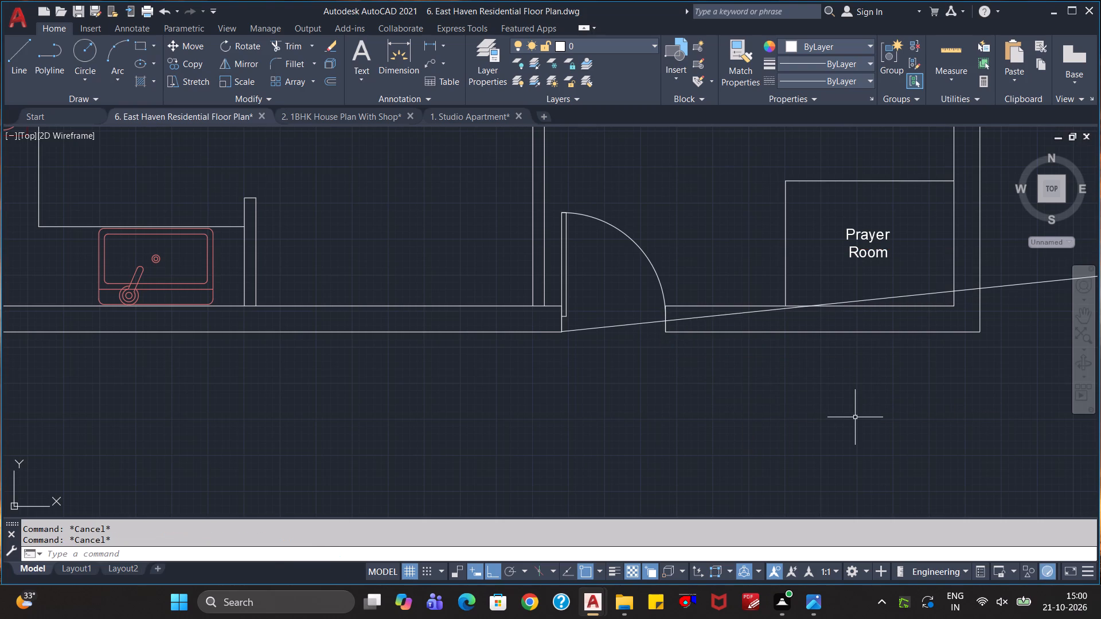
Delete the leftover spare door lying outside the plan's upper left side.
{"action": "scroll", "coordinate": [855, 417], "scroll_direction": "down", "scroll_amount": 3}
{"action": "scroll", "coordinate": [917, 426], "scroll_direction": "down", "scroll_amount": 2}
{"action": "scroll", "coordinate": [920, 427], "scroll_direction": "up", "scroll_amount": 2}
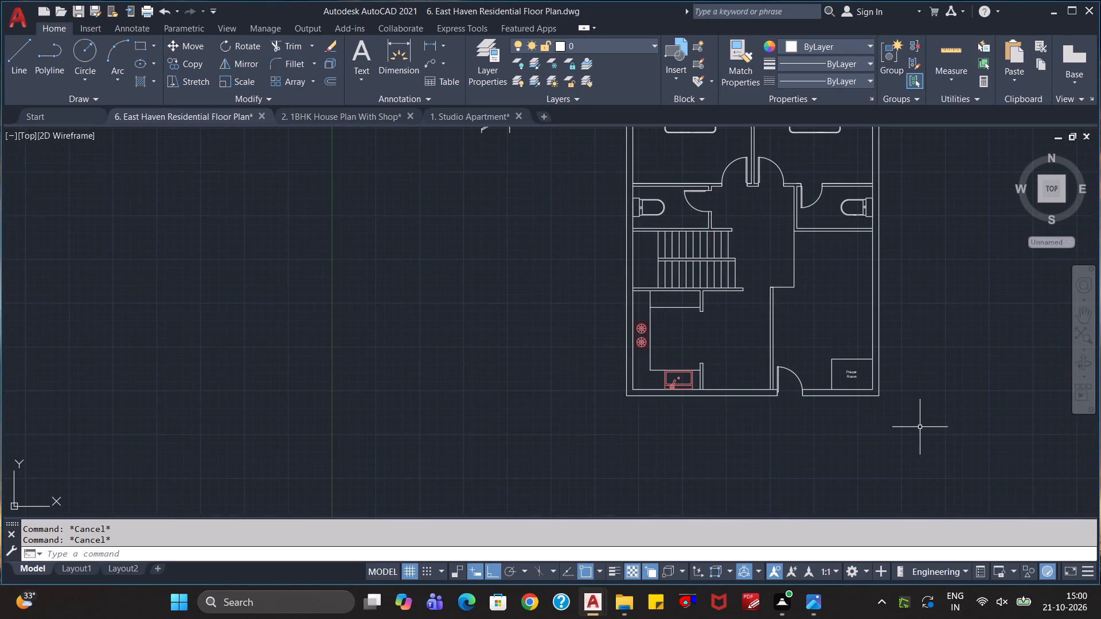
{"action": "middle_click_drag", "start_coordinate": [903, 405], "coordinate": [926, 448]}
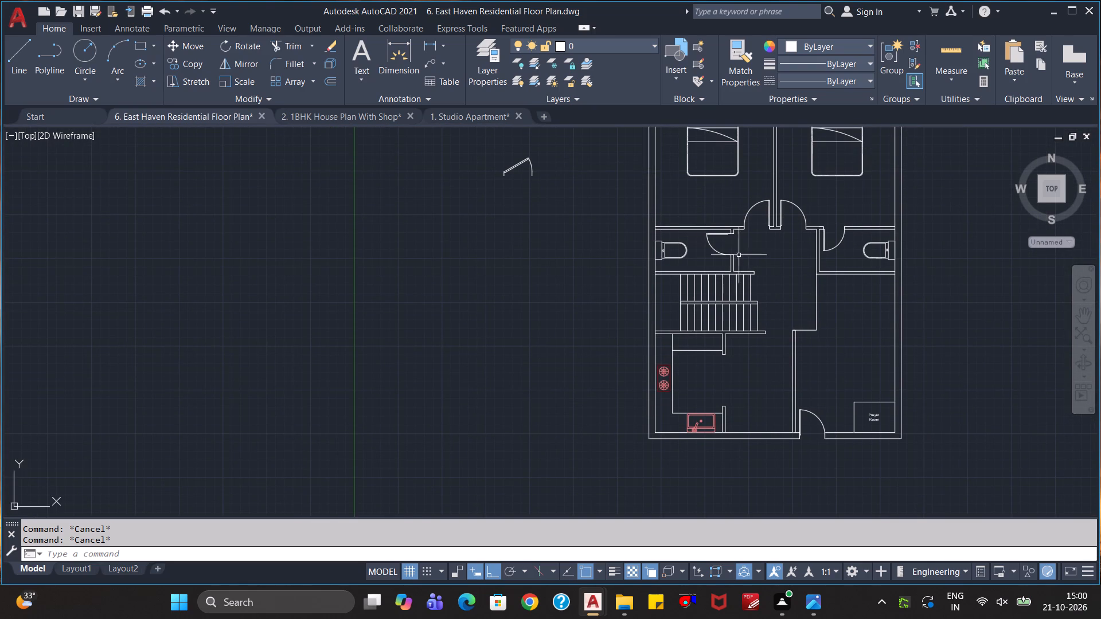
{"action": "scroll", "coordinate": [719, 320], "scroll_direction": "down", "scroll_amount": 1}
{"action": "left_click", "coordinate": [622, 257]}
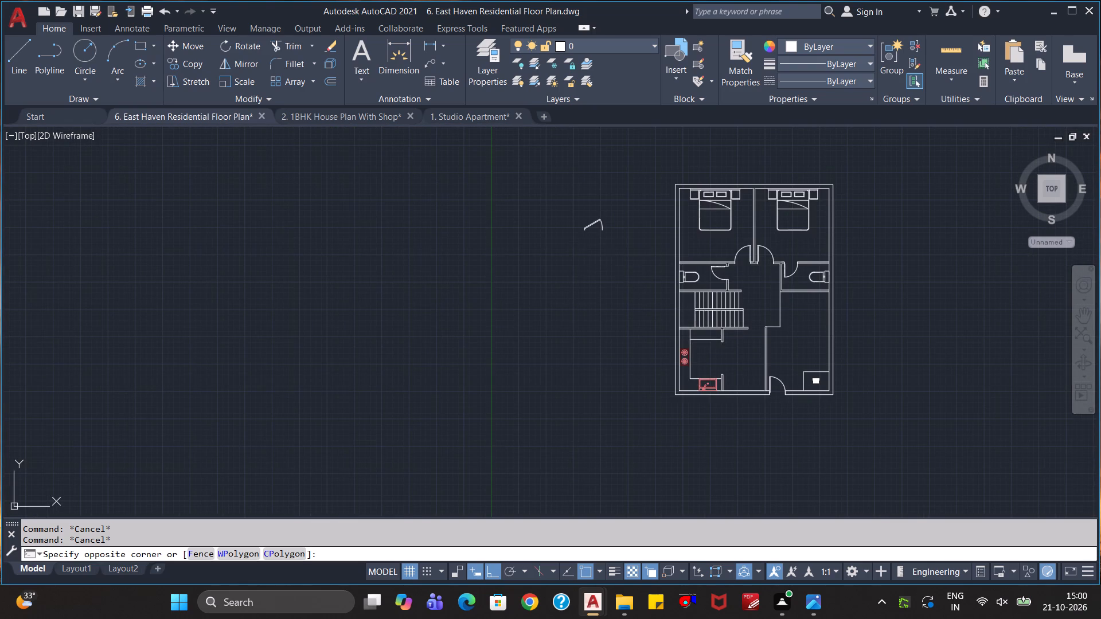
{"action": "left_click", "coordinate": [550, 202]}
{"action": "key", "text": "Delete"}
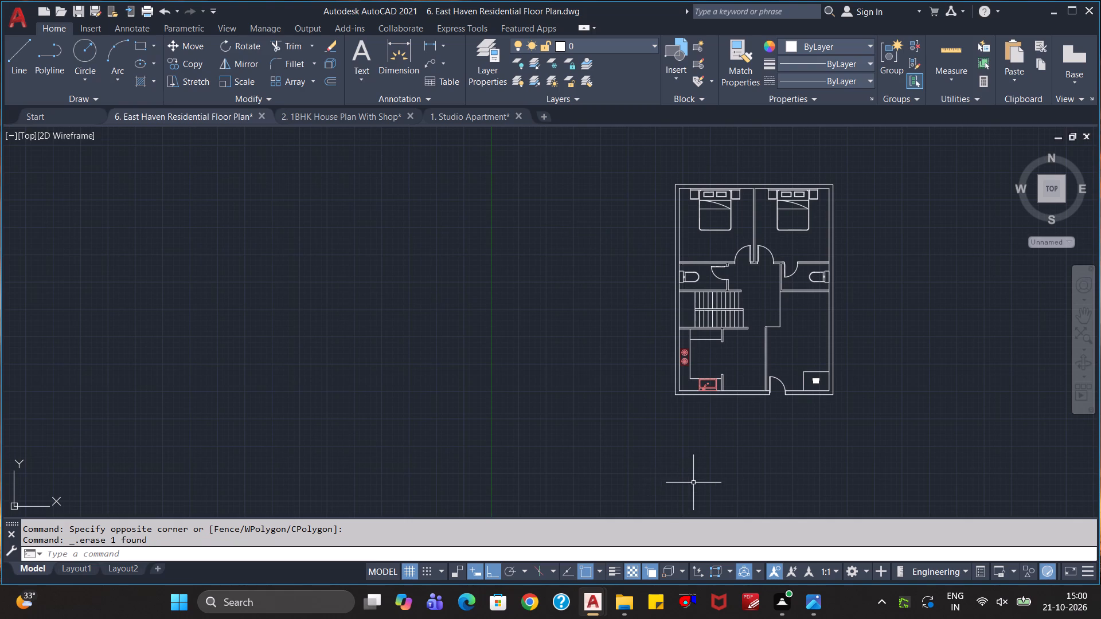
{"action": "key", "text": "Escape"}
{"action": "key", "text": "Escape"}
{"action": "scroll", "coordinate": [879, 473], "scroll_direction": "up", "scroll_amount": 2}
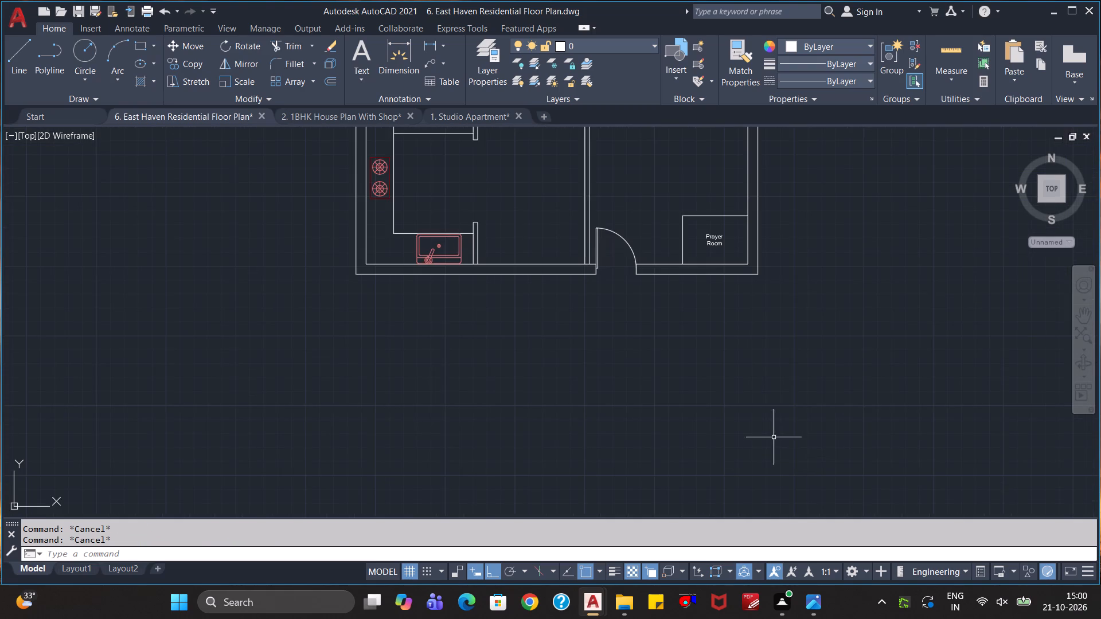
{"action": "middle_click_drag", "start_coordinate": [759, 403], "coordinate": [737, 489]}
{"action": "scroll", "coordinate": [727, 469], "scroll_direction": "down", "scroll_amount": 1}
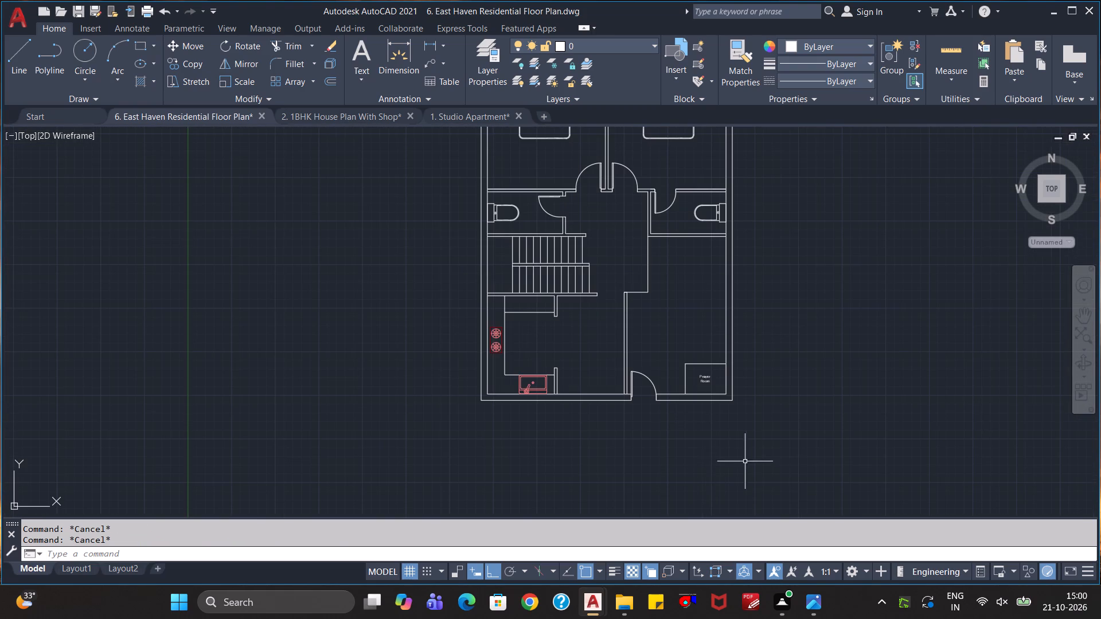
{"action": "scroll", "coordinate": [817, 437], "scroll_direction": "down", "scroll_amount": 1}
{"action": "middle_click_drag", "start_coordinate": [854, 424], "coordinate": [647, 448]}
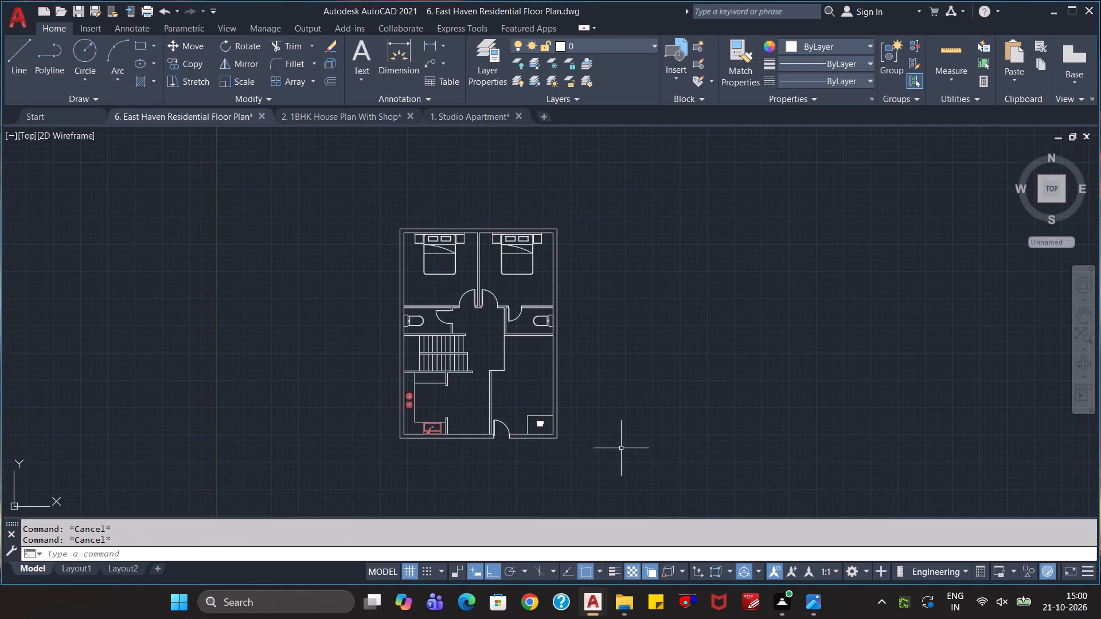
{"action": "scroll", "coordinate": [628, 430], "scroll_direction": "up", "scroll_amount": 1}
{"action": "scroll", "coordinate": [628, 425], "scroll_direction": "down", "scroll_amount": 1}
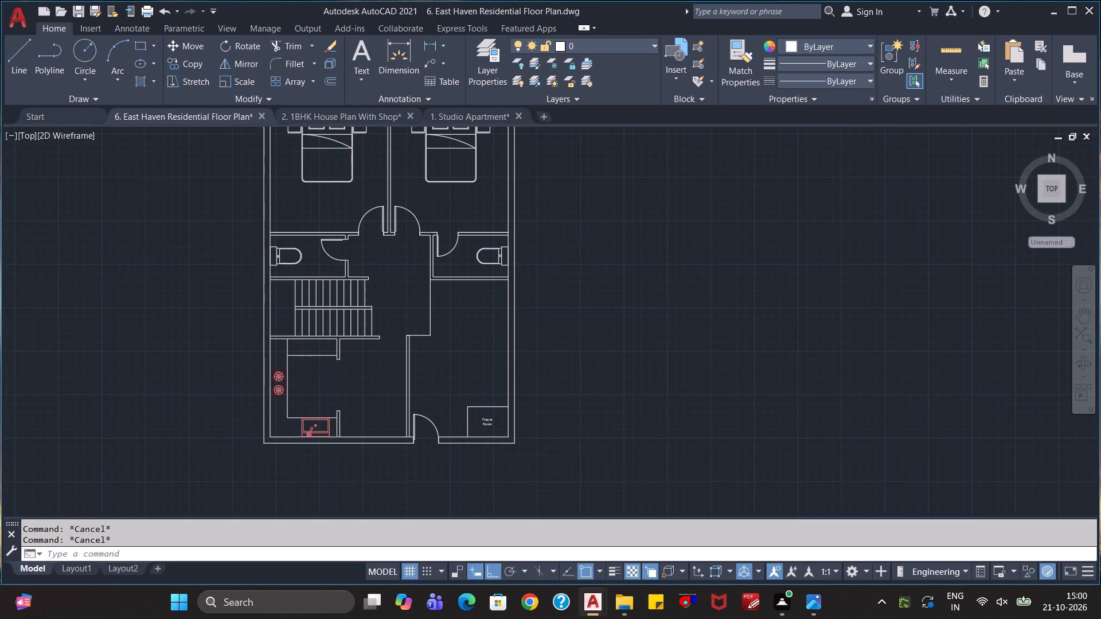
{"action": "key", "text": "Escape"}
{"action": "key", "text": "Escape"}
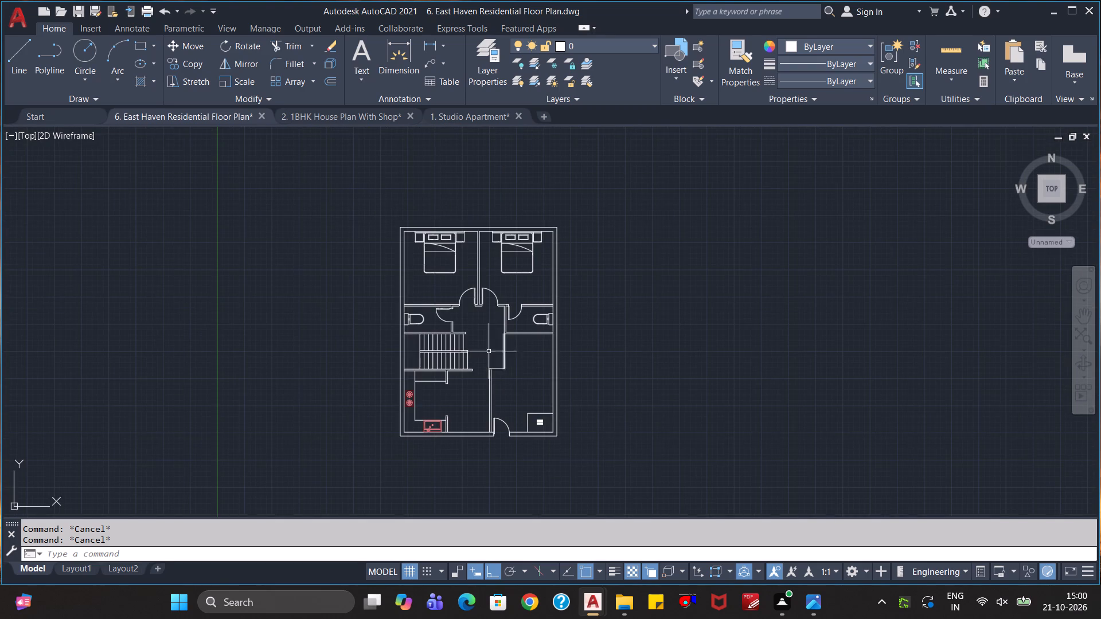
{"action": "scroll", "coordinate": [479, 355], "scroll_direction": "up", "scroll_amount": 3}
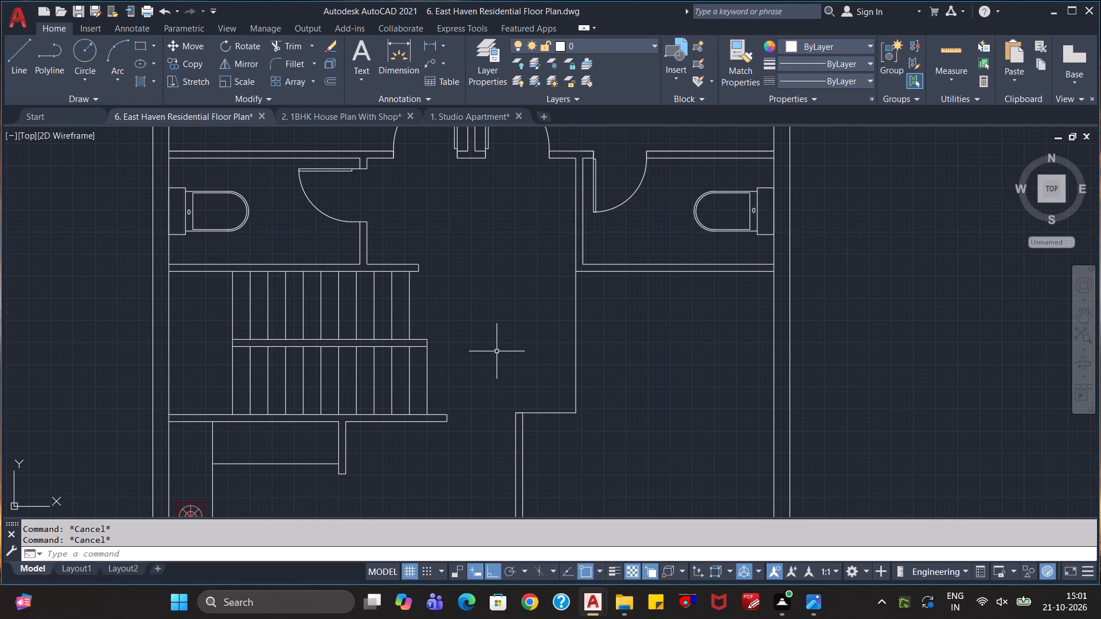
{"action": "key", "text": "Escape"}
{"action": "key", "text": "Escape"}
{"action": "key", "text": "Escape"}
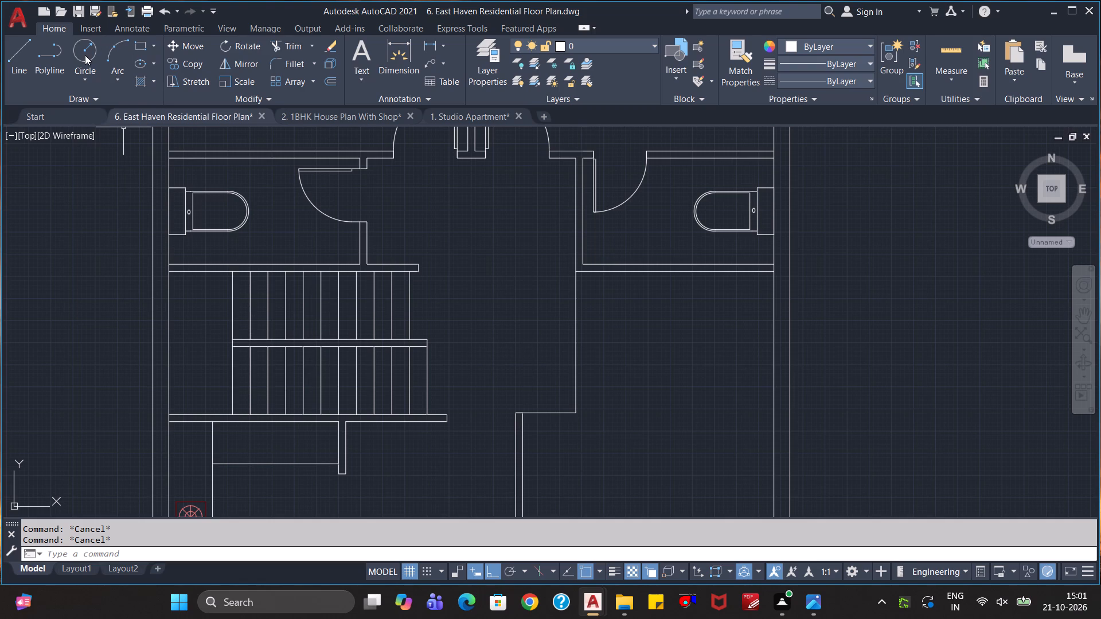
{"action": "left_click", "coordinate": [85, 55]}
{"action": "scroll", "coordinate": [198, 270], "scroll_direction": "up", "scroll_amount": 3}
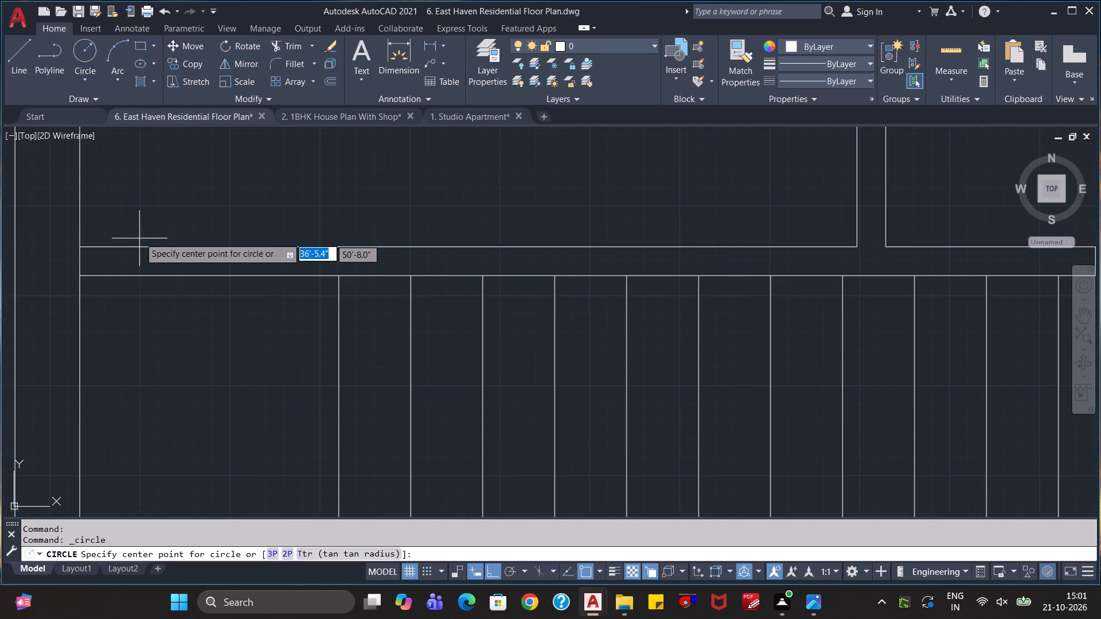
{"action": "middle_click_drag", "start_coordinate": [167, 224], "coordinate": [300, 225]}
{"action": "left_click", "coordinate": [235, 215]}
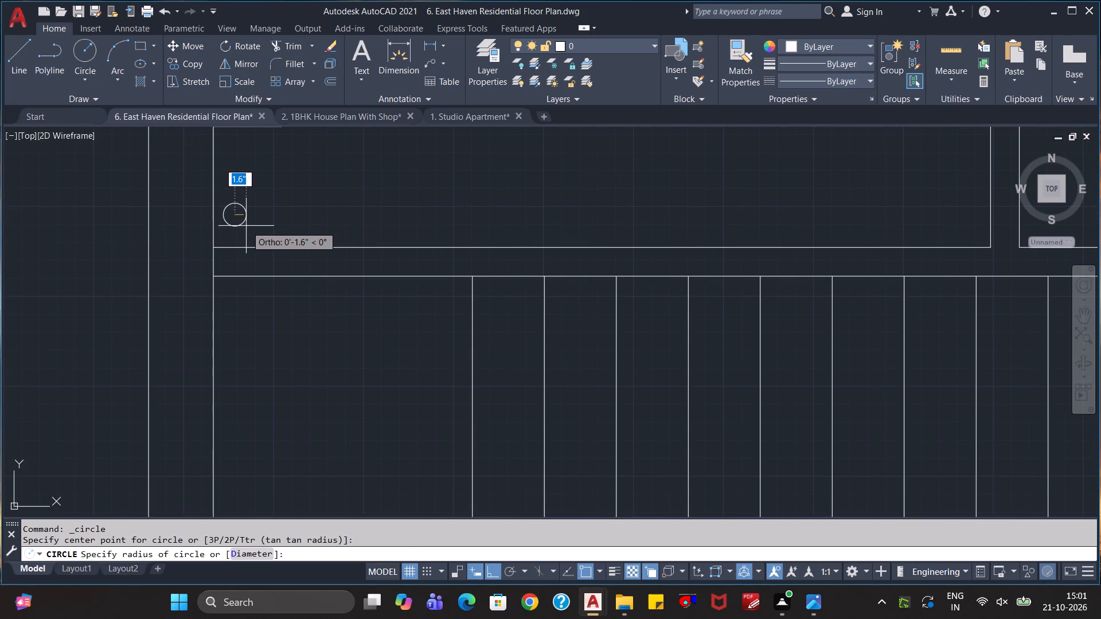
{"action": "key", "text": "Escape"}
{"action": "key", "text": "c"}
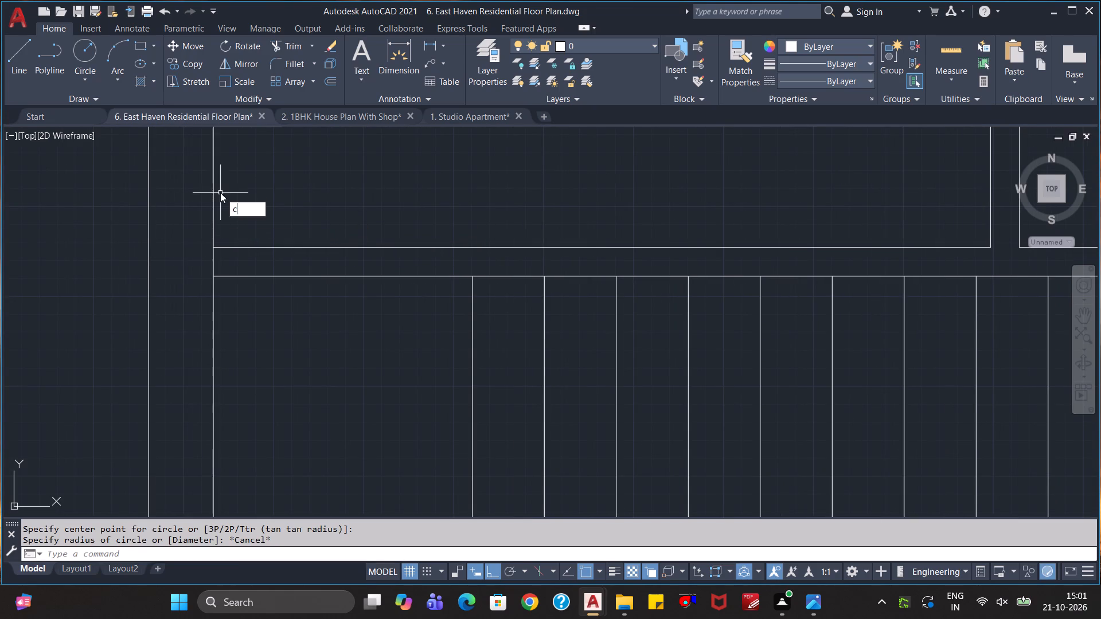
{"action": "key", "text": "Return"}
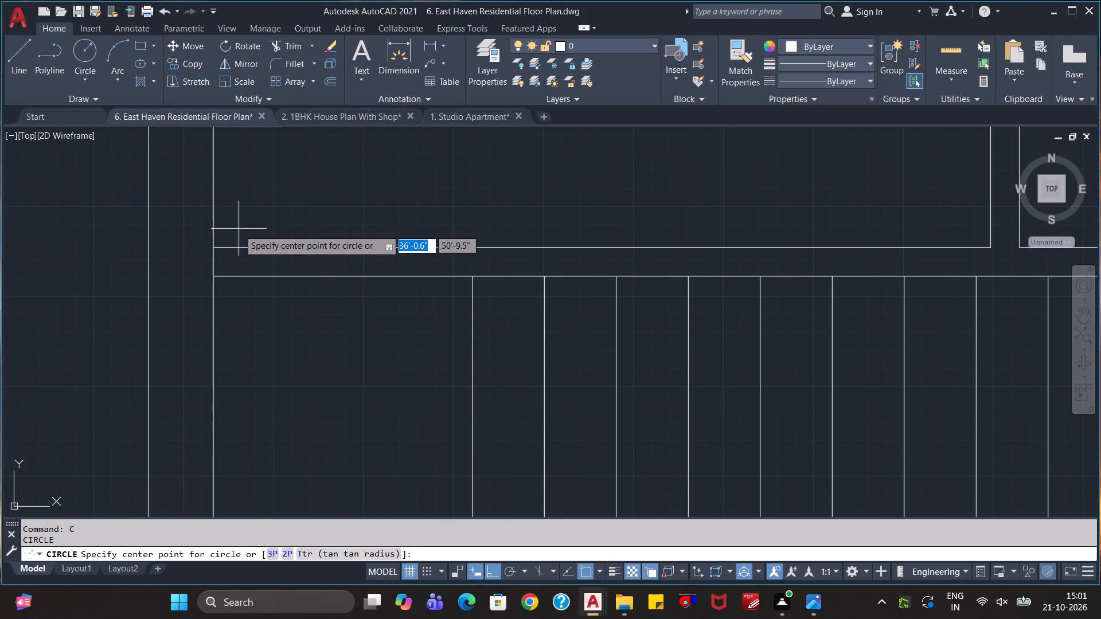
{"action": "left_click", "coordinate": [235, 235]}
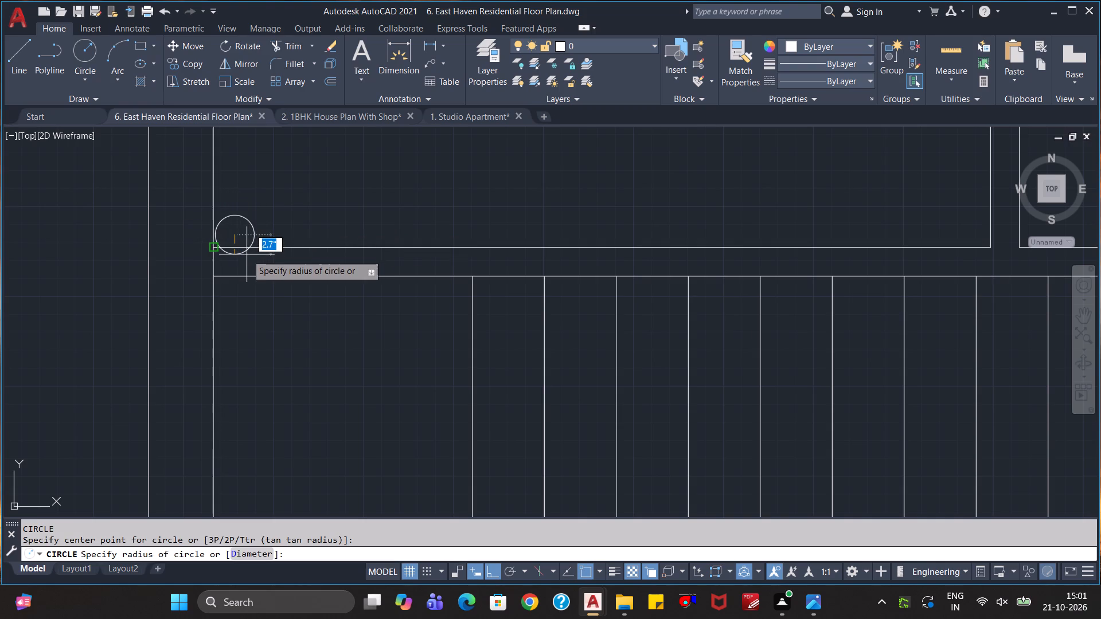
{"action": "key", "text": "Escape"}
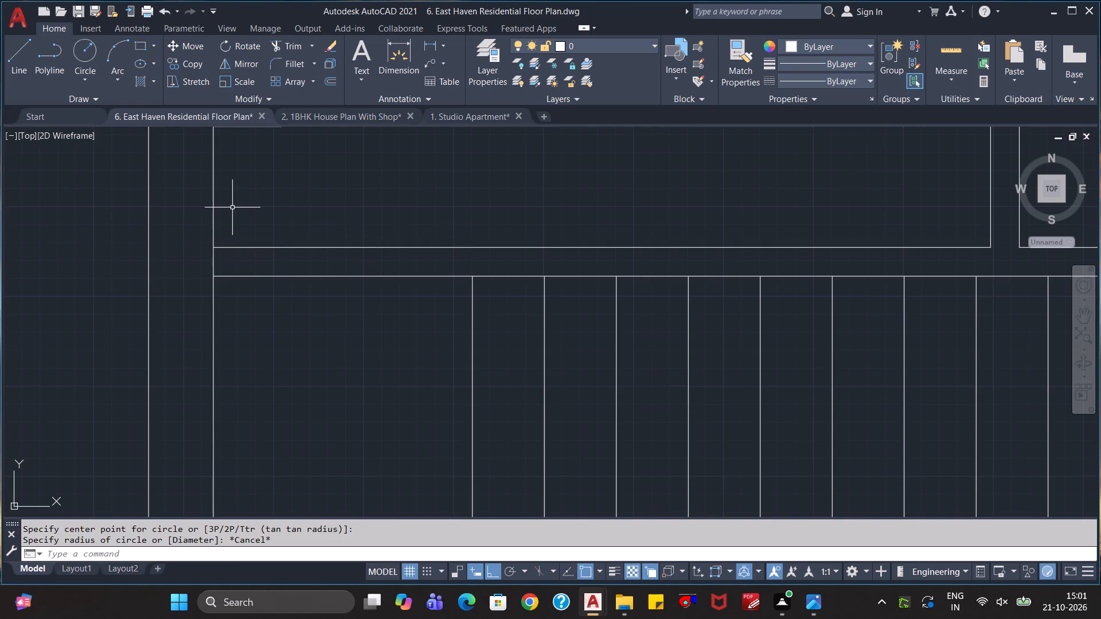
Draw a circle of about 2 inch radius inside the staircase-side toilet, near the corner of the outer wall and the stair wall.
{"action": "key", "text": "c"}
{"action": "key", "text": "Return"}
{"action": "left_click", "coordinate": [232, 206]}
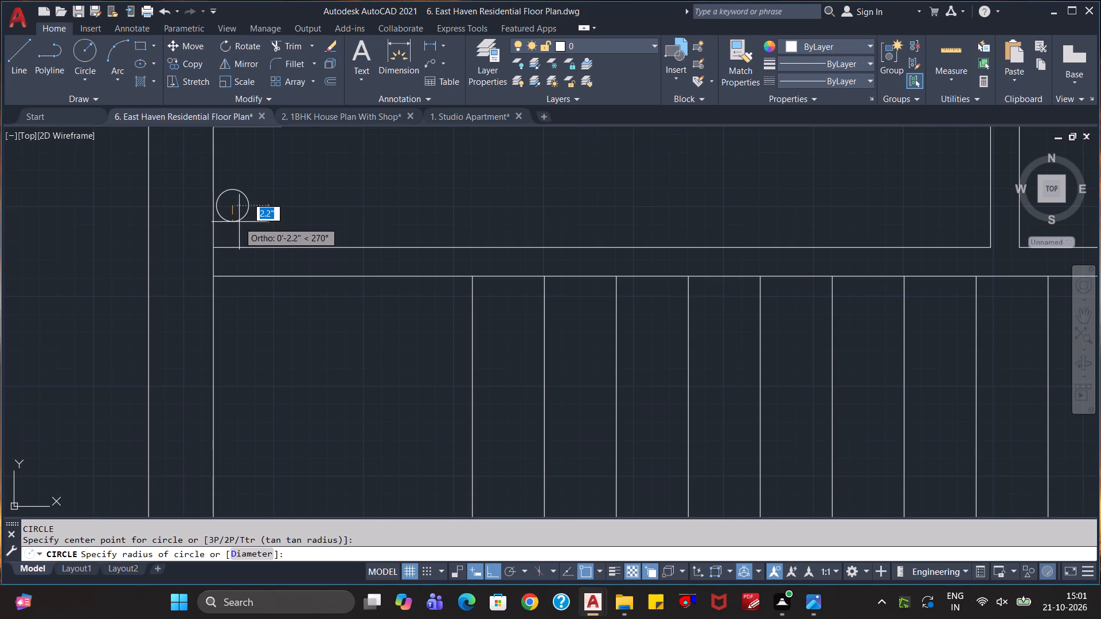
{"action": "left_click", "coordinate": [241, 221]}
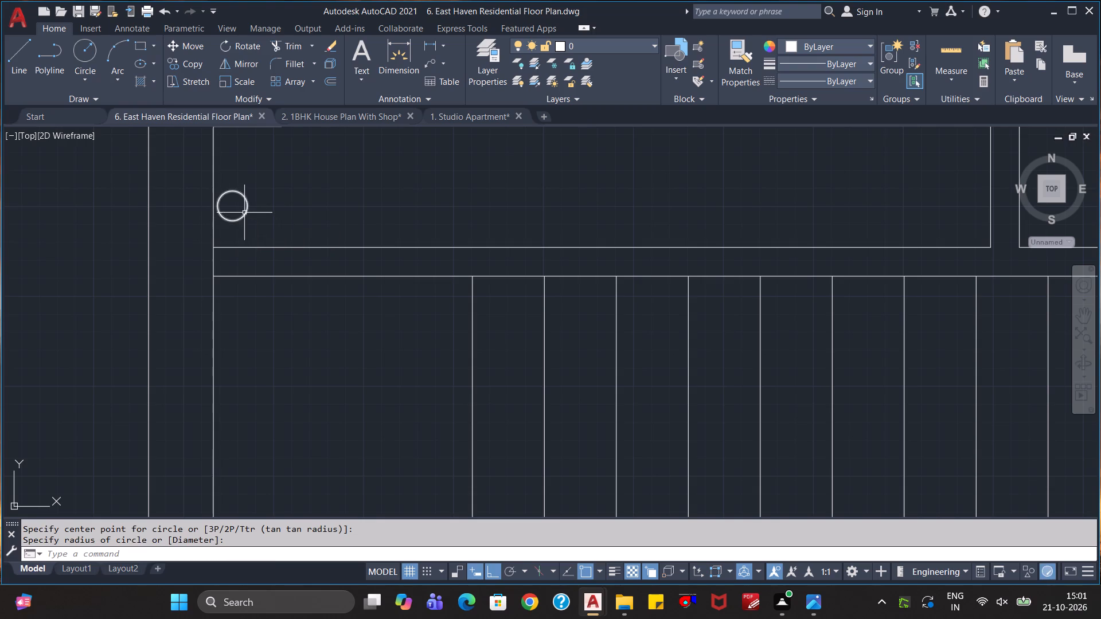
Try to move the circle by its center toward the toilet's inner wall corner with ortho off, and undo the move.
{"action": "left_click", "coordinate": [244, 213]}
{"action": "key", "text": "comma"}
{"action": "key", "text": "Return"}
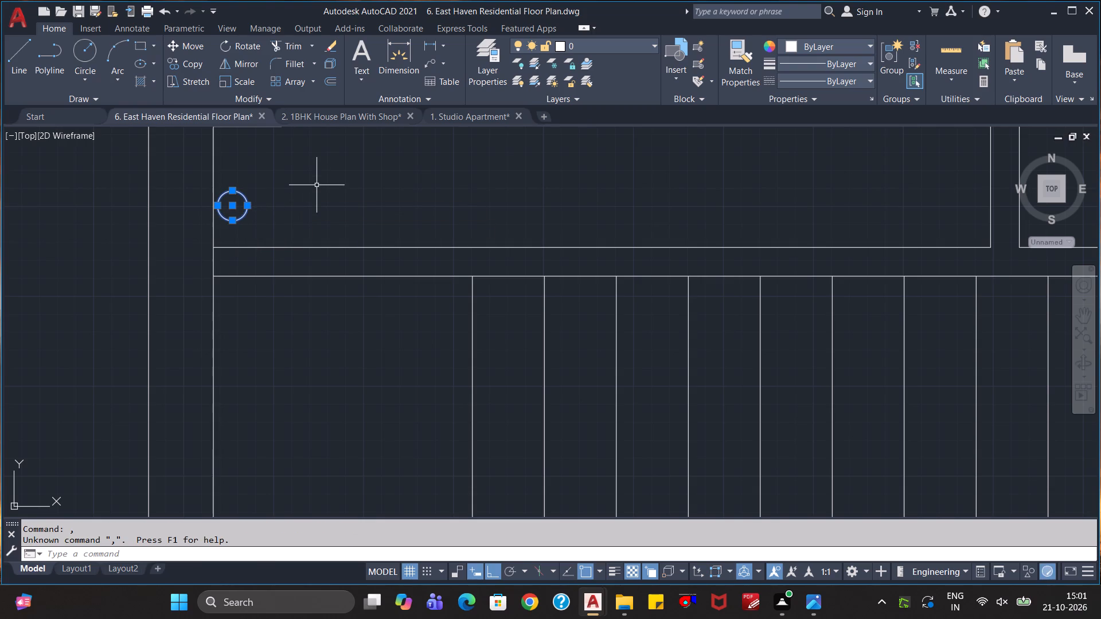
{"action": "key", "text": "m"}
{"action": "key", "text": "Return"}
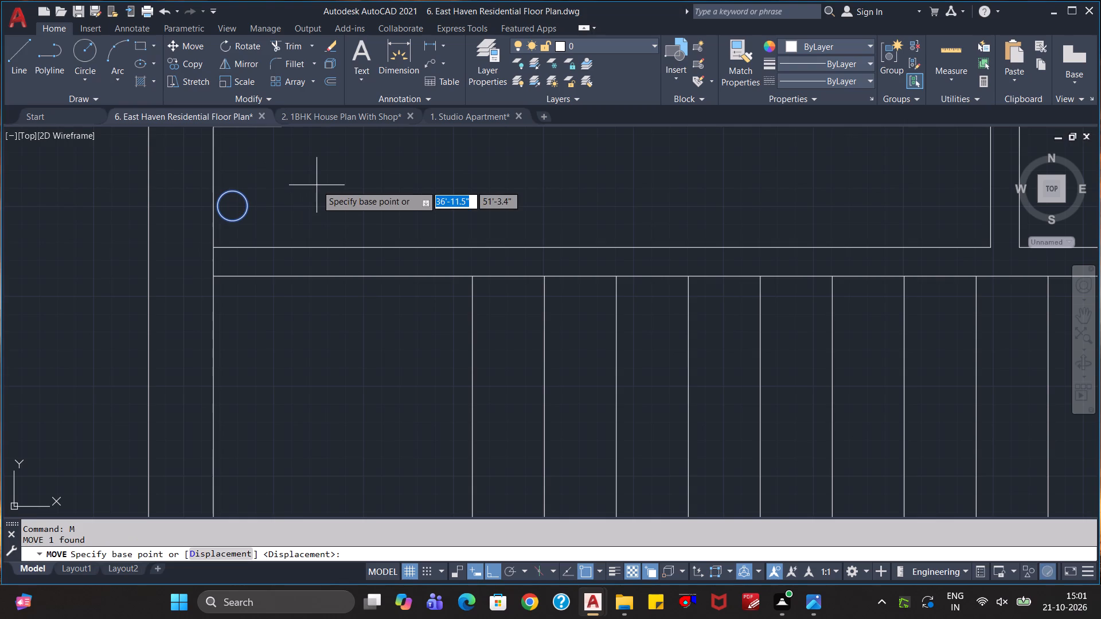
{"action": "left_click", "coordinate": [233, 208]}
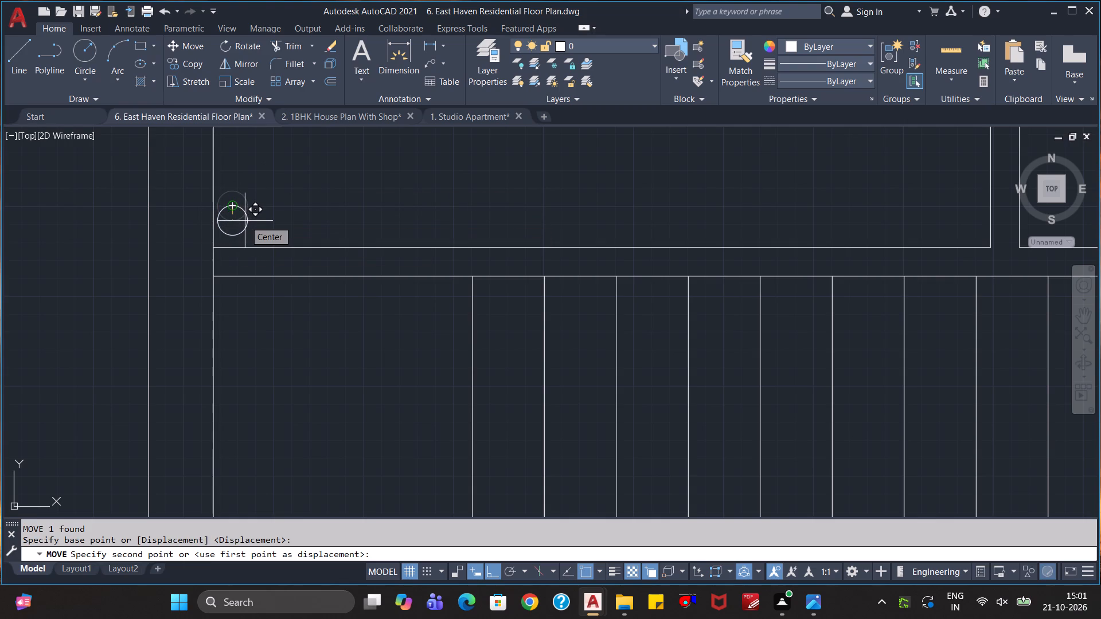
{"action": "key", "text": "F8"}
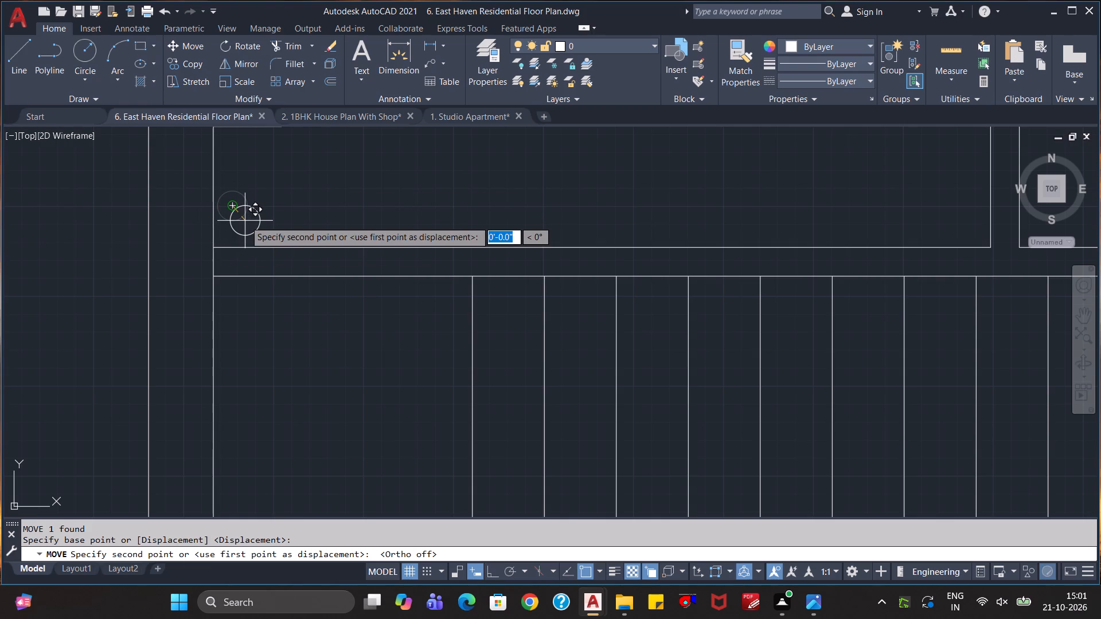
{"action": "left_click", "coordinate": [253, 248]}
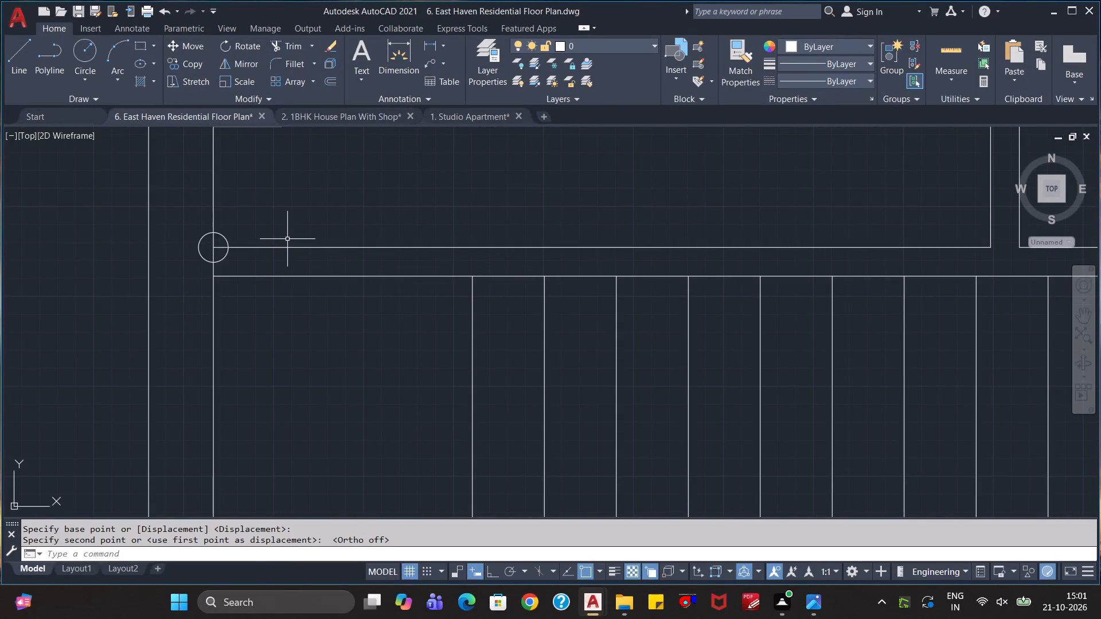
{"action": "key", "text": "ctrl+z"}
Move the circle by its center about 3 inches diagonally, placing it just clear of both walls at the toilet's corner.
{"action": "left_click", "coordinate": [248, 217]}
{"action": "left_click", "coordinate": [237, 213]}
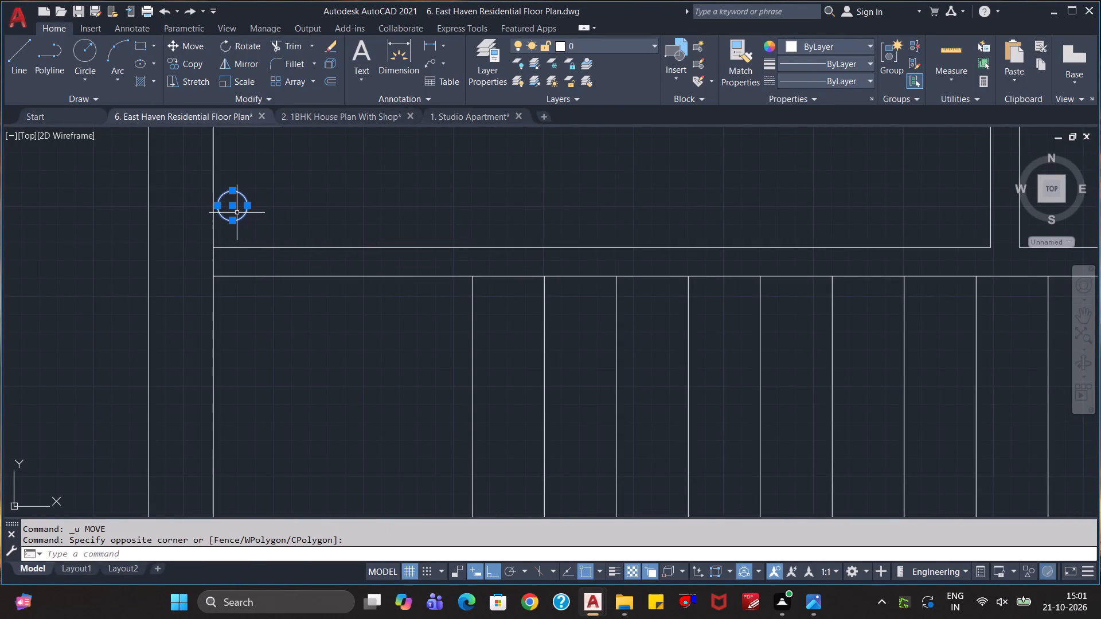
{"action": "key", "text": "m"}
{"action": "key", "text": "Return"}
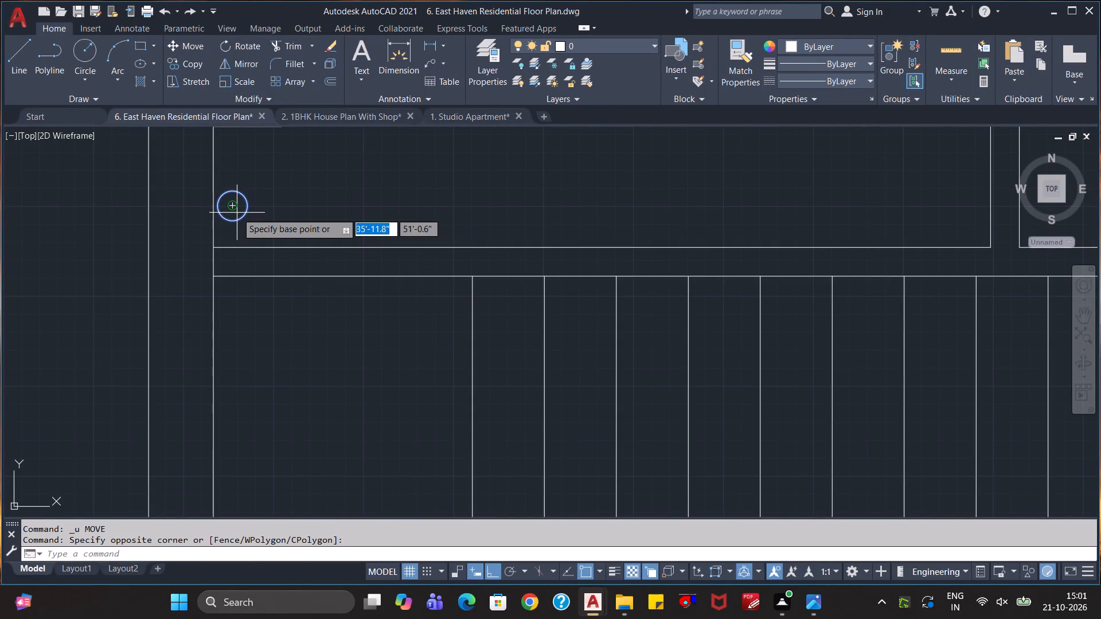
{"action": "left_click", "coordinate": [231, 206]}
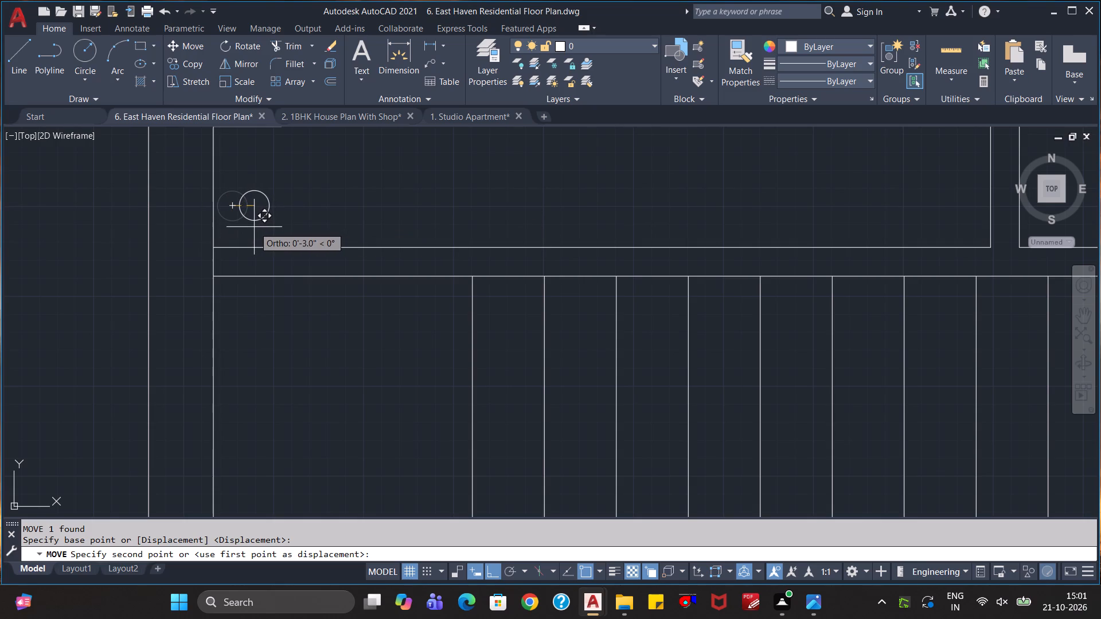
{"action": "key", "text": "F8"}
{"action": "scroll", "coordinate": [254, 227], "scroll_direction": "up", "scroll_amount": 2}
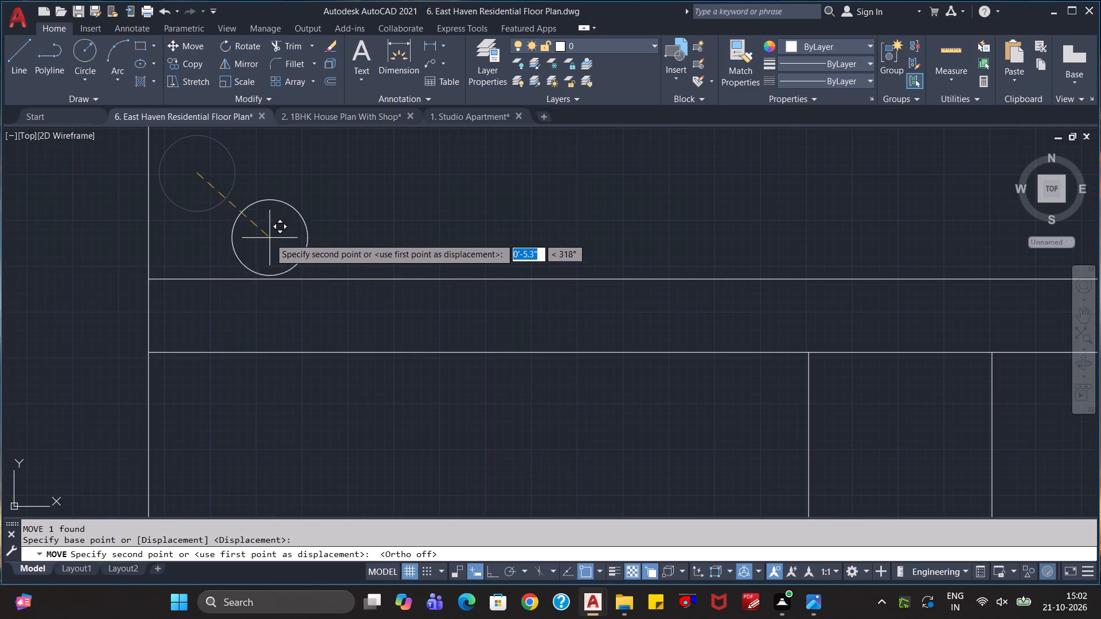
{"action": "middle_click_drag", "start_coordinate": [245, 224], "coordinate": [295, 296]}
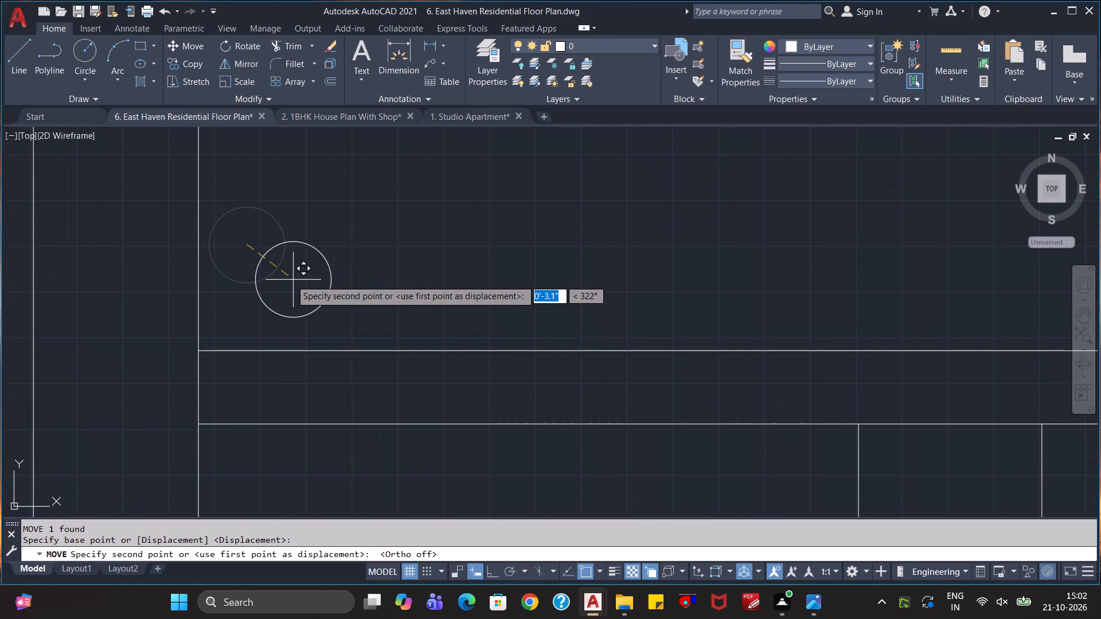
{"action": "left_click", "coordinate": [277, 287]}
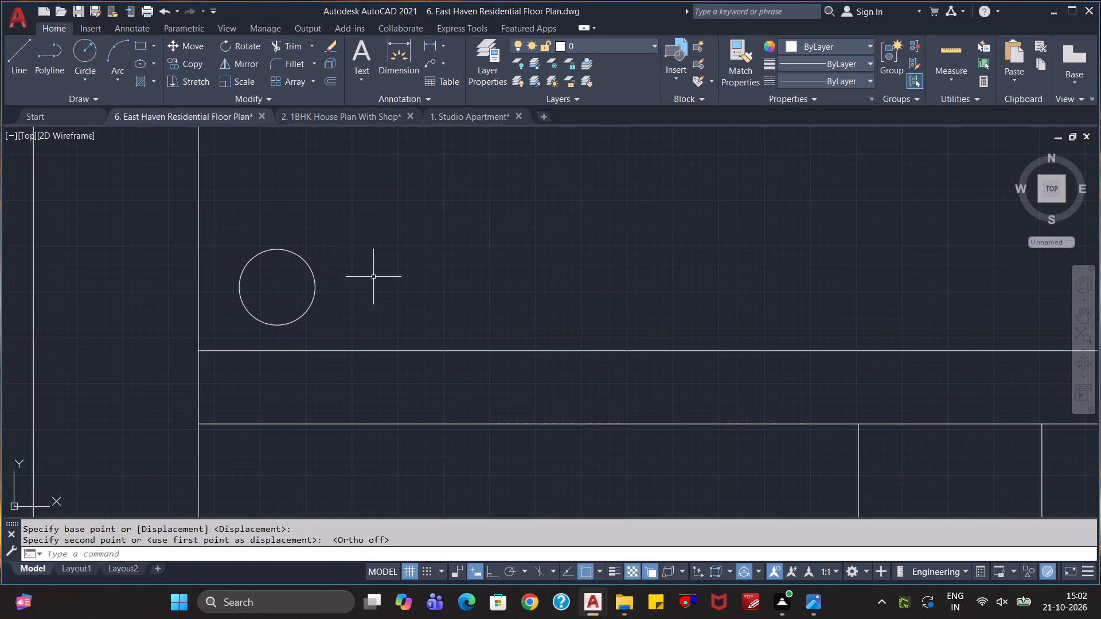
Copy the circle from its center about 27'-10" horizontally to the matching outer wall corner of the opposite toilet, with ortho on.
{"action": "left_click", "coordinate": [349, 310]}
{"action": "left_click", "coordinate": [275, 297]}
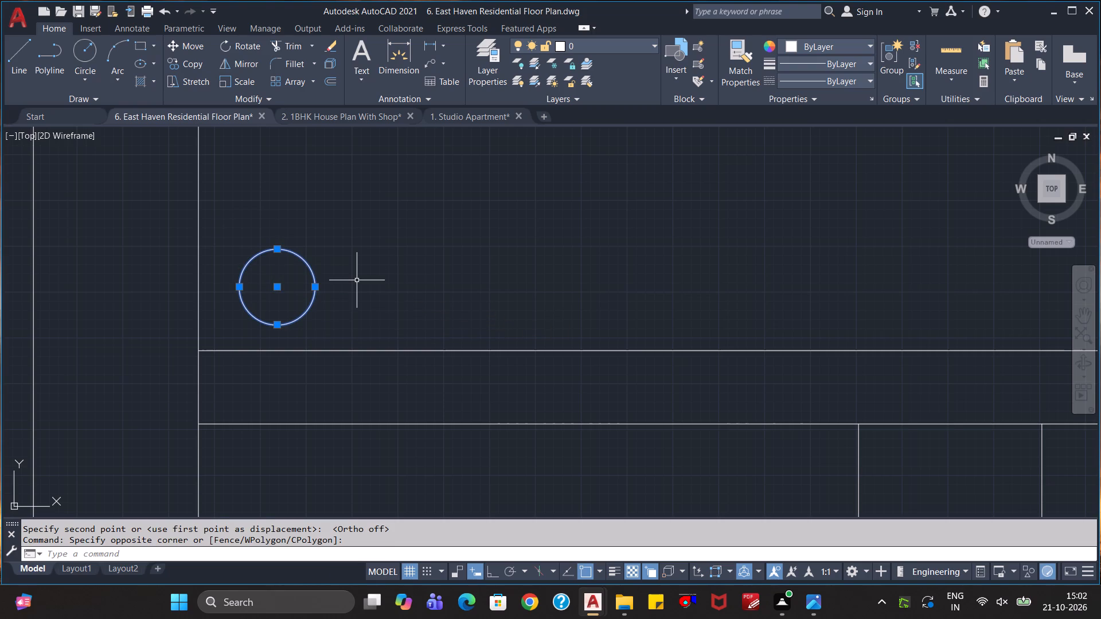
{"action": "type", "text": "co"}
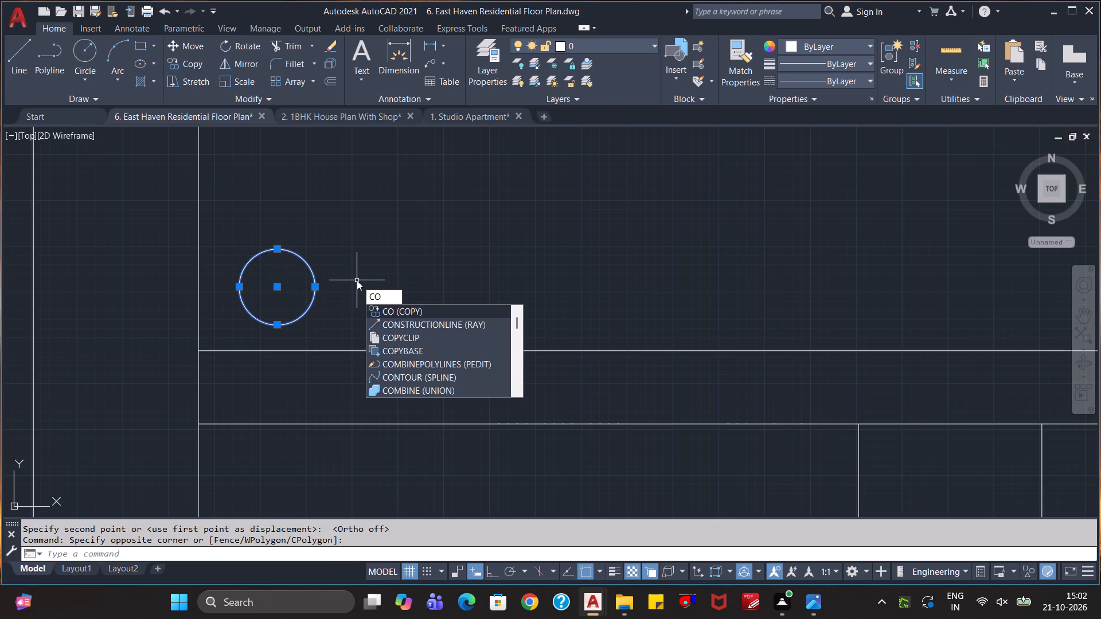
{"action": "key", "text": "Return"}
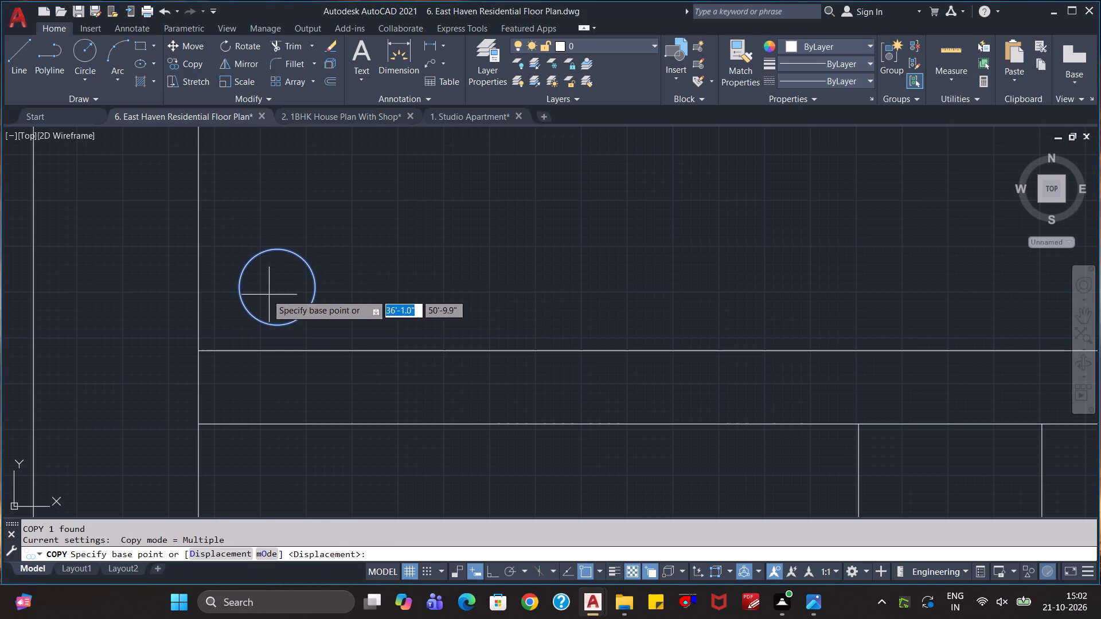
{"action": "scroll", "coordinate": [269, 402], "scroll_direction": "down", "scroll_amount": 3}
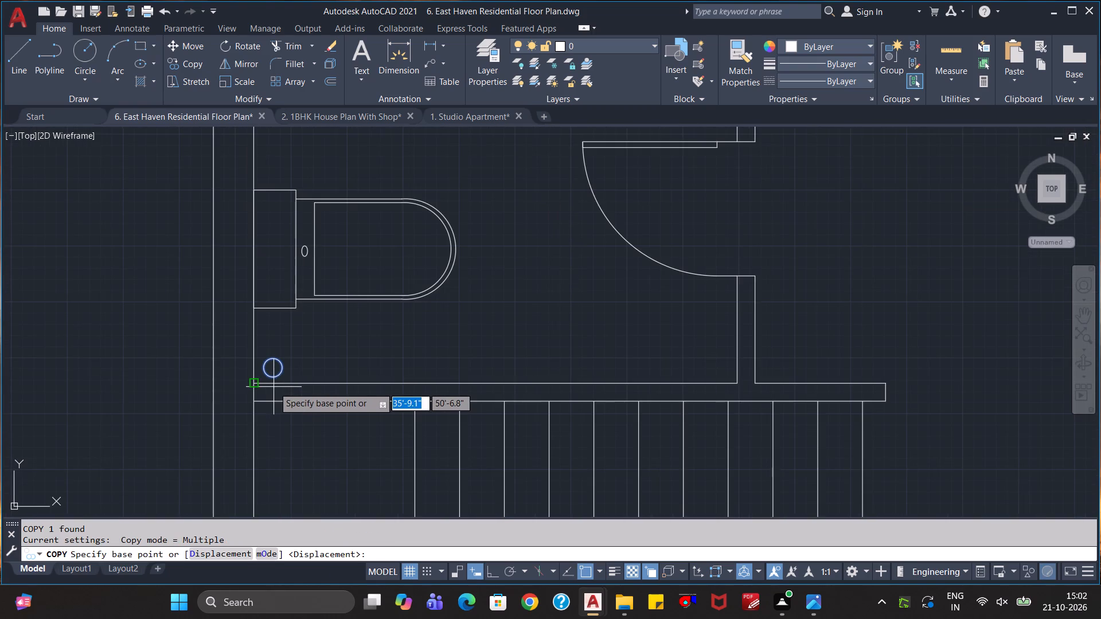
{"action": "scroll", "coordinate": [274, 382], "scroll_direction": "up", "scroll_amount": 2}
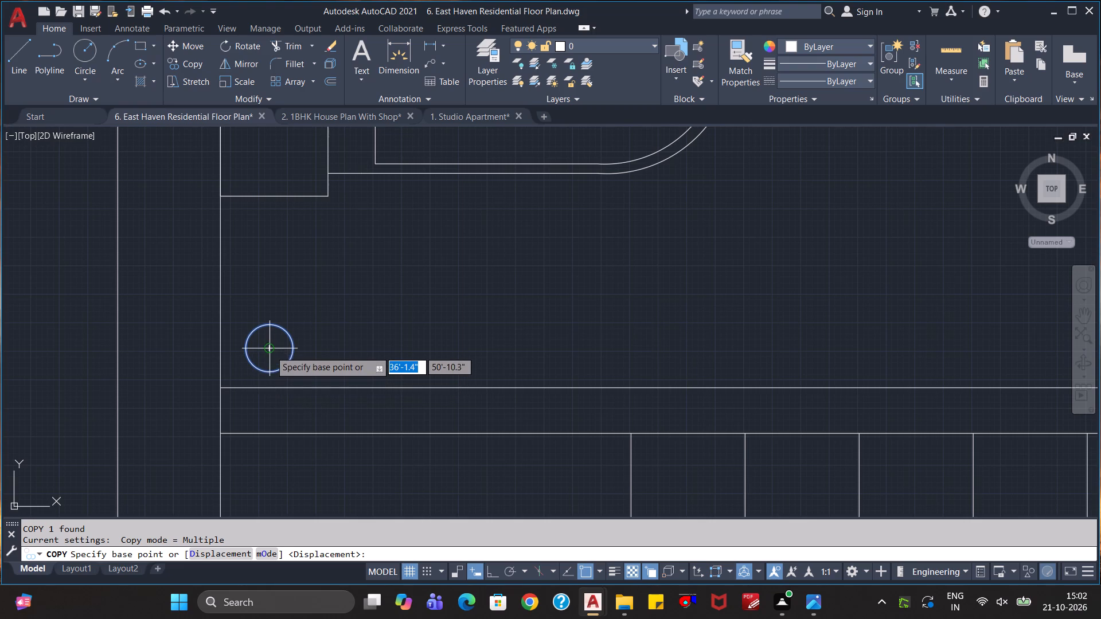
{"action": "left_click", "coordinate": [270, 351]}
{"action": "scroll", "coordinate": [575, 314], "scroll_direction": "down", "scroll_amount": 3}
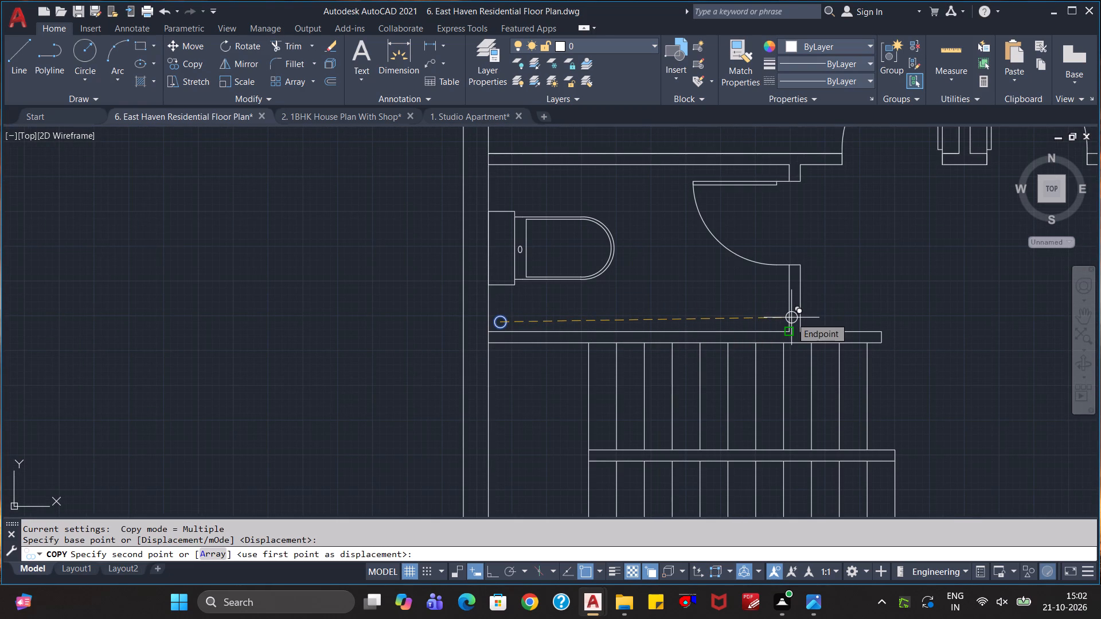
{"action": "key", "text": "F8"}
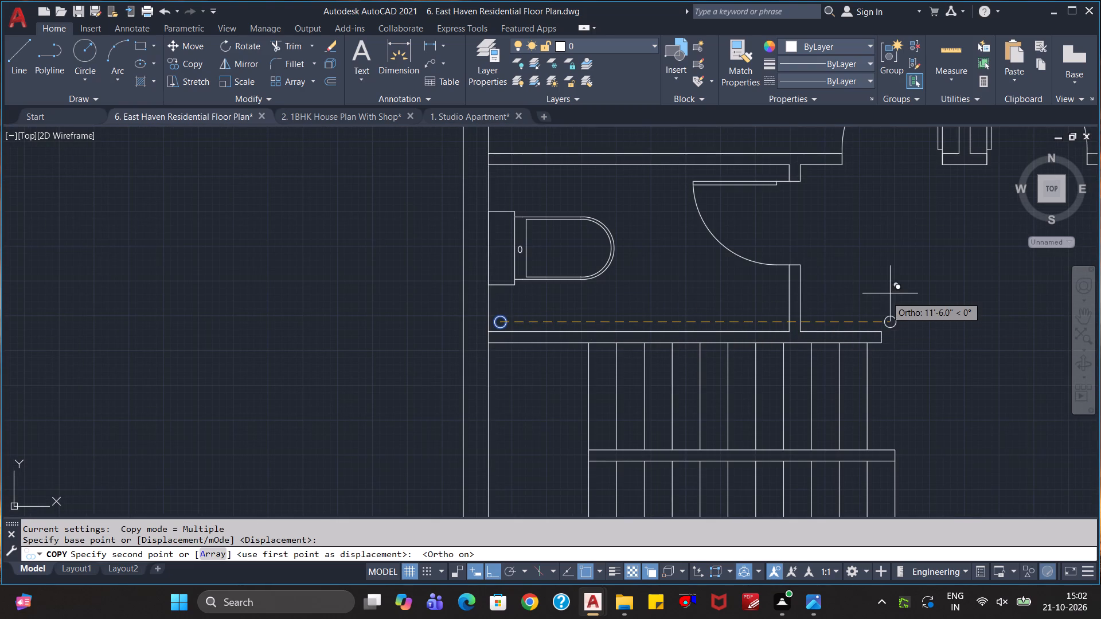
{"action": "scroll", "coordinate": [891, 293], "scroll_direction": "down", "scroll_amount": 2}
{"action": "middle_click_drag", "start_coordinate": [933, 308], "coordinate": [371, 409]}
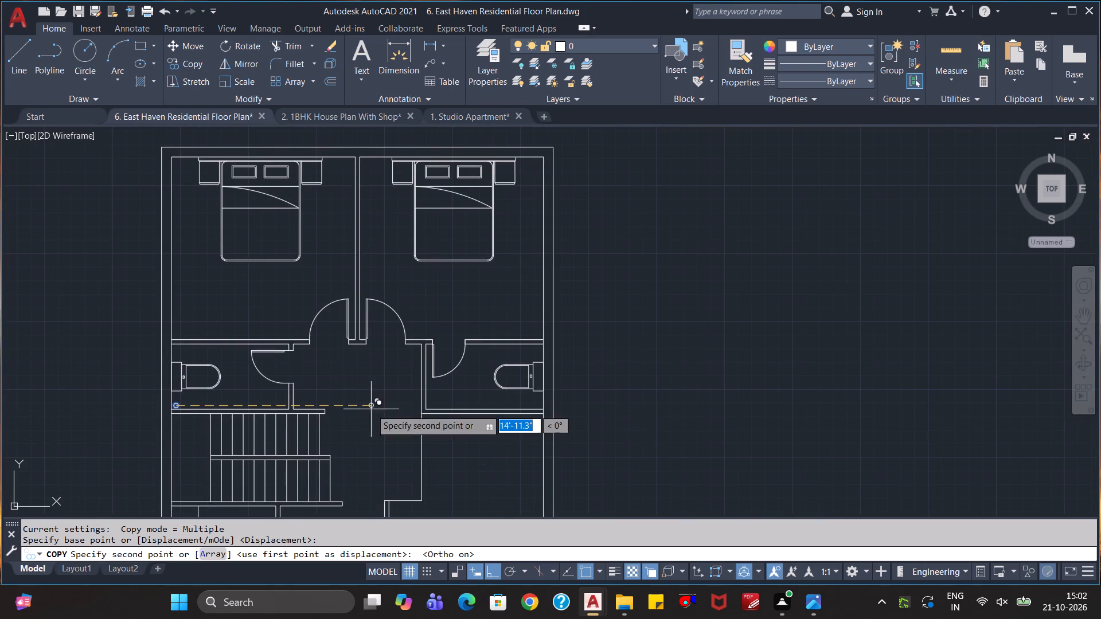
{"action": "scroll", "coordinate": [548, 410], "scroll_direction": "up", "scroll_amount": 3}
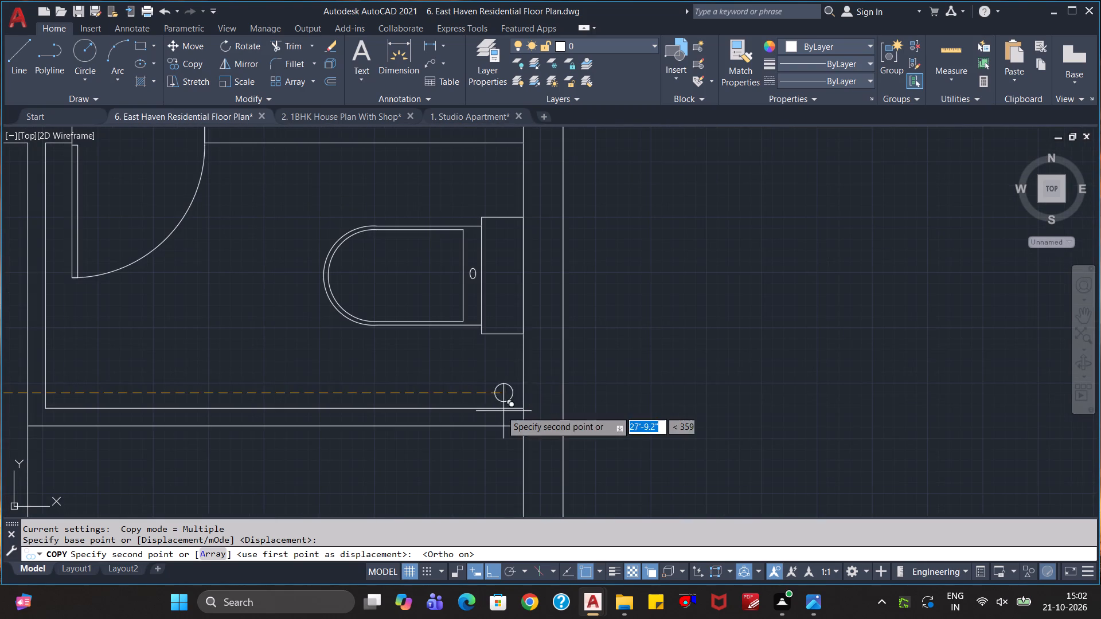
{"action": "scroll", "coordinate": [501, 410], "scroll_direction": "up", "scroll_amount": 3}
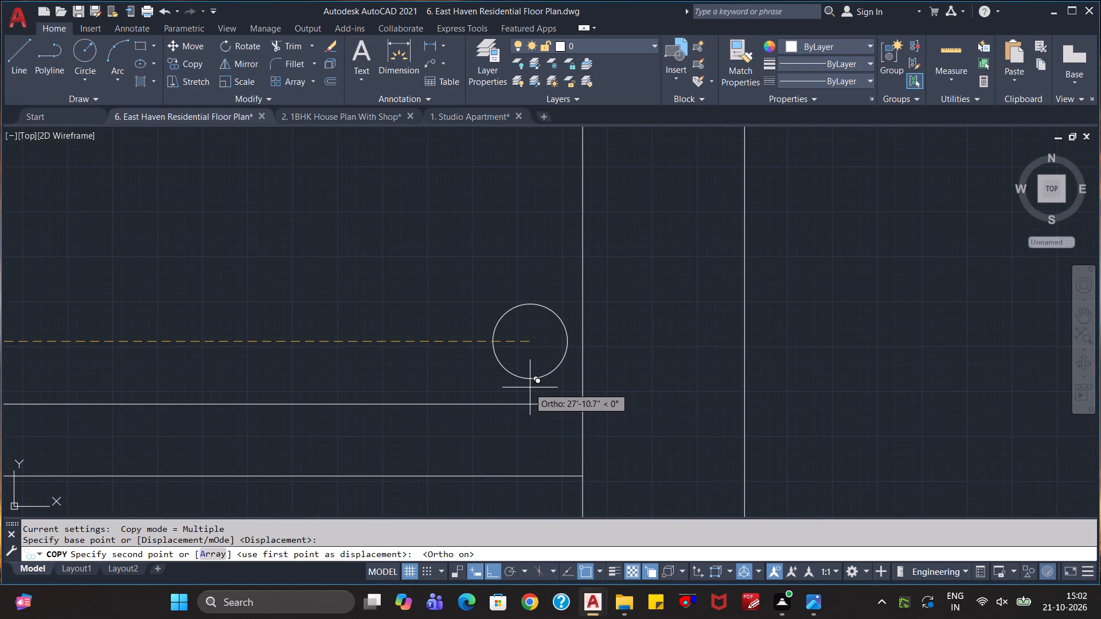
{"action": "left_click", "coordinate": [519, 387]}
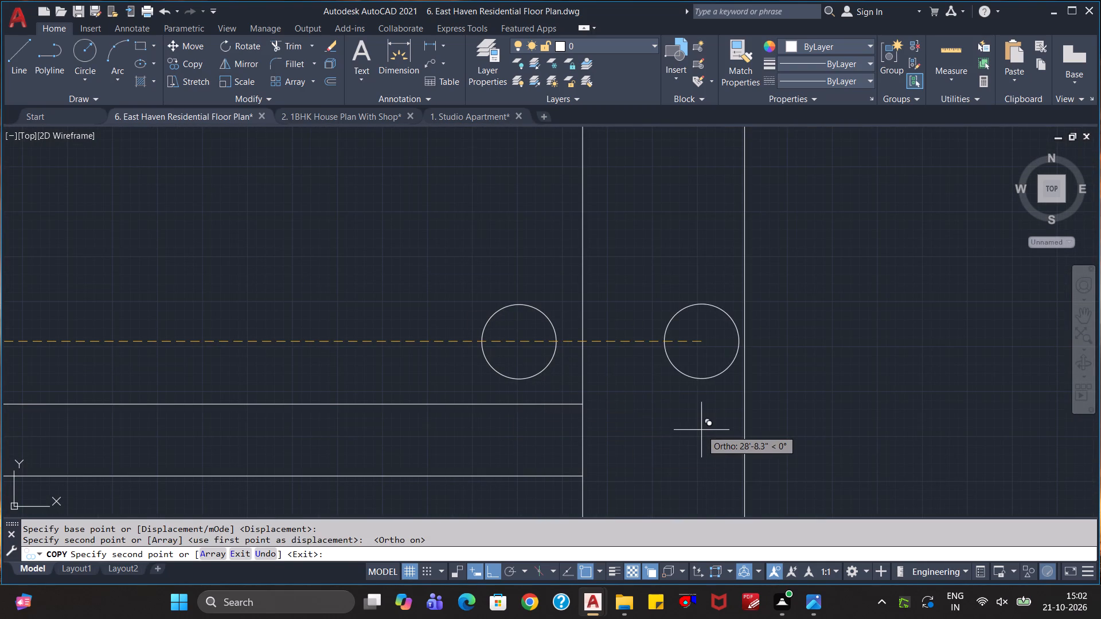
{"action": "scroll", "coordinate": [701, 430], "scroll_direction": "down", "scroll_amount": 2}
{"action": "key", "text": "Escape"}
{"action": "scroll", "coordinate": [686, 442], "scroll_direction": "down", "scroll_amount": 3}
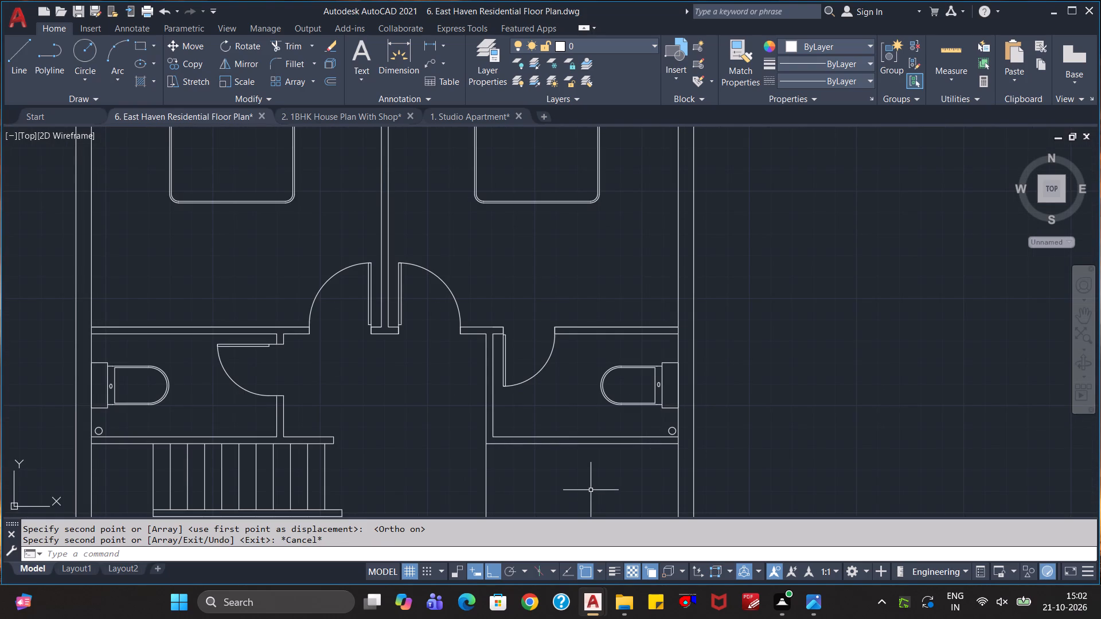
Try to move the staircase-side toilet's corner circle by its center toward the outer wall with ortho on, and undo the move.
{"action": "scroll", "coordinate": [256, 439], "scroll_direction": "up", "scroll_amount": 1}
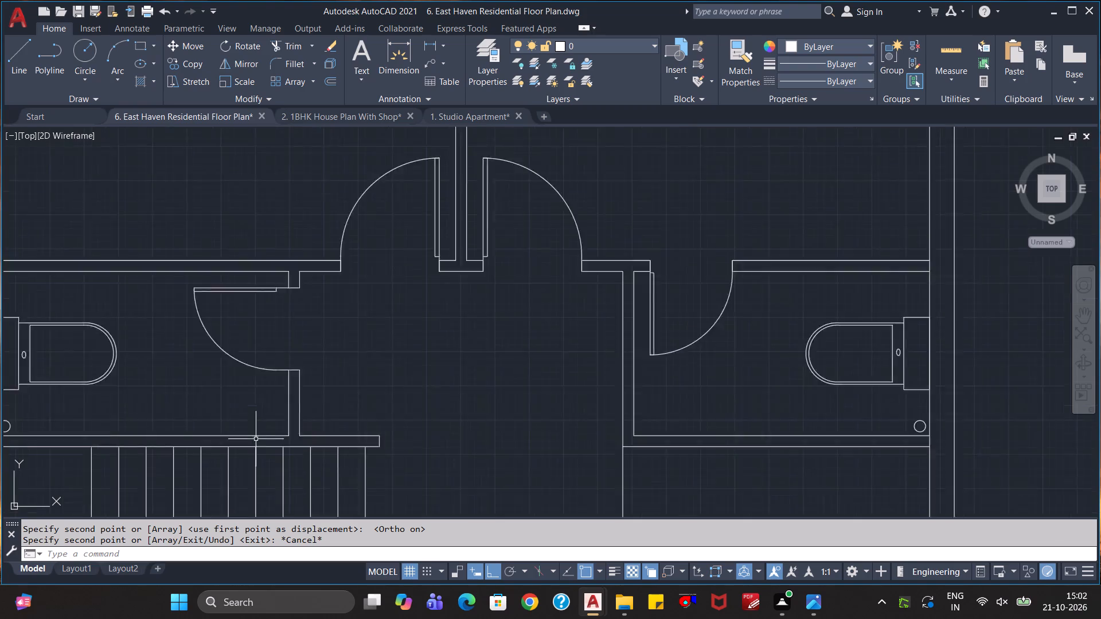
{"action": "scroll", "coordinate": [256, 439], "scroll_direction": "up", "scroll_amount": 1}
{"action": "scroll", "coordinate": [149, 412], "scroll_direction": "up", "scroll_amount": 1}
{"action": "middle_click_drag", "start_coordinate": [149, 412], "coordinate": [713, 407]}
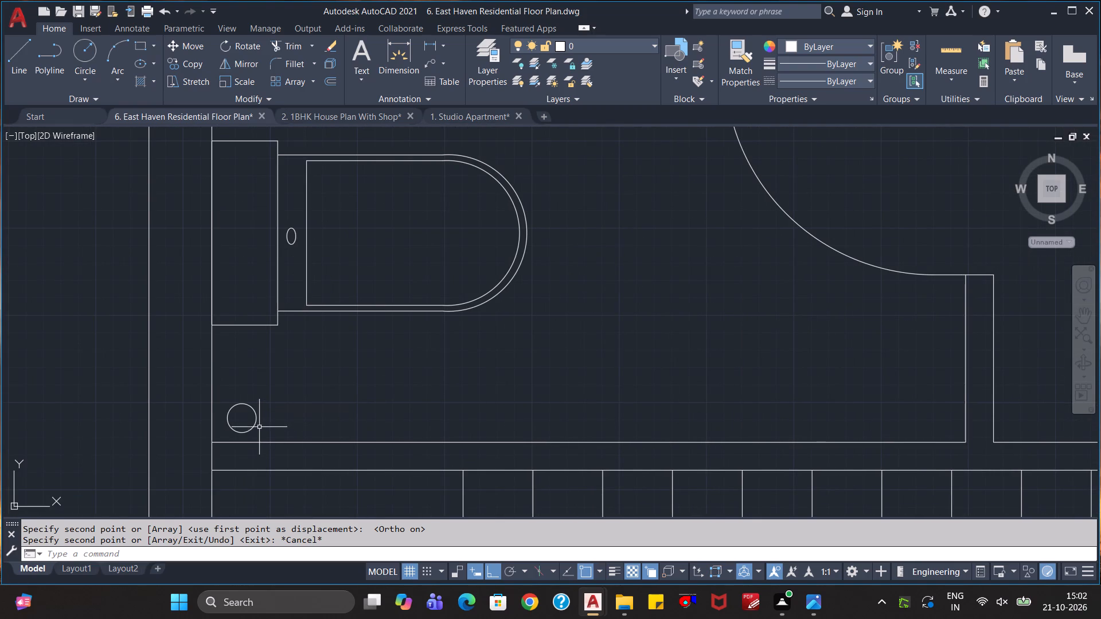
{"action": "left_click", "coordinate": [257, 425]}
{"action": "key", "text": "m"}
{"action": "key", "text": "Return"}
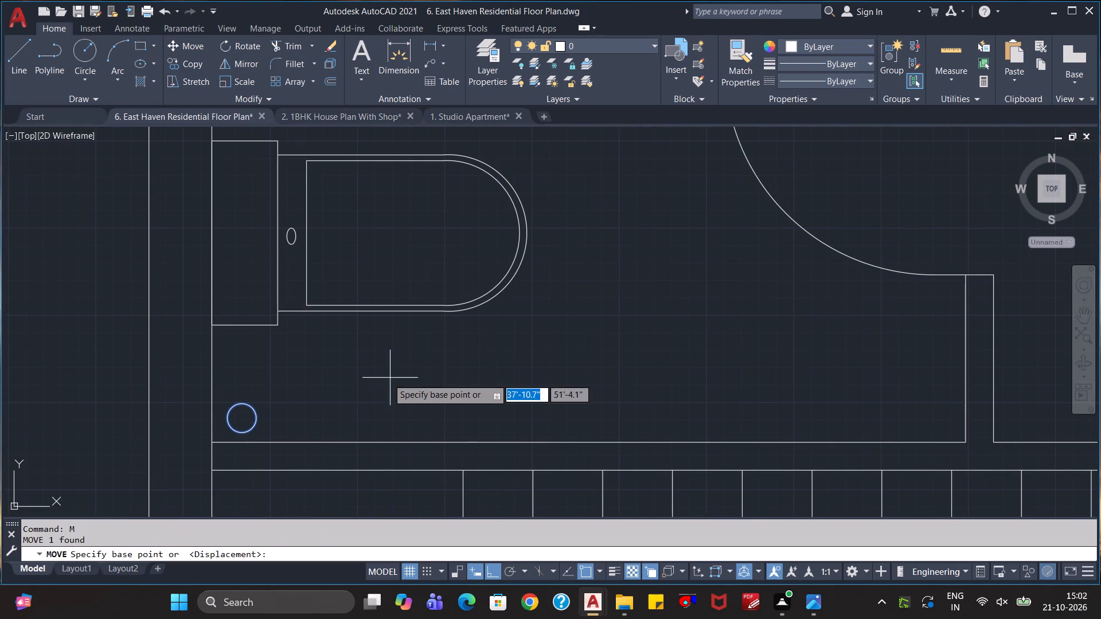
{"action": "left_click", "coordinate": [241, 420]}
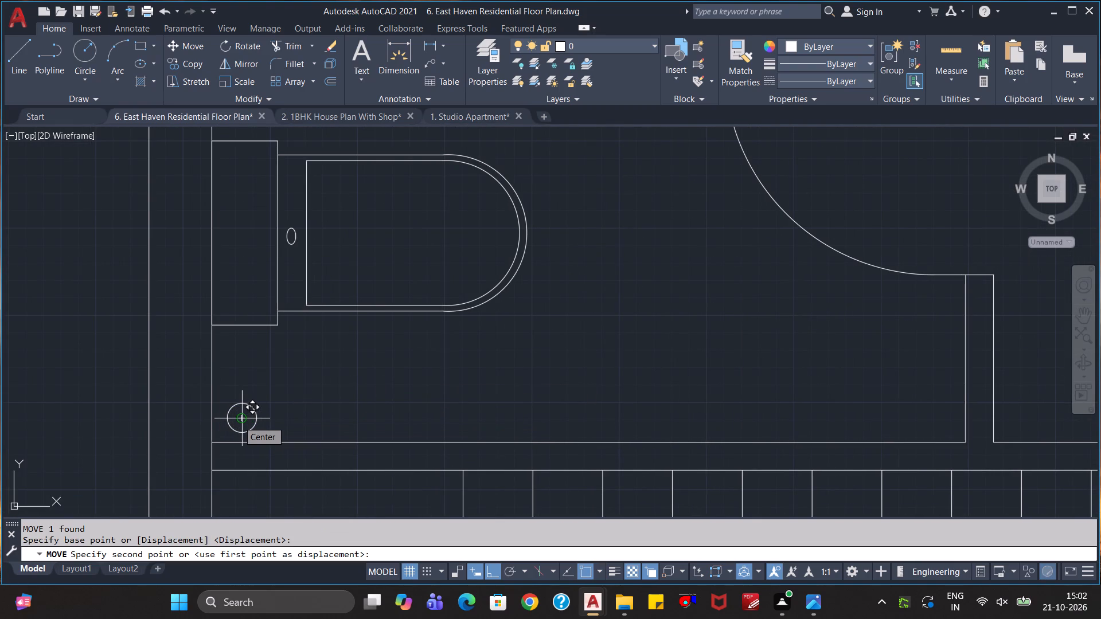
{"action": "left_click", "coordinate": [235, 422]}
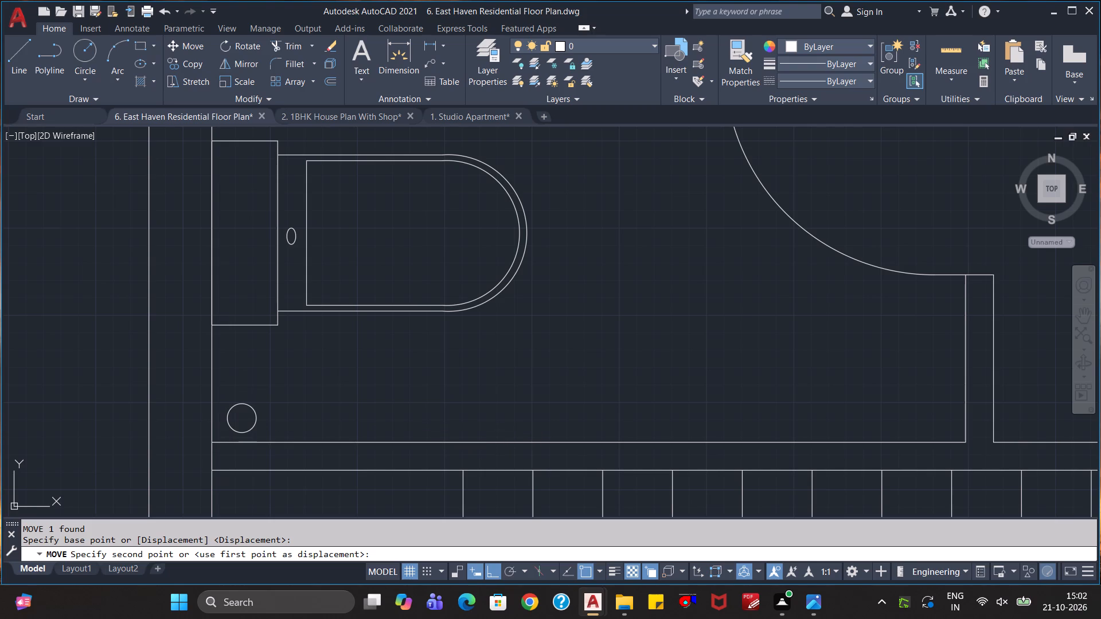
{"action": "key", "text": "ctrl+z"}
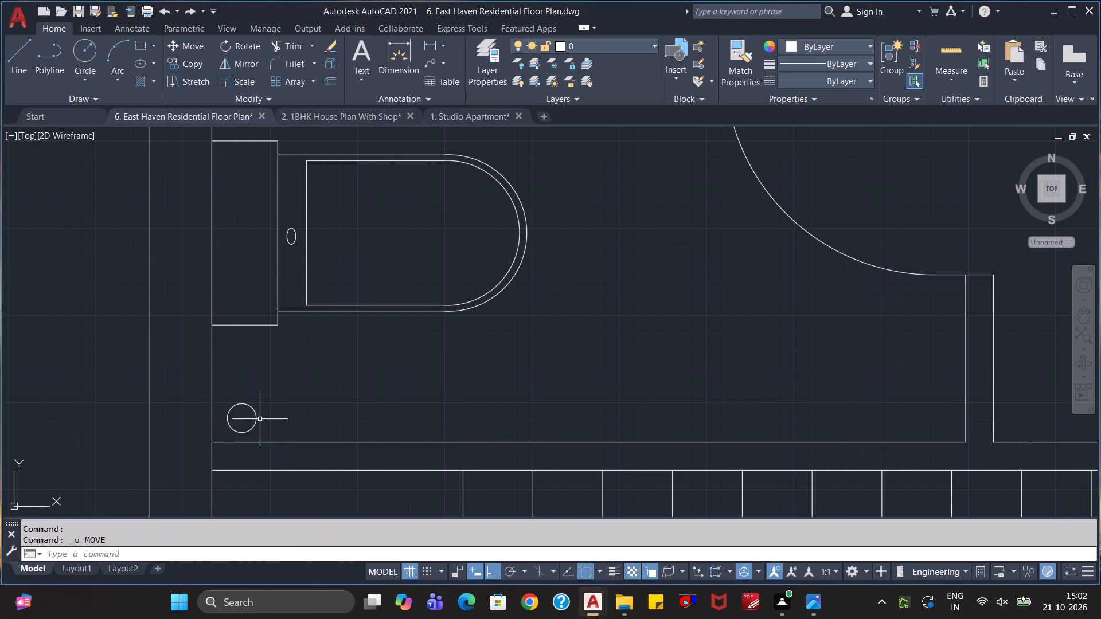
Move the staircase-side toilet's corner circle by its center about 1 inch horizontally toward the outer wall, with ortho on.
{"action": "left_click", "coordinate": [251, 423]}
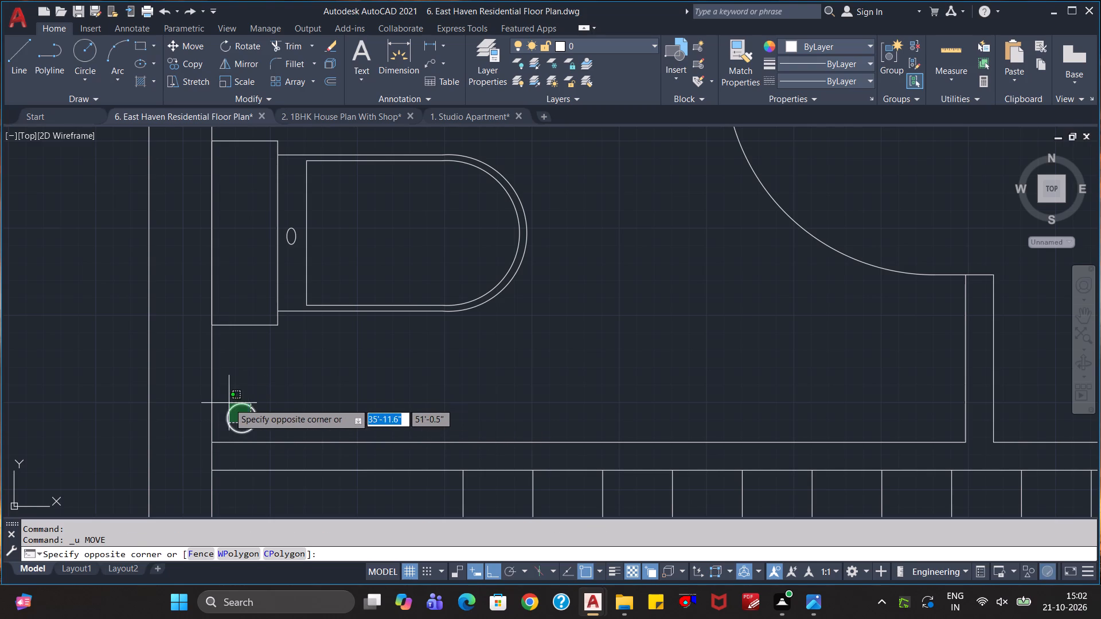
{"action": "left_click", "coordinate": [227, 405]}
{"action": "key", "text": "m"}
{"action": "key", "text": "Return"}
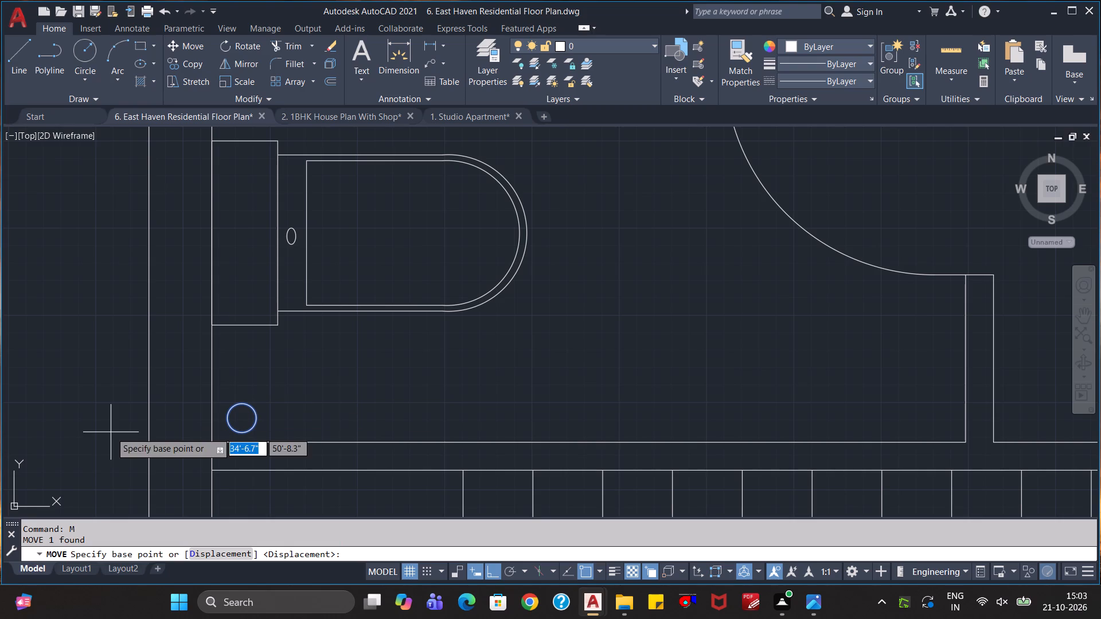
{"action": "left_click", "coordinate": [241, 420]}
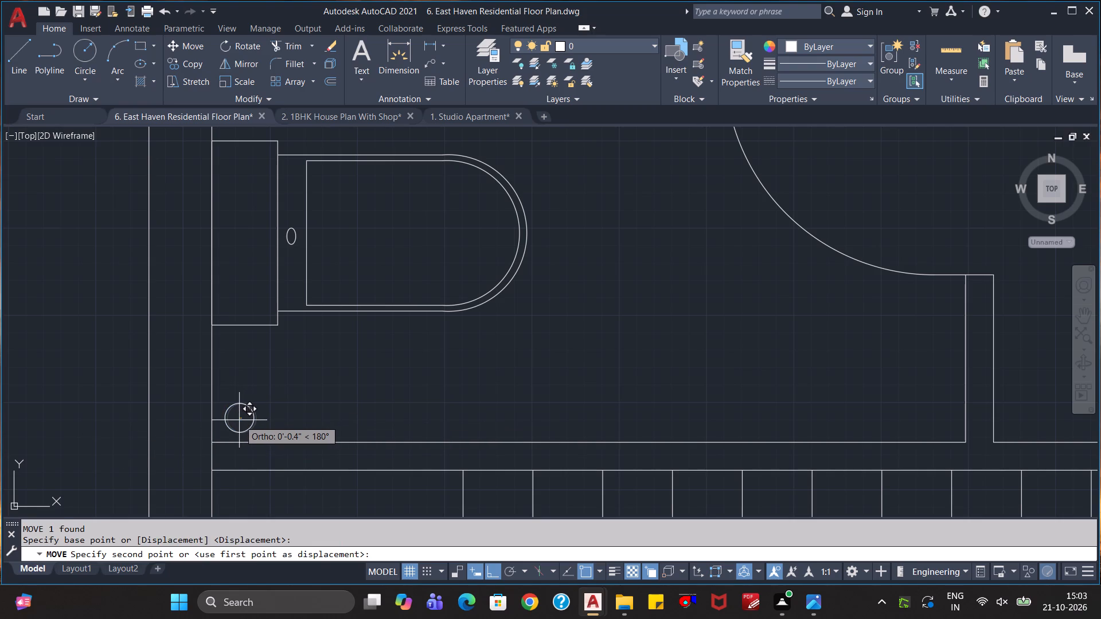
{"action": "scroll", "coordinate": [239, 420], "scroll_direction": "up", "scroll_amount": 1}
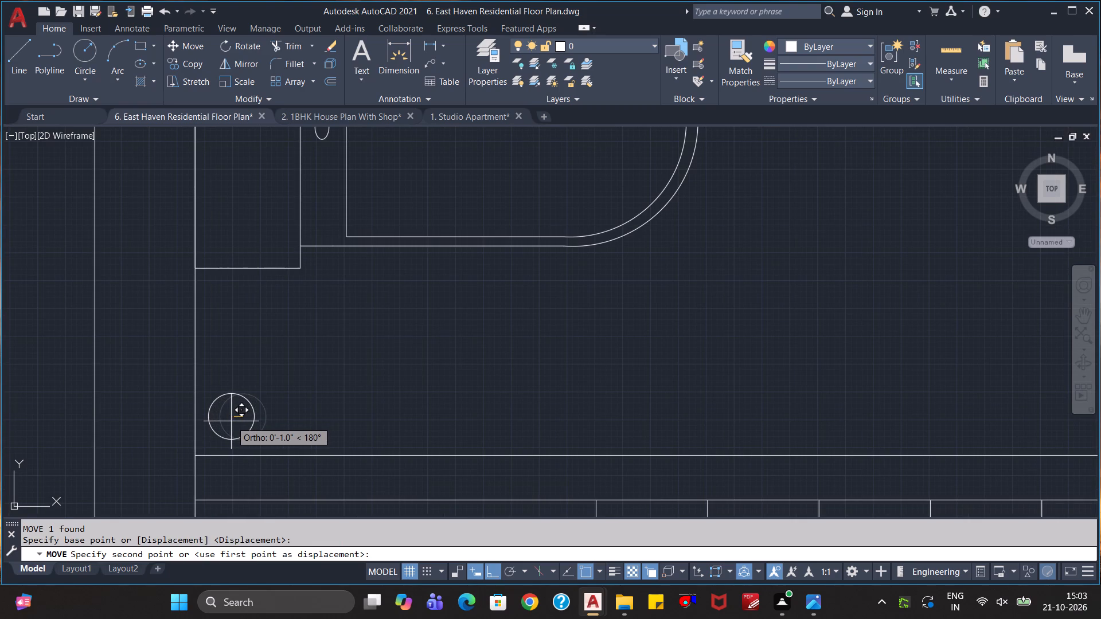
{"action": "left_click", "coordinate": [231, 421]}
{"action": "scroll", "coordinate": [366, 402], "scroll_direction": "up", "scroll_amount": 1}
{"action": "scroll", "coordinate": [368, 403], "scroll_direction": "down", "scroll_amount": 2}
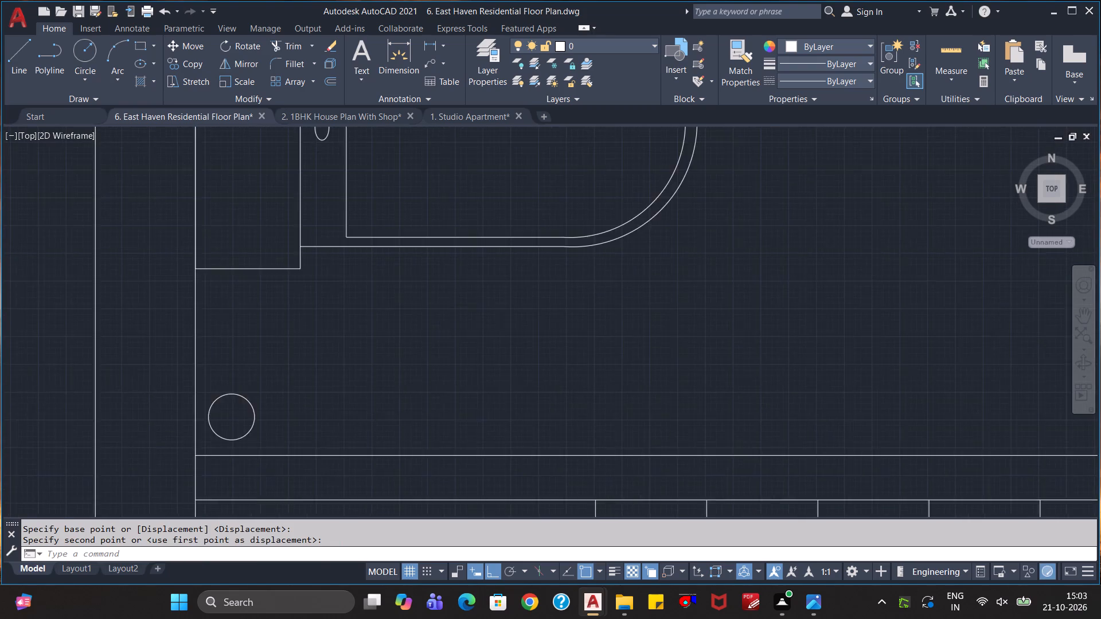
{"action": "scroll", "coordinate": [368, 408], "scroll_direction": "down", "scroll_amount": 1}
{"action": "key", "text": "Escape"}
{"action": "key", "text": "Escape"}
Save the drawing.
{"action": "scroll", "coordinate": [413, 410], "scroll_direction": "down", "scroll_amount": 5}
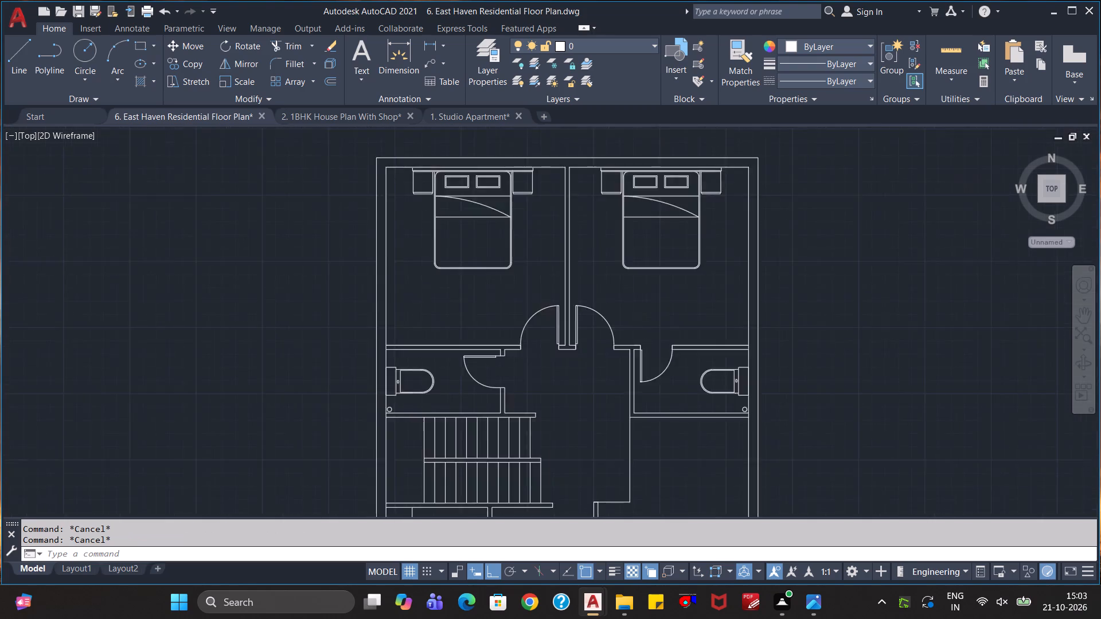
{"action": "scroll", "coordinate": [416, 407], "scroll_direction": "down", "scroll_amount": 2}
{"action": "scroll", "coordinate": [424, 406], "scroll_direction": "up", "scroll_amount": 3}
{"action": "scroll", "coordinate": [523, 440], "scroll_direction": "up", "scroll_amount": 1}
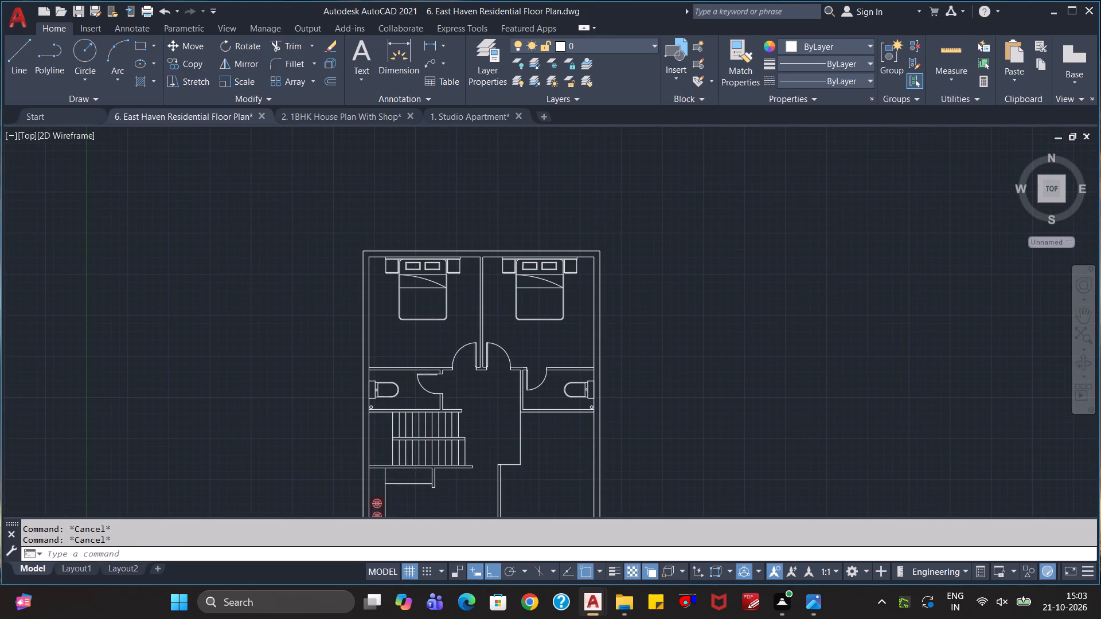
{"action": "key", "text": "ctrl+s"}
Copy the Prayer Room label about 13'-2" diagonally to the empty space beside the plan's outer wall, with ortho off.
{"action": "scroll", "coordinate": [574, 442], "scroll_direction": "down", "scroll_amount": 1}
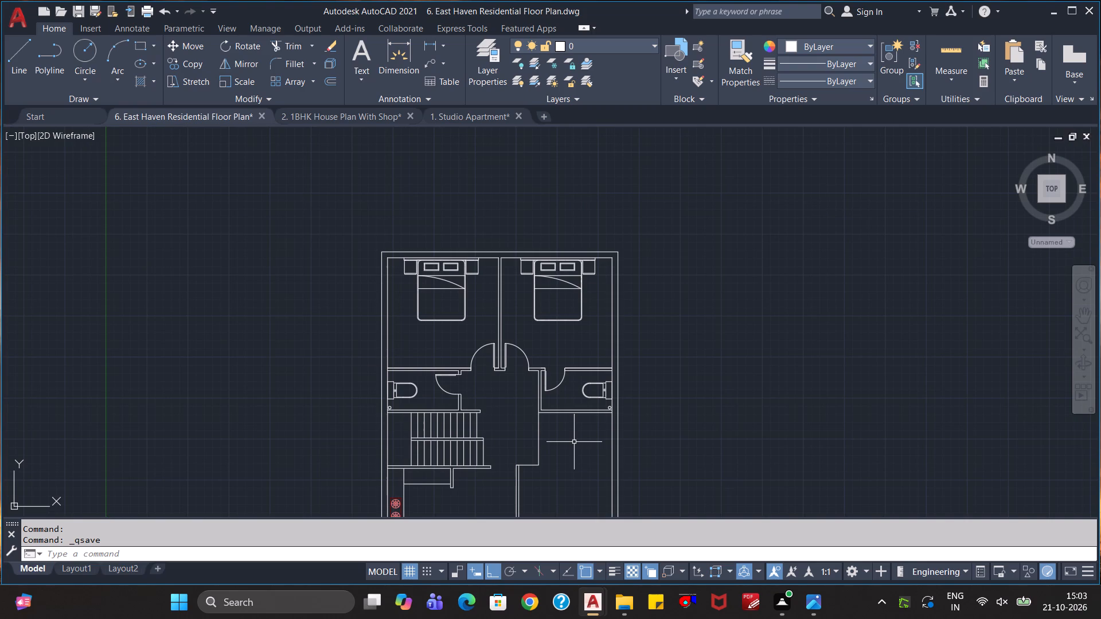
{"action": "scroll", "coordinate": [692, 361], "scroll_direction": "down", "scroll_amount": 2}
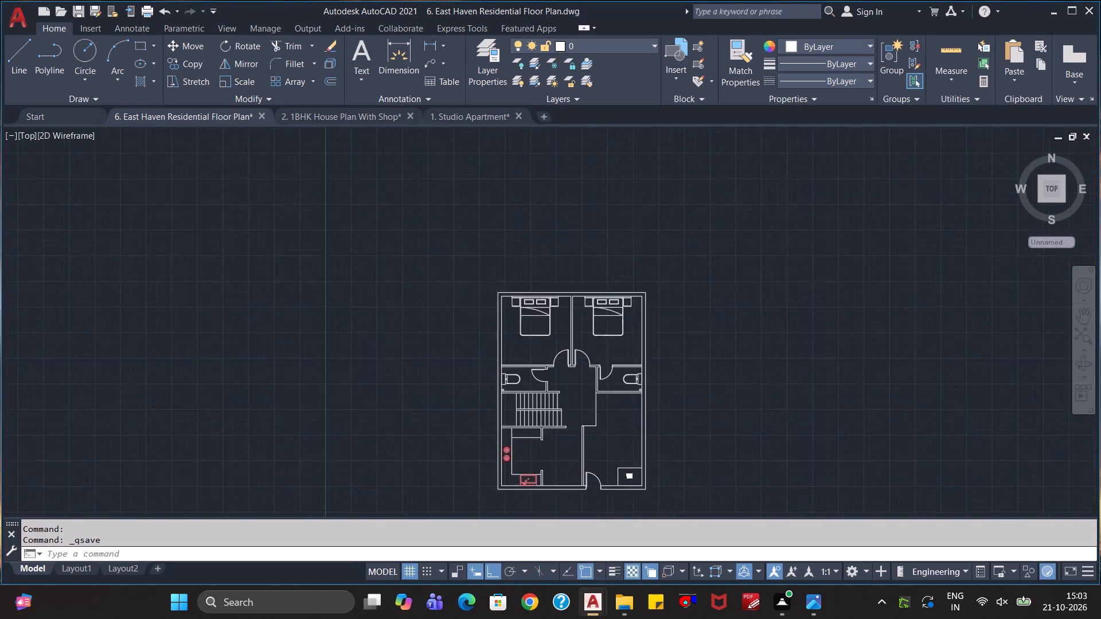
{"action": "scroll", "coordinate": [677, 459], "scroll_direction": "up", "scroll_amount": 4}
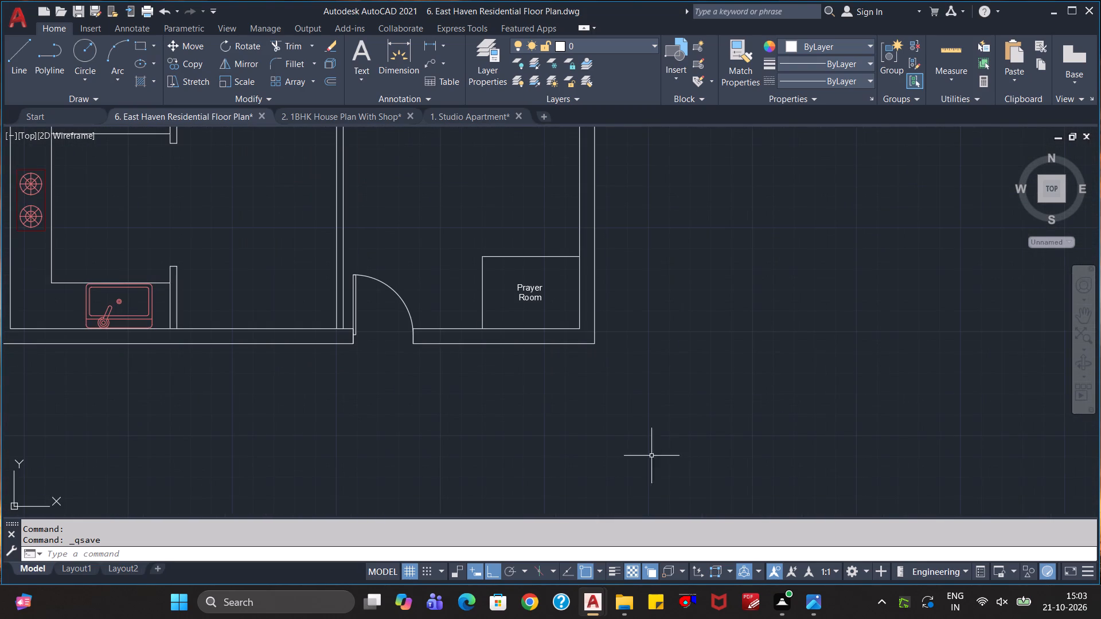
{"action": "scroll", "coordinate": [645, 451], "scroll_direction": "down", "scroll_amount": 1}
{"action": "key", "text": "Escape"}
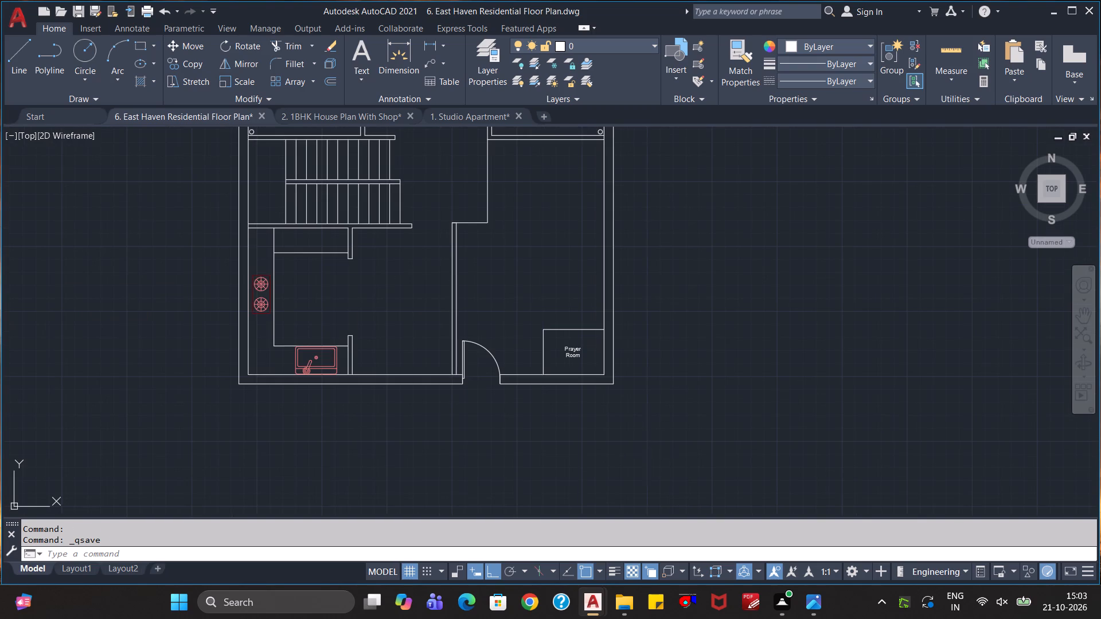
{"action": "key", "text": "Escape"}
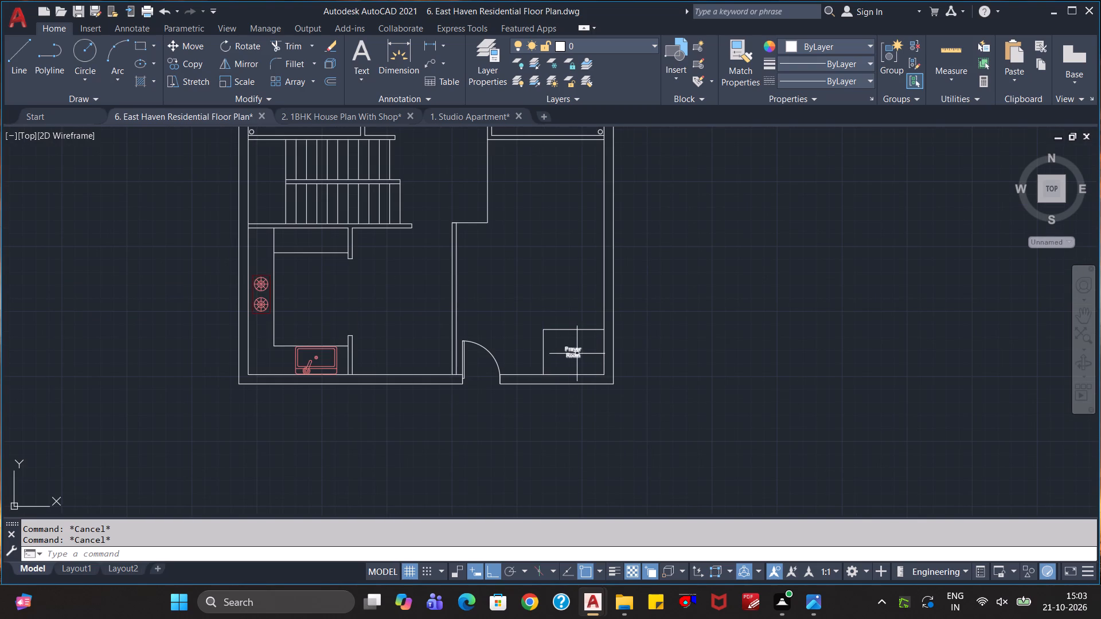
{"action": "left_click", "coordinate": [577, 354]}
{"action": "type", "text": "co"}
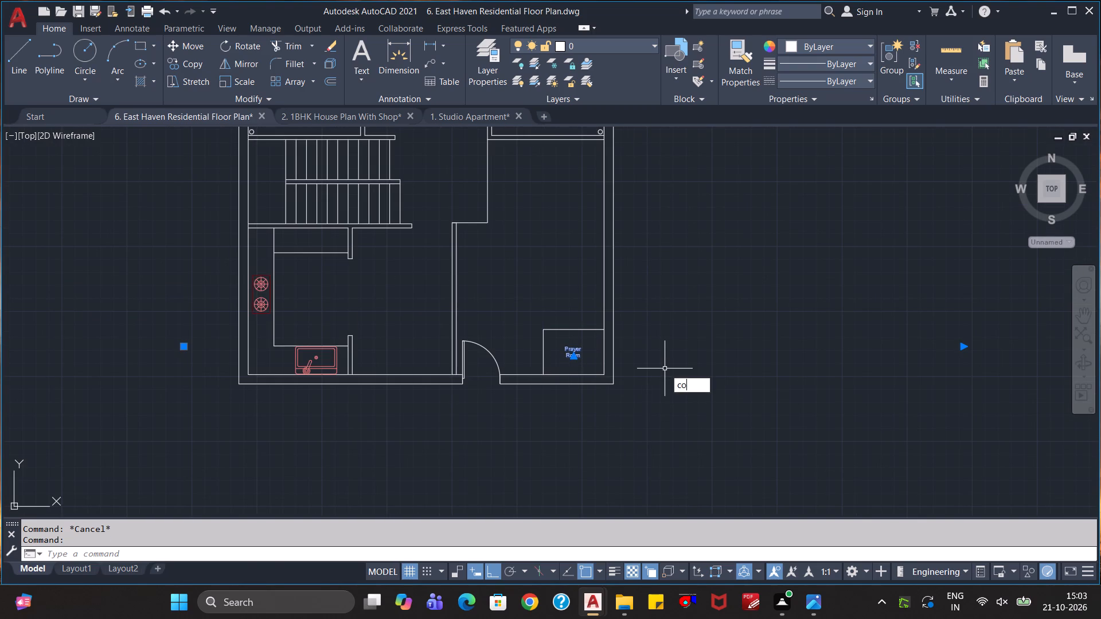
{"action": "key", "text": "Return"}
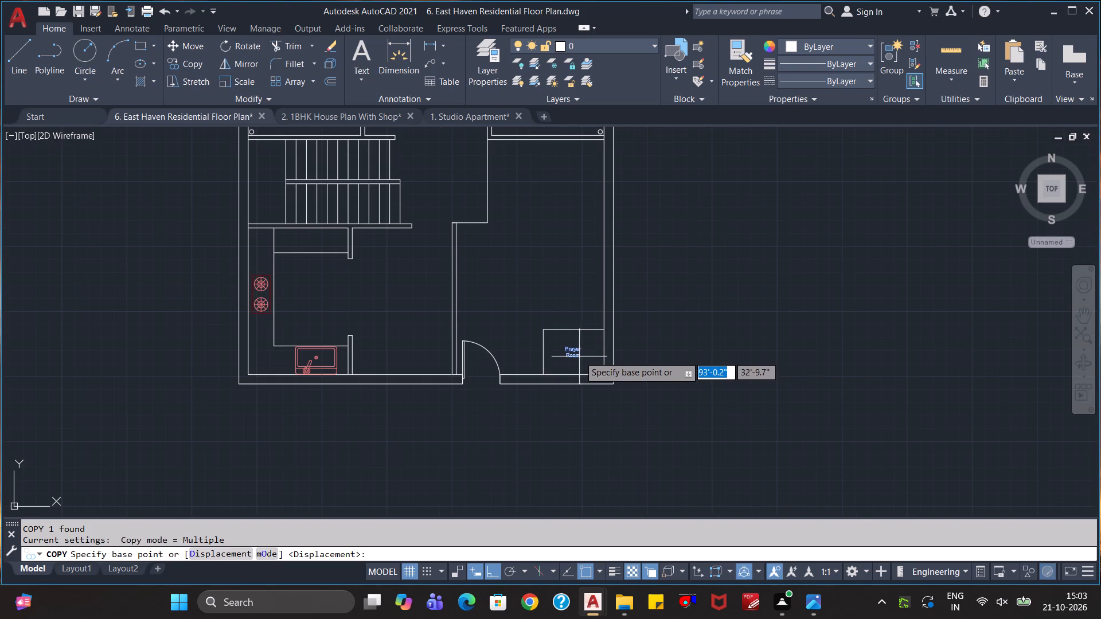
{"action": "left_click", "coordinate": [575, 354]}
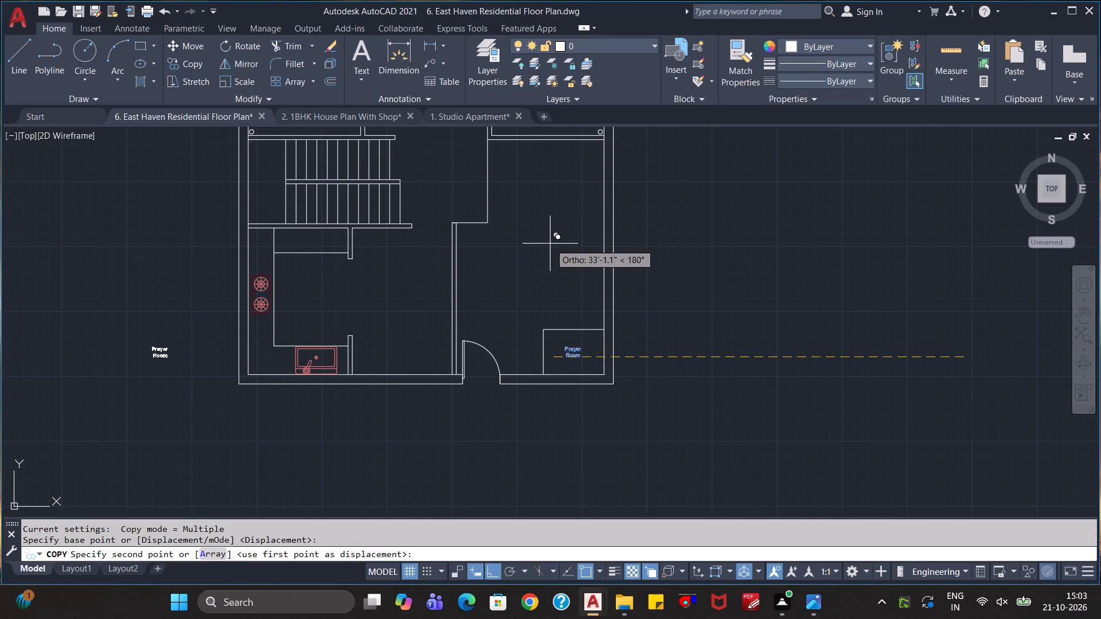
{"action": "key", "text": "F8"}
{"action": "scroll", "coordinate": [529, 234], "scroll_direction": "down", "scroll_amount": 1}
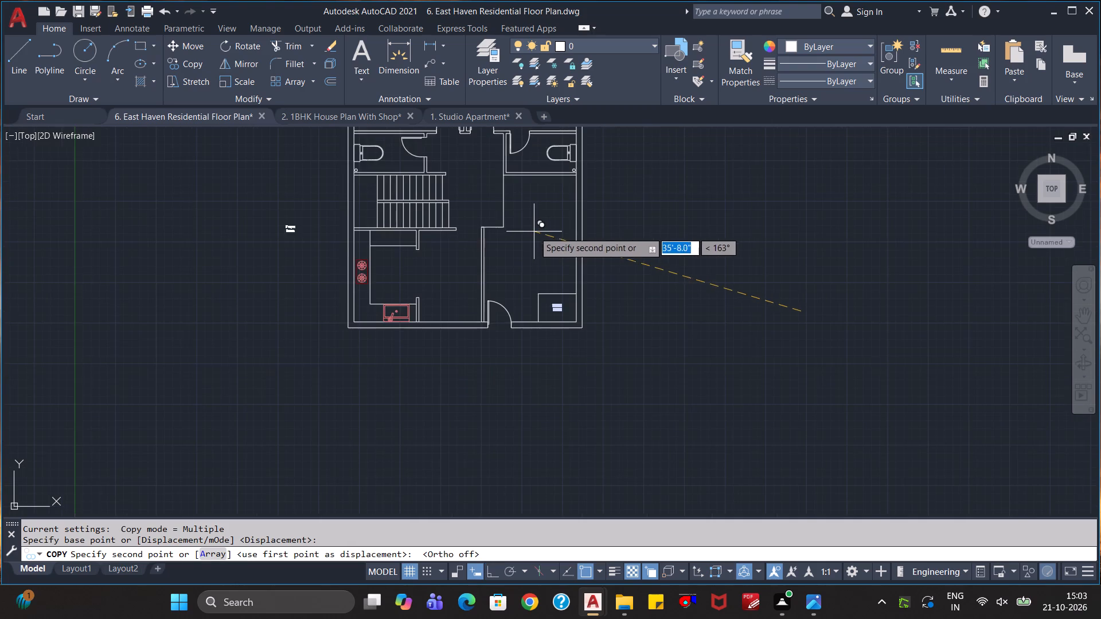
{"action": "middle_click_drag", "start_coordinate": [546, 241], "coordinate": [611, 359]}
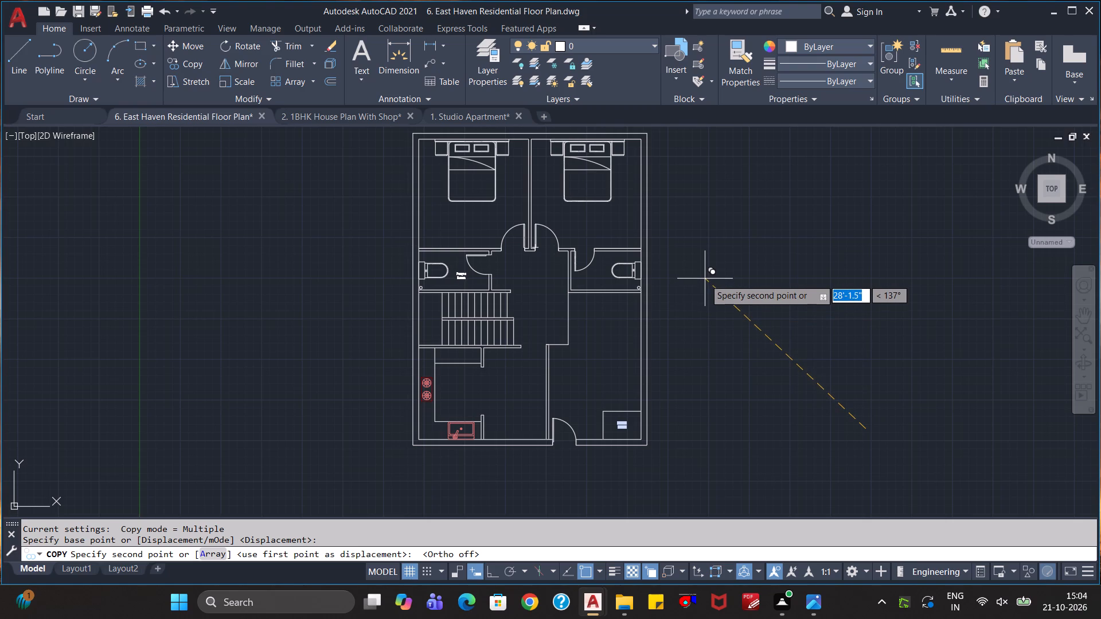
{"action": "left_click", "coordinate": [954, 375]}
{"action": "key", "text": "Escape"}
{"action": "key", "text": "Escape"}
Scale the copied Prayer Room label from the far end of its text frame to about twice its size, landing in the kitchen.
{"action": "left_click", "coordinate": [771, 394]}
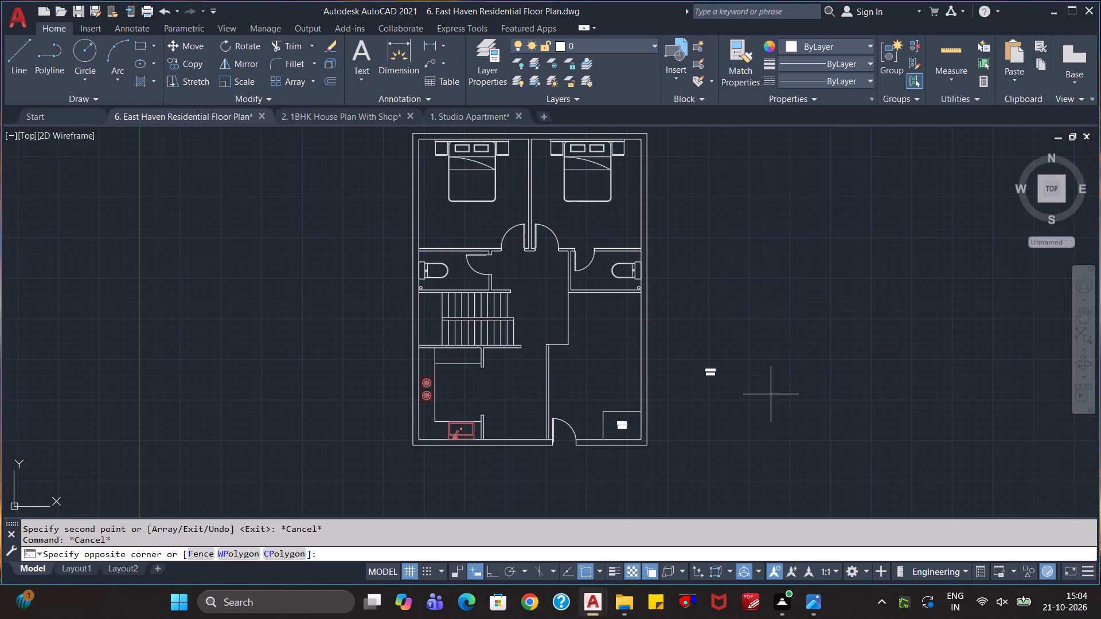
{"action": "left_click", "coordinate": [693, 361]}
{"action": "type", "text": "sc"}
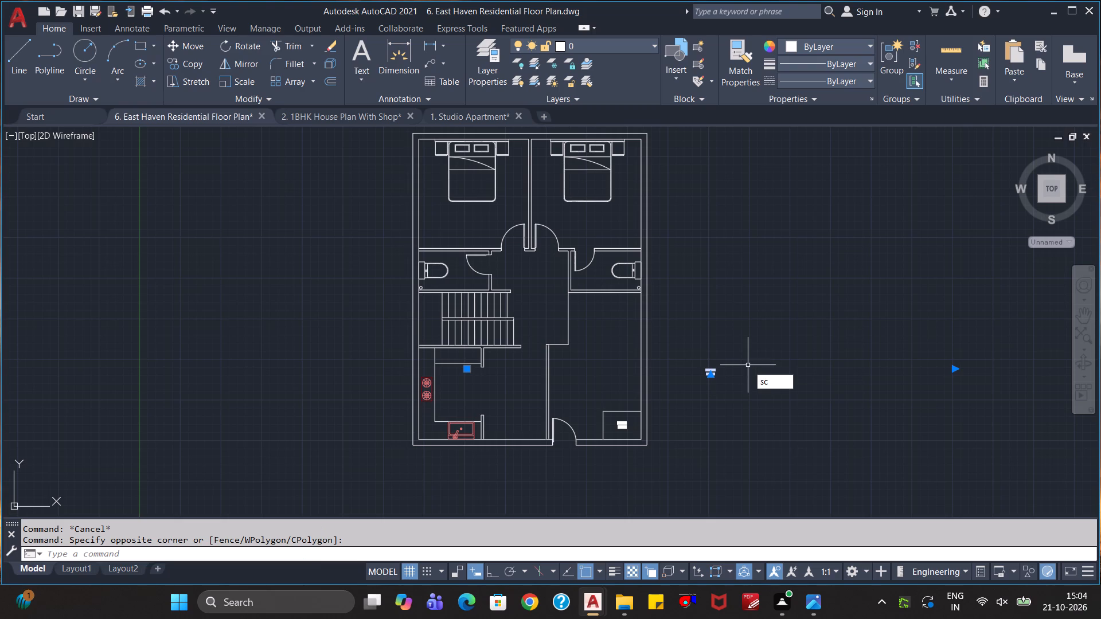
{"action": "key", "text": "Return"}
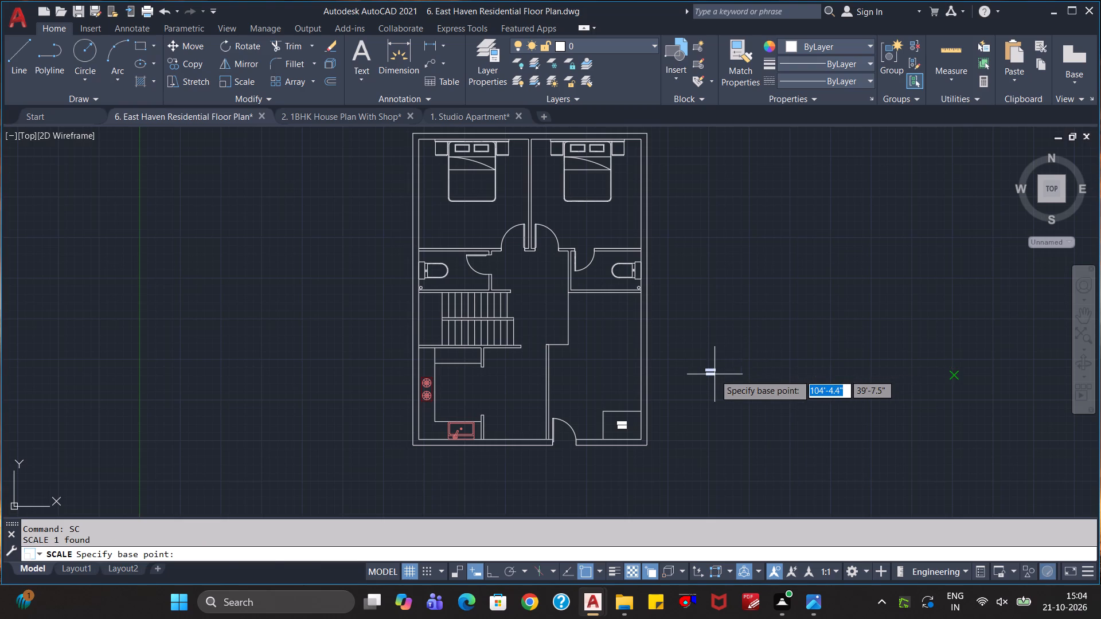
{"action": "left_click", "coordinate": [715, 374]}
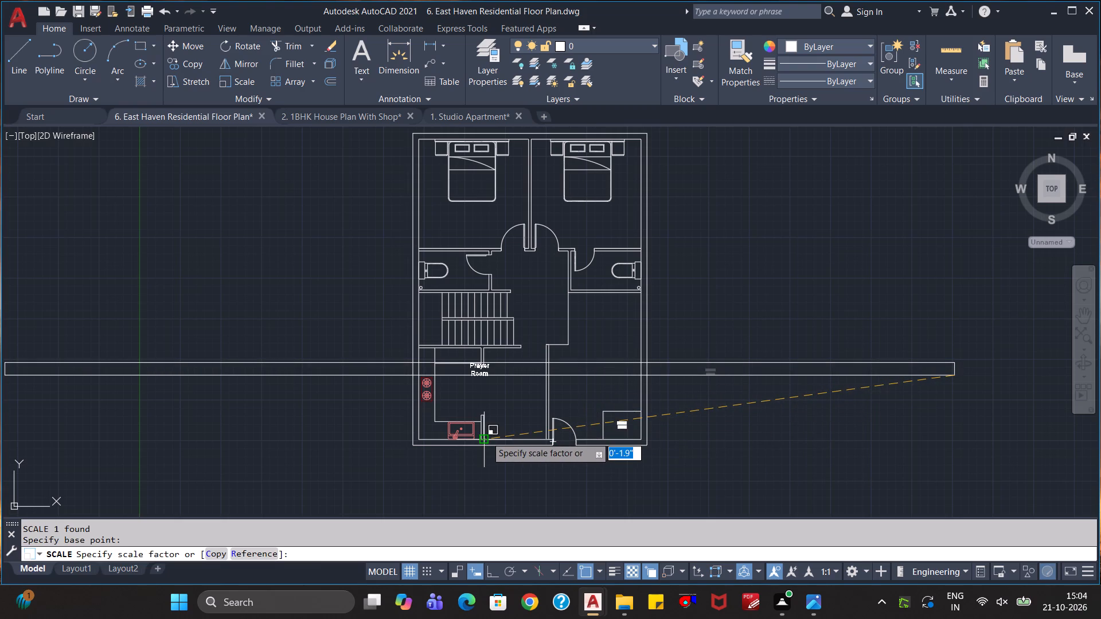
{"action": "left_click", "coordinate": [468, 323]}
{"action": "key", "text": "Escape"}
{"action": "key", "text": "Escape"}
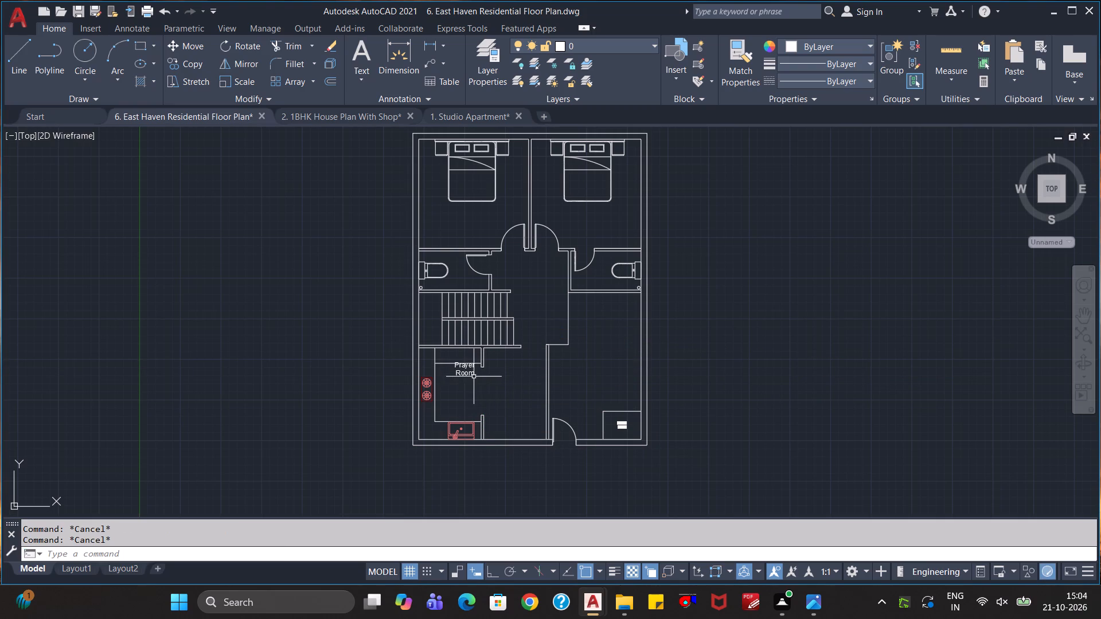
Copy the enlarged Prayer Room label from the kitchen into the toilet opposite the stairs and into the staircase-side toilet.
{"action": "left_click", "coordinate": [468, 375]}
{"action": "type", "text": "co"}
{"action": "key", "text": "Return"}
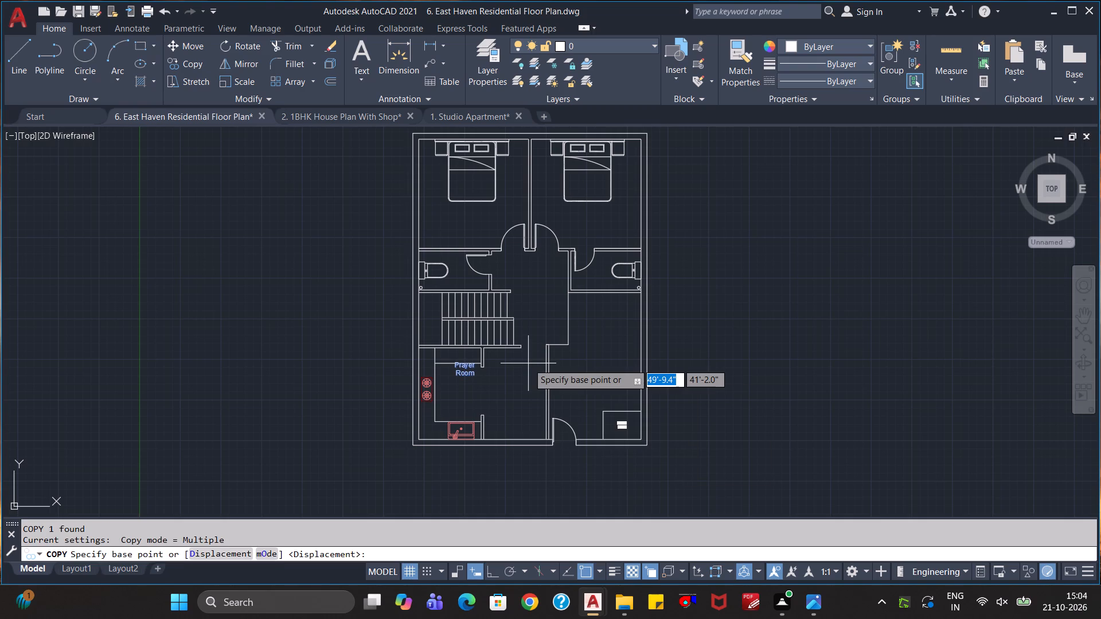
{"action": "left_click", "coordinate": [462, 376]}
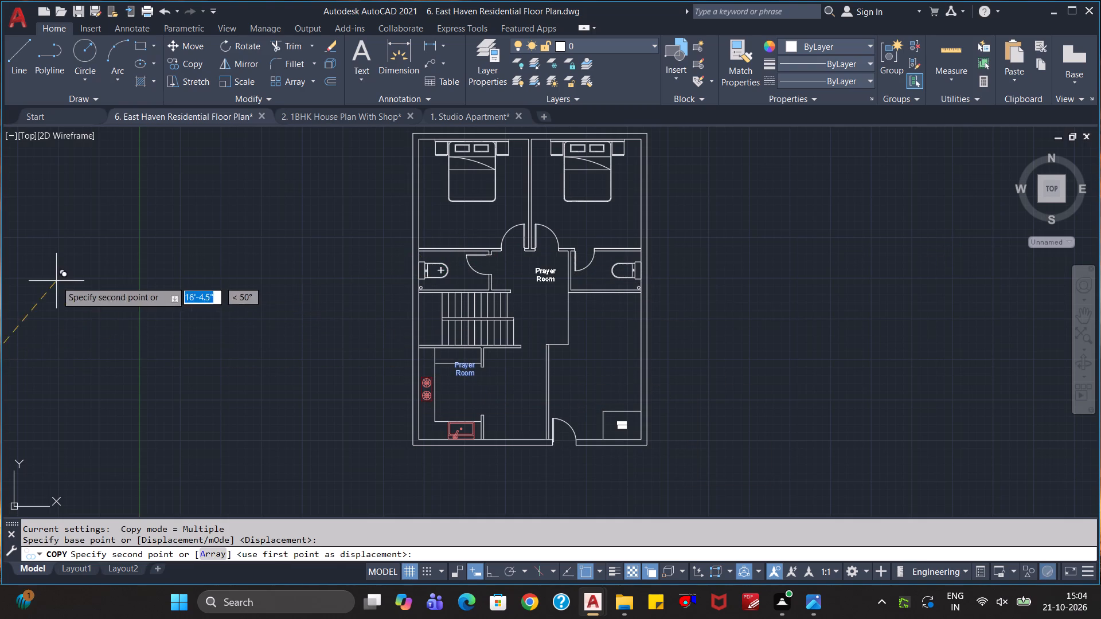
{"action": "left_click", "coordinate": [108, 282]}
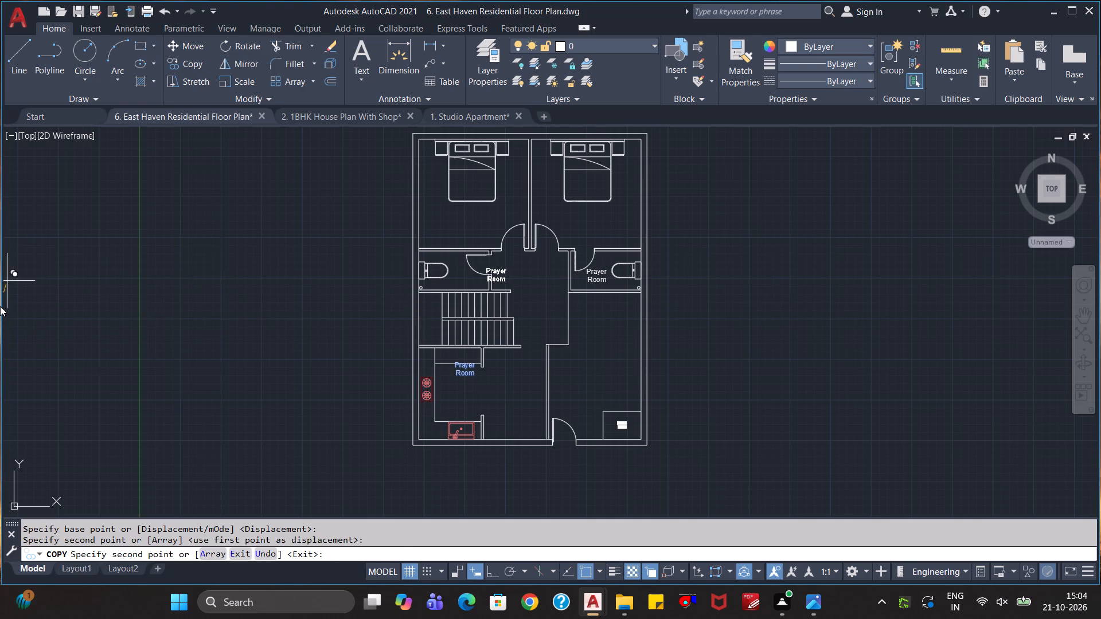
{"action": "middle_click_drag", "start_coordinate": [139, 285], "coordinate": [299, 230]}
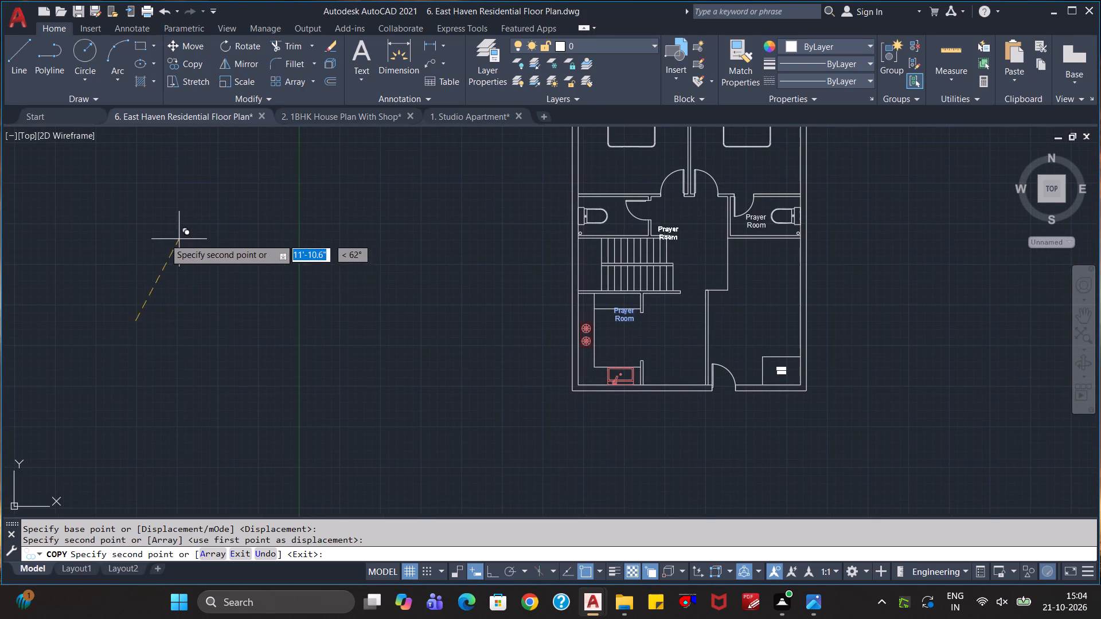
{"action": "left_click", "coordinate": [131, 227]}
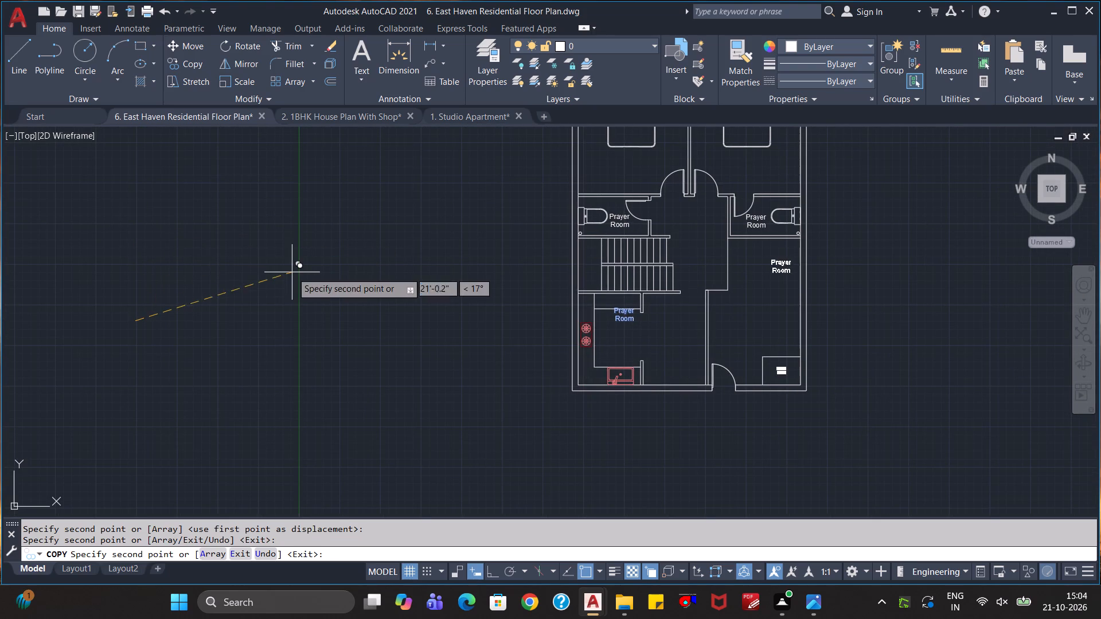
{"action": "key", "text": "Escape"}
{"action": "key", "text": "Escape"}
Replace the Prayer Room text in the staircase-side toilet with two lines: TOILET and 9'-0"X5''-0".
{"action": "double_click", "coordinate": [619, 217]}
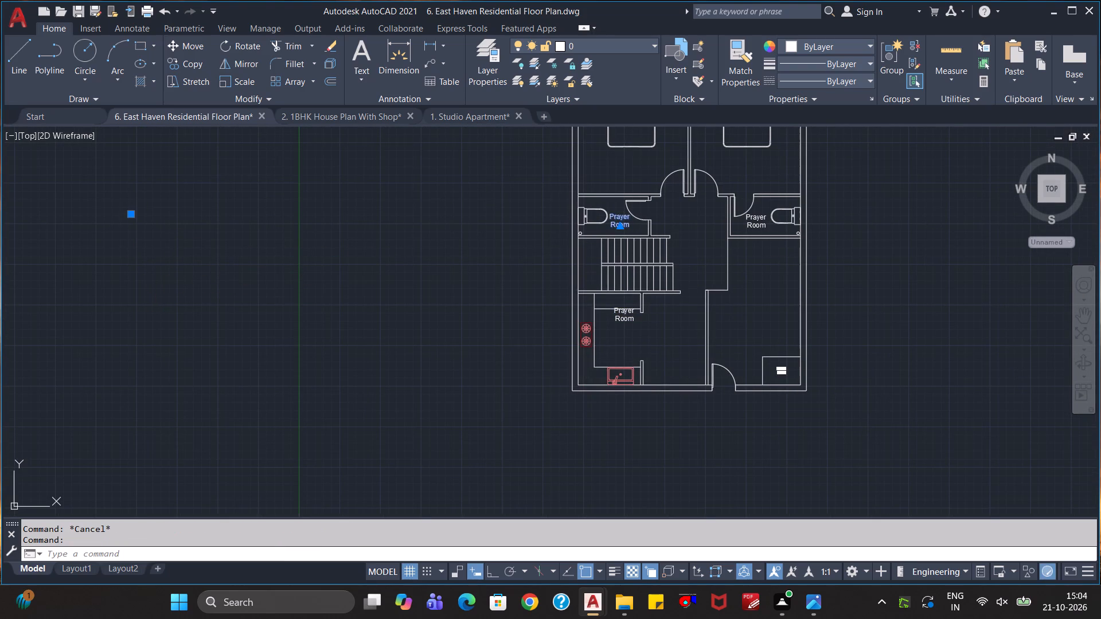
{"action": "left_click_drag", "start_coordinate": [631, 225], "coordinate": [605, 211]}
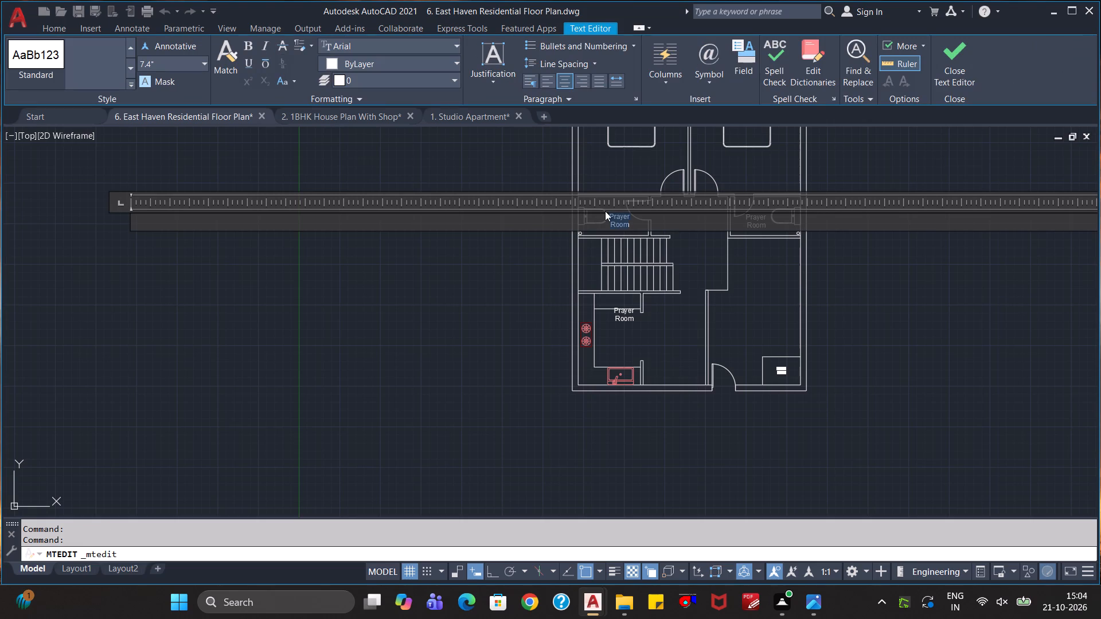
{"action": "key", "text": "t"}
{"action": "key", "text": "BackSpace"}
{"action": "key", "text": "shift+t"}
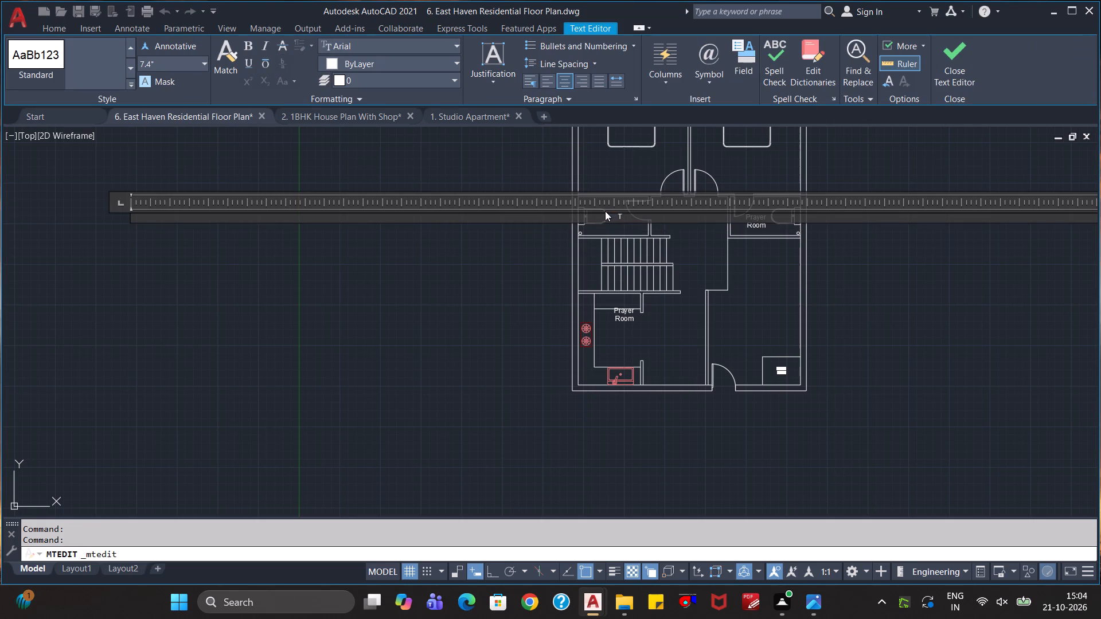
{"action": "type", "text": "OILET"}
{"action": "key", "text": "Return"}
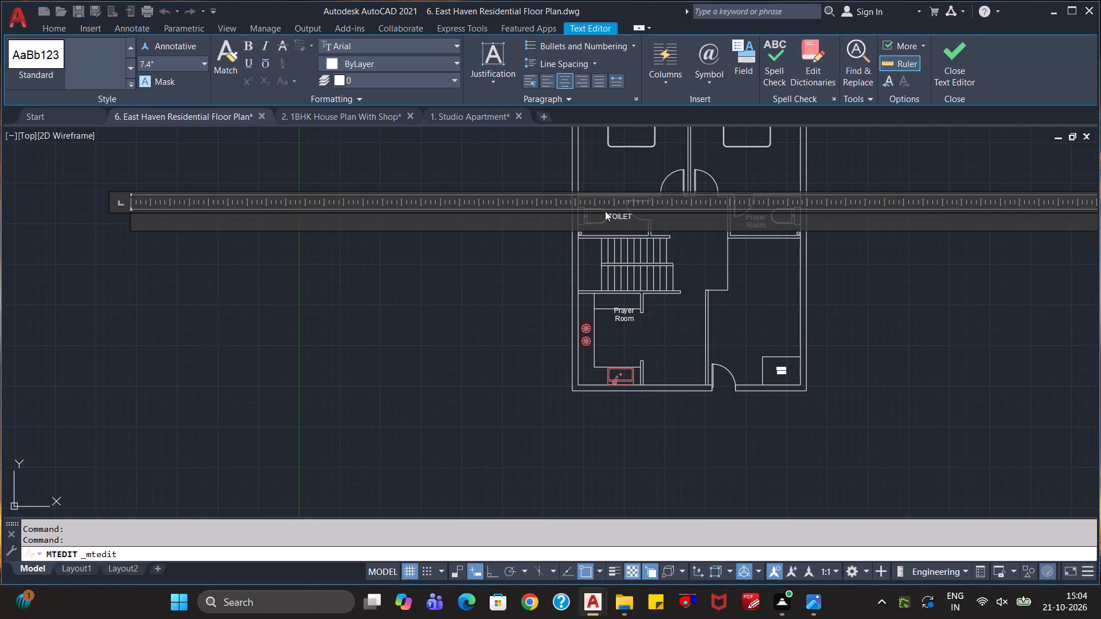
{"action": "key", "text": "9"}
{"action": "key", "text": "apostrophe"}
{"action": "key", "text": "minus"}
{"action": "type", "text": "0\""}
{"action": "key", "text": "x"}
{"action": "key", "text": "5"}
{"action": "type", "text": "''"}
{"action": "type", "text": "-0"}
{"action": "key", "text": "shift+quotedbl"}
{"action": "left_click", "coordinate": [496, 281]}
Delete the Prayer Room label from the toilet opposite the stairs.
{"action": "scroll", "coordinate": [627, 236], "scroll_direction": "up", "scroll_amount": 3}
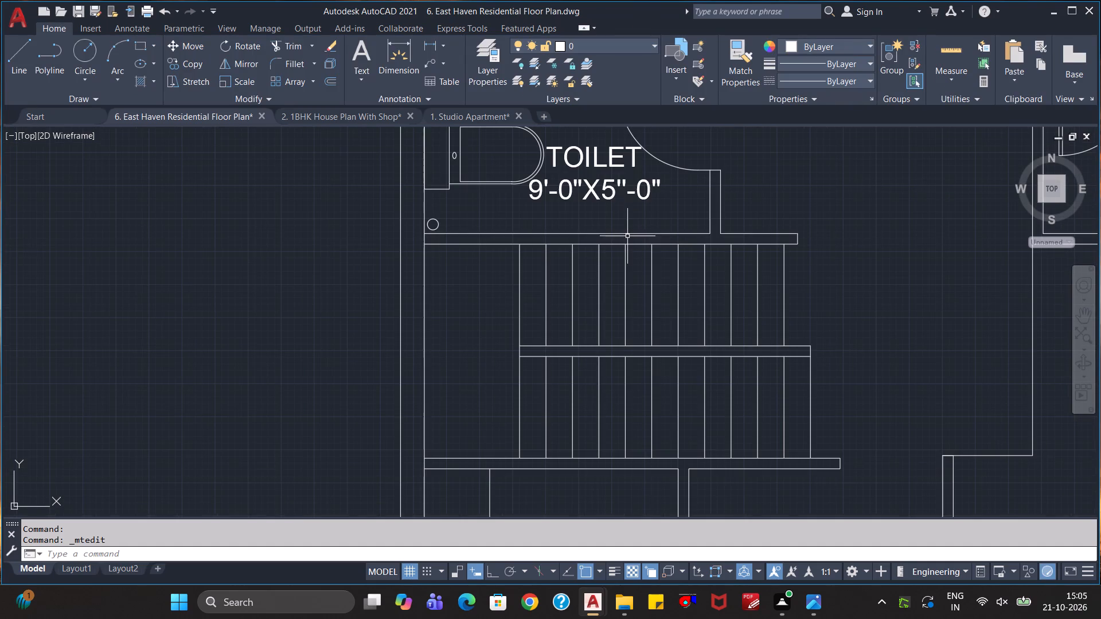
{"action": "scroll", "coordinate": [598, 170], "scroll_direction": "down", "scroll_amount": 1}
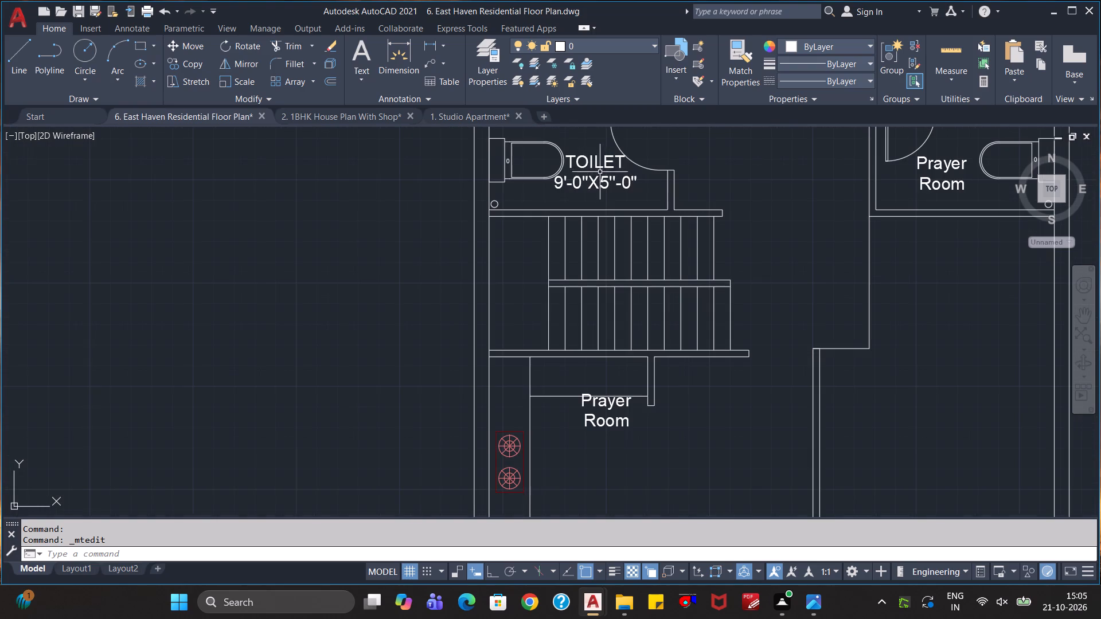
{"action": "left_click", "coordinate": [927, 181]}
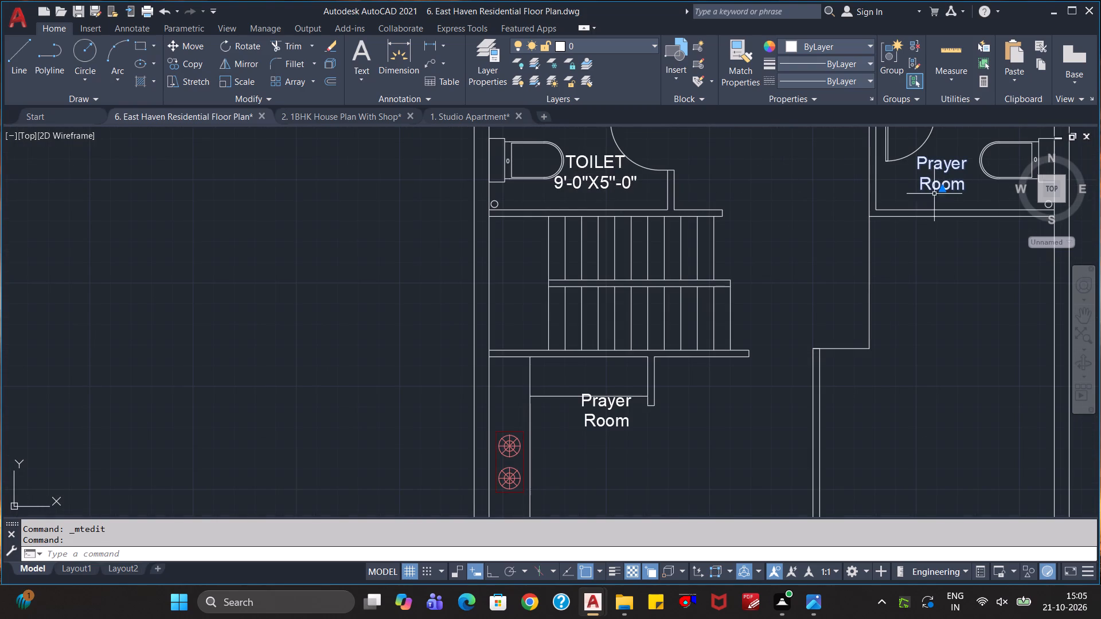
{"action": "key", "text": "Delete"}
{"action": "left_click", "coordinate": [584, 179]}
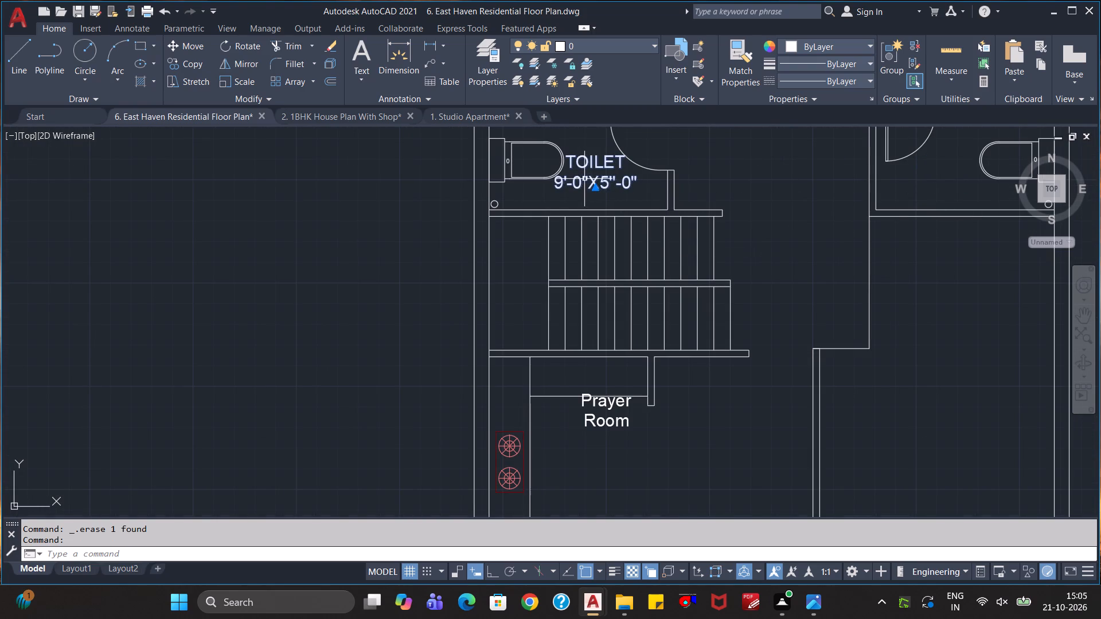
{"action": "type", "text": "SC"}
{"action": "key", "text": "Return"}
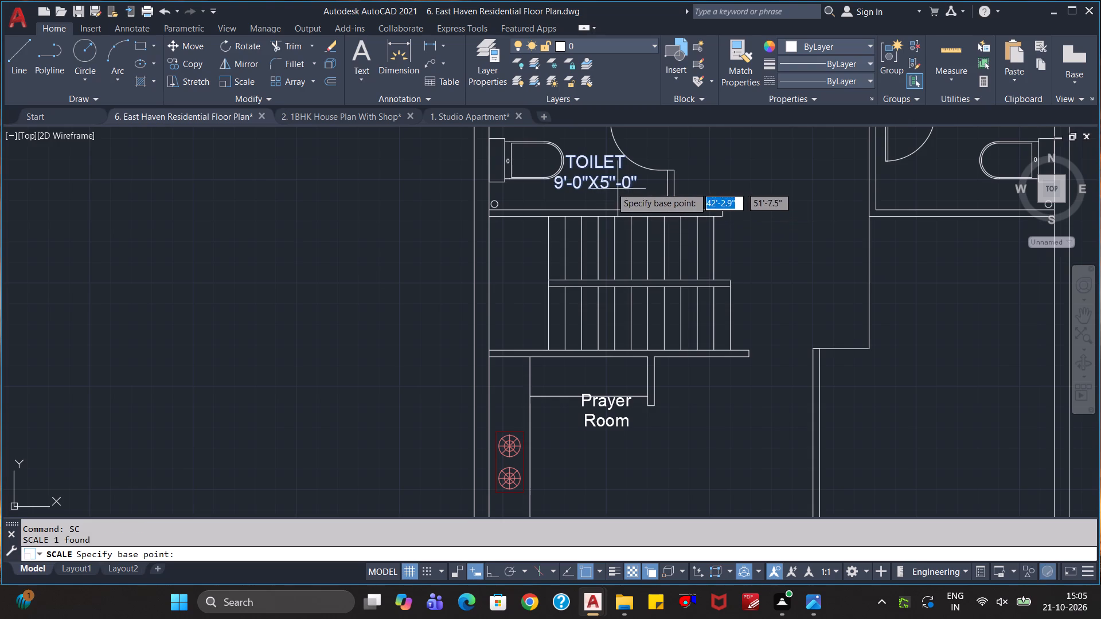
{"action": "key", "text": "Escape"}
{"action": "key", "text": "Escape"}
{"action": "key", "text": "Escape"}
Scale the TOILET label in the staircase-side toilet down to about 0.7 of its size, based at the text's lower middle.
{"action": "left_click", "coordinate": [591, 178]}
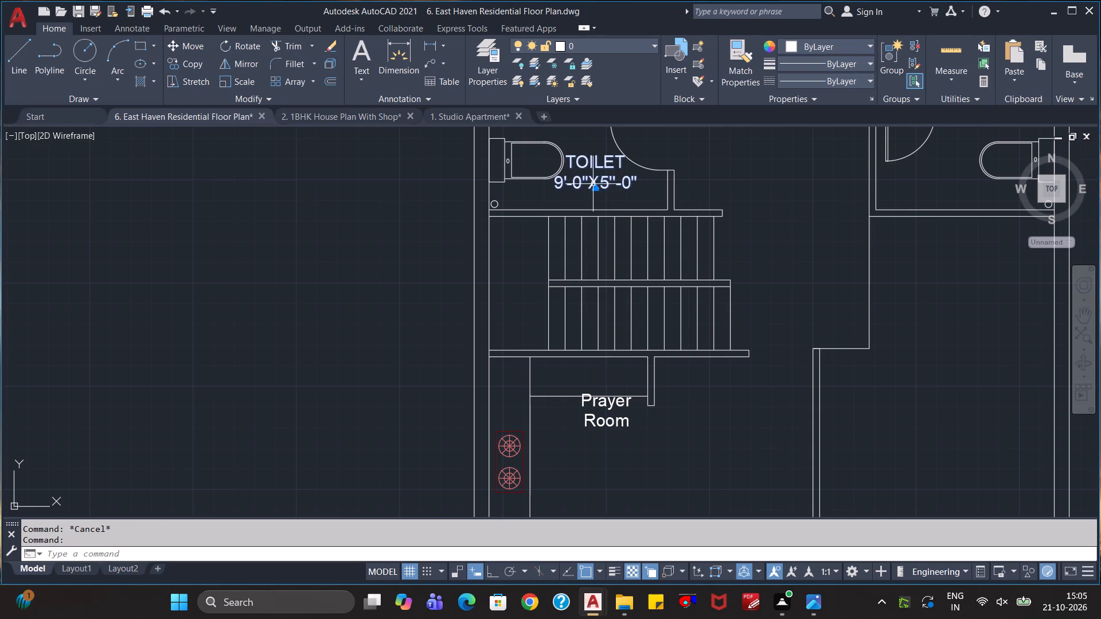
{"action": "type", "text": "SC"}
{"action": "key", "text": "Return"}
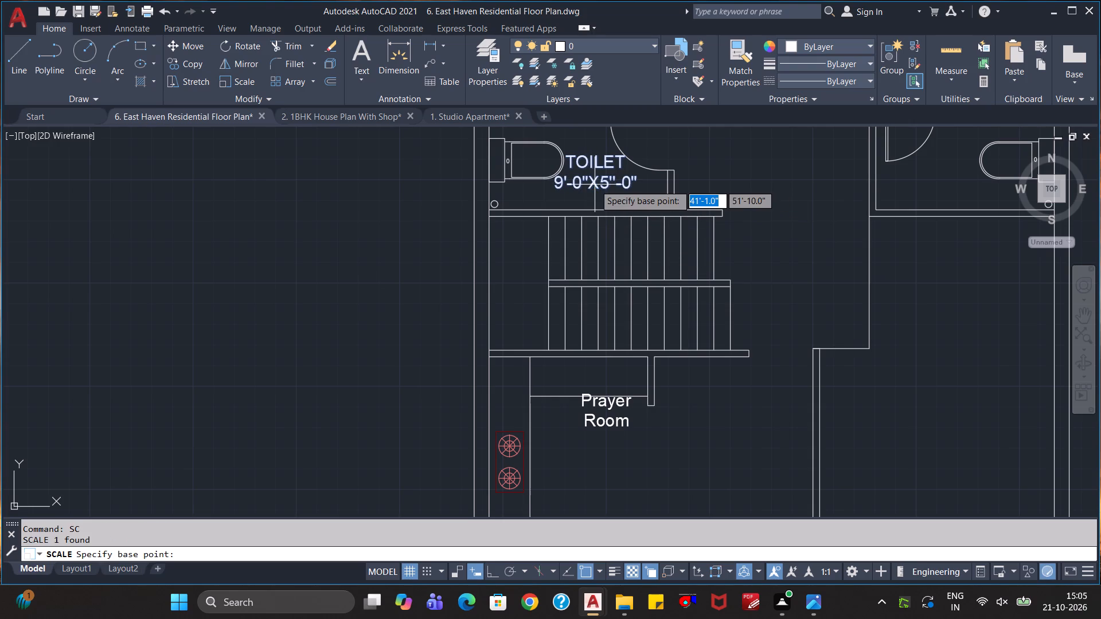
{"action": "left_click", "coordinate": [595, 185]}
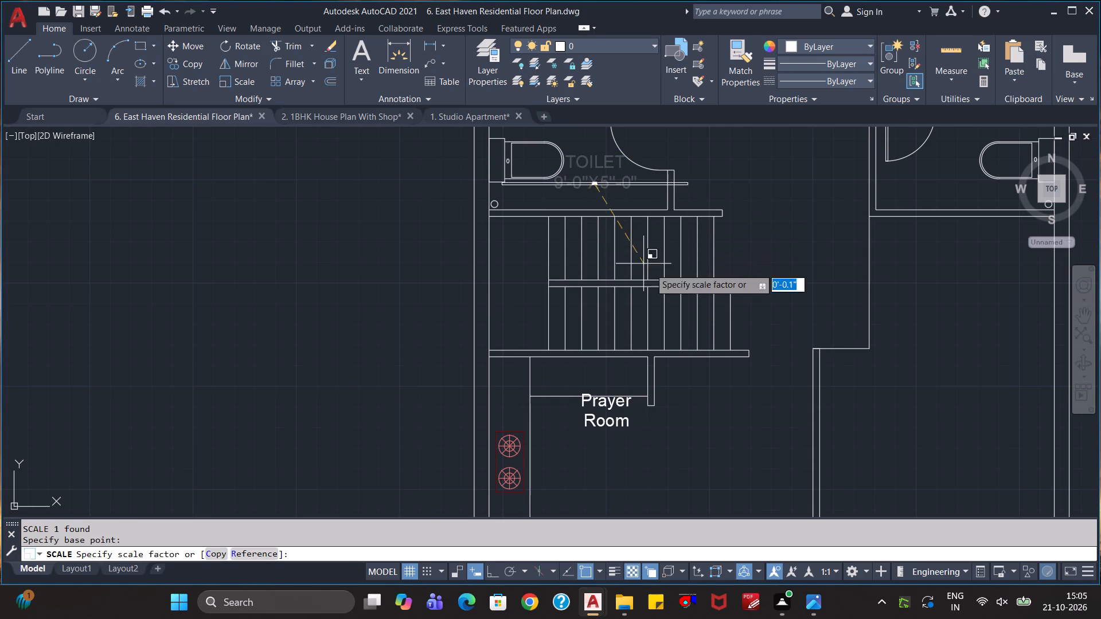
{"action": "middle_click_drag", "start_coordinate": [970, 358], "coordinate": [572, 303]}
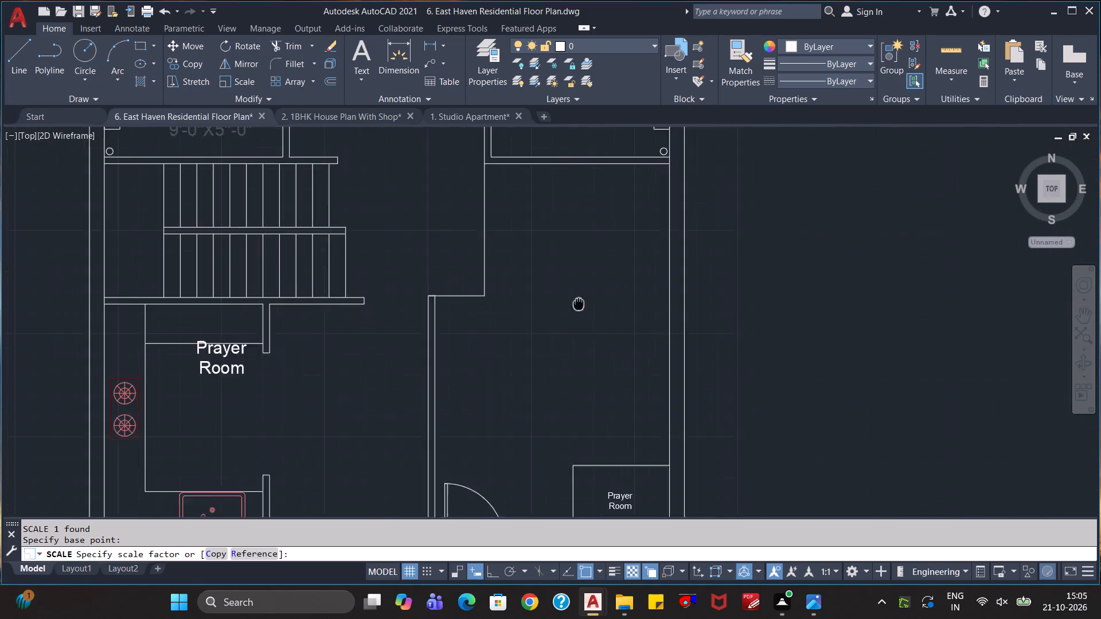
{"action": "middle_click_drag", "start_coordinate": [572, 303], "coordinate": [538, 297]}
{"action": "scroll", "coordinate": [653, 328], "scroll_direction": "down", "scroll_amount": 3}
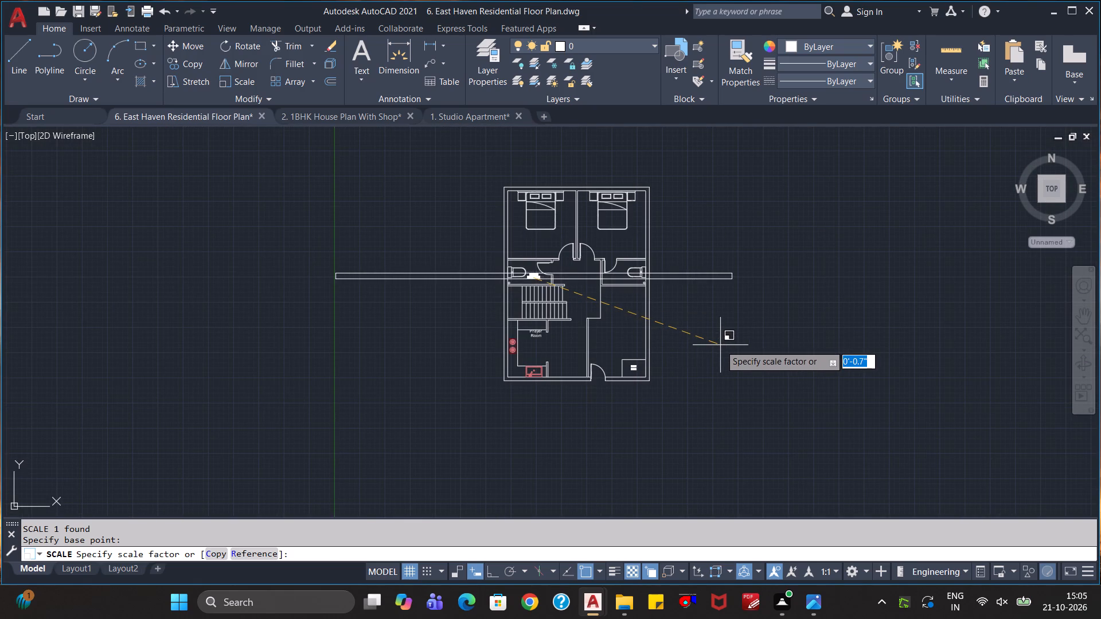
{"action": "scroll", "coordinate": [720, 345], "scroll_direction": "up", "scroll_amount": 2}
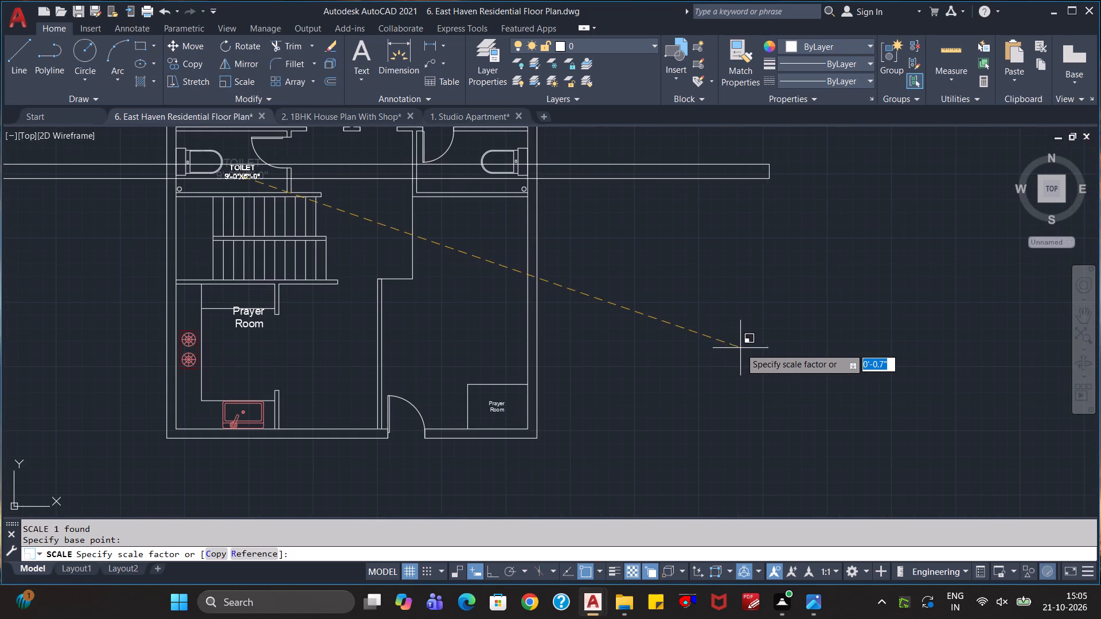
{"action": "left_click", "coordinate": [745, 349]}
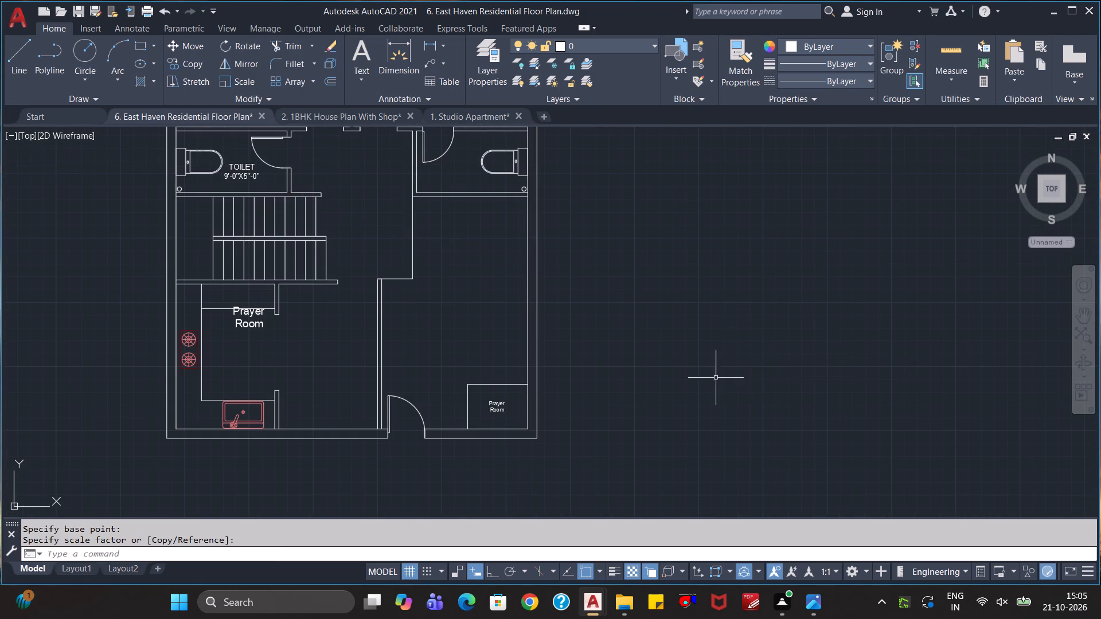
Copy the reduced TOILET label from the staircase-side toilet into the opposite toilet, between its door and the WC.
{"action": "left_click", "coordinate": [243, 178]}
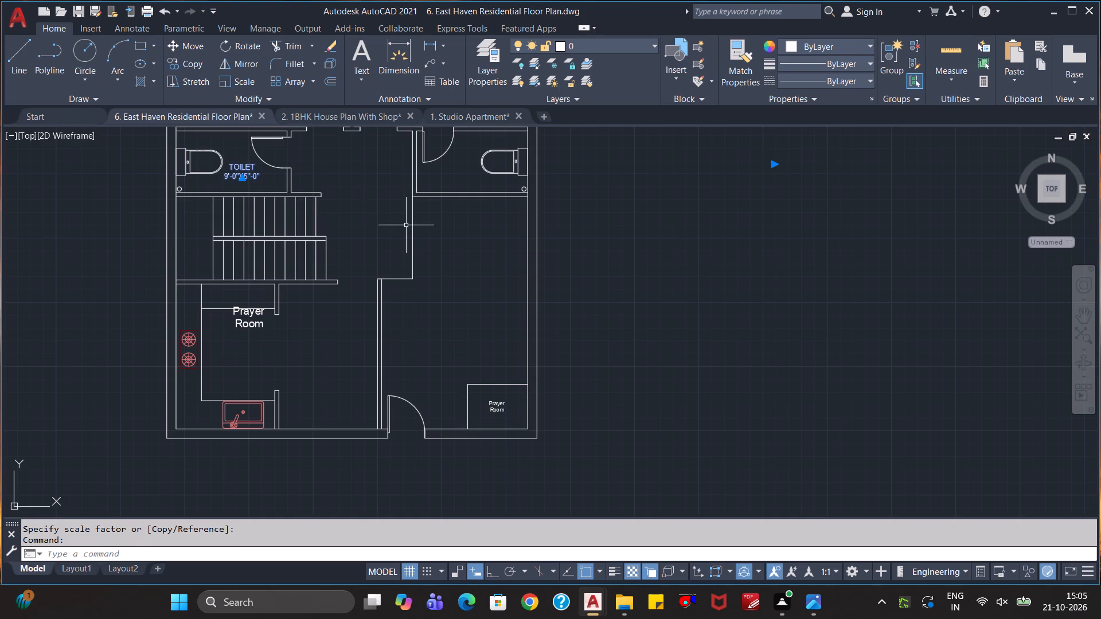
{"action": "type", "text": "CO"}
{"action": "key", "text": "Return"}
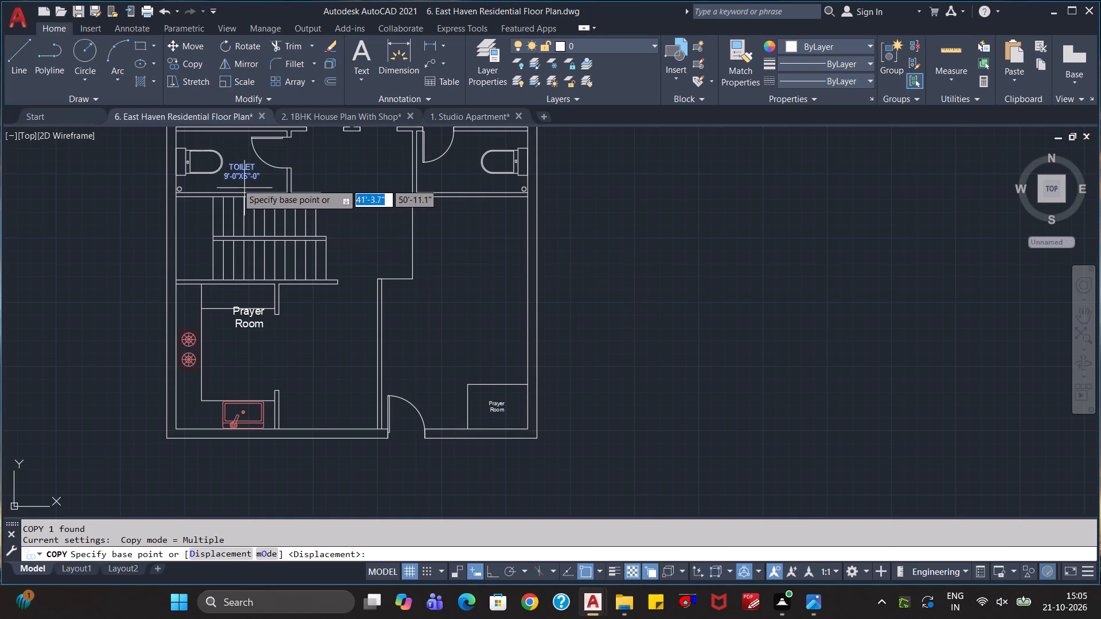
{"action": "left_click", "coordinate": [240, 177]}
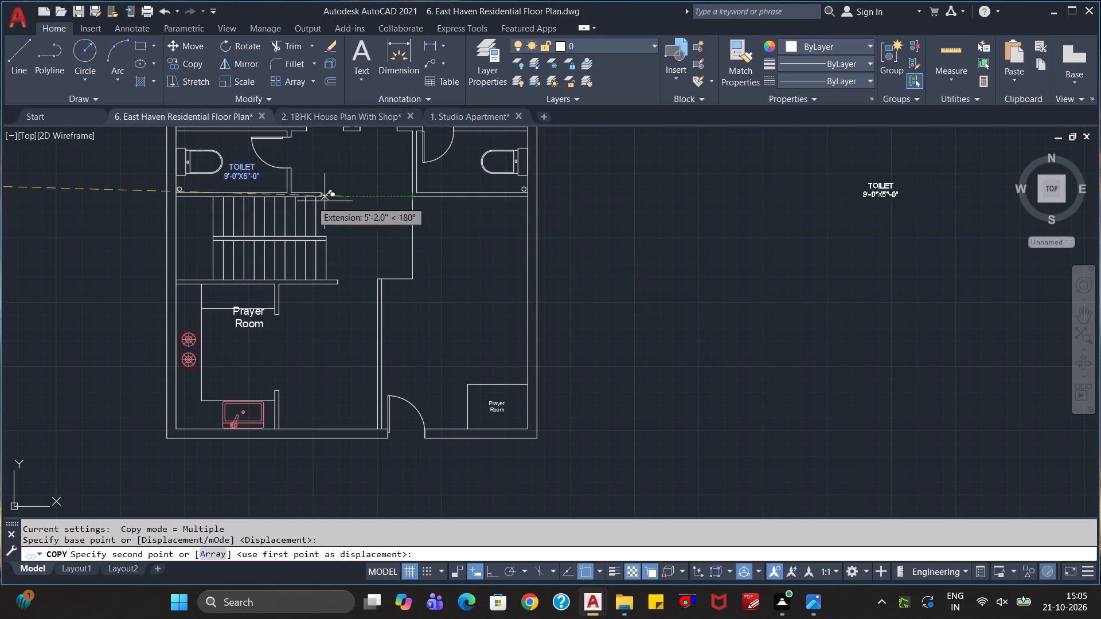
{"action": "scroll", "coordinate": [107, 201], "scroll_direction": "down", "scroll_amount": 2}
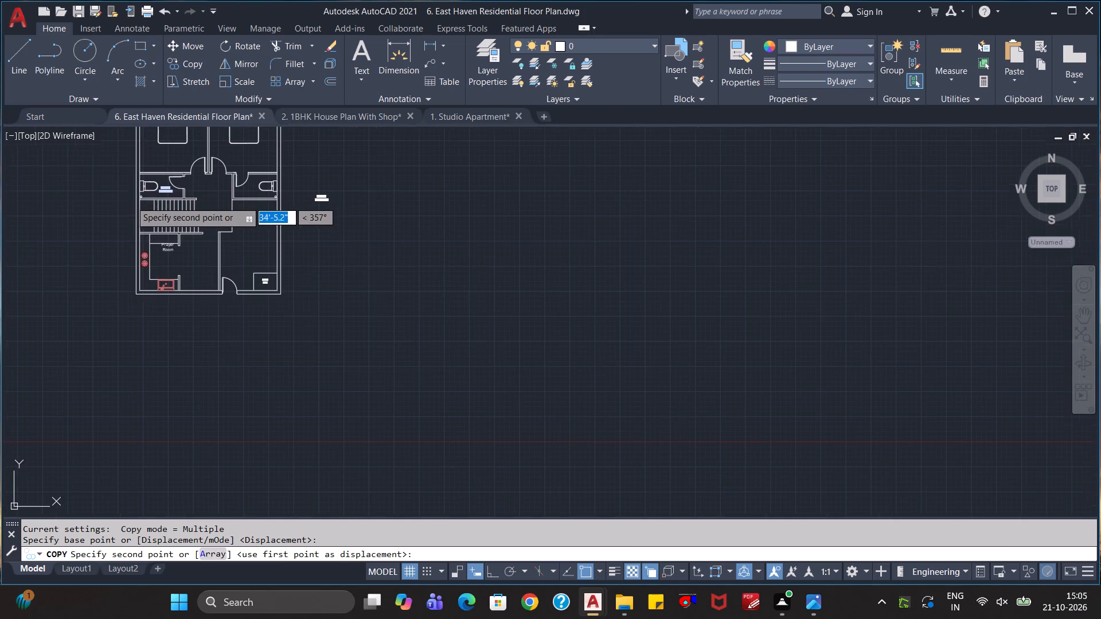
{"action": "middle_click_drag", "start_coordinate": [168, 203], "coordinate": [330, 284]}
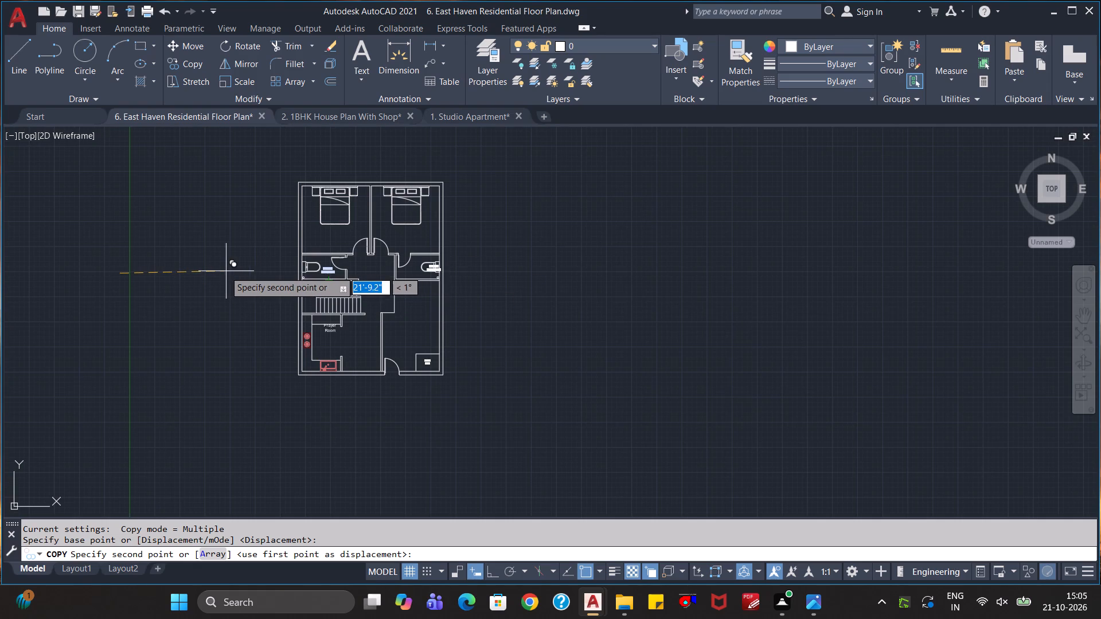
{"action": "scroll", "coordinate": [220, 271], "scroll_direction": "up", "scroll_amount": 2}
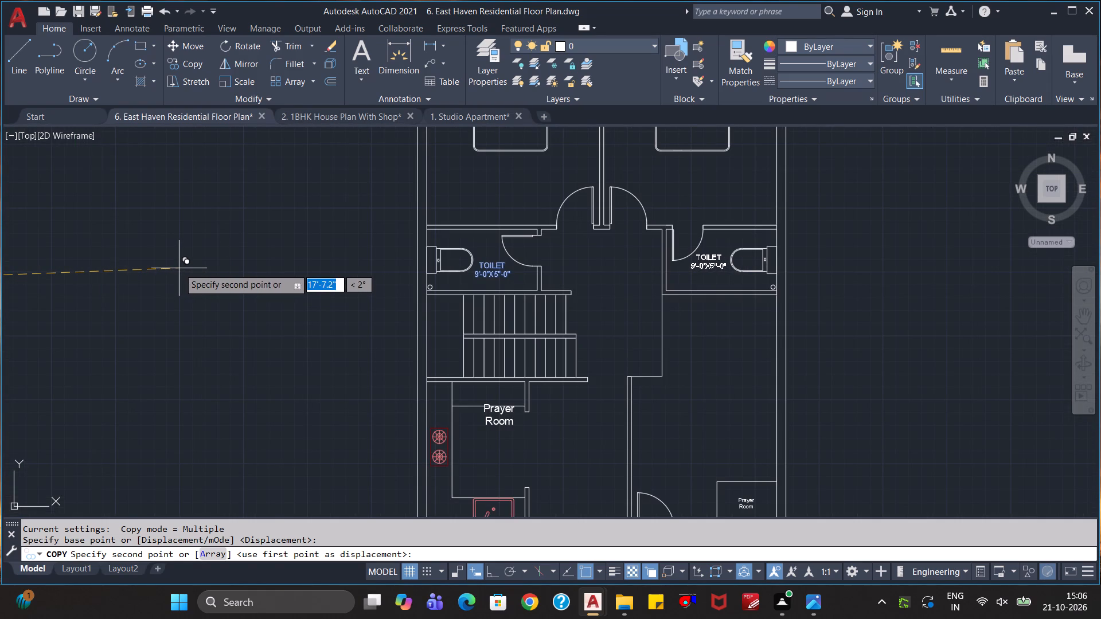
{"action": "left_click", "coordinate": [179, 268]}
{"action": "key", "text": "Escape"}
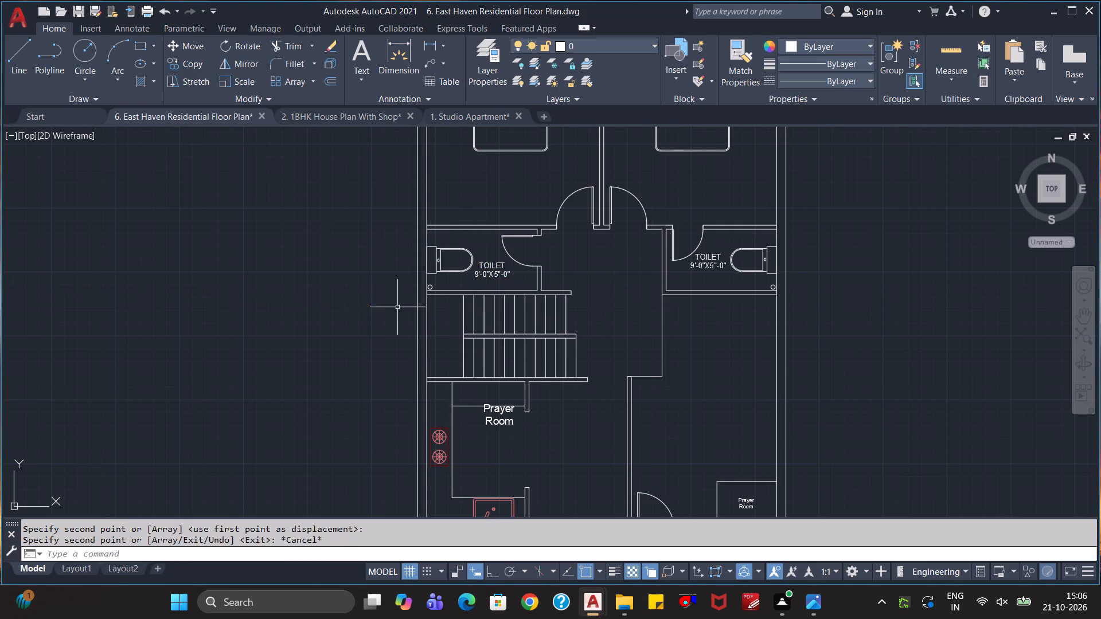
{"action": "key", "text": "Escape"}
Measure the passage between the two toilets with Quick measure.
{"action": "scroll", "coordinate": [387, 318], "scroll_direction": "down", "scroll_amount": 1}
{"action": "scroll", "coordinate": [530, 338], "scroll_direction": "up", "scroll_amount": 1}
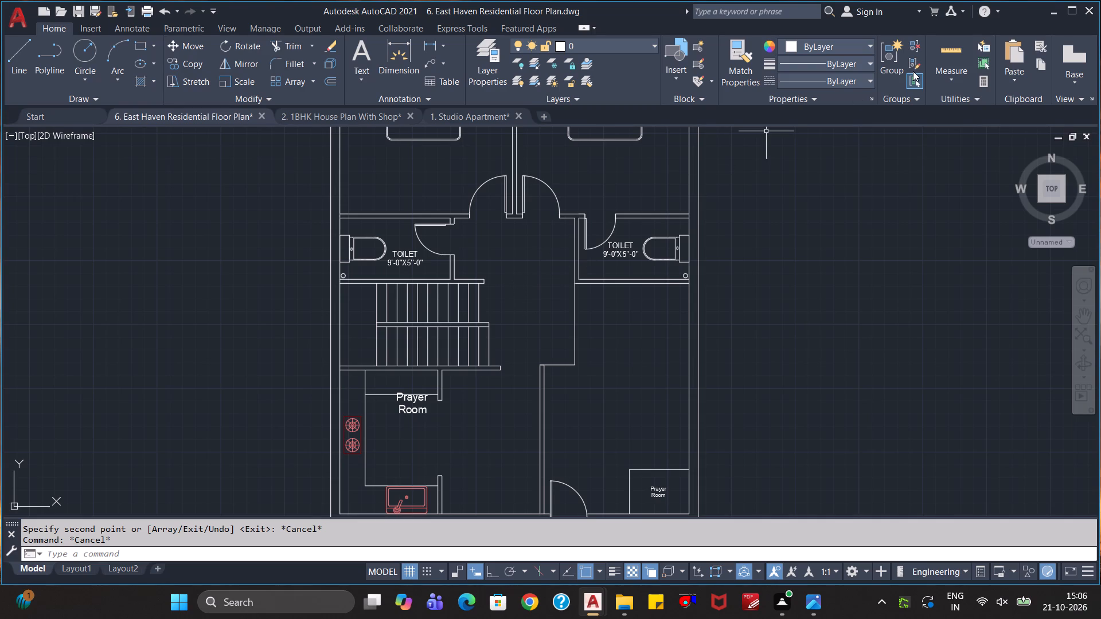
{"action": "left_click", "coordinate": [946, 52]}
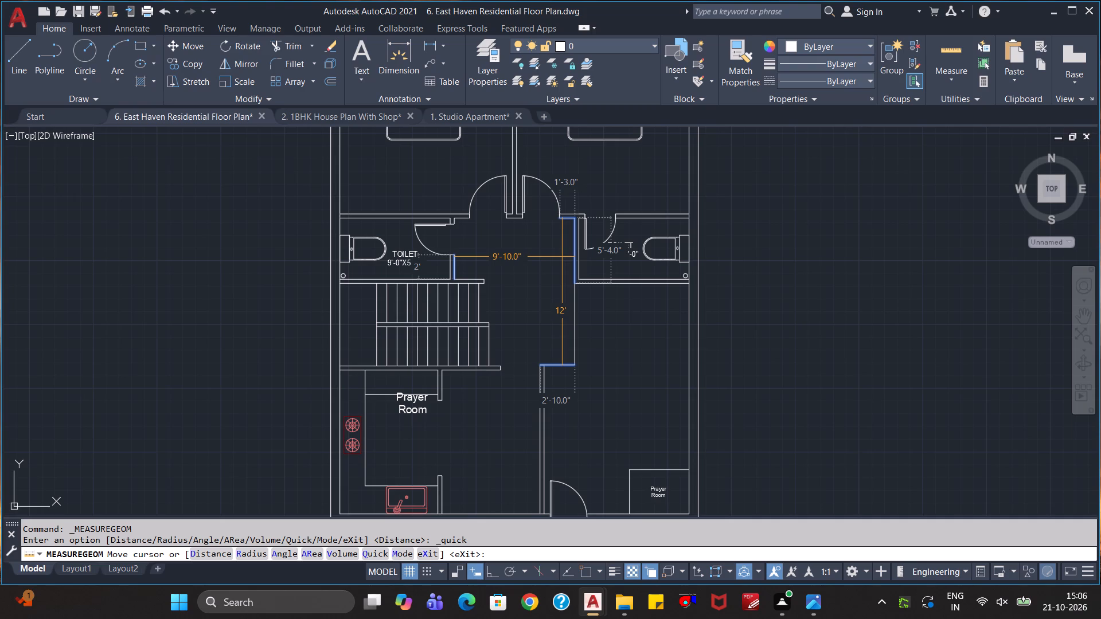
{"action": "key", "text": "Escape"}
{"action": "key", "text": "Escape"}
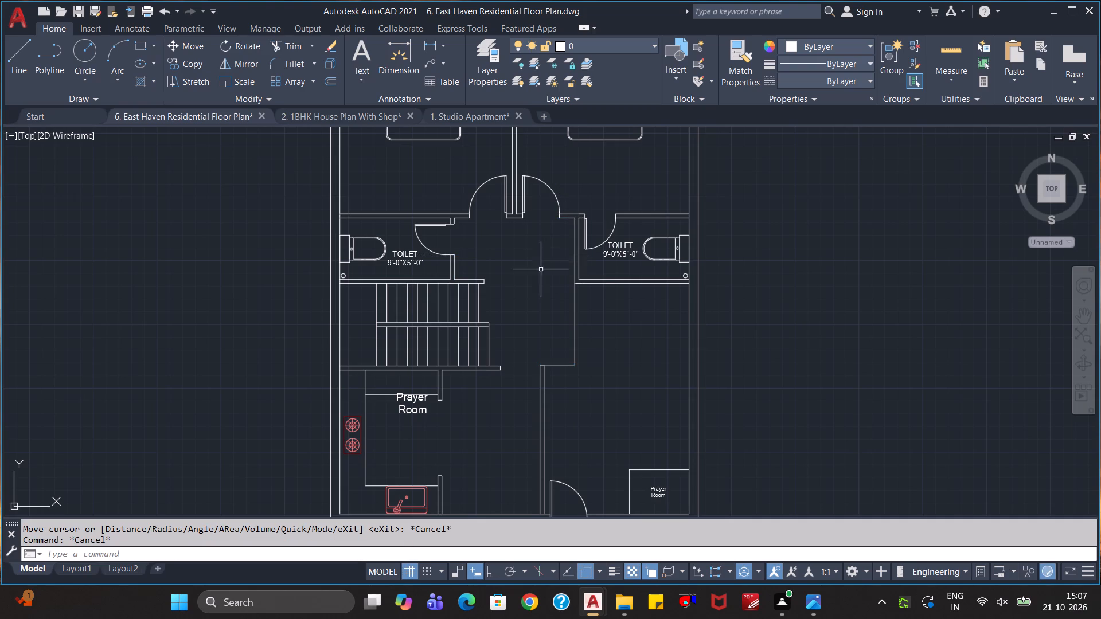
Copy the TOILET label from the toilet opposite the stairs into the passage between the two toilets.
{"action": "left_click", "coordinate": [616, 250]}
{"action": "type", "text": "CO"}
{"action": "key", "text": "Return"}
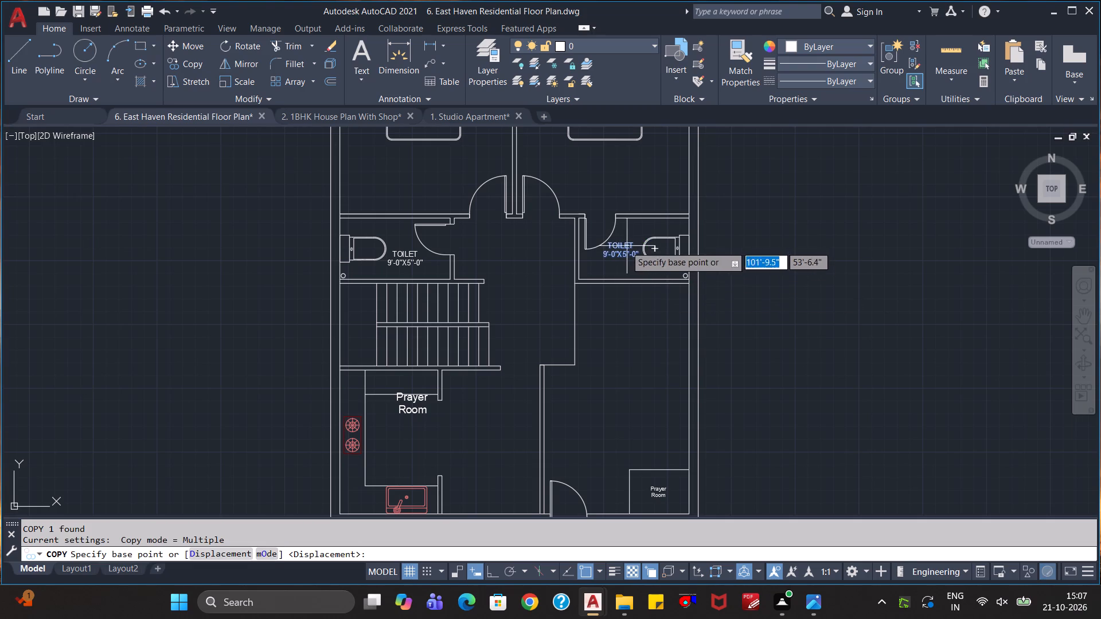
{"action": "left_click", "coordinate": [620, 248]}
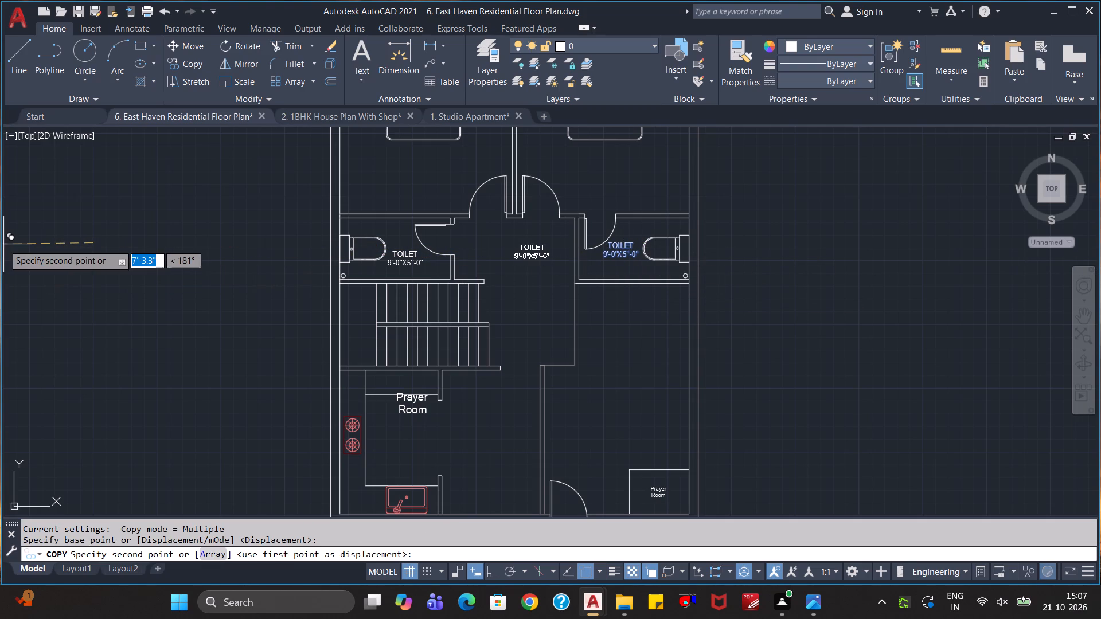
{"action": "scroll", "coordinate": [131, 261], "scroll_direction": "down", "scroll_amount": 1}
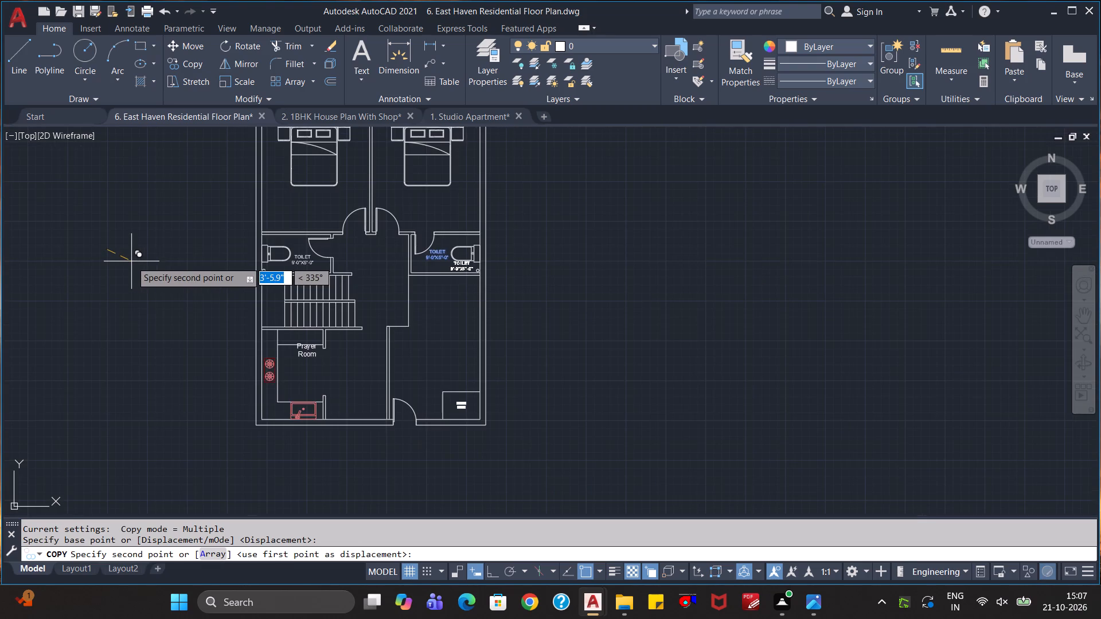
{"action": "middle_click_drag", "start_coordinate": [131, 261], "coordinate": [275, 289]}
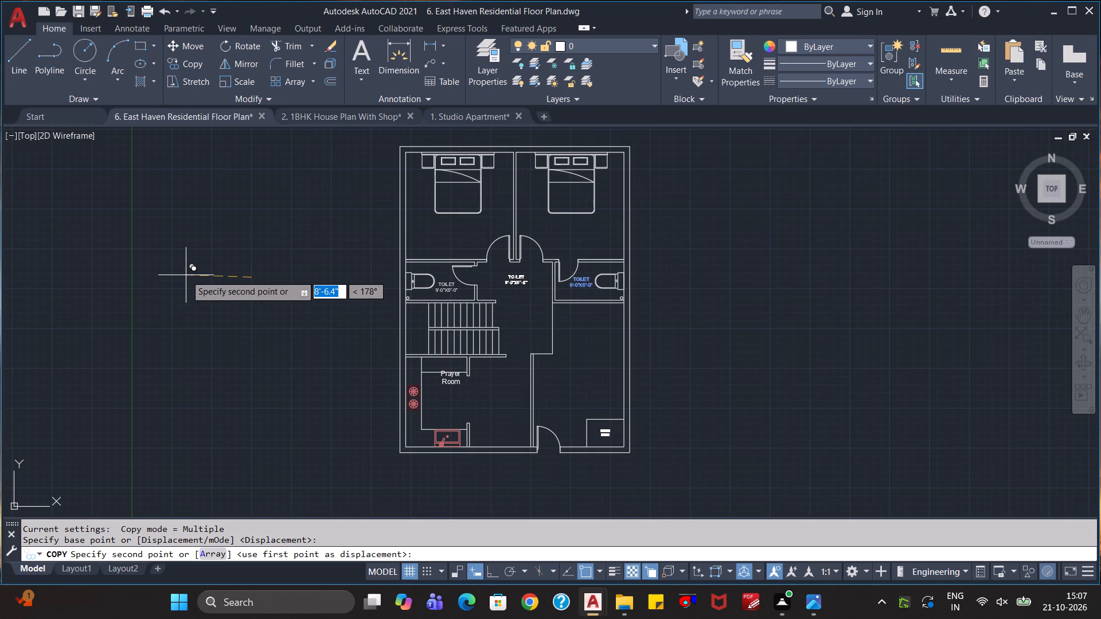
{"action": "left_click", "coordinate": [186, 274]}
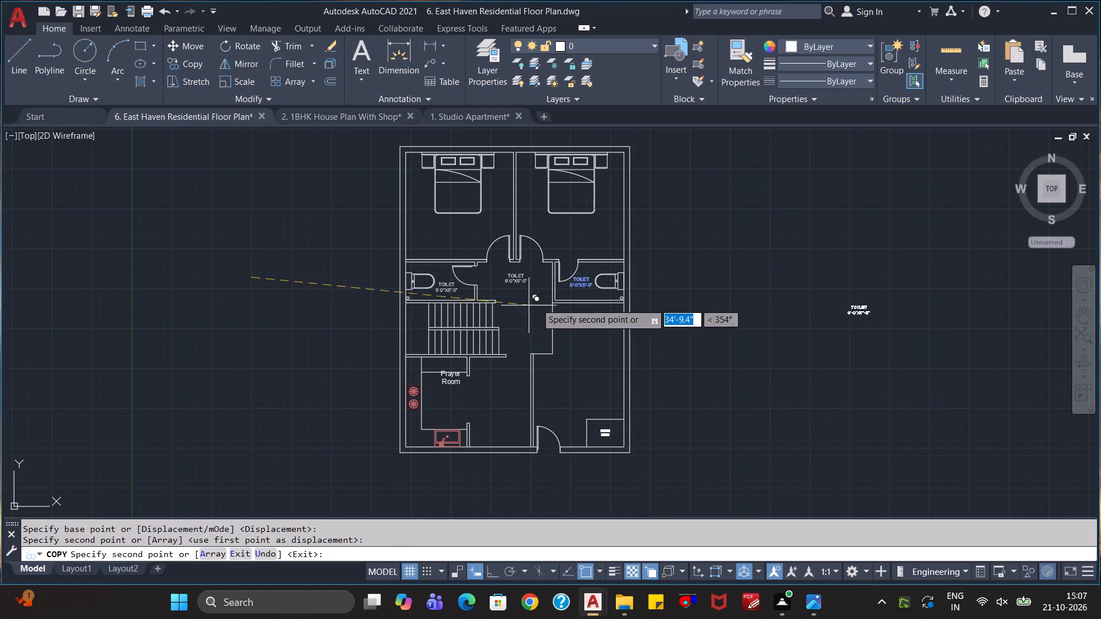
{"action": "key", "text": "Escape"}
{"action": "key", "text": "Escape"}
Change the size line of the copied label in the passage to 9'-10"X12'-0".
{"action": "double_click", "coordinate": [518, 276]}
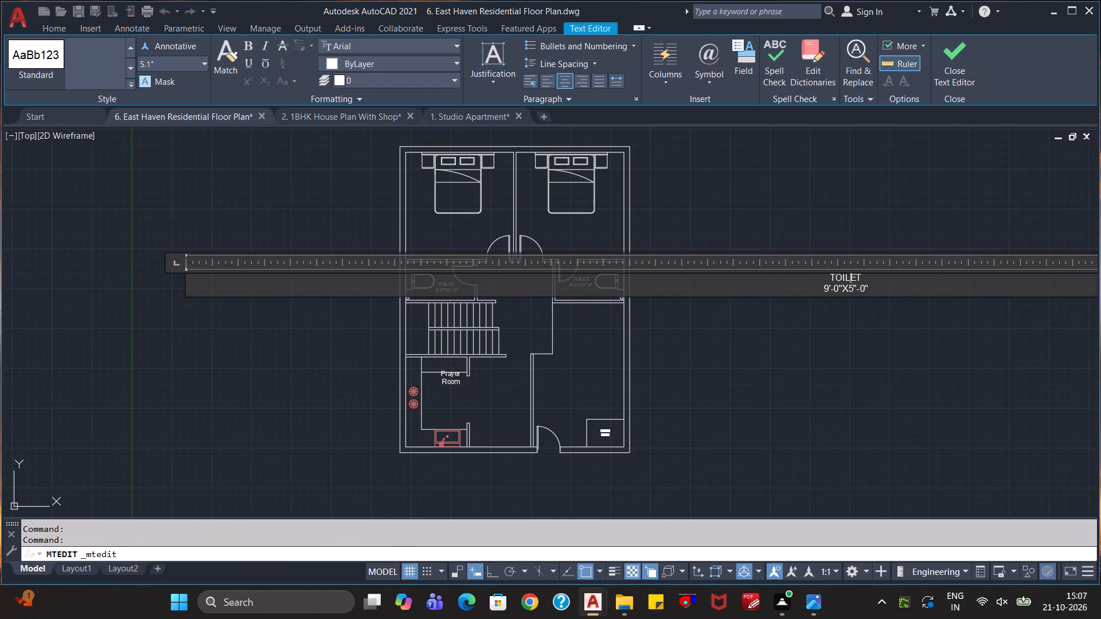
{"action": "left_click_drag", "start_coordinate": [869, 291], "coordinate": [845, 305]}
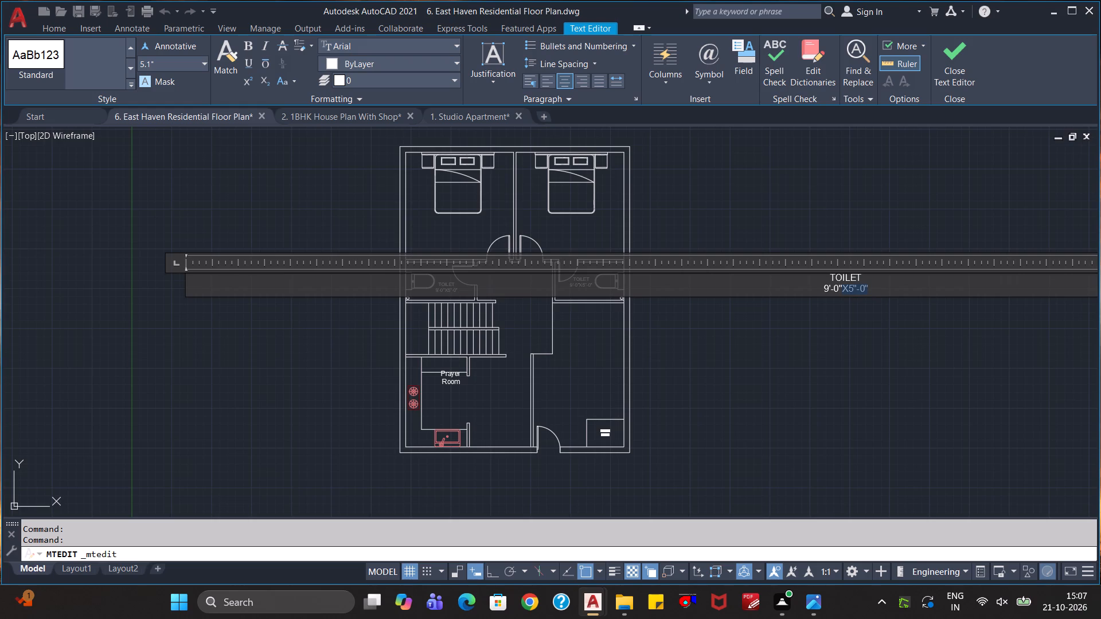
{"action": "left_click_drag", "start_coordinate": [845, 305], "coordinate": [845, 306]}
{"action": "key", "text": "BackSpace"}
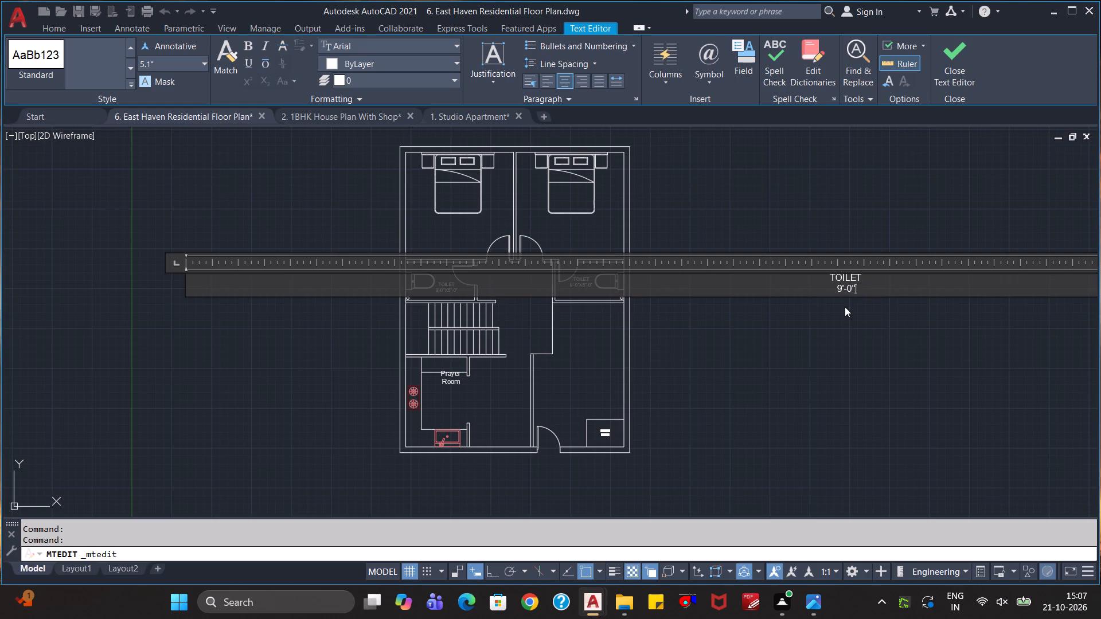
{"action": "key", "text": "Left"}
{"action": "key", "text": "Left"}
{"action": "key", "text": "1"}
{"action": "key", "text": "Right"}
{"action": "key", "text": "Right"}
{"action": "type", "text": "X12"}
{"action": "type", "text": "'-0"}
{"action": "key", "text": "shift+quotedbl"}
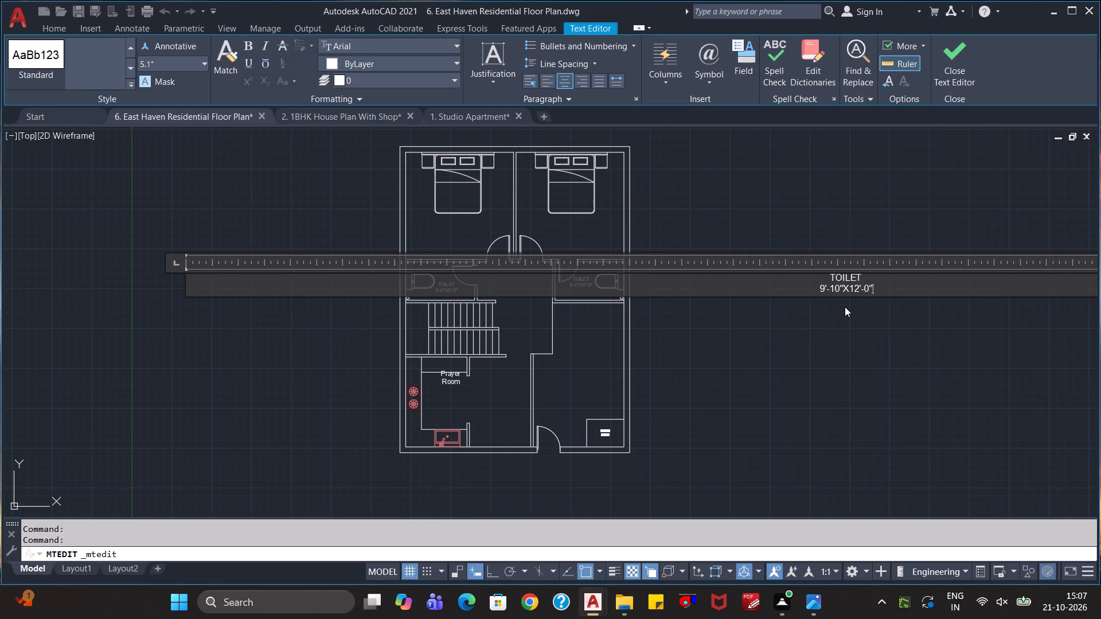
{"action": "left_click", "coordinate": [845, 307]}
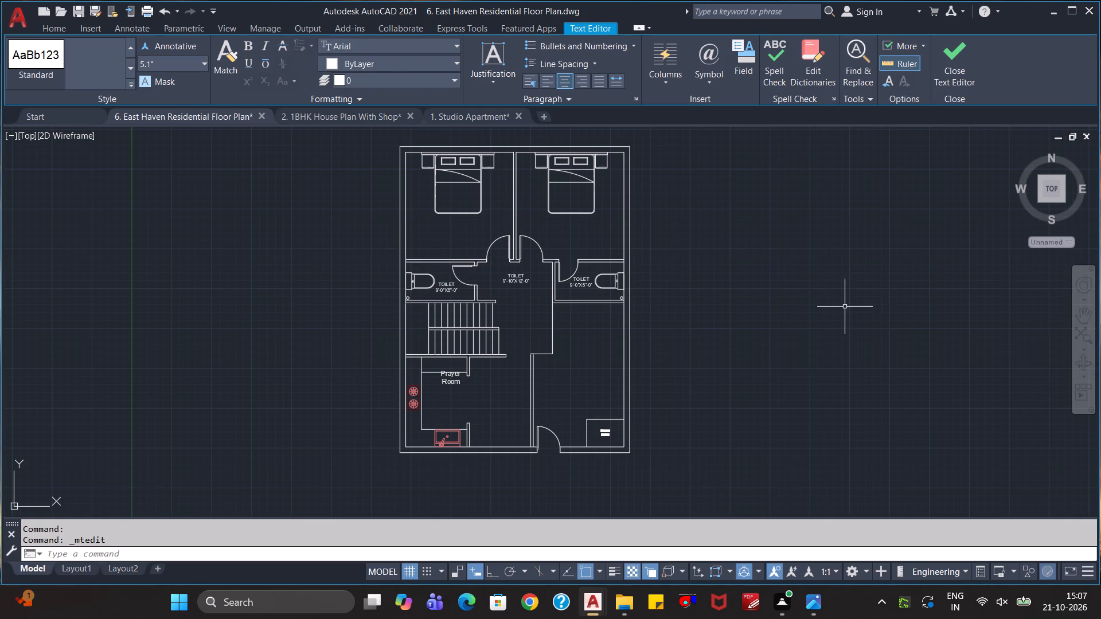
Rename the passage label between the two toilets as LOBBY, keeping its size line.
{"action": "scroll", "coordinate": [519, 311], "scroll_direction": "up", "scroll_amount": 2}
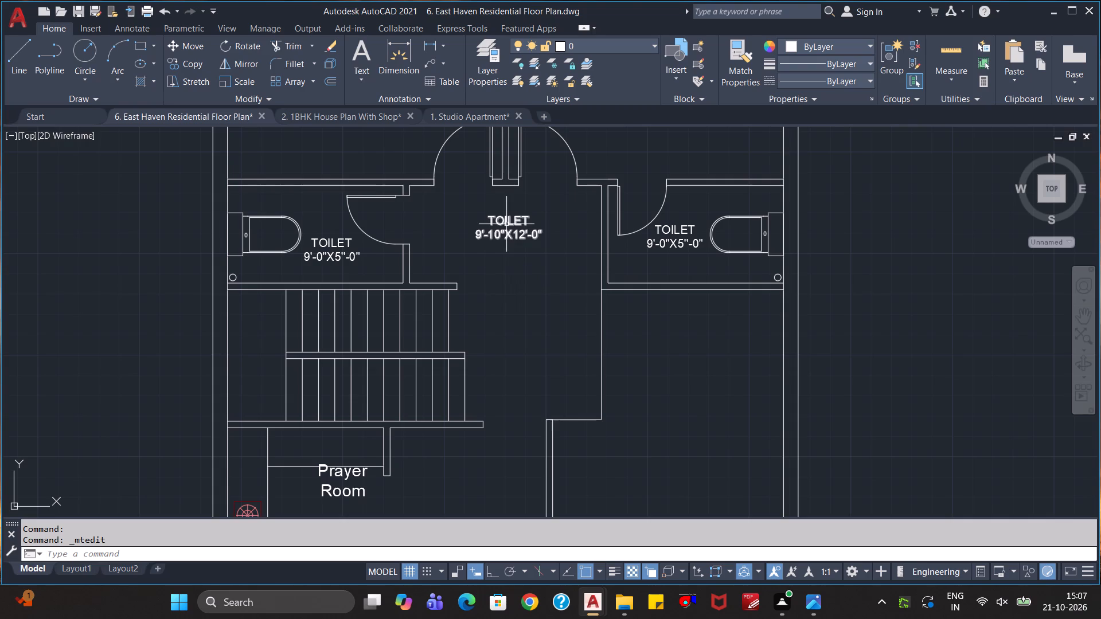
{"action": "double_click", "coordinate": [506, 222]}
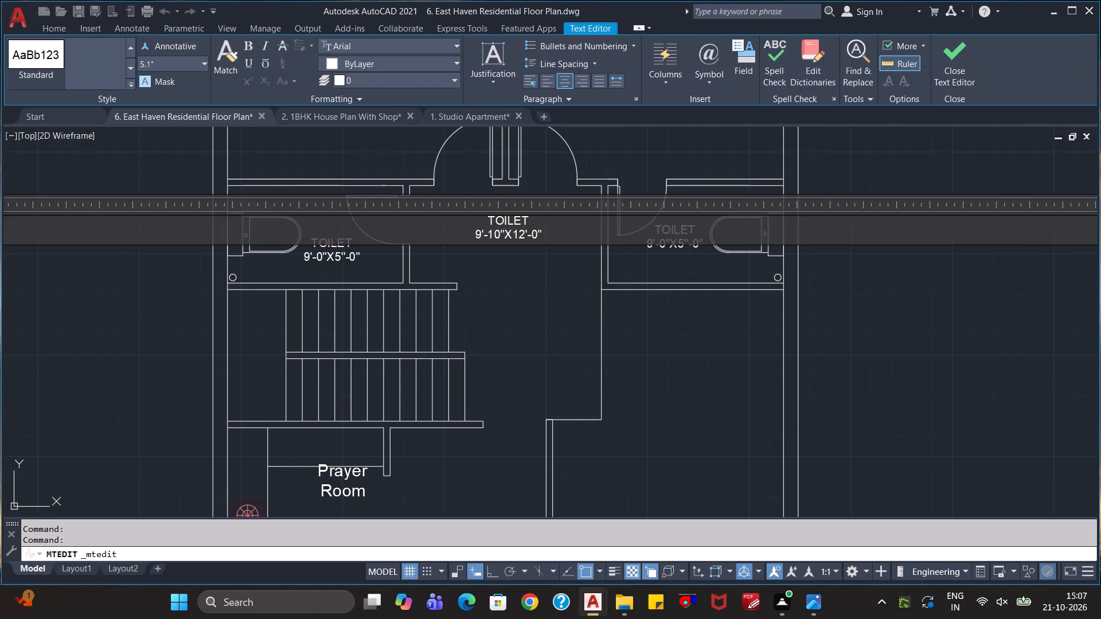
{"action": "left_click", "coordinate": [526, 220]}
{"action": "key", "text": "BackSpace"}
{"action": "key", "text": "BackSpace"}
{"action": "key", "text": "Left"}
{"action": "key", "text": "BackSpace"}
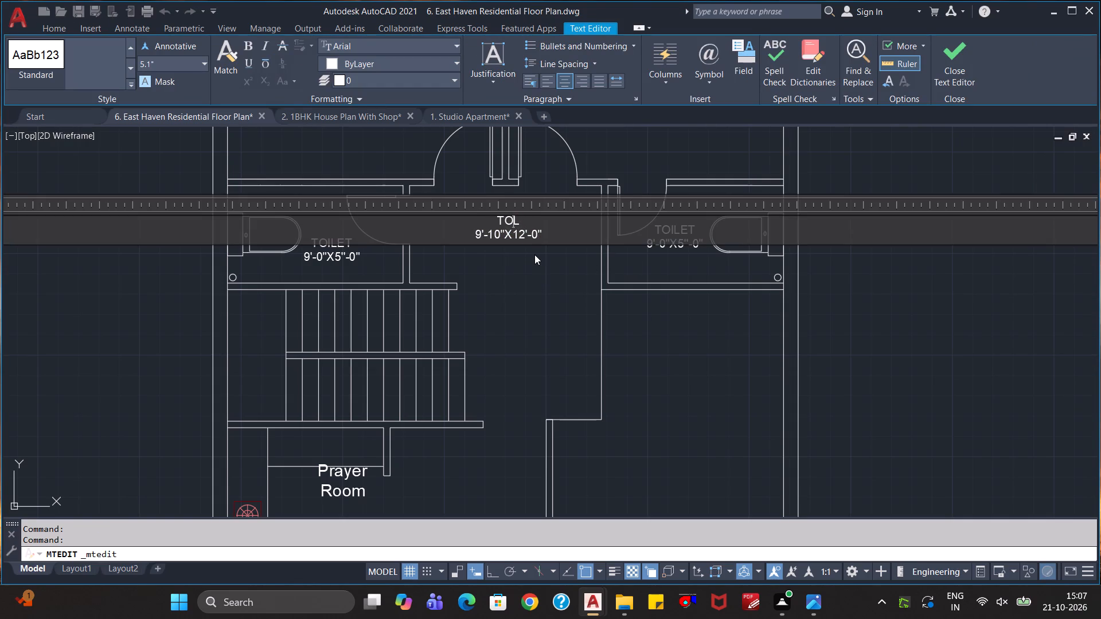
{"action": "key", "text": "BackSpace"}
{"action": "key", "text": "BackSpace"}
{"action": "key", "text": "Right"}
{"action": "type", "text": "OBBY"}
{"action": "left_click", "coordinate": [530, 273]}
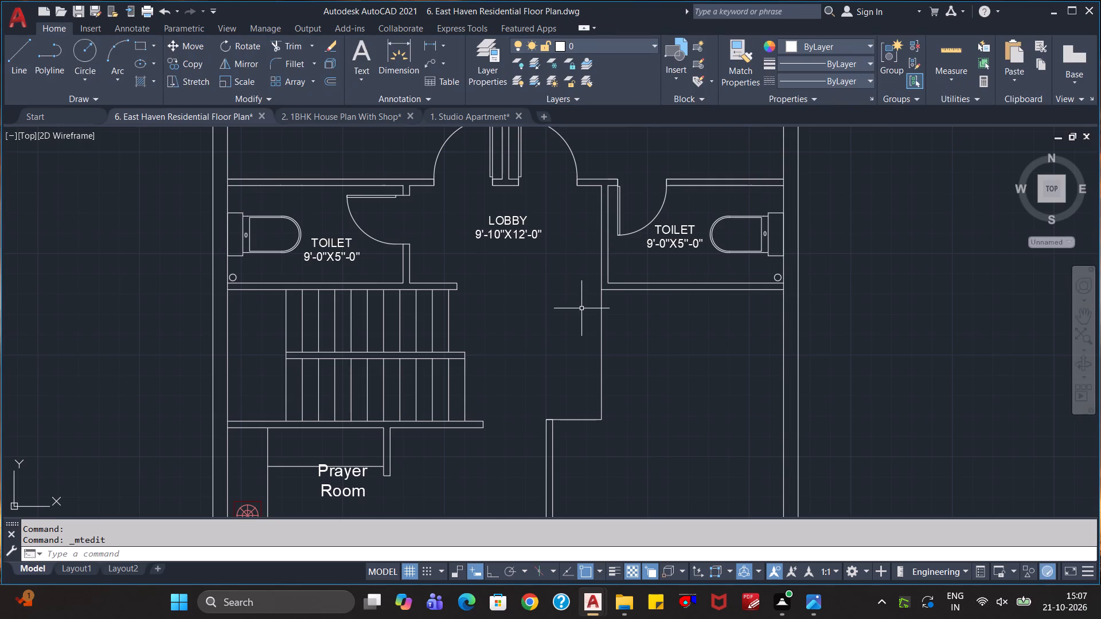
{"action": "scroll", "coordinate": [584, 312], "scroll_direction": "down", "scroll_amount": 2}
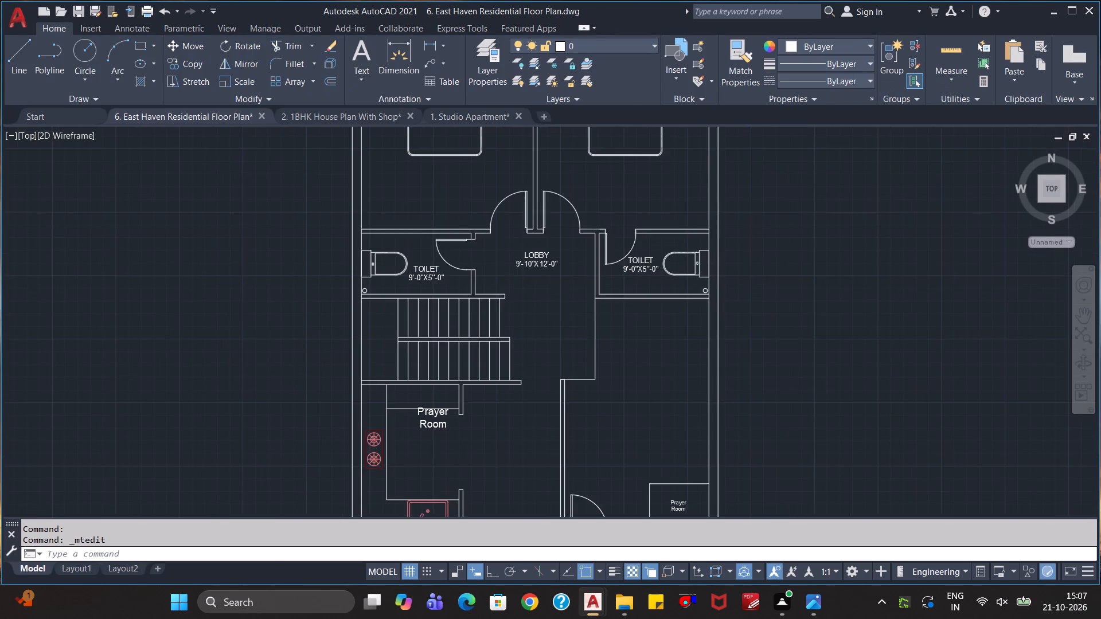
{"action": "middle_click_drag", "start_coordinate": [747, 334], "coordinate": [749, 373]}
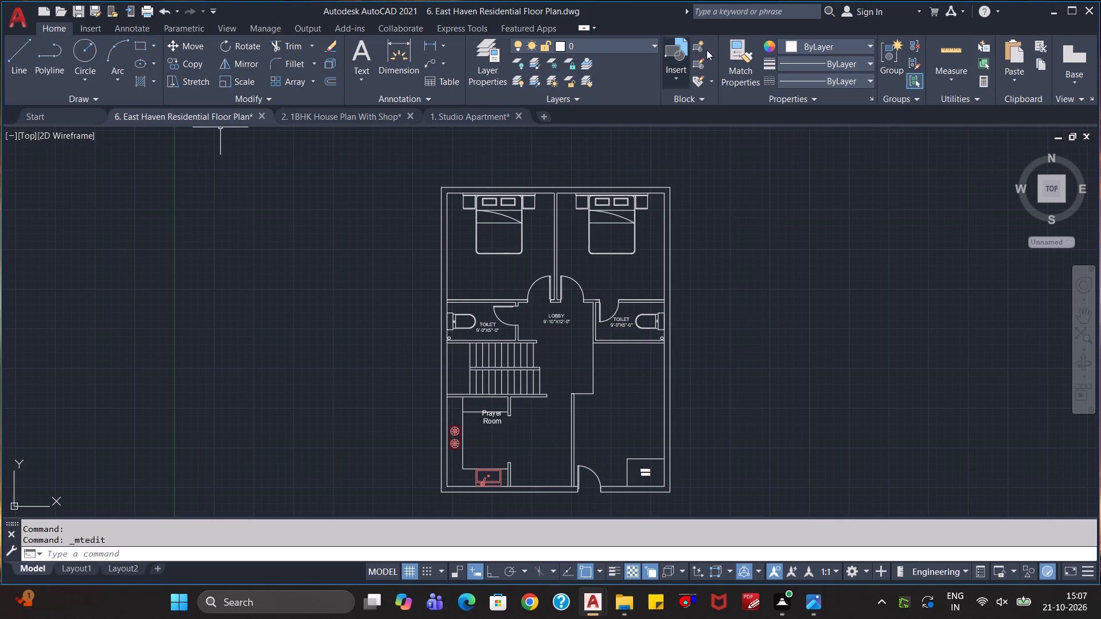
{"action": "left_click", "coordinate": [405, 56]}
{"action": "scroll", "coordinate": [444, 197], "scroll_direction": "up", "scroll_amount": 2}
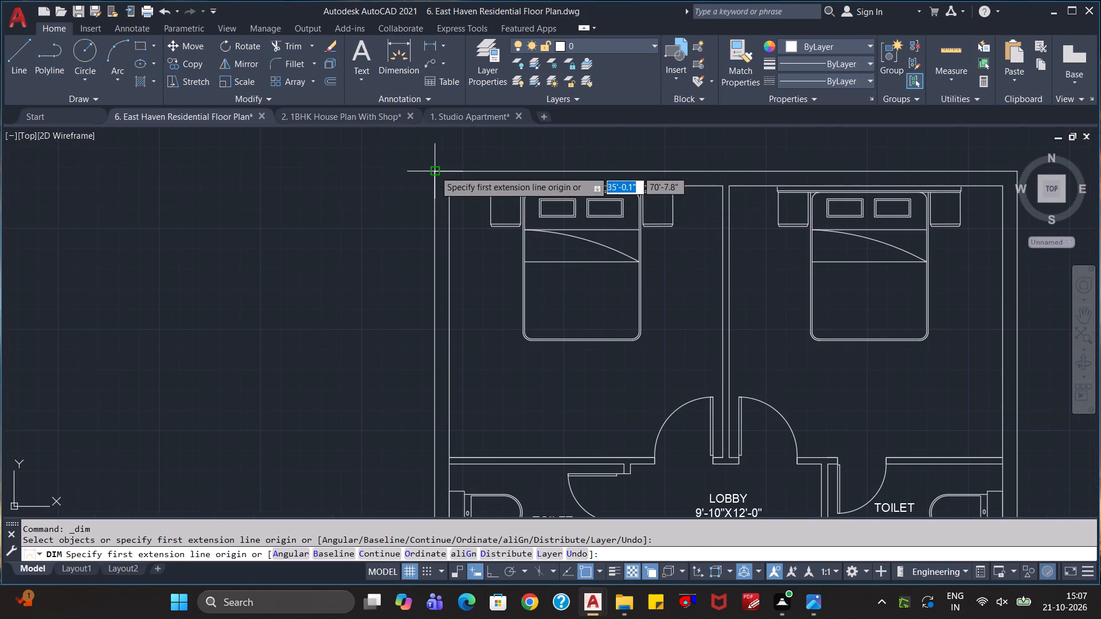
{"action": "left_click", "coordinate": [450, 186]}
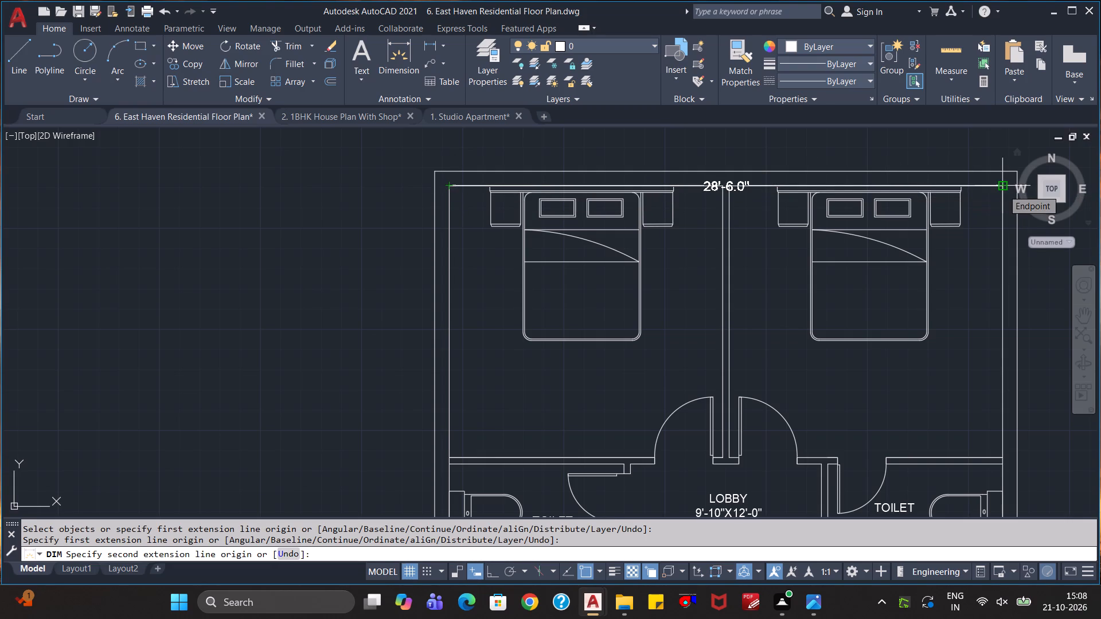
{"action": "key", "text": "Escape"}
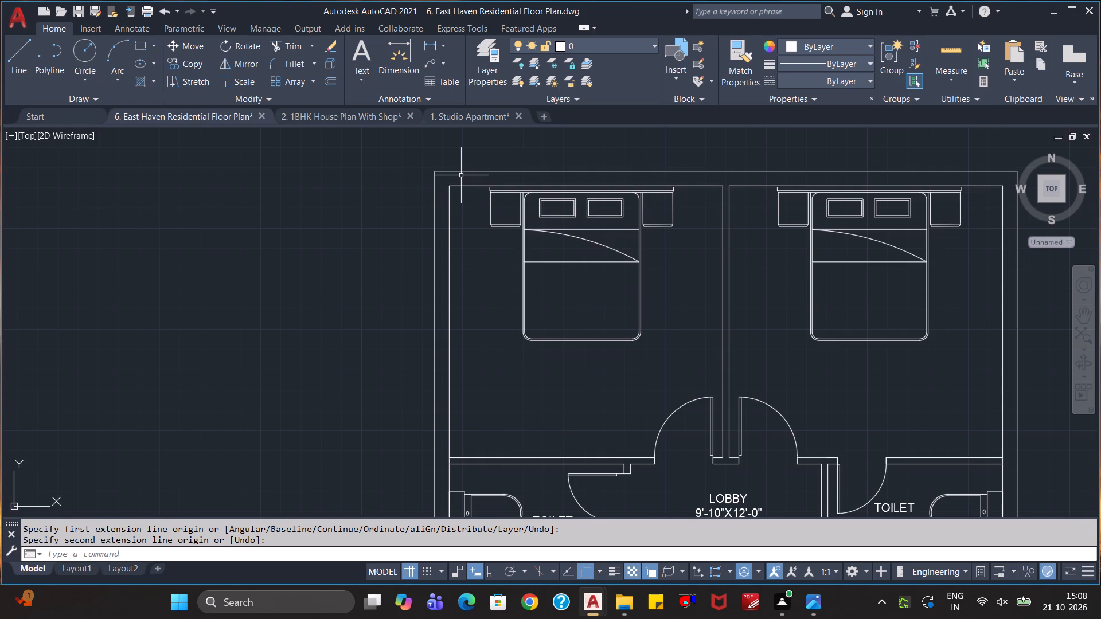
Dimension the plan's overall width between the outer wall corners, placing the dimension line just outside the bedroom-side wall.
{"action": "left_click", "coordinate": [391, 62]}
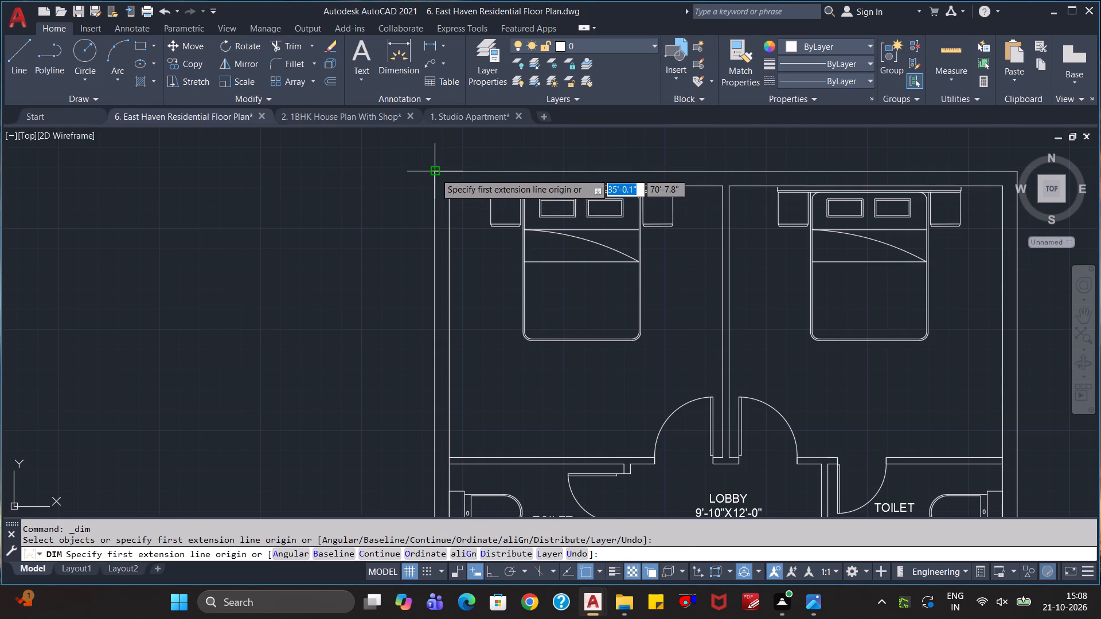
{"action": "left_click", "coordinate": [435, 173]}
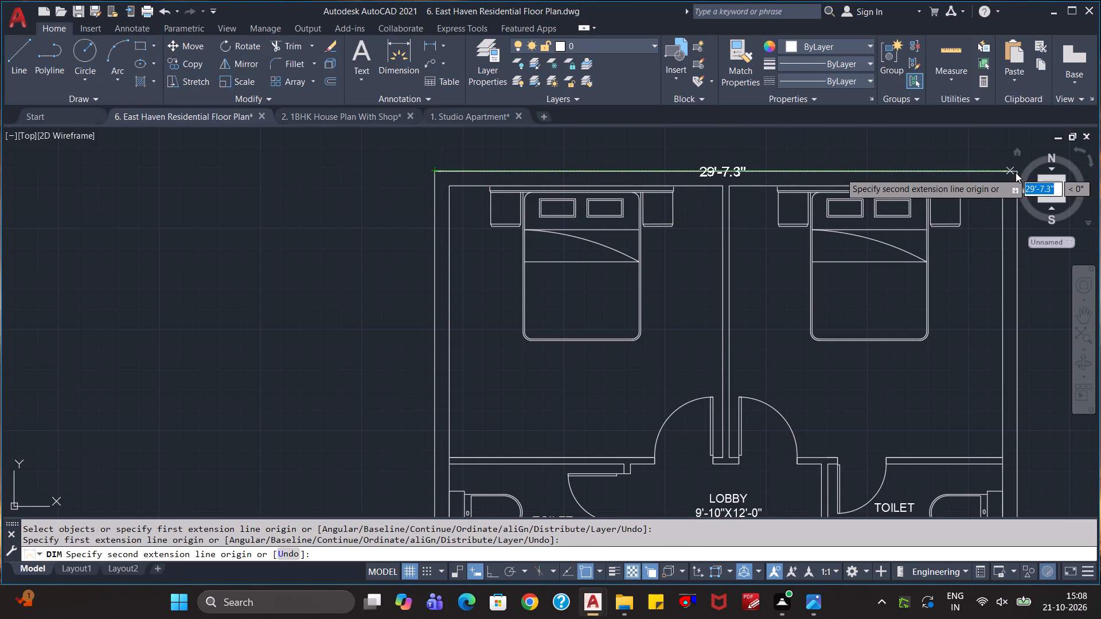
{"action": "middle_click_drag", "start_coordinate": [936, 170], "coordinate": [813, 193]}
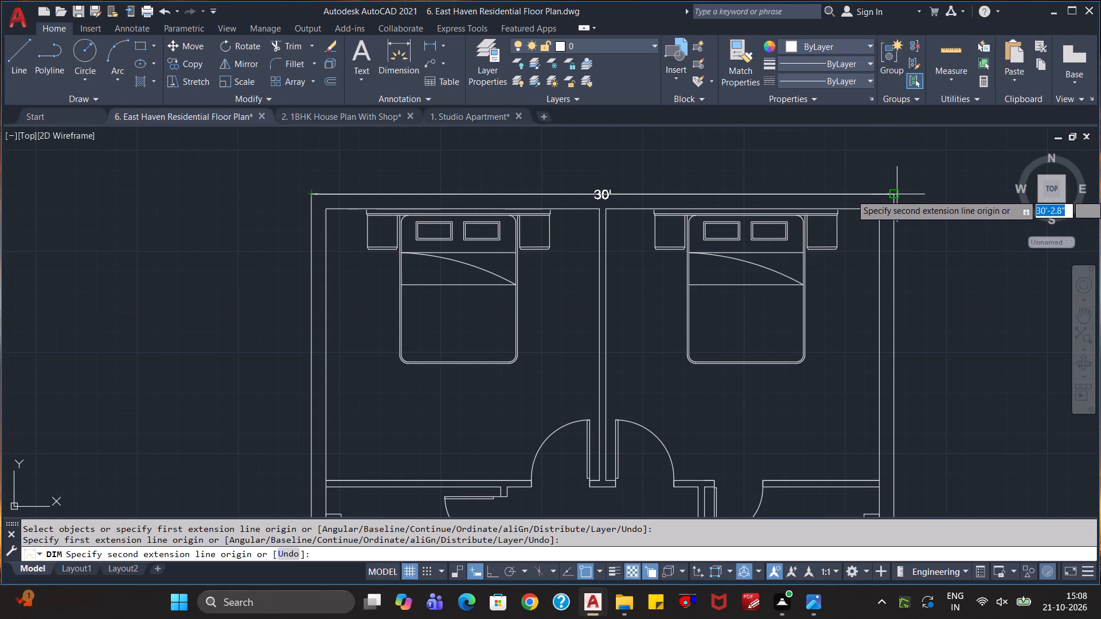
{"action": "left_click", "coordinate": [896, 194]}
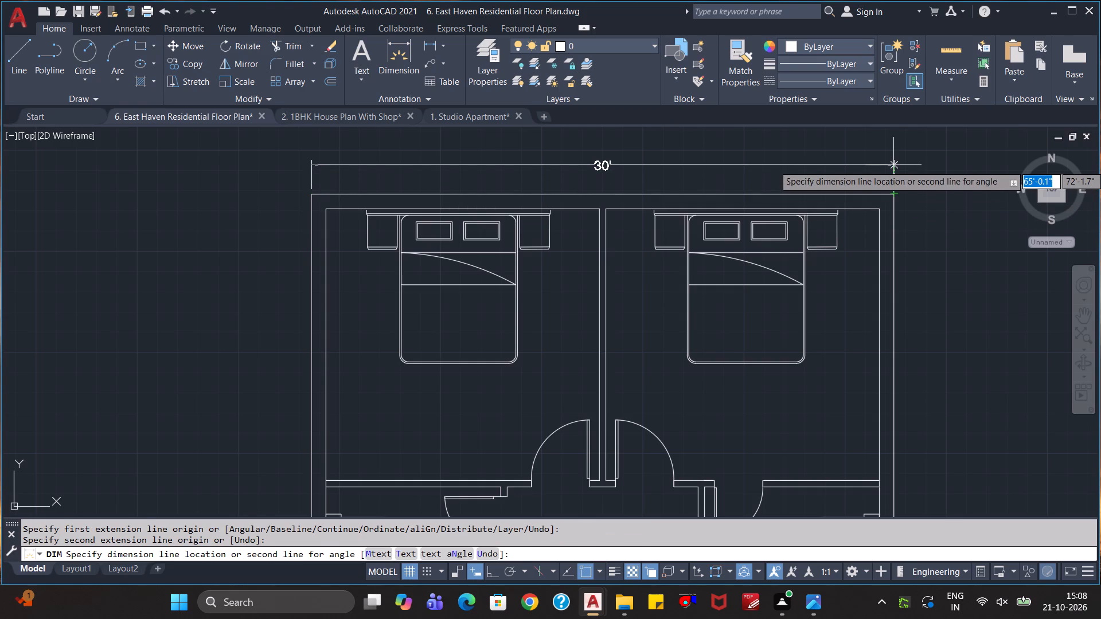
{"action": "left_click", "coordinate": [893, 165]}
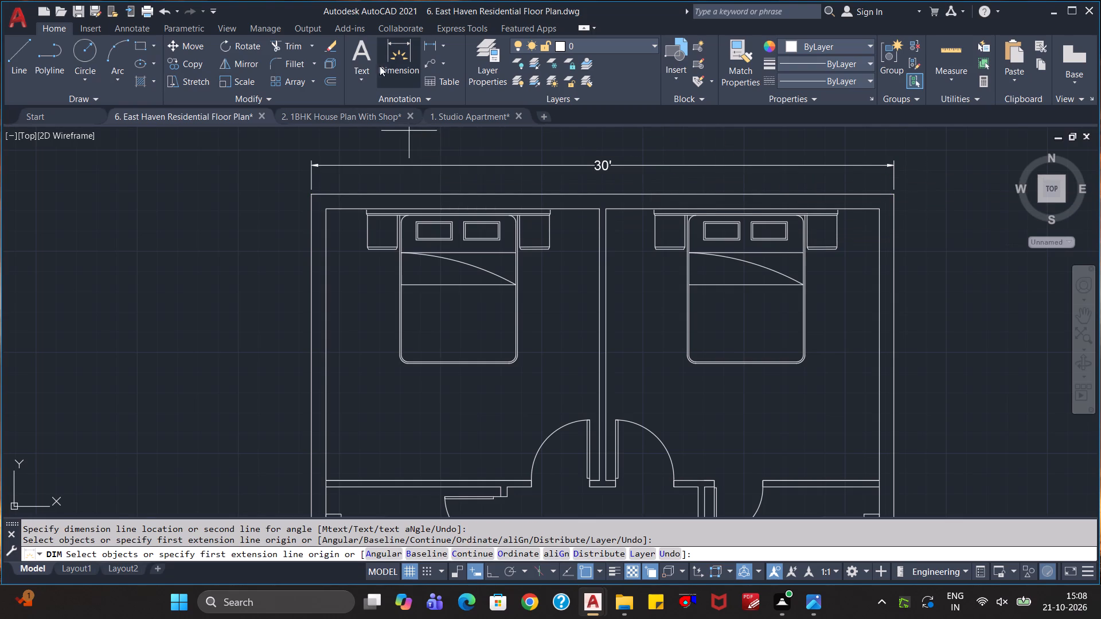
Dimension the plan's overall length along the outer wall on the prayer room side, placing the dimension line outside the wall.
{"action": "left_click", "coordinate": [391, 58]}
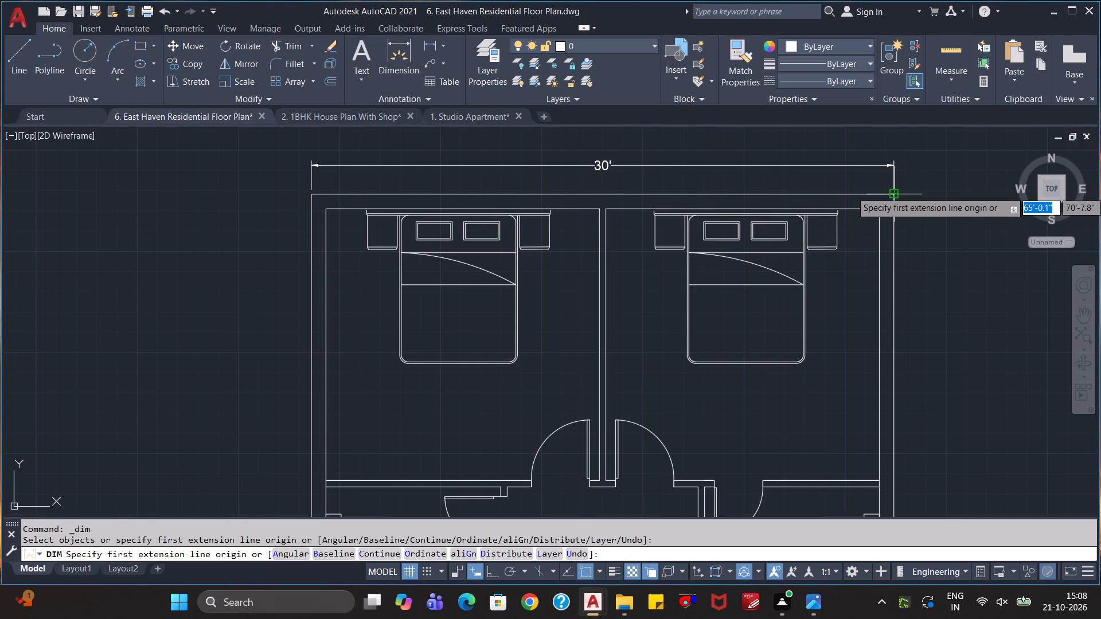
{"action": "left_click", "coordinate": [890, 191]}
{"action": "scroll", "coordinate": [883, 250], "scroll_direction": "down", "scroll_amount": 4}
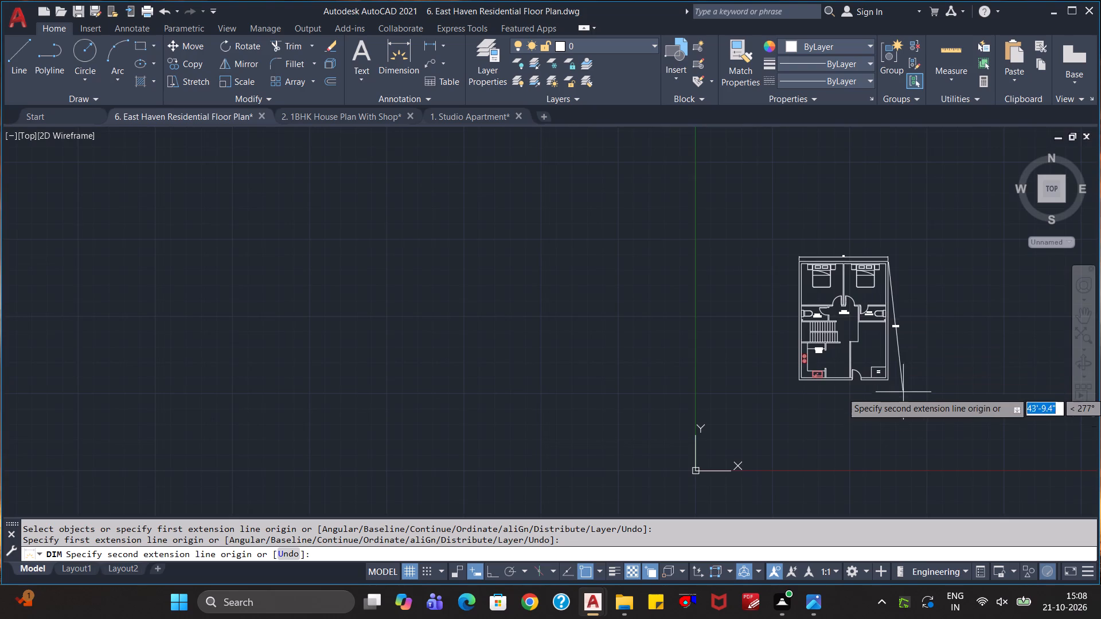
{"action": "scroll", "coordinate": [899, 406], "scroll_direction": "up", "scroll_amount": 3}
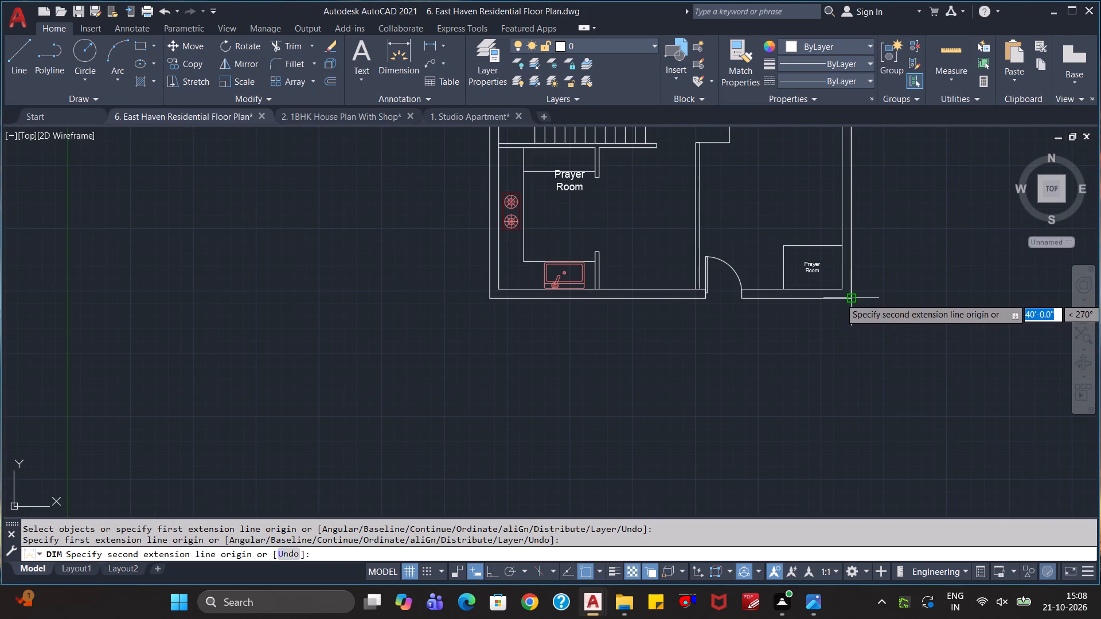
{"action": "left_click", "coordinate": [850, 298]}
{"action": "left_click", "coordinate": [898, 300]}
{"action": "scroll", "coordinate": [884, 348], "scroll_direction": "down", "scroll_amount": 2}
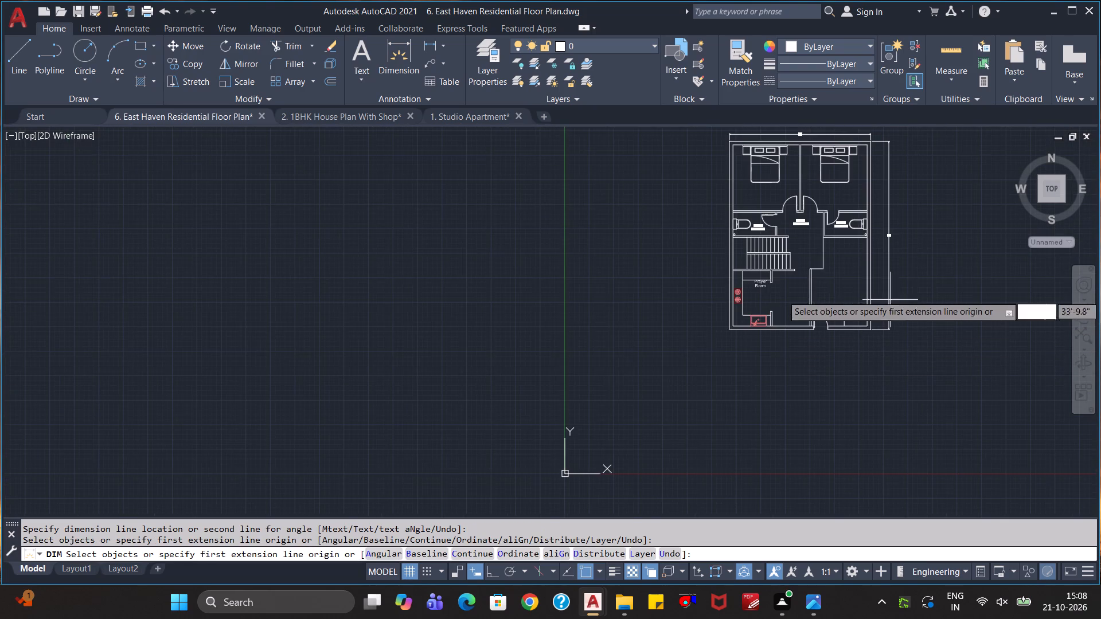
{"action": "scroll", "coordinate": [889, 244], "scroll_direction": "up", "scroll_amount": 3}
{"action": "scroll", "coordinate": [869, 262], "scroll_direction": "down", "scroll_amount": 2}
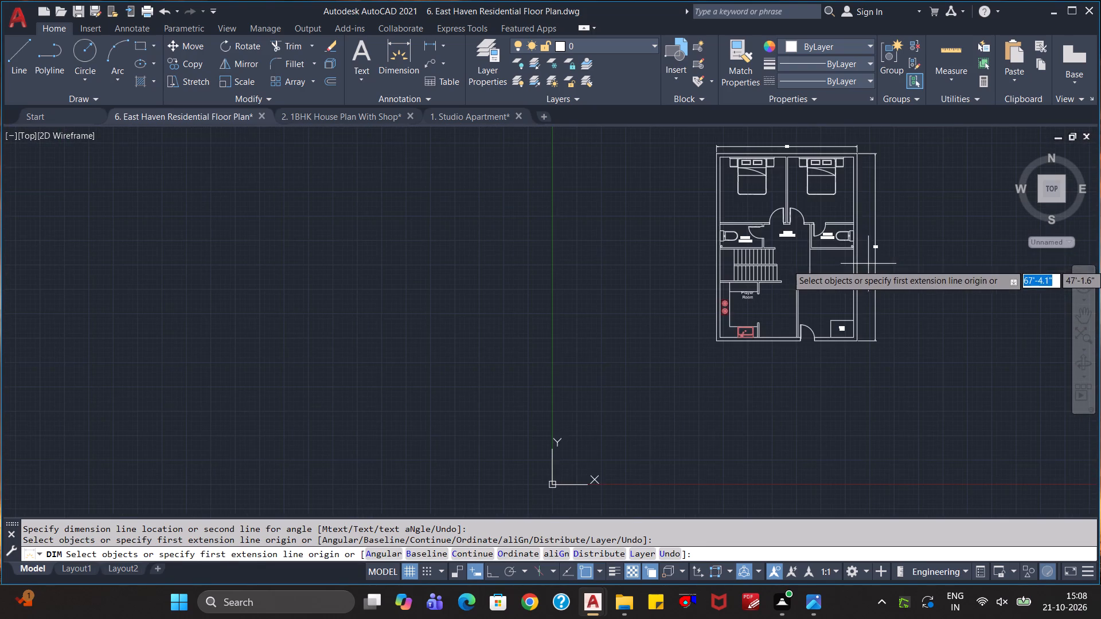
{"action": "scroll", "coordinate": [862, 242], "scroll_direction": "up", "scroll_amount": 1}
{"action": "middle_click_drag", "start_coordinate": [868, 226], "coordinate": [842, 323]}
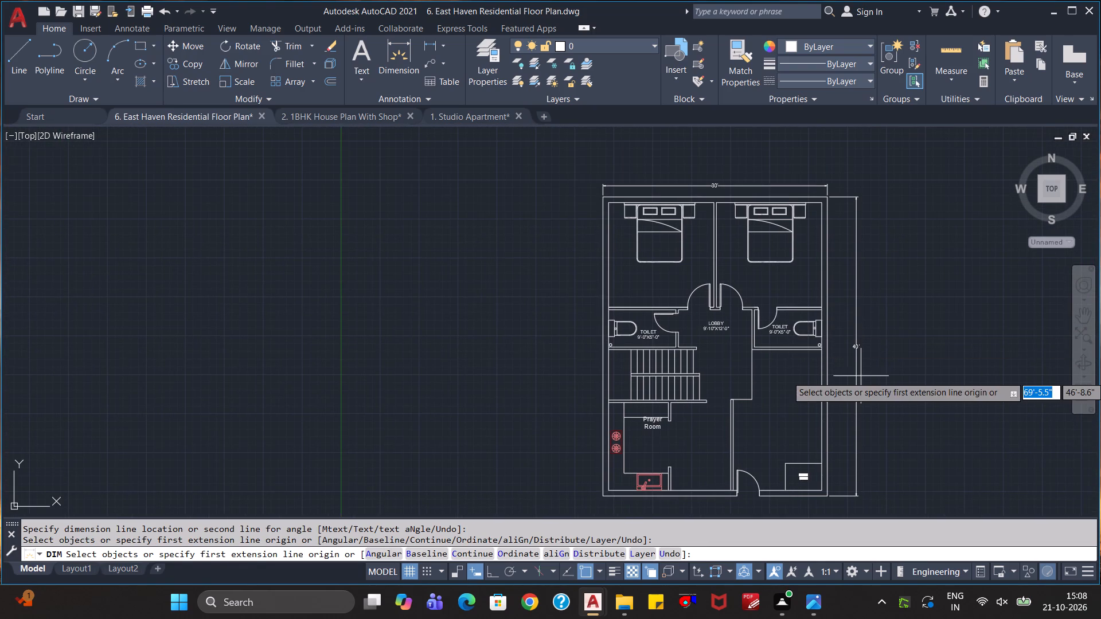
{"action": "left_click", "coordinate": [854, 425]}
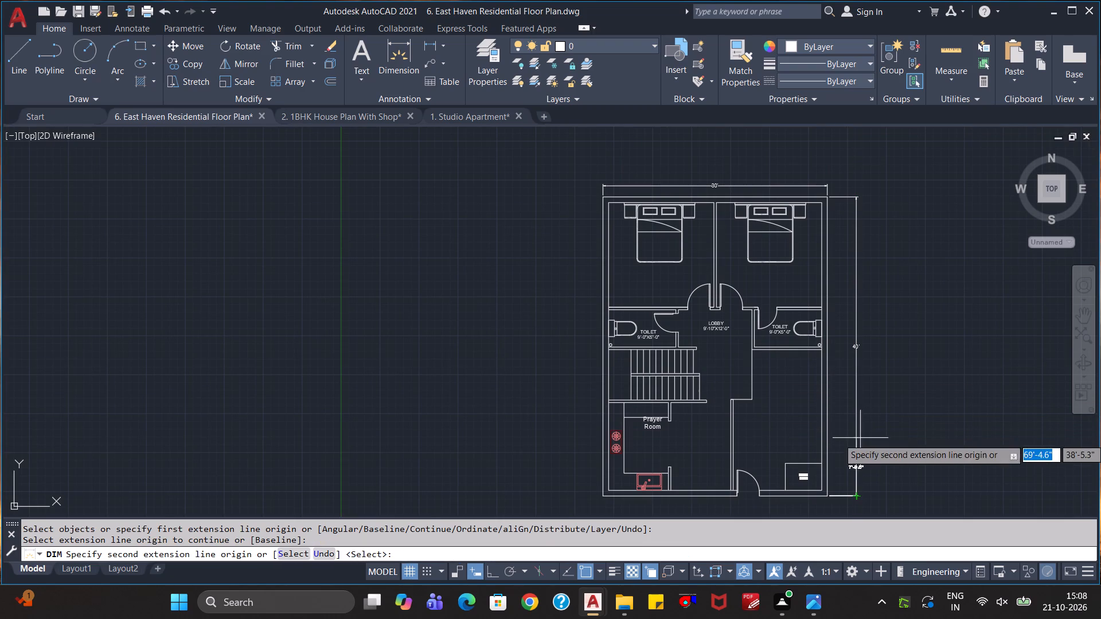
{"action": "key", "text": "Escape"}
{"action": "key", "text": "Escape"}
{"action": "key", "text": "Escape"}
Move the overall length dimension line closer to the outer wall on the prayer room side.
{"action": "left_click", "coordinate": [857, 469]}
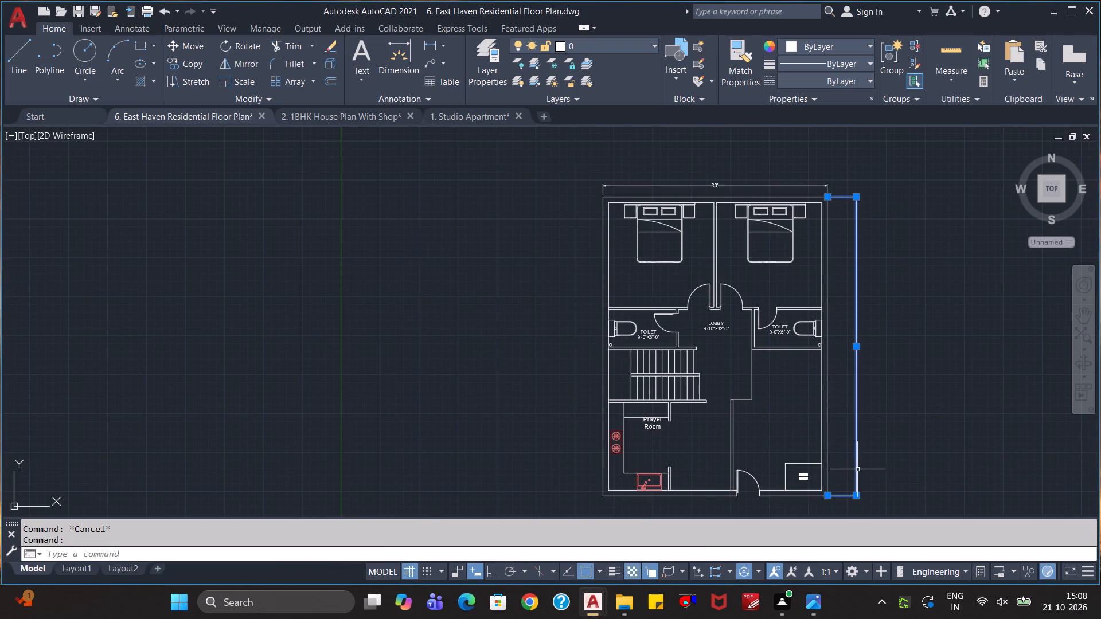
{"action": "left_click", "coordinate": [857, 498]}
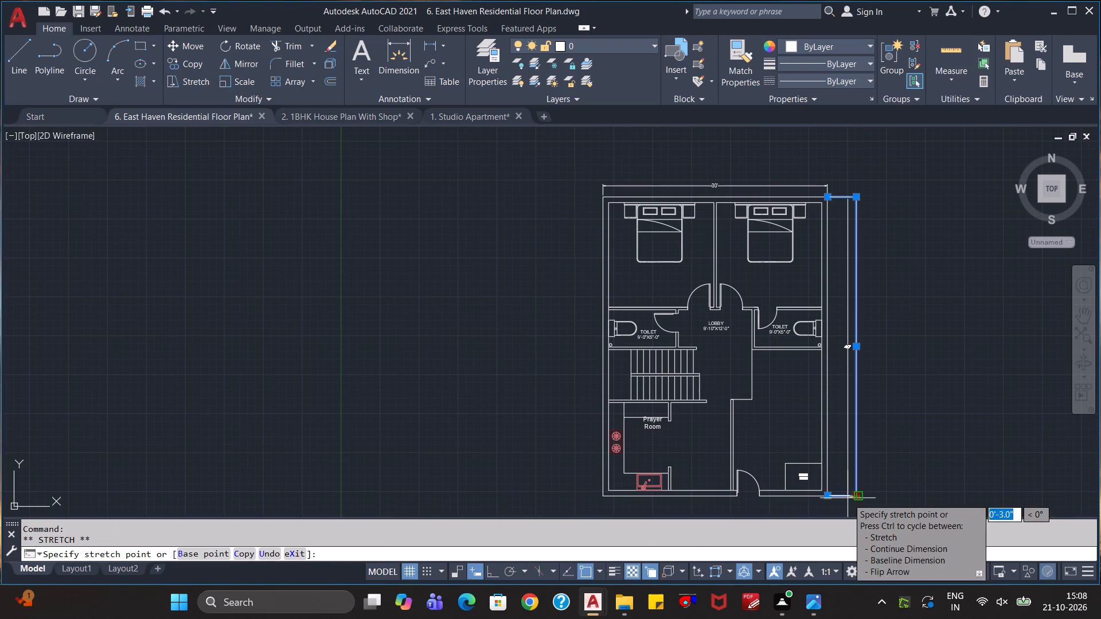
{"action": "left_click", "coordinate": [846, 498]}
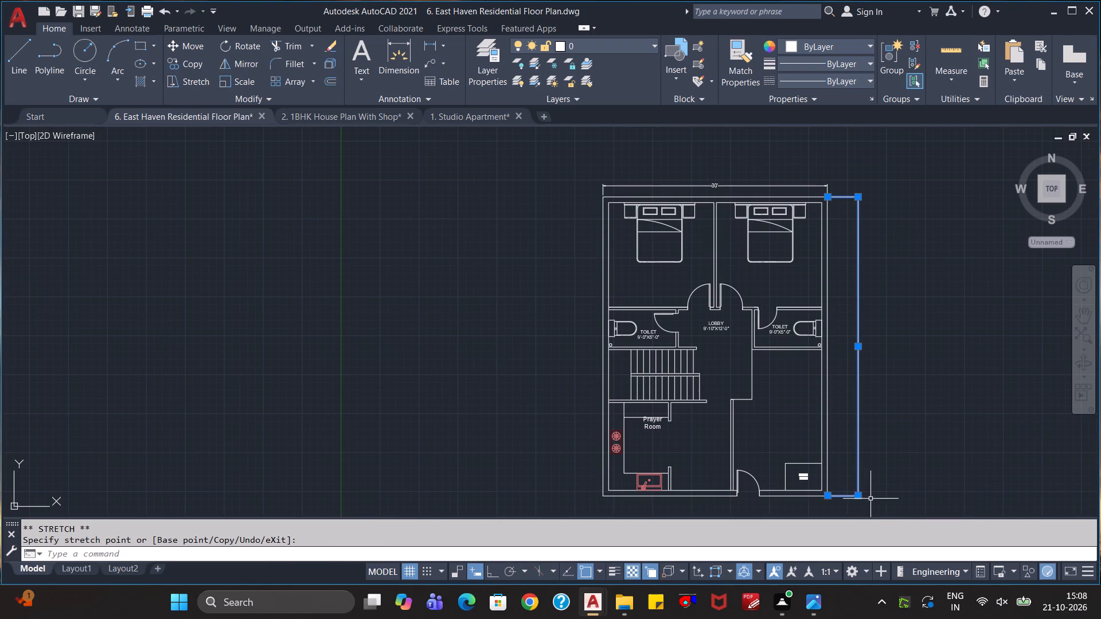
{"action": "scroll", "coordinate": [871, 498], "scroll_direction": "up", "scroll_amount": 3}
{"action": "left_click", "coordinate": [815, 488]}
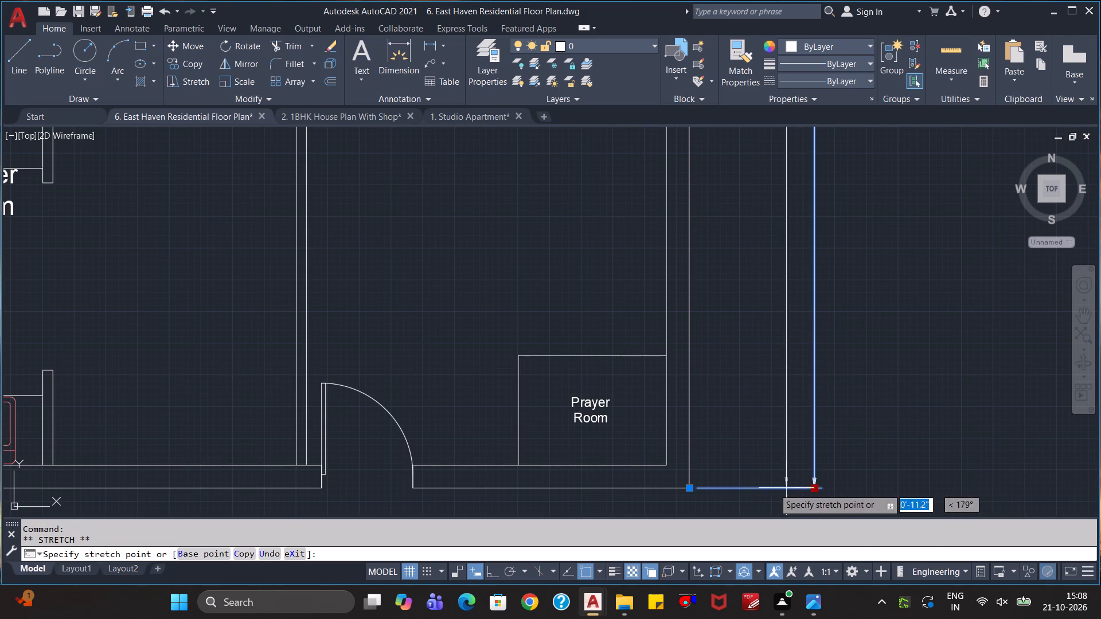
{"action": "left_click", "coordinate": [741, 488]}
{"action": "scroll", "coordinate": [814, 473], "scroll_direction": "down", "scroll_amount": 2}
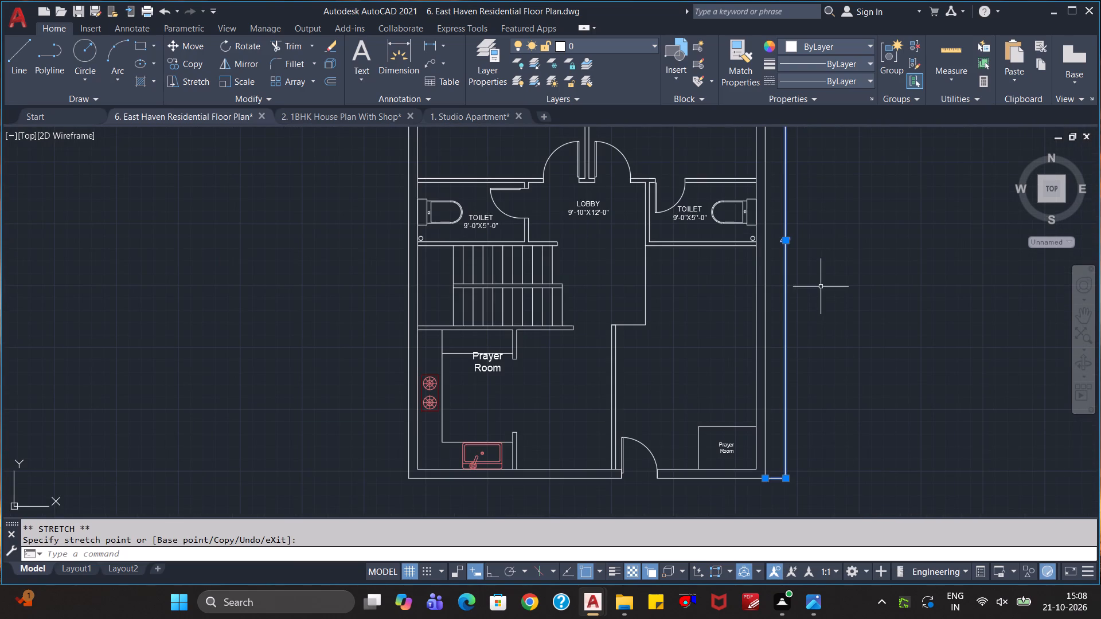
{"action": "key", "text": "Escape"}
Examine the overall length and width dimensions around the plan for readability and spacing from the walls.
{"action": "scroll", "coordinate": [807, 279], "scroll_direction": "up", "scroll_amount": 2}
{"action": "scroll", "coordinate": [793, 271], "scroll_direction": "down", "scroll_amount": 1}
{"action": "middle_click_drag", "start_coordinate": [795, 246], "coordinate": [800, 265]}
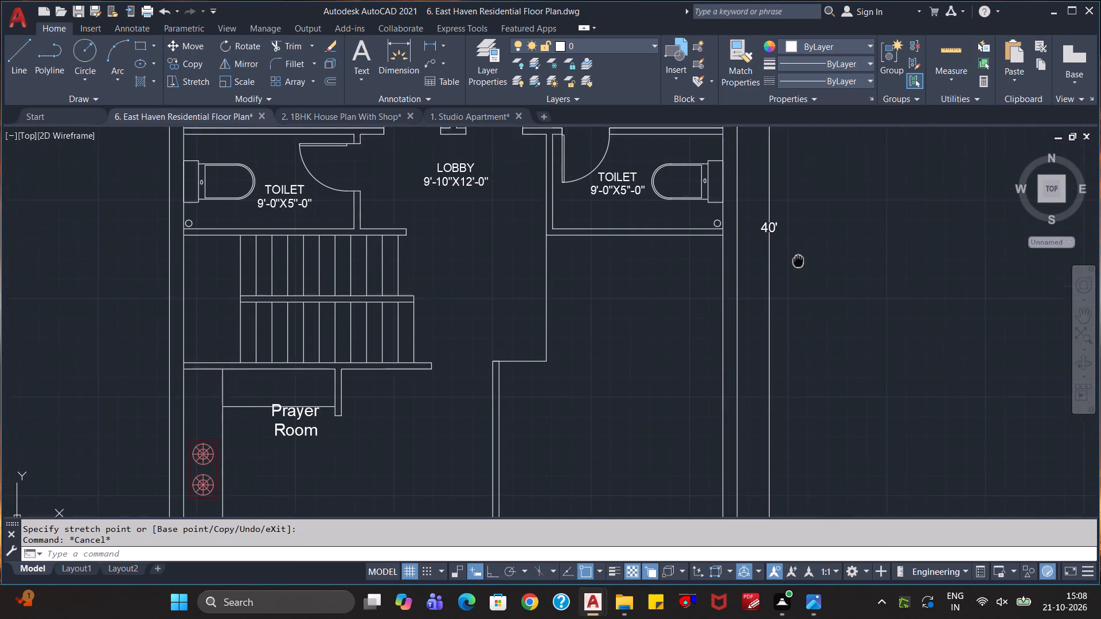
{"action": "middle_click_drag", "start_coordinate": [800, 265], "coordinate": [823, 355]}
{"action": "scroll", "coordinate": [823, 350], "scroll_direction": "down", "scroll_amount": 2}
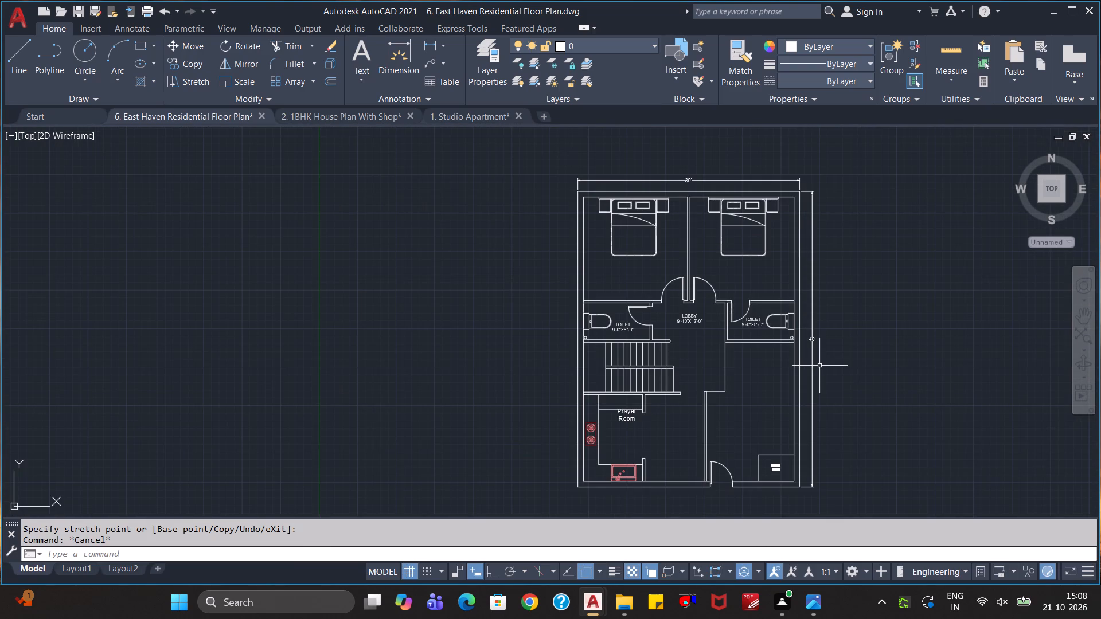
{"action": "scroll", "coordinate": [820, 363], "scroll_direction": "up", "scroll_amount": 1}
{"action": "middle_click_drag", "start_coordinate": [855, 230], "coordinate": [865, 435]}
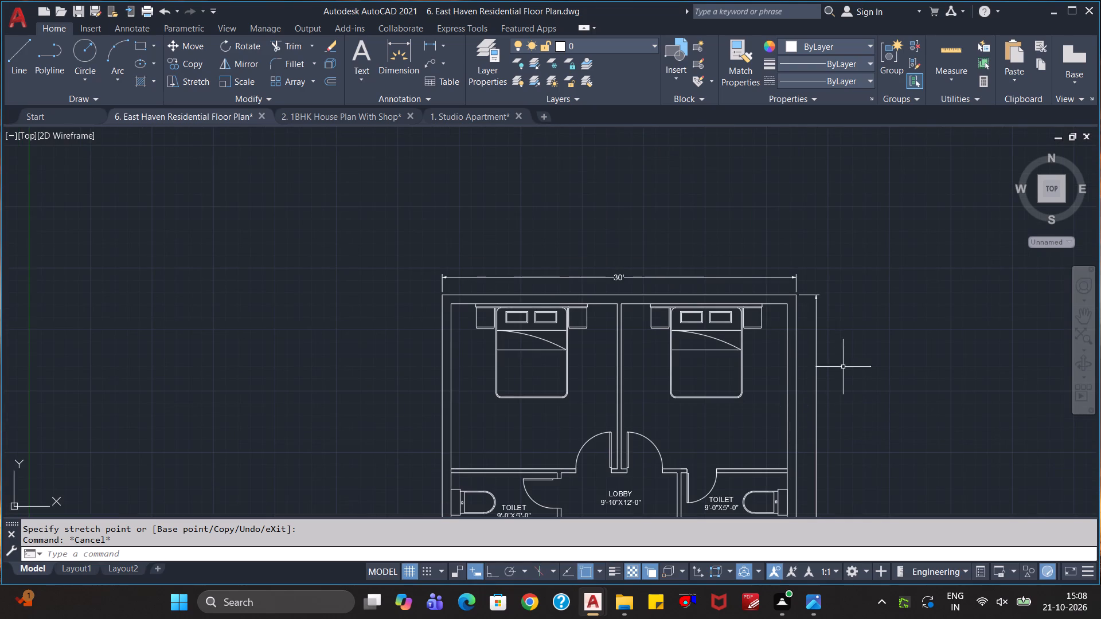
{"action": "scroll", "coordinate": [843, 355], "scroll_direction": "up", "scroll_amount": 1}
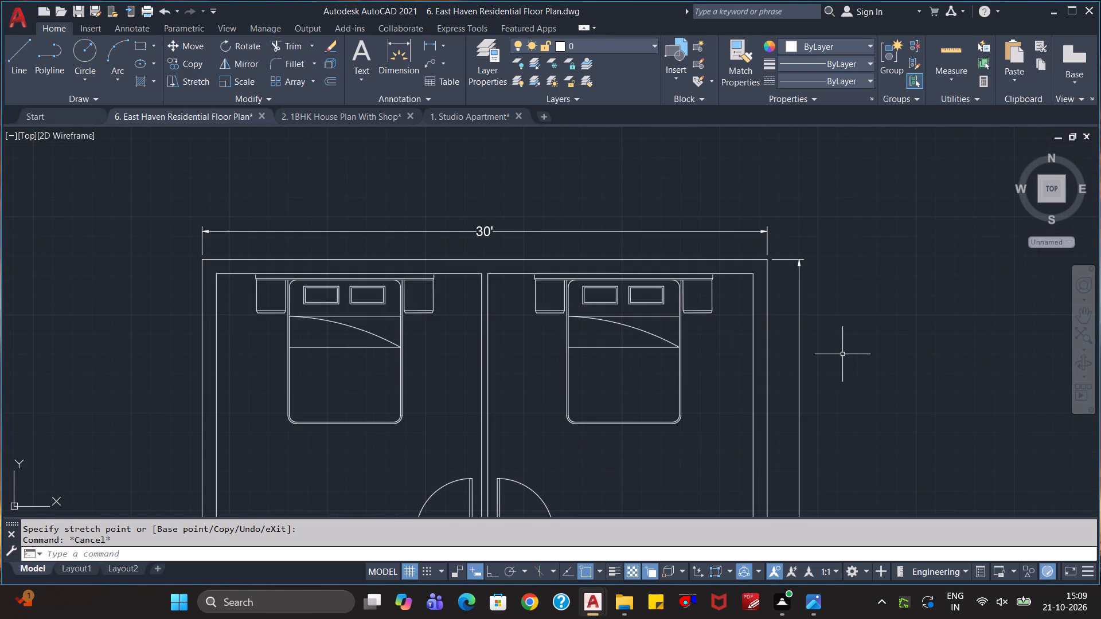
Draw a 4' by 9" rectangle in the empty space beside the plan, outside the length dimension.
{"action": "key", "text": "Escape"}
{"action": "key", "text": "Escape"}
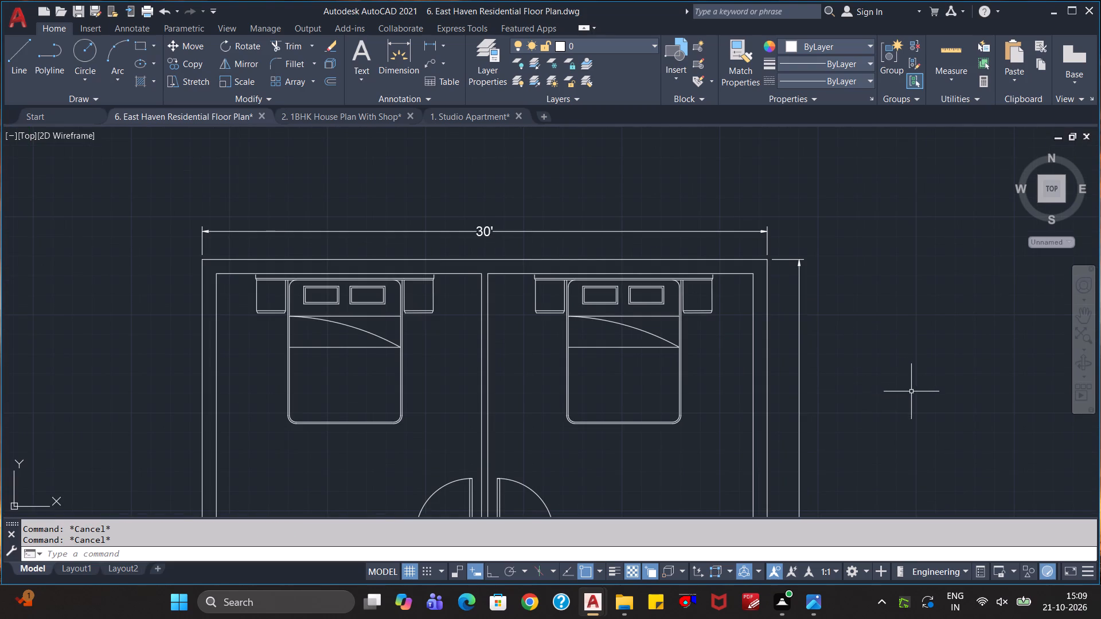
{"action": "middle_click_drag", "start_coordinate": [912, 392], "coordinate": [628, 319]}
{"action": "scroll", "coordinate": [663, 307], "scroll_direction": "down", "scroll_amount": 1}
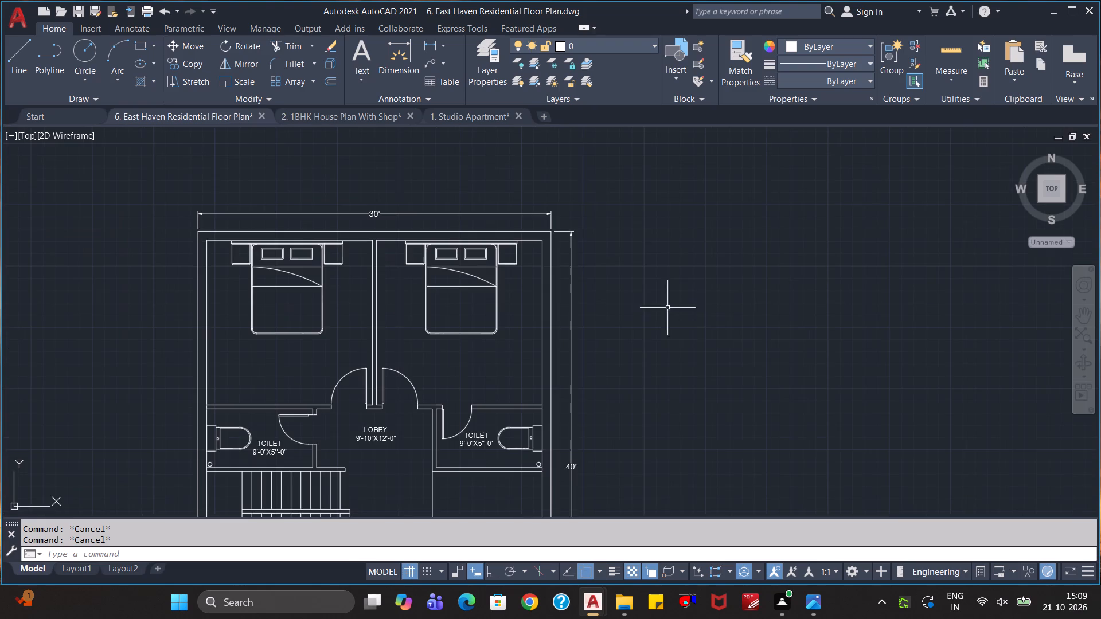
{"action": "middle_click_drag", "start_coordinate": [706, 339], "coordinate": [610, 275]}
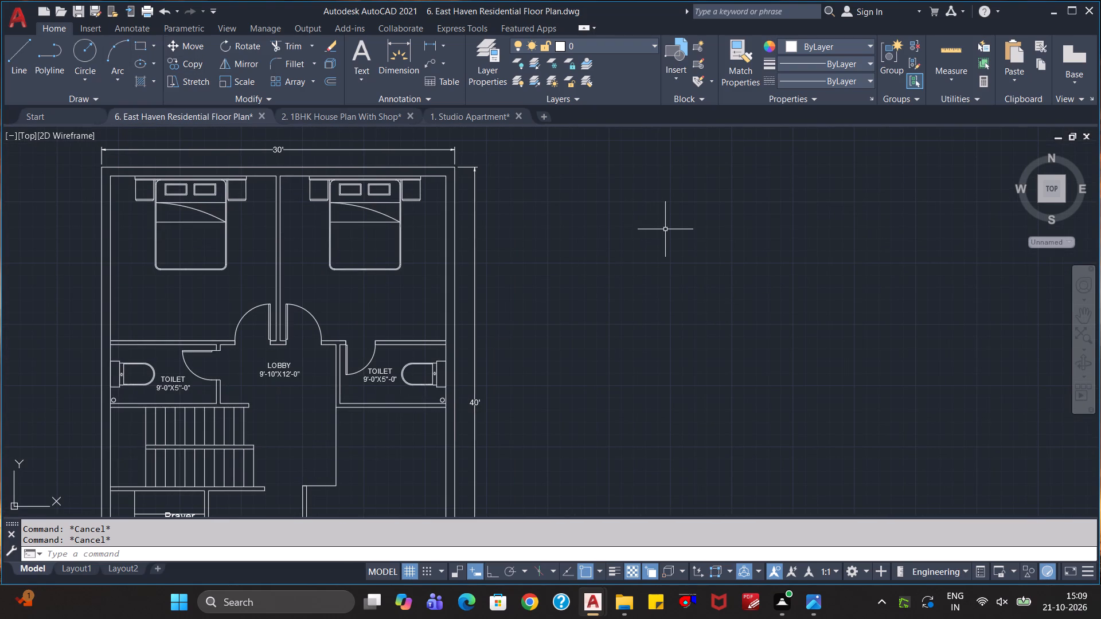
{"action": "key", "text": "r"}
{"action": "key", "text": "e"}
{"action": "key", "text": "c"}
{"action": "key", "text": "Return"}
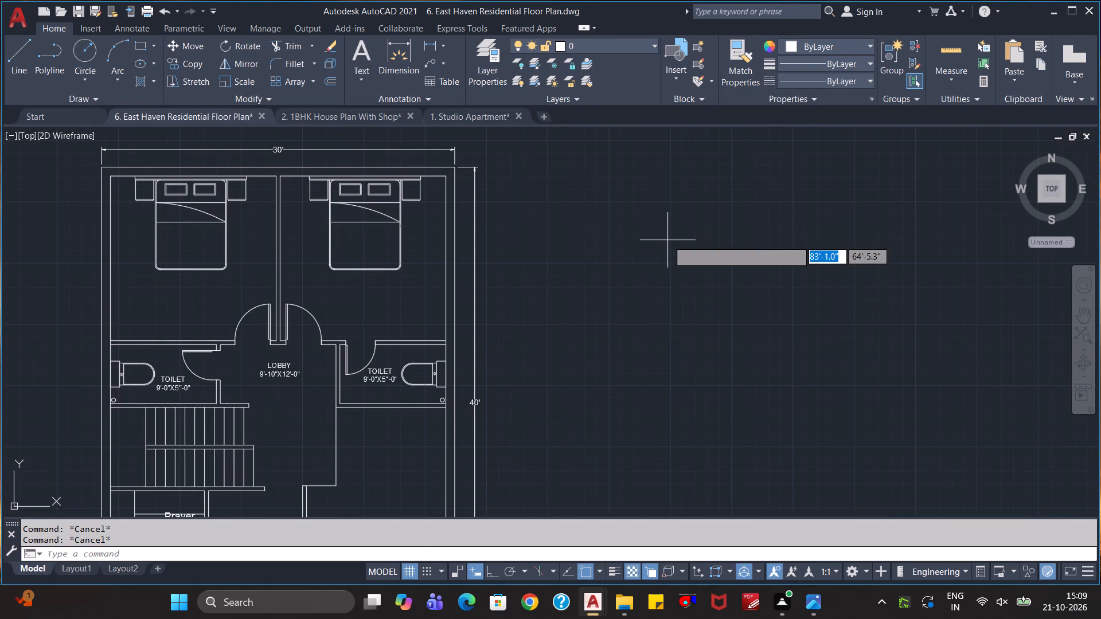
{"action": "key", "text": "d"}
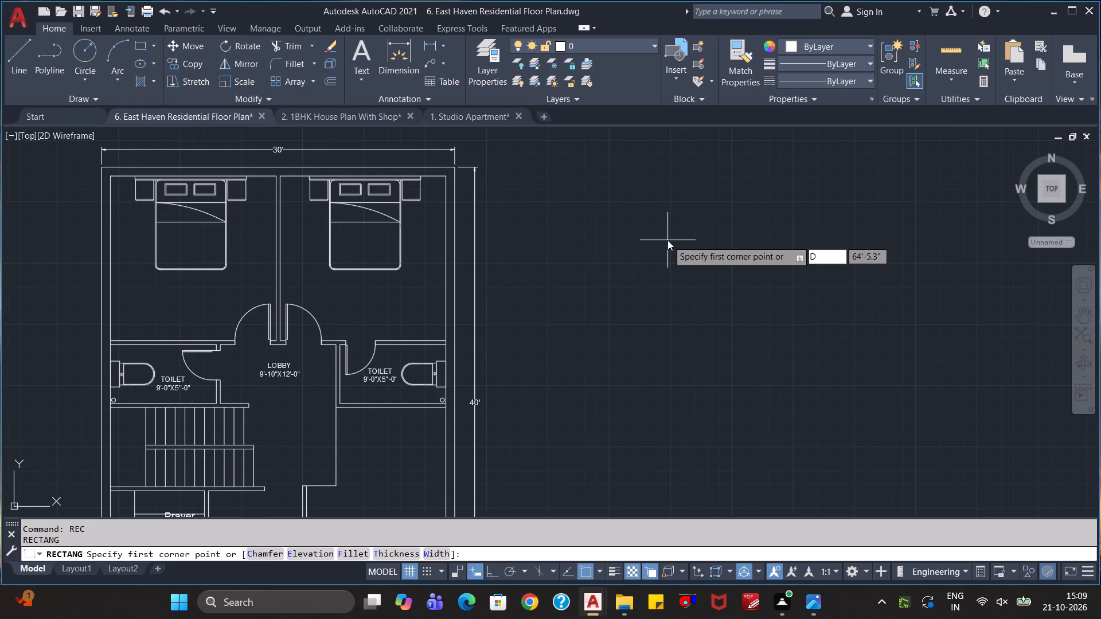
{"action": "key", "text": "BackSpace"}
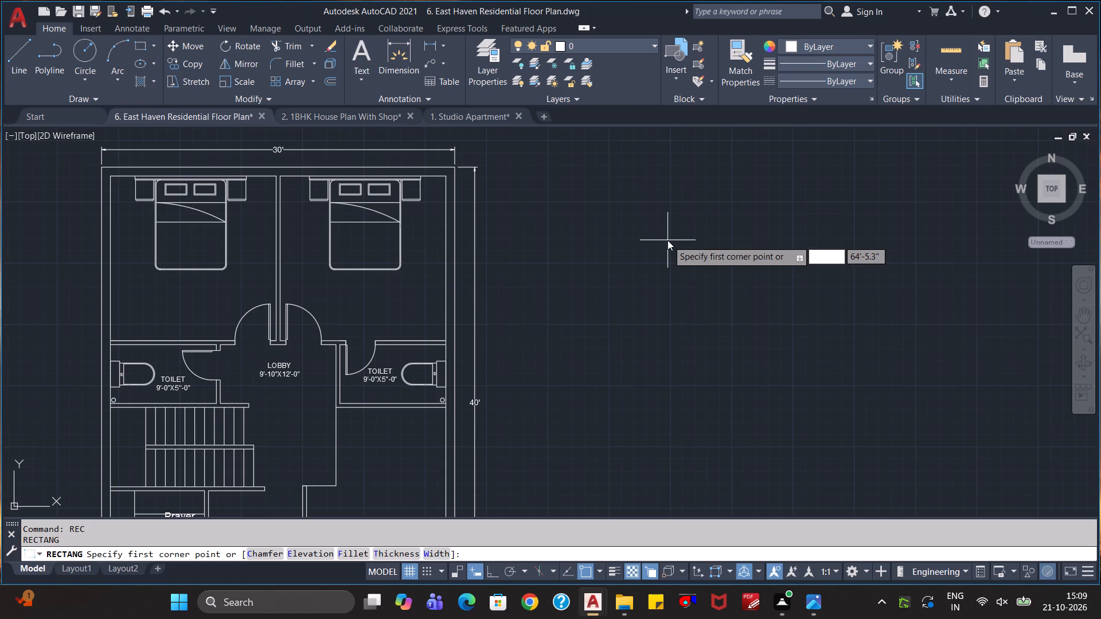
{"action": "left_click", "coordinate": [667, 240]}
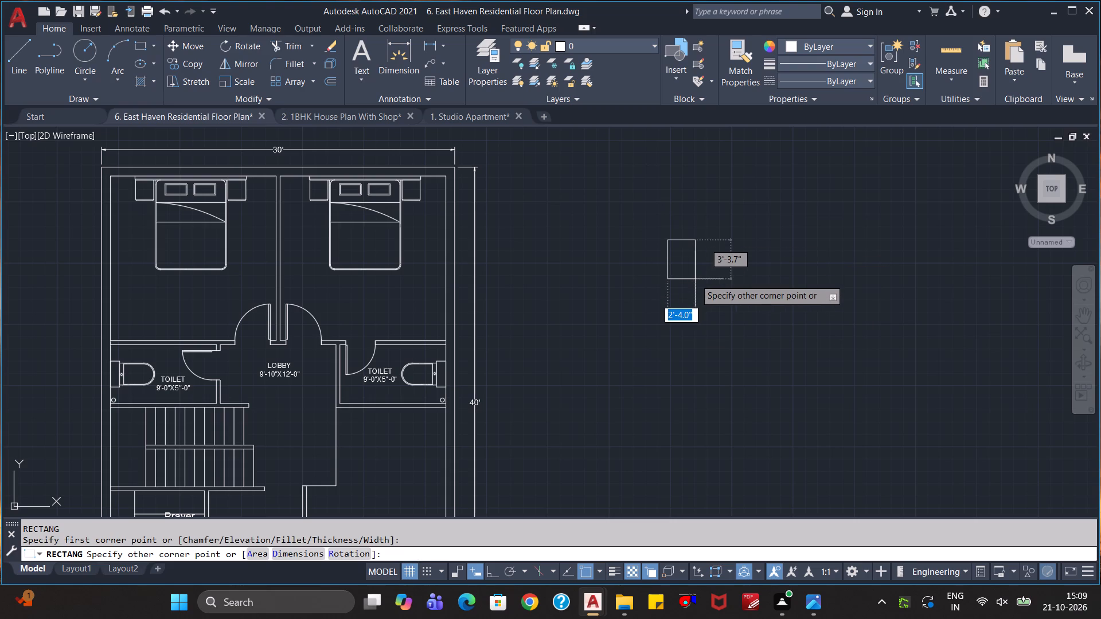
{"action": "key", "text": "d"}
{"action": "key", "text": "Return"}
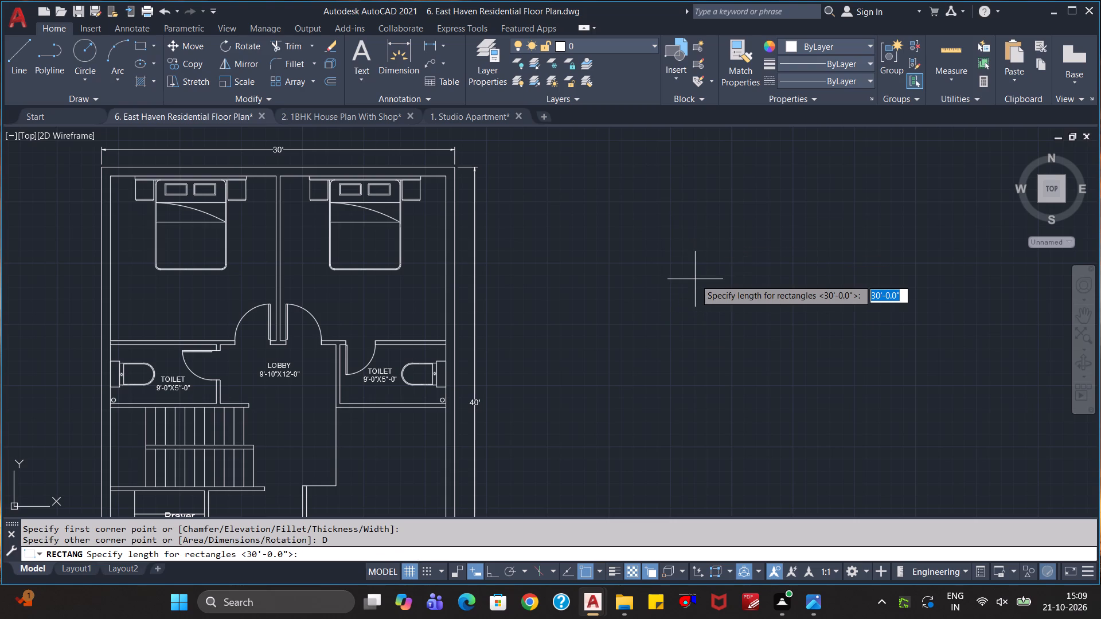
{"action": "key", "text": "4"}
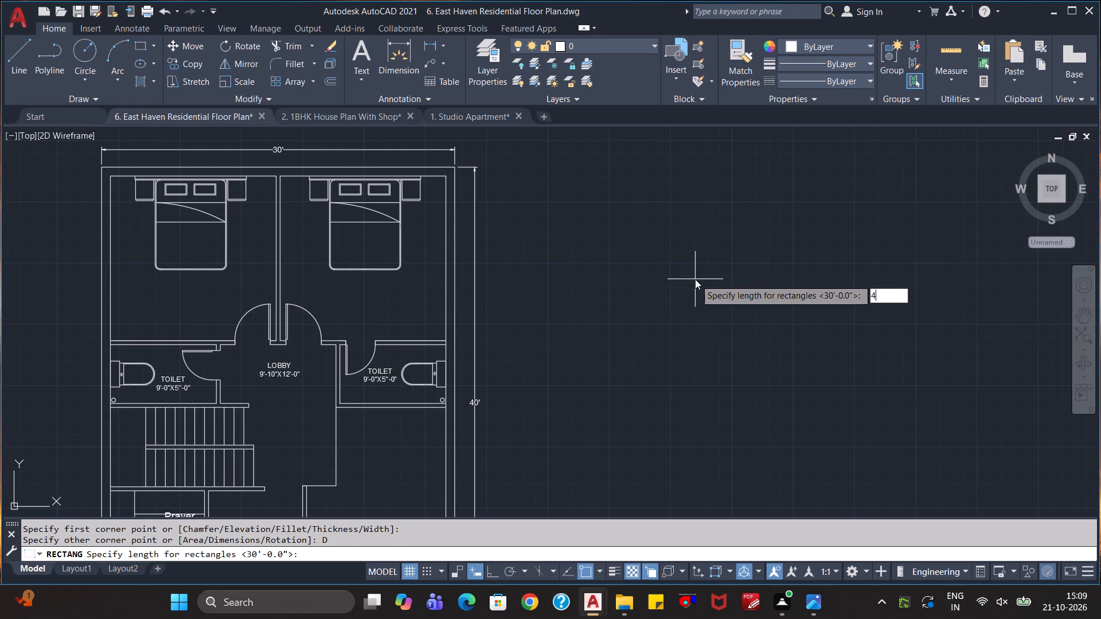
{"action": "key", "text": "apostrophe"}
{"action": "key", "text": "Return"}
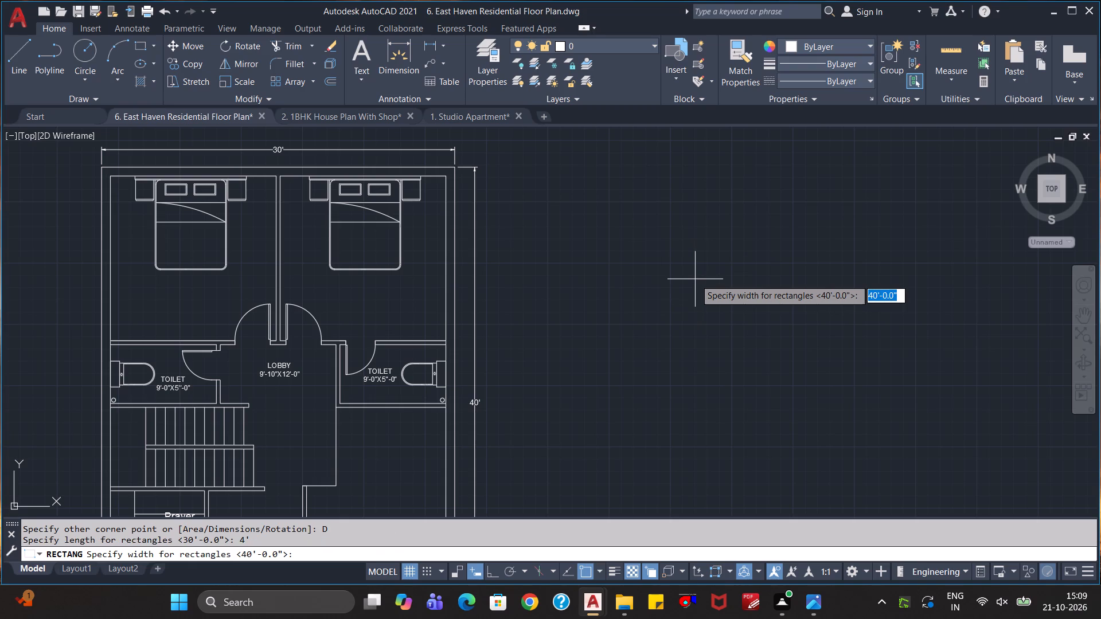
{"action": "type", "text": "10"}
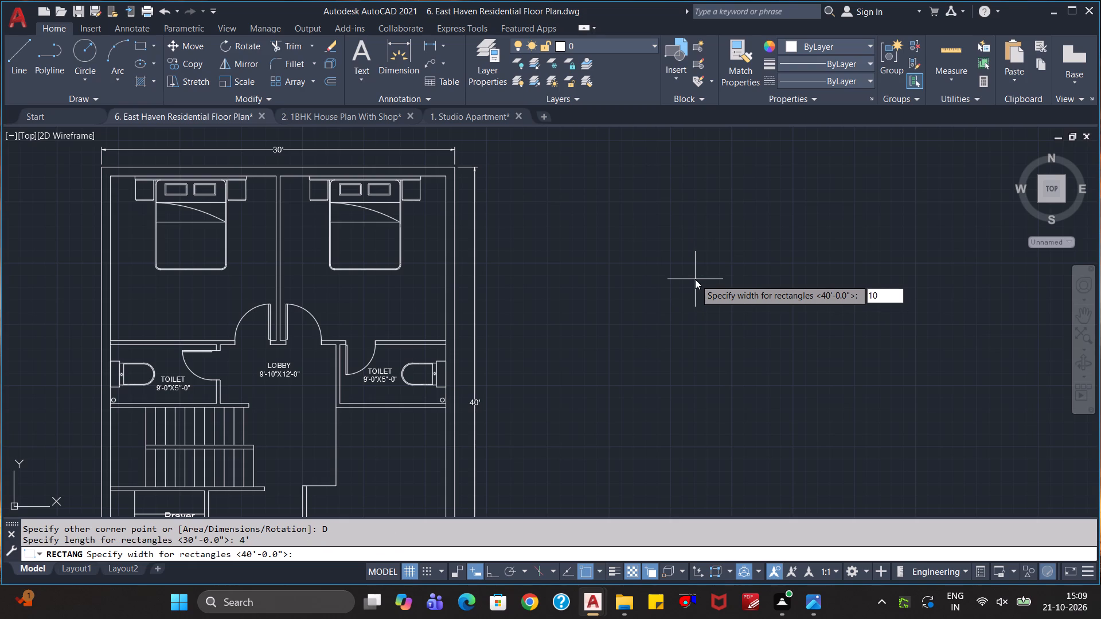
{"action": "key", "text": "BackSpace"}
{"action": "key", "text": "BackSpace"}
{"action": "type", "text": "9\""}
{"action": "key", "text": "Return"}
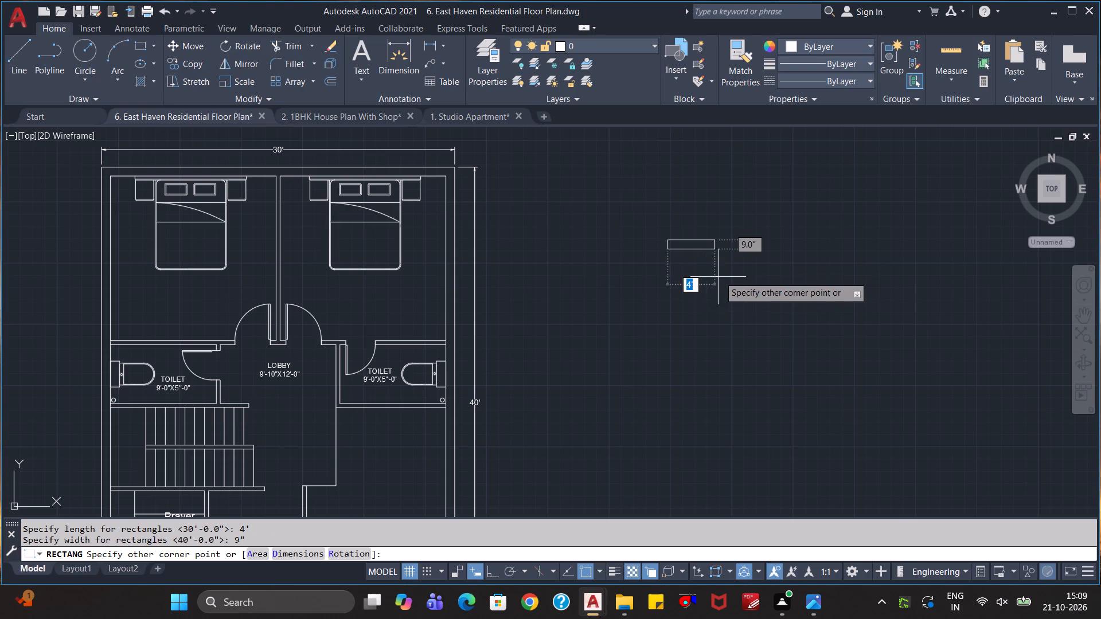
{"action": "left_click", "coordinate": [727, 270]}
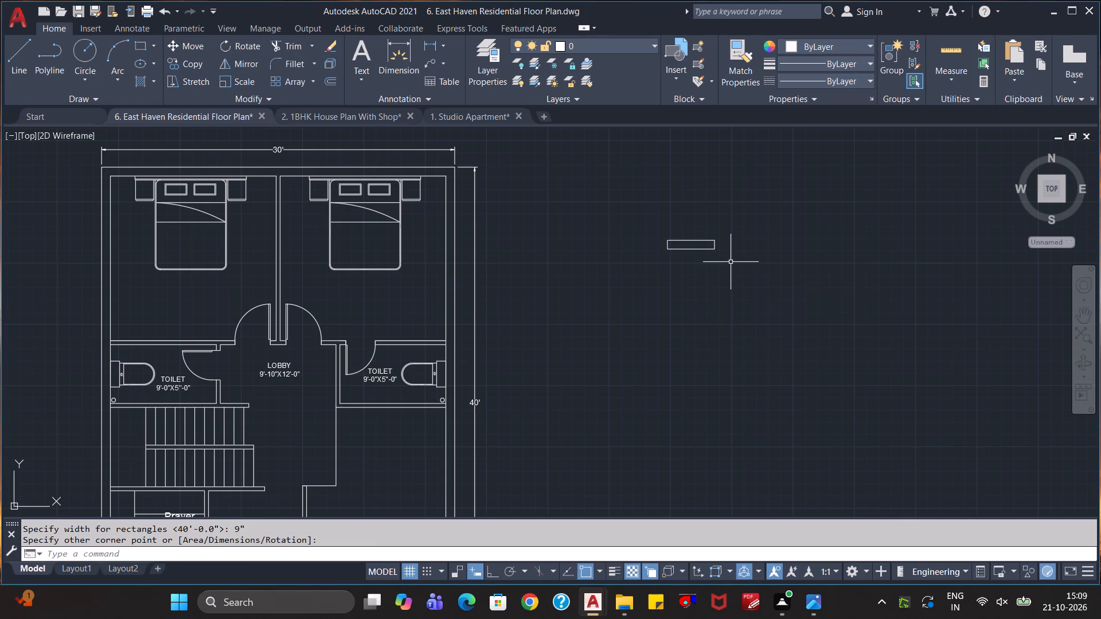
With Ortho on, draw a vertical line about 2'-1" long across the front outer wall, between the kitchen sink and the entrance door.
{"action": "scroll", "coordinate": [732, 258], "scroll_direction": "up", "scroll_amount": 2}
{"action": "scroll", "coordinate": [732, 258], "scroll_direction": "down", "scroll_amount": 1}
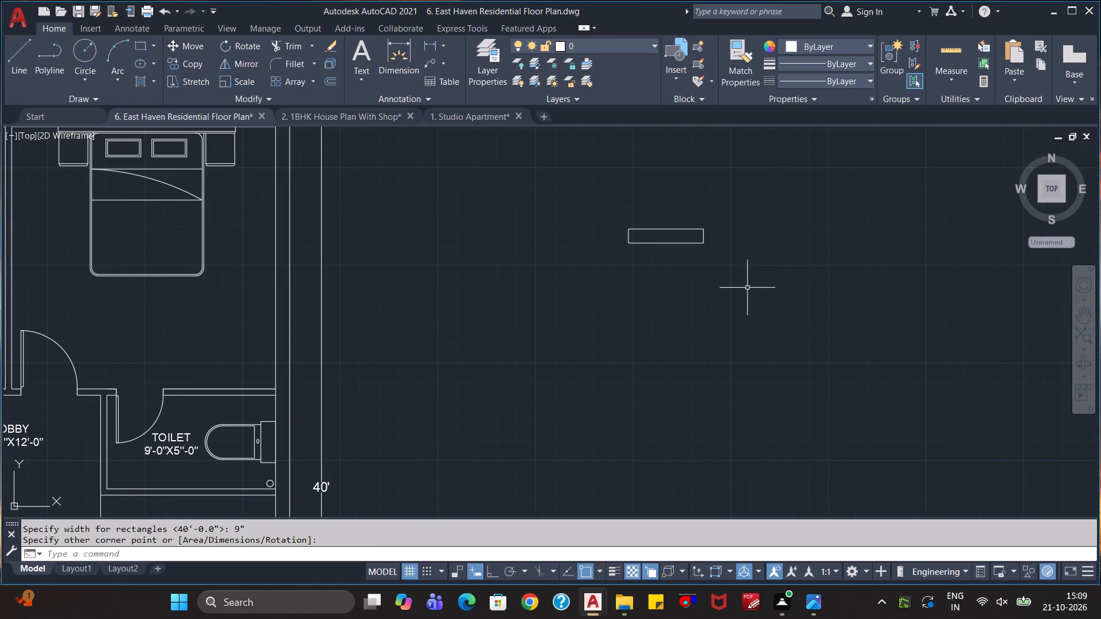
{"action": "scroll", "coordinate": [747, 288], "scroll_direction": "down", "scroll_amount": 1}
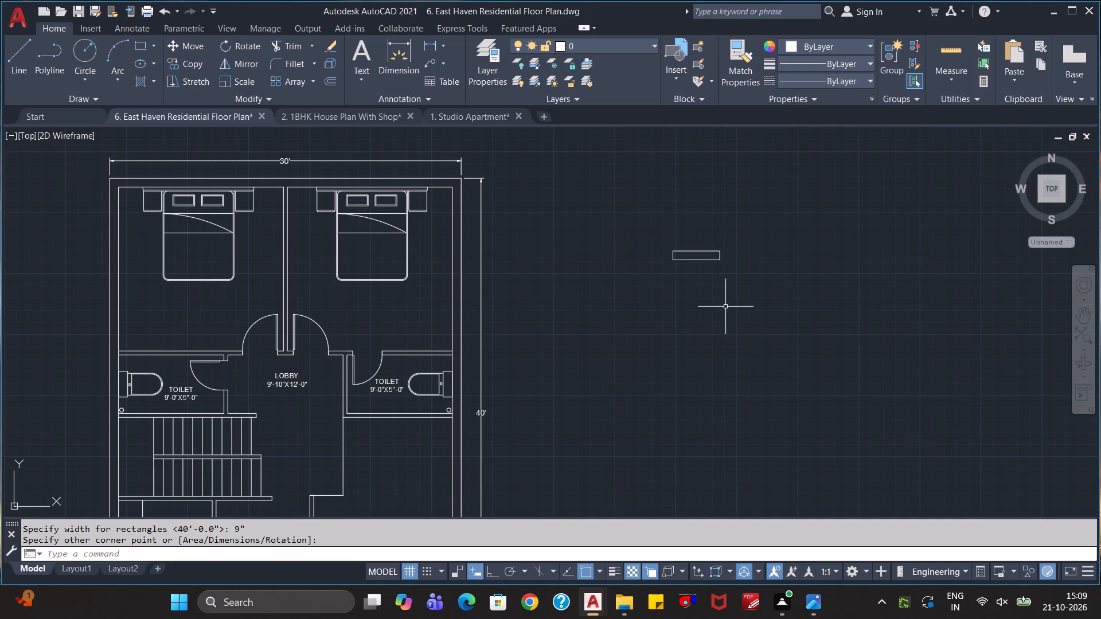
{"action": "scroll", "coordinate": [720, 344], "scroll_direction": "down", "scroll_amount": 1}
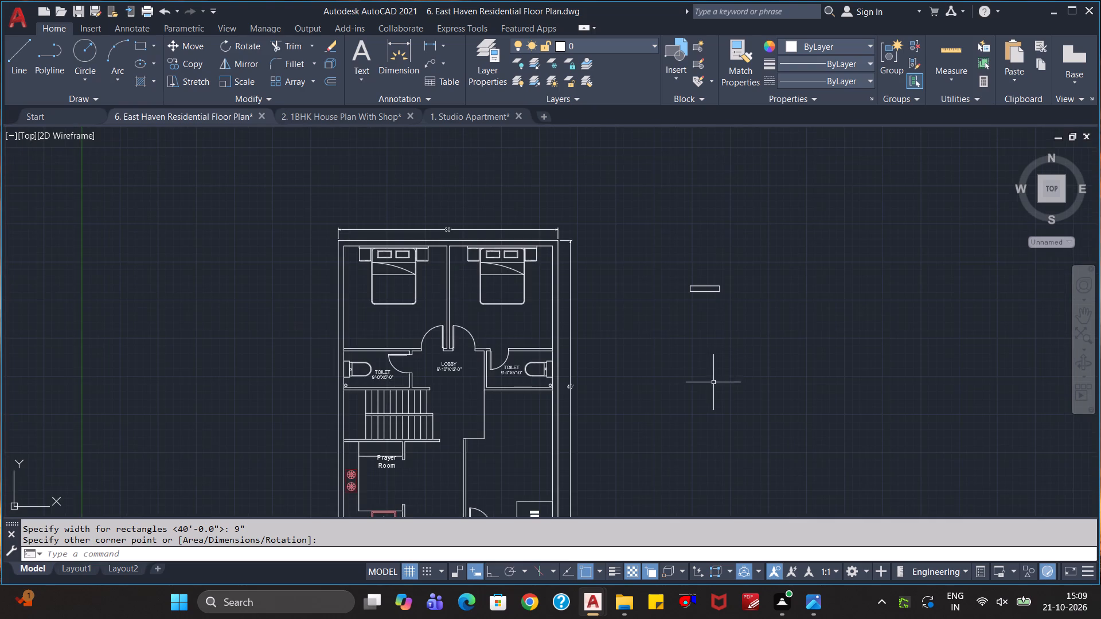
{"action": "middle_click_drag", "start_coordinate": [713, 383], "coordinate": [818, 246]}
{"action": "scroll", "coordinate": [637, 437], "scroll_direction": "up", "scroll_amount": 1}
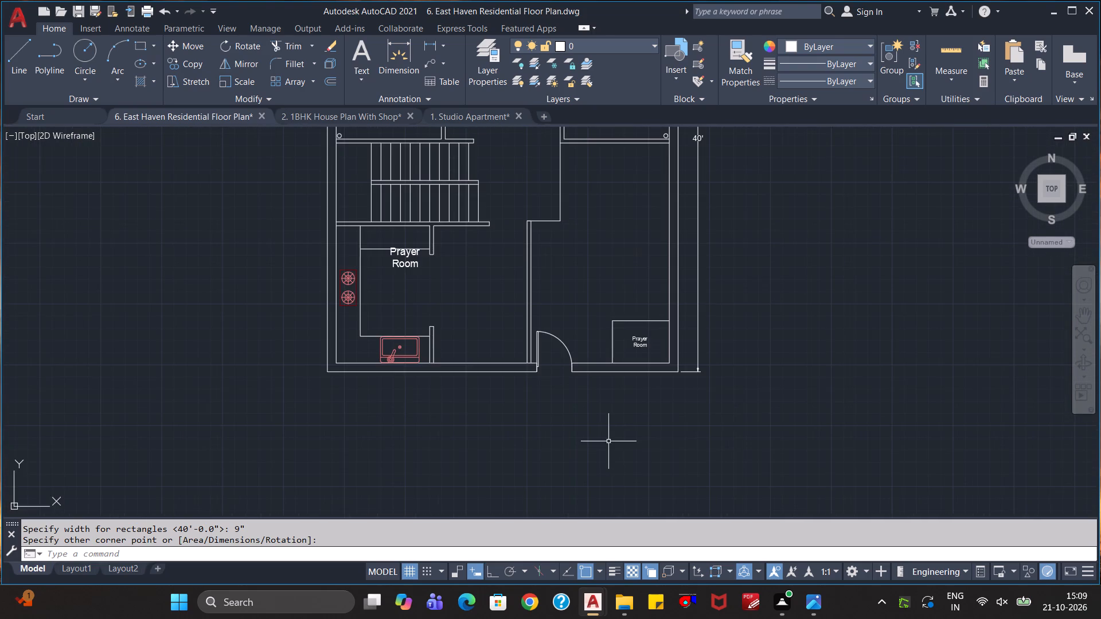
{"action": "scroll", "coordinate": [608, 441], "scroll_direction": "up", "scroll_amount": 1}
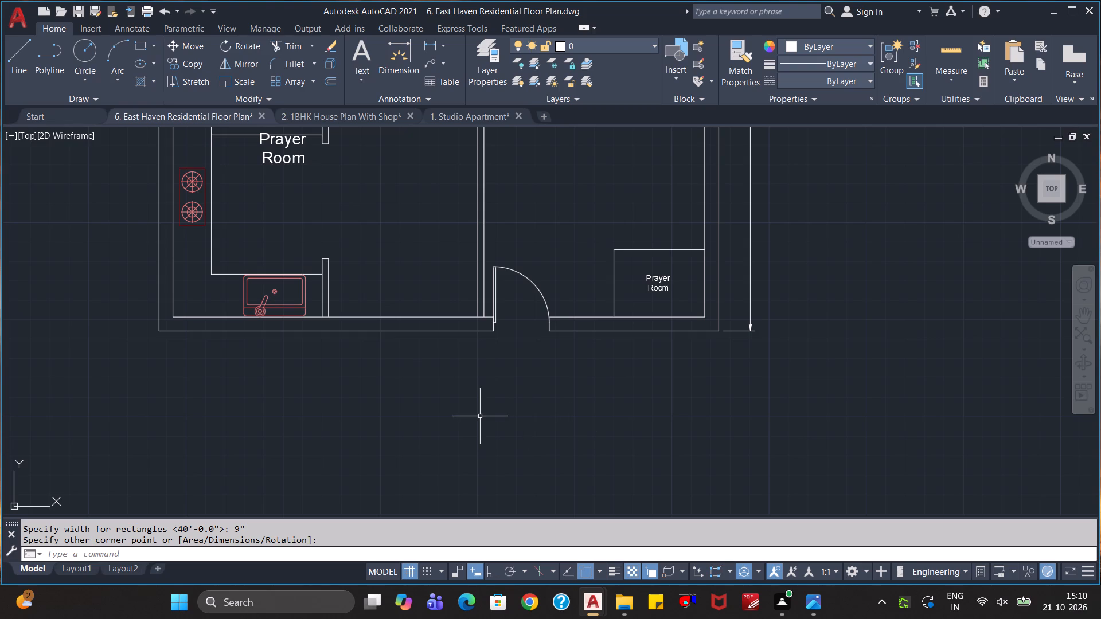
{"action": "key", "text": "Escape"}
{"action": "key", "text": "Escape"}
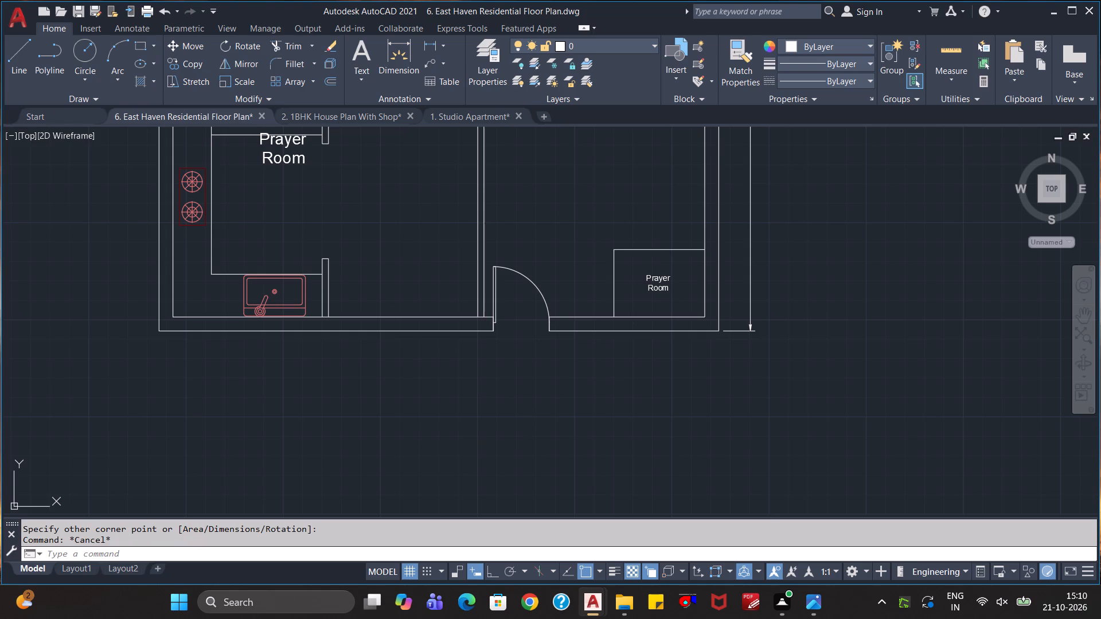
{"action": "key", "text": "l"}
{"action": "key", "text": "Return"}
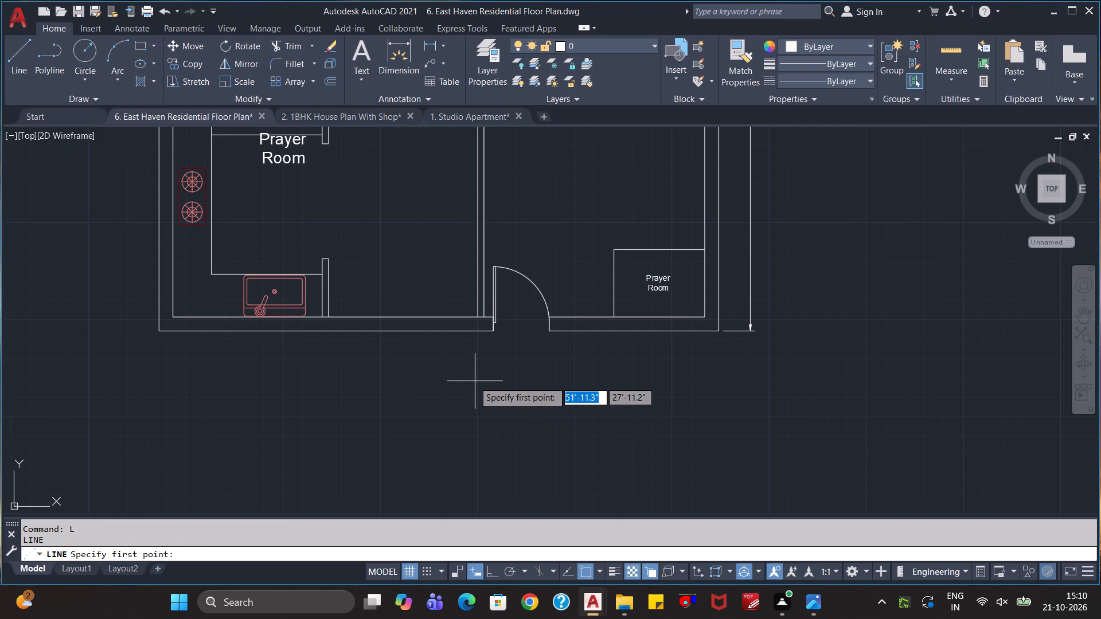
{"action": "left_click", "coordinate": [493, 570]}
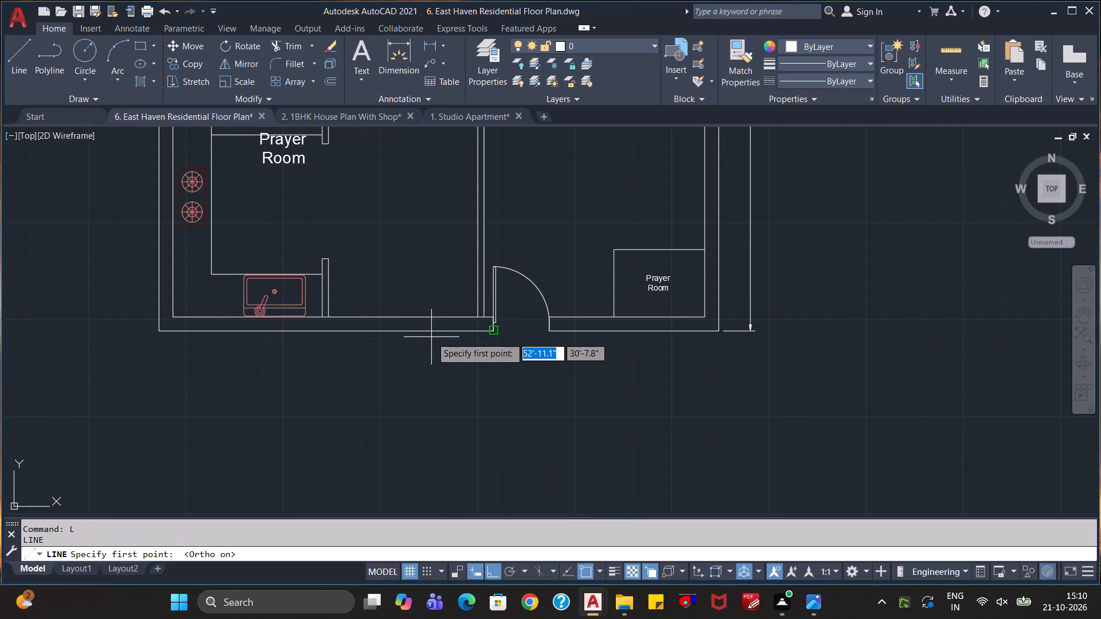
{"action": "scroll", "coordinate": [435, 351], "scroll_direction": "up", "scroll_amount": 2}
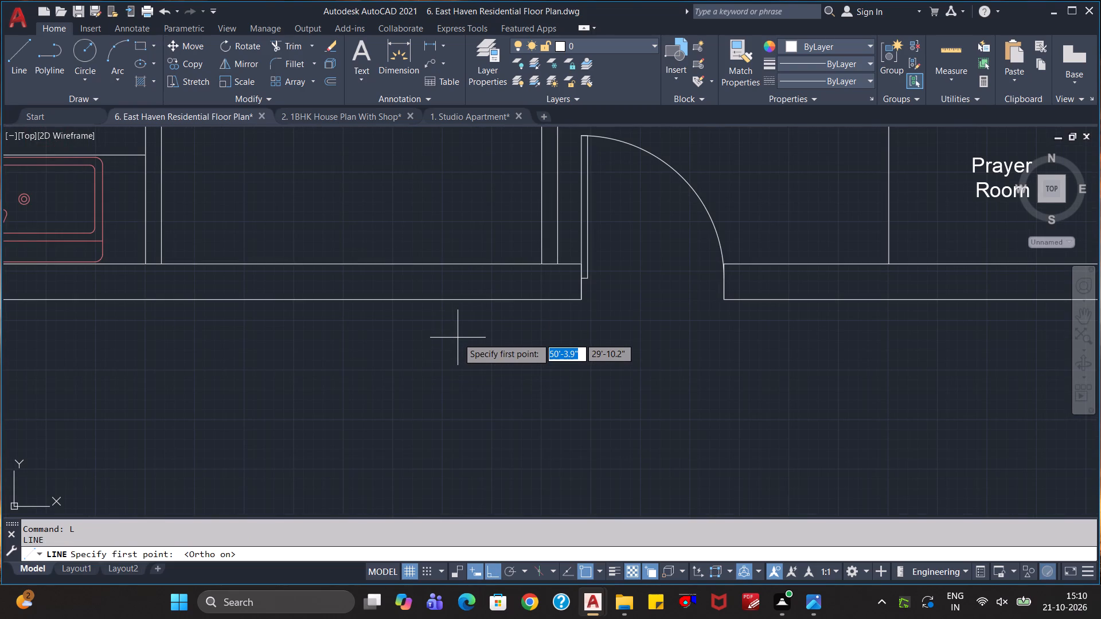
{"action": "left_click", "coordinate": [467, 327]}
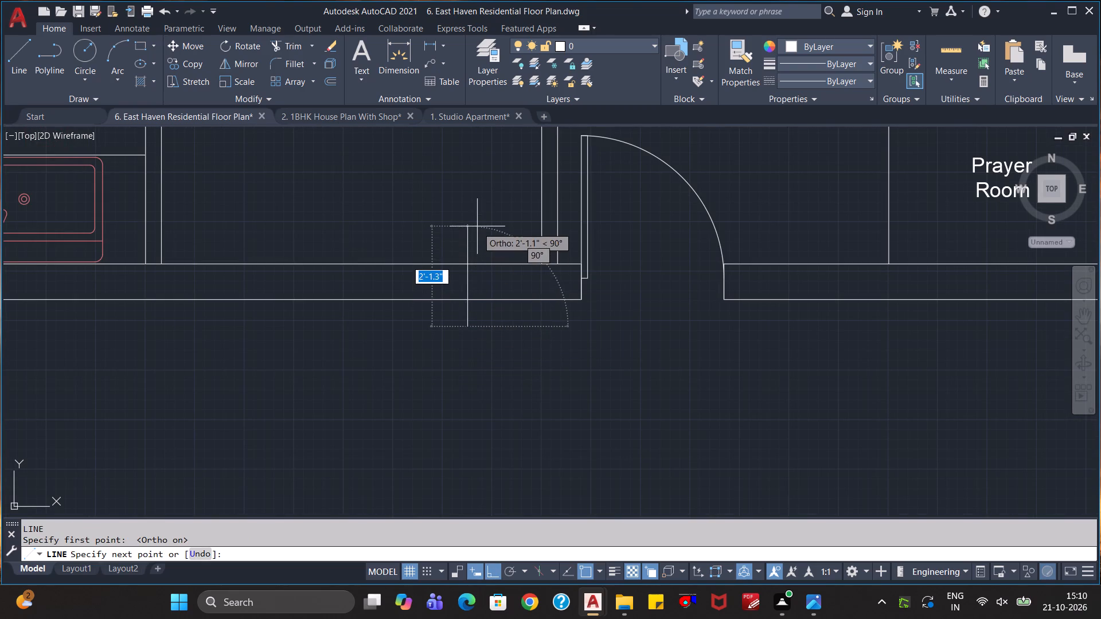
{"action": "left_click", "coordinate": [477, 226]}
{"action": "key", "text": "Escape"}
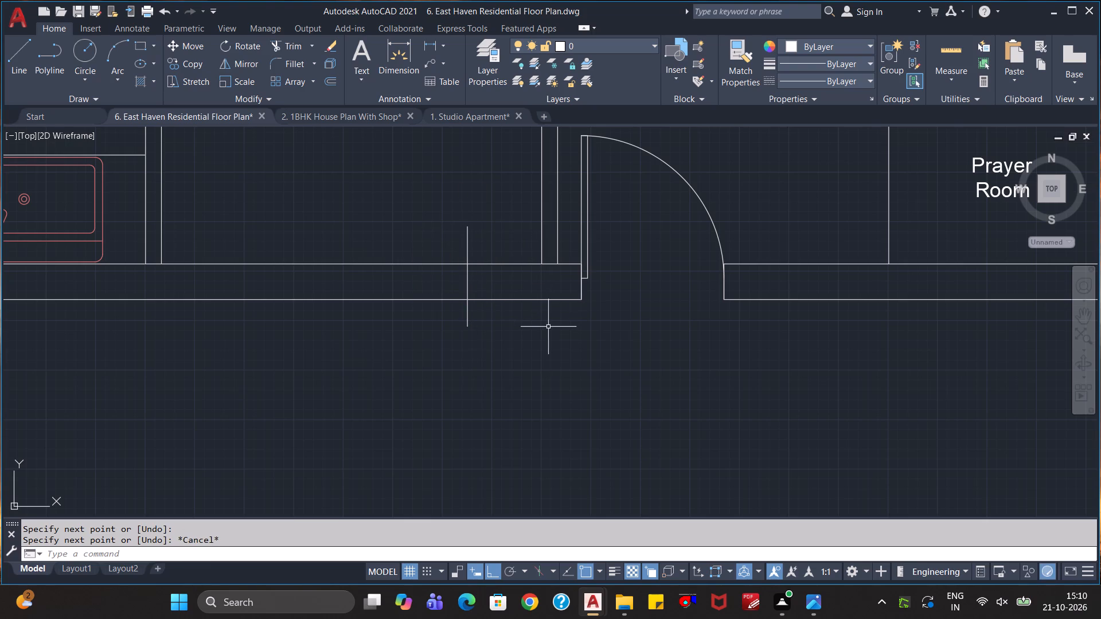
With Ortho on, draw a vertical line across the front outer wall, between the entrance door and the prayer room.
{"action": "scroll", "coordinate": [571, 357], "scroll_direction": "down", "scroll_amount": 1}
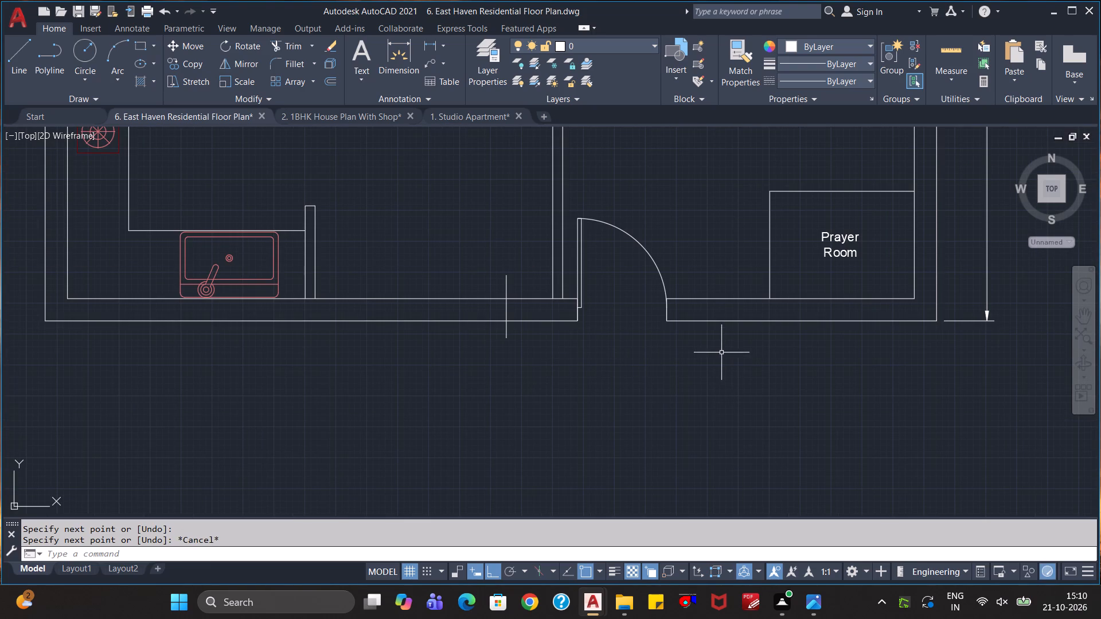
{"action": "left_click", "coordinate": [719, 341]}
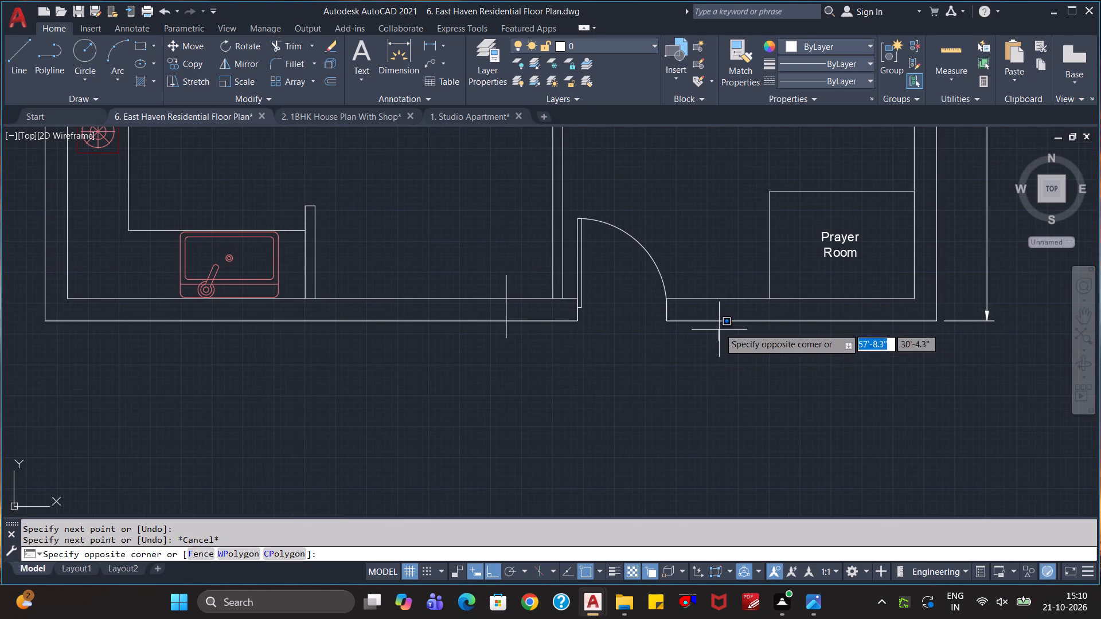
{"action": "key", "text": "Escape"}
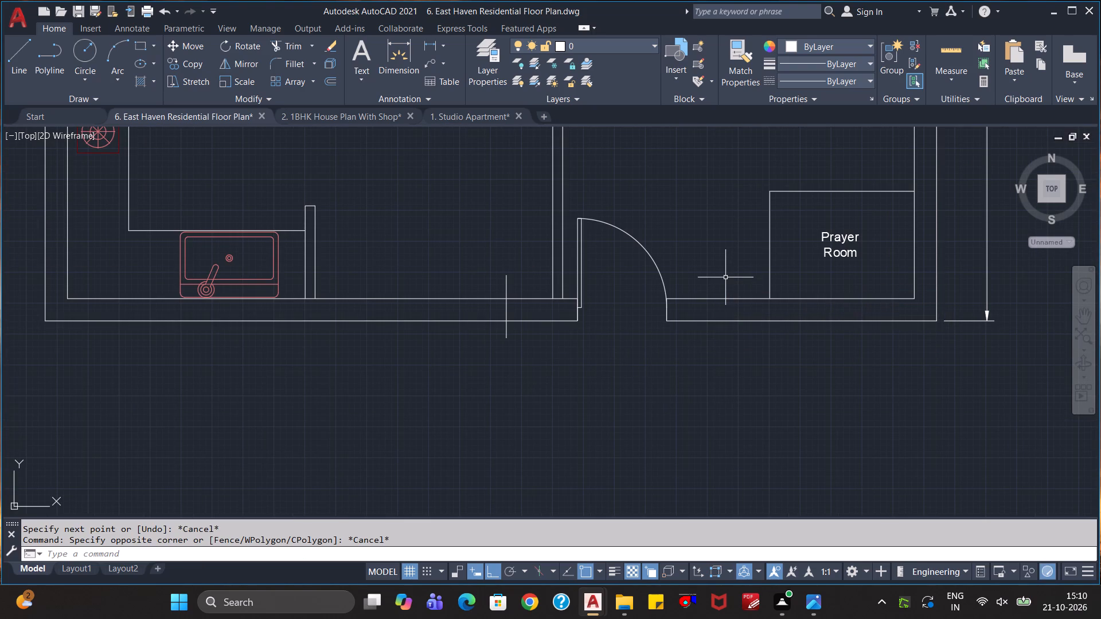
{"action": "key", "text": "l"}
{"action": "key", "text": "Return"}
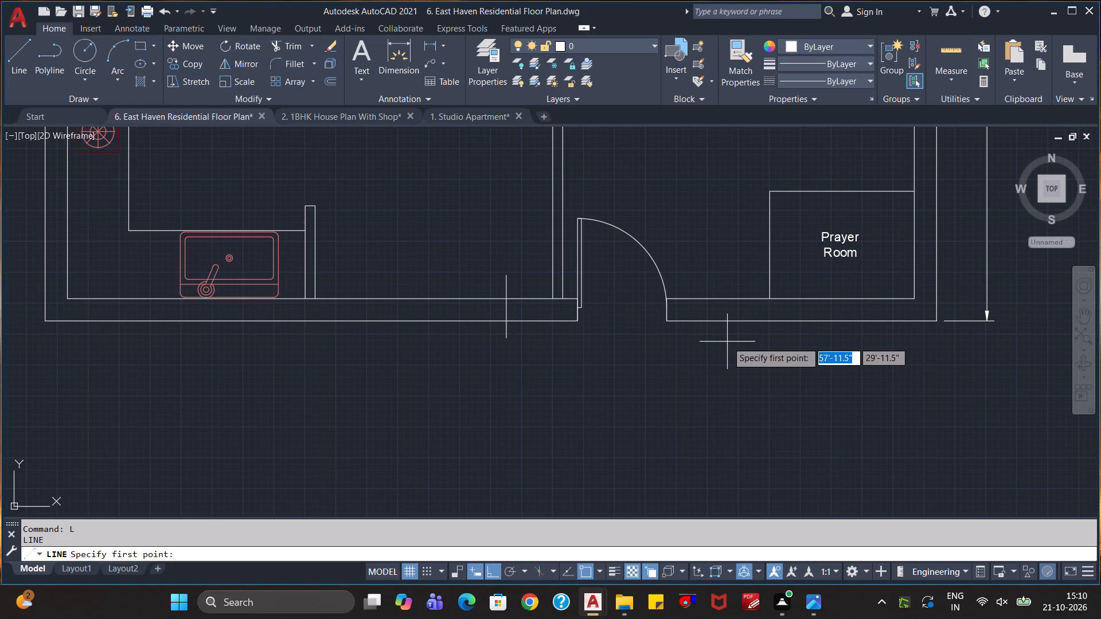
{"action": "left_click", "coordinate": [727, 342]}
{"action": "left_click", "coordinate": [732, 272]}
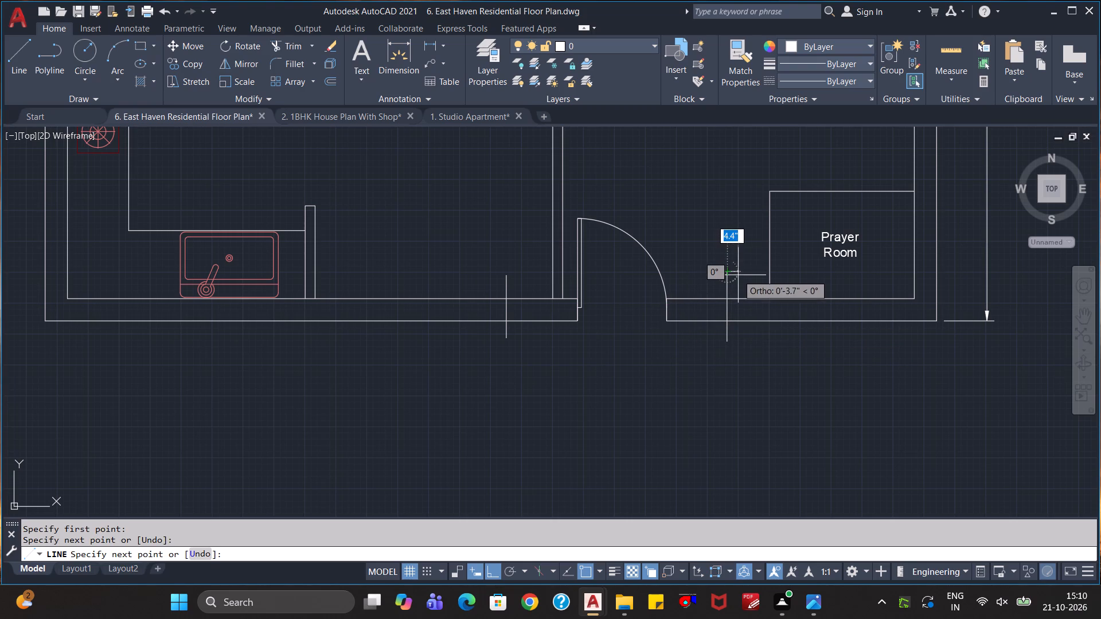
{"action": "key", "text": "Escape"}
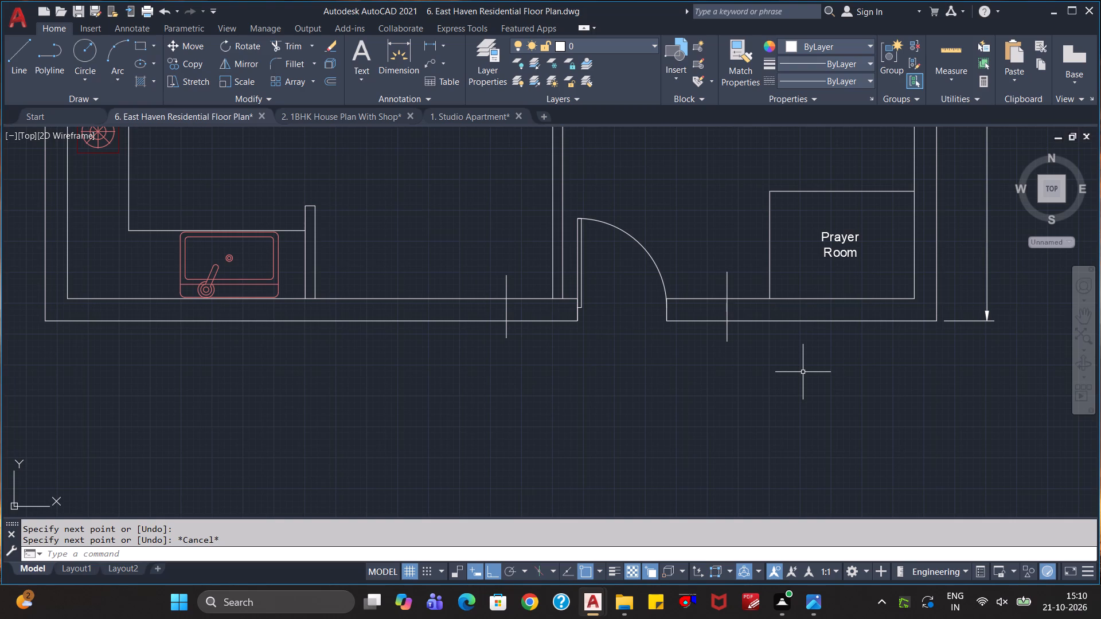
Draw a horizontal line about 2'-1" long across the outer wall beside the length dimension, just above the corner prayer room.
{"action": "middle_click_drag", "start_coordinate": [952, 220], "coordinate": [934, 317]}
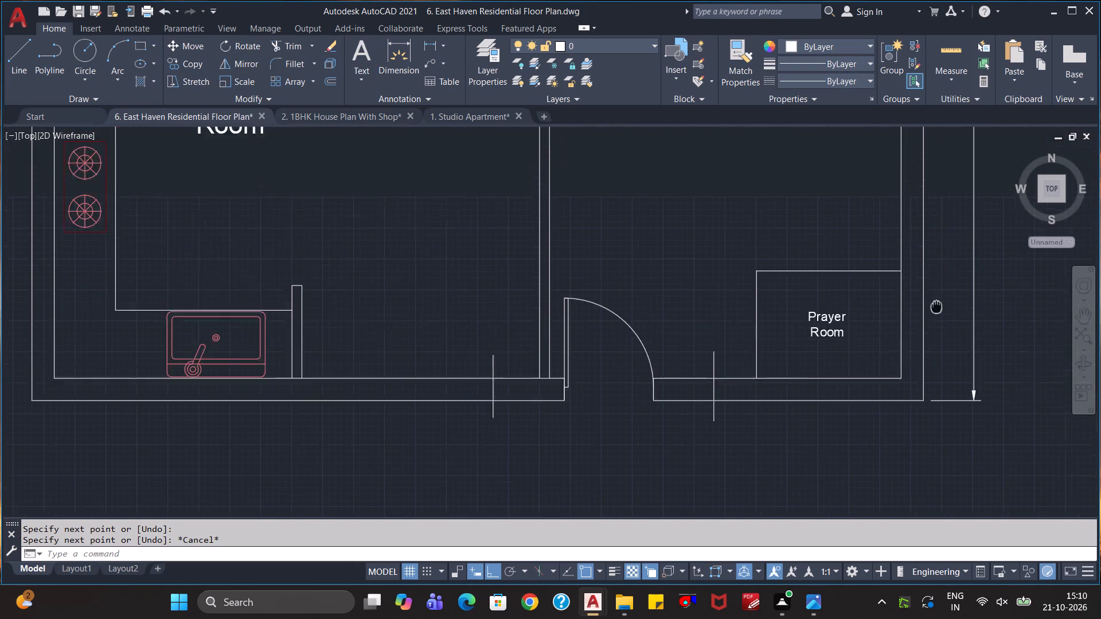
{"action": "middle_click_drag", "start_coordinate": [934, 317], "coordinate": [924, 350]}
{"action": "key", "text": "l"}
{"action": "key", "text": "Return"}
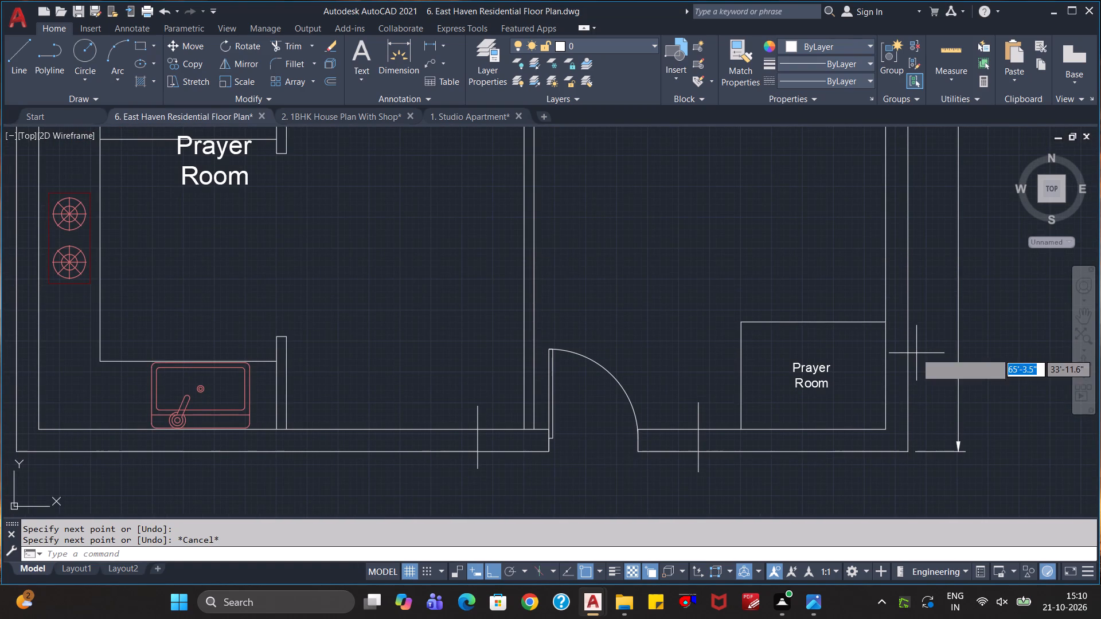
{"action": "scroll", "coordinate": [876, 312], "scroll_direction": "up", "scroll_amount": 2}
{"action": "left_click", "coordinate": [869, 313]}
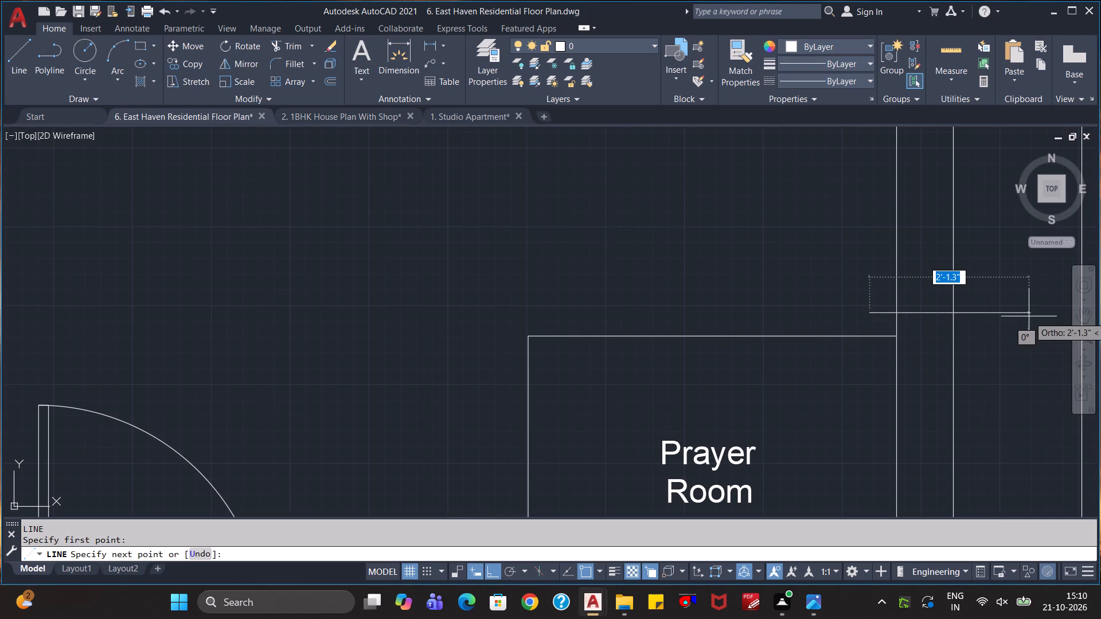
{"action": "left_click", "coordinate": [1029, 316]}
{"action": "key", "text": "Escape"}
Draw a second horizontal line about 2'-1" long across the same outer wall, a little below the toilet.
{"action": "scroll", "coordinate": [1015, 339], "scroll_direction": "down", "scroll_amount": 1}
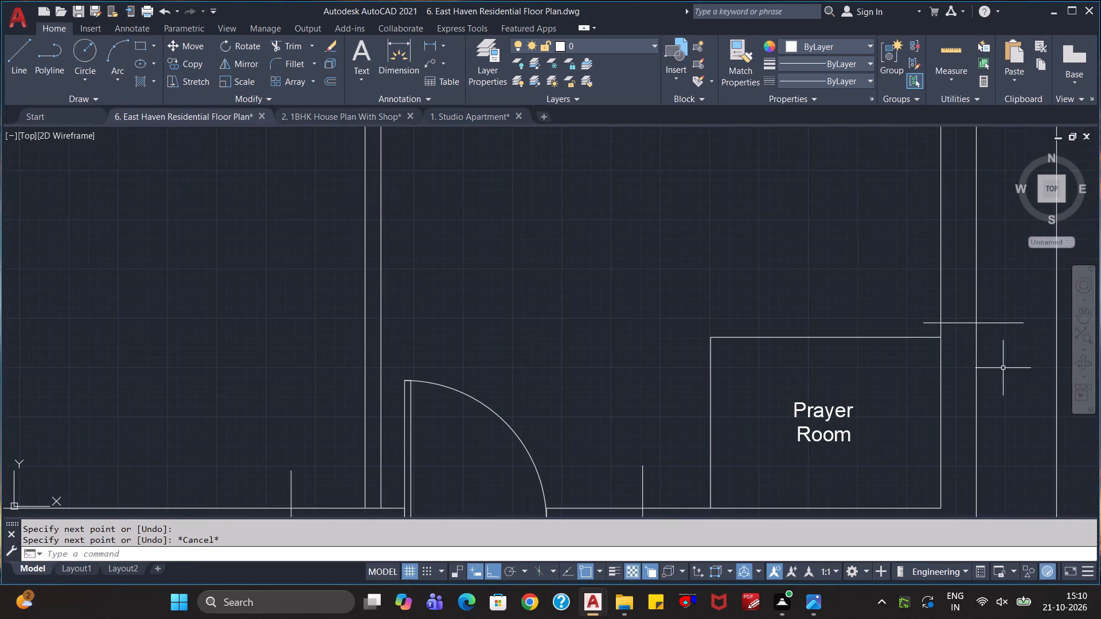
{"action": "scroll", "coordinate": [1002, 369], "scroll_direction": "down", "scroll_amount": 1}
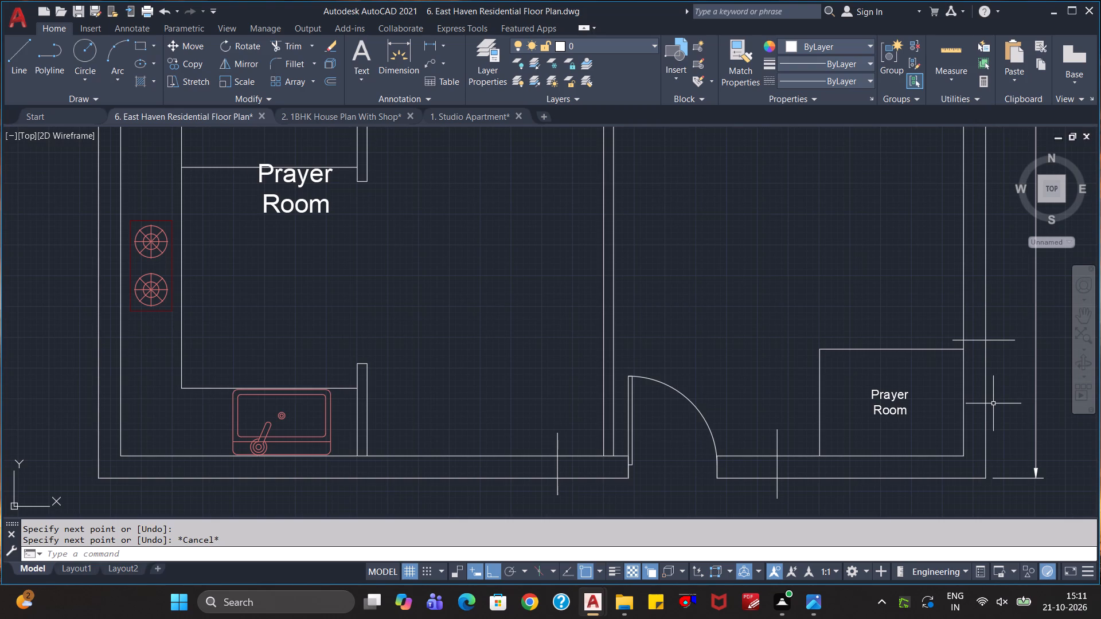
{"action": "scroll", "coordinate": [993, 403], "scroll_direction": "down", "scroll_amount": 1}
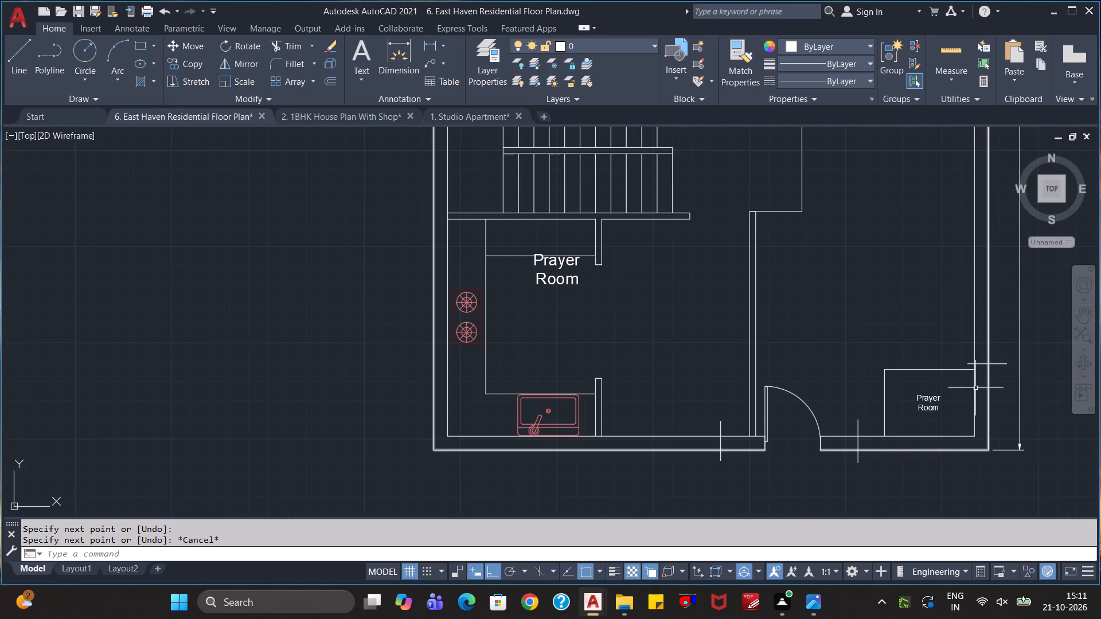
{"action": "scroll", "coordinate": [951, 346], "scroll_direction": "down", "scroll_amount": 1}
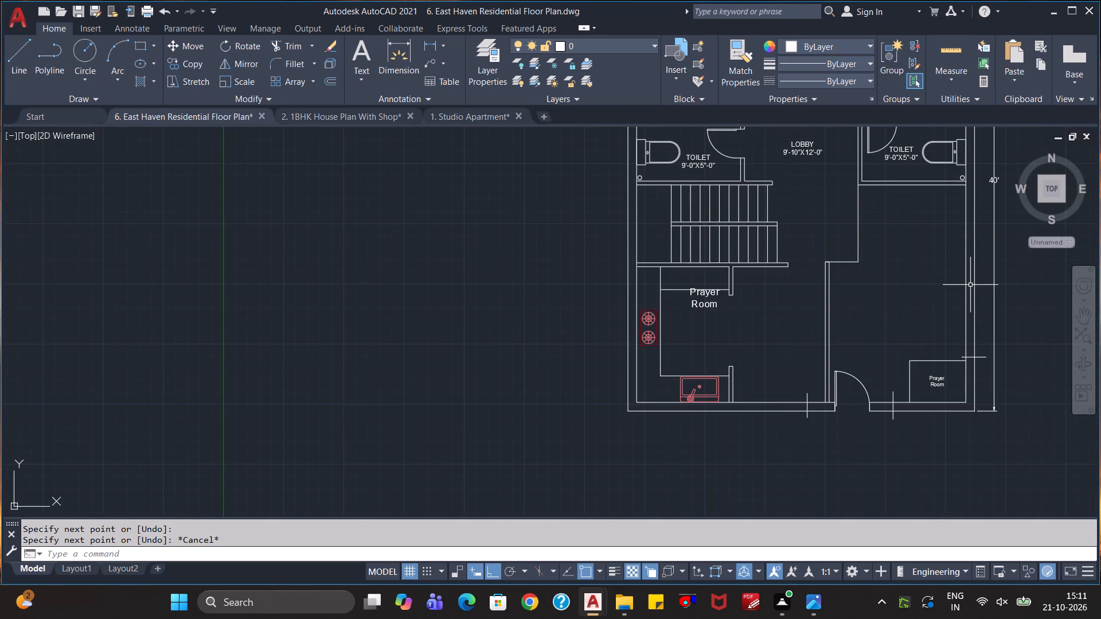
{"action": "key", "text": "l"}
{"action": "key", "text": "Return"}
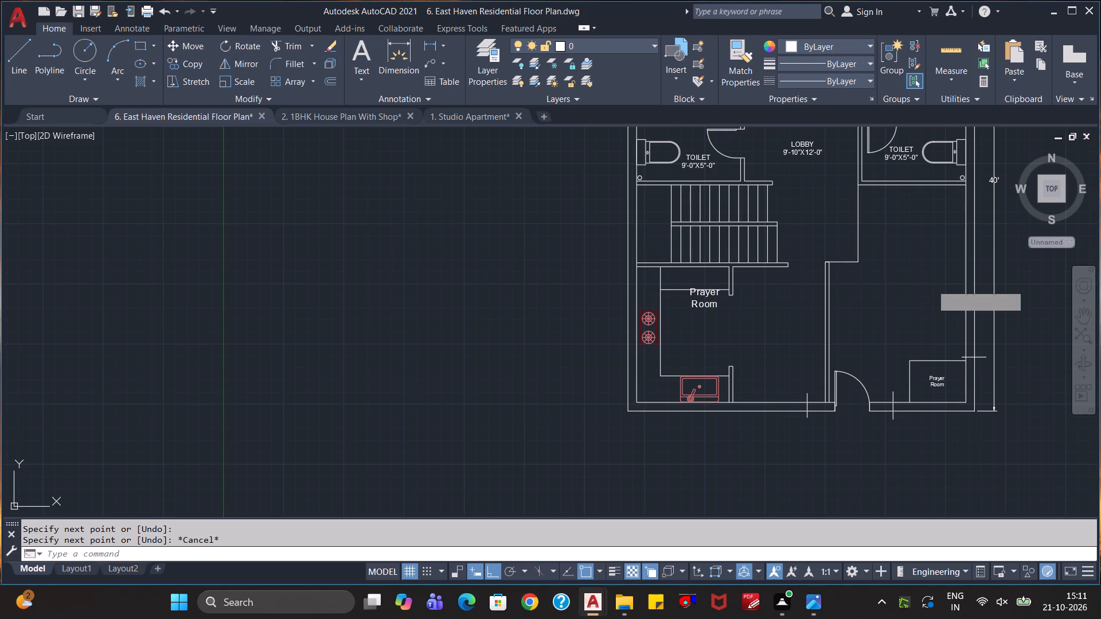
{"action": "scroll", "coordinate": [959, 223], "scroll_direction": "up", "scroll_amount": 2}
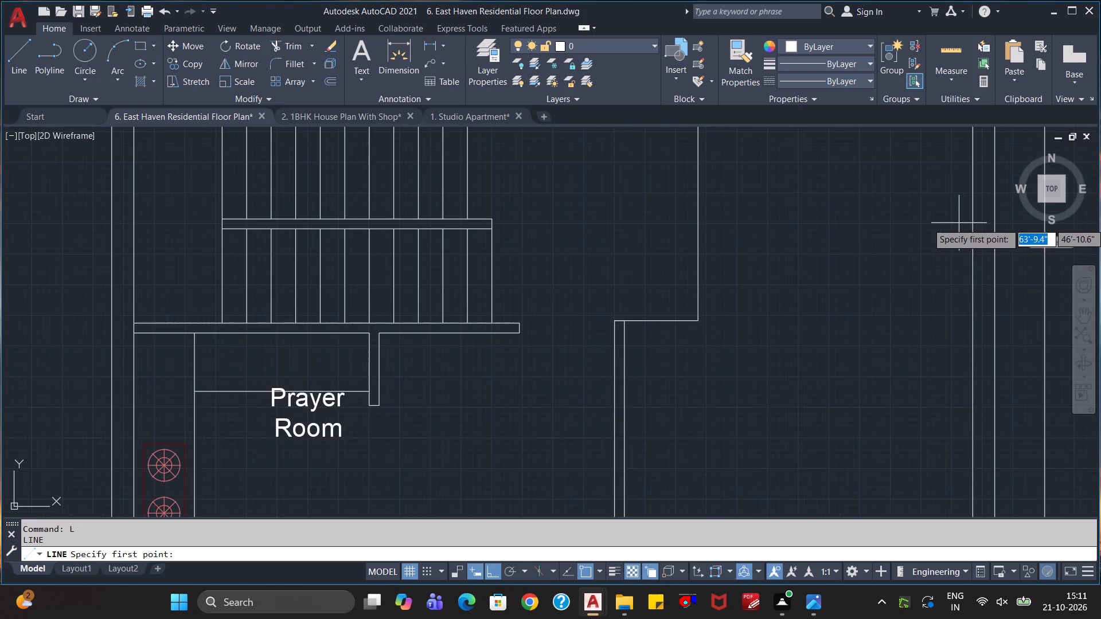
{"action": "scroll", "coordinate": [959, 223], "scroll_direction": "down", "scroll_amount": 1}
{"action": "middle_click_drag", "start_coordinate": [956, 217], "coordinate": [908, 277]}
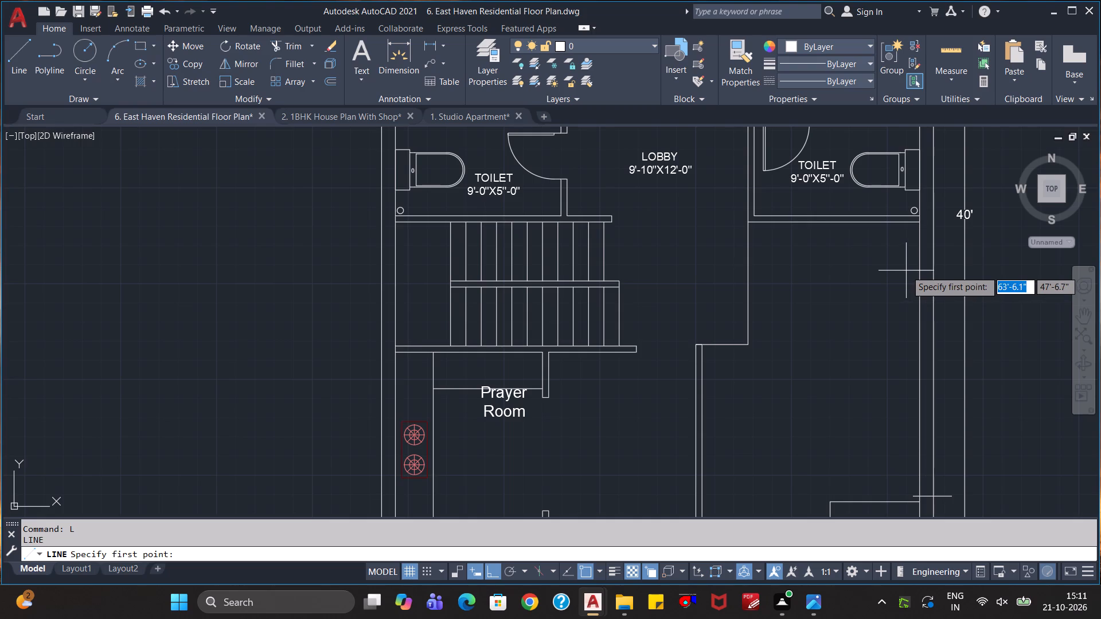
{"action": "left_click", "coordinate": [907, 269]}
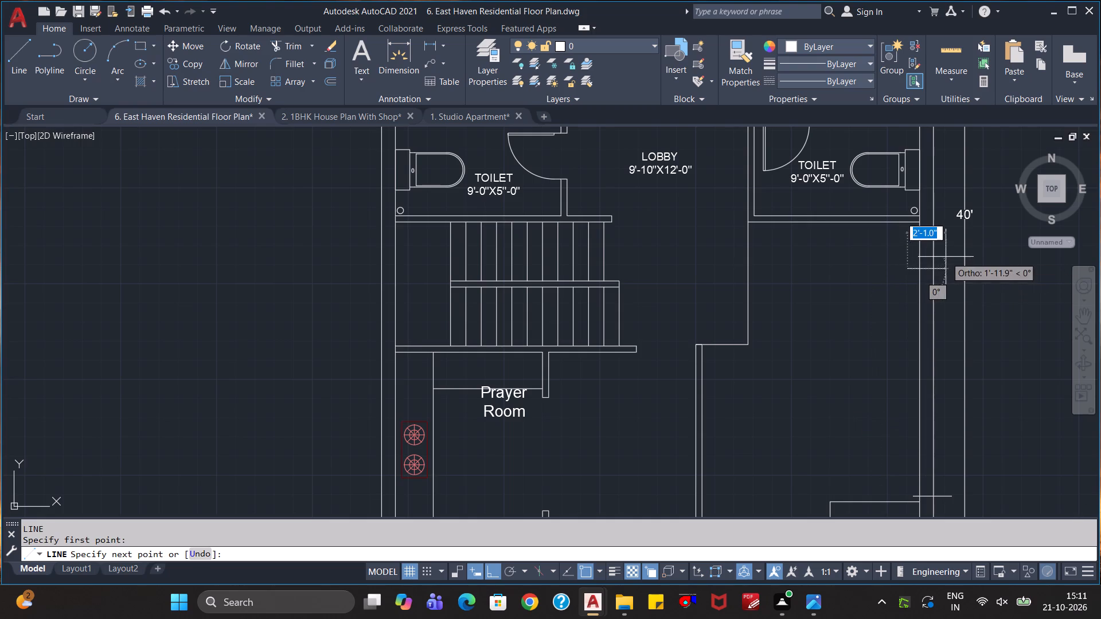
{"action": "left_click", "coordinate": [947, 256]}
{"action": "key", "text": "Escape"}
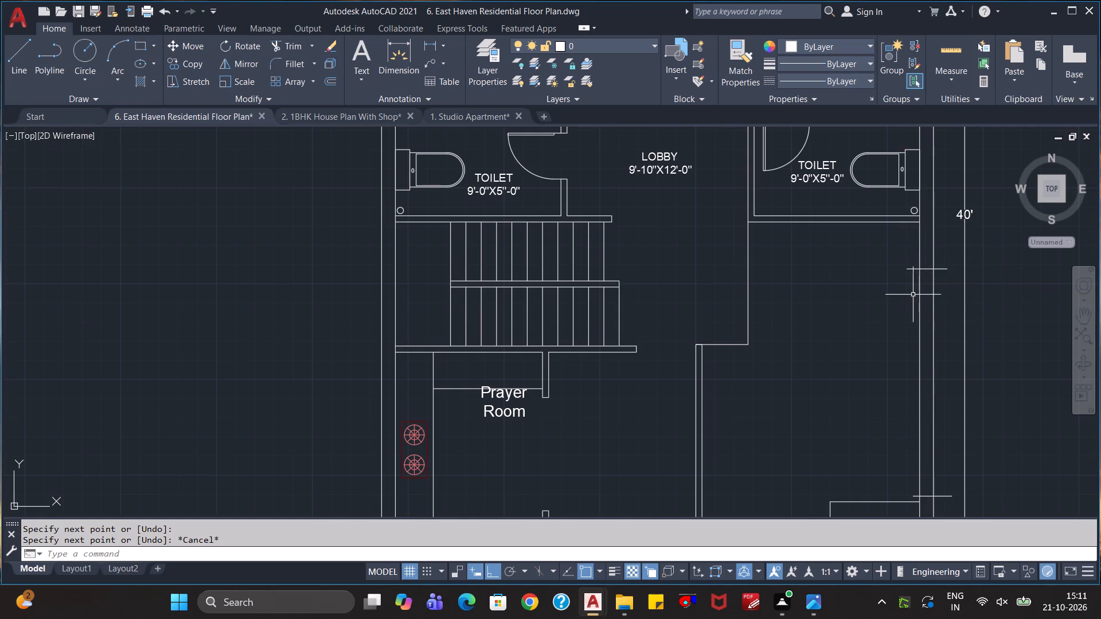
Draw a horizontal line about 1' long across the opposite outer wall, just above the WC tank of the staircase-side toilet.
{"action": "scroll", "coordinate": [911, 297], "scroll_direction": "down", "scroll_amount": 1}
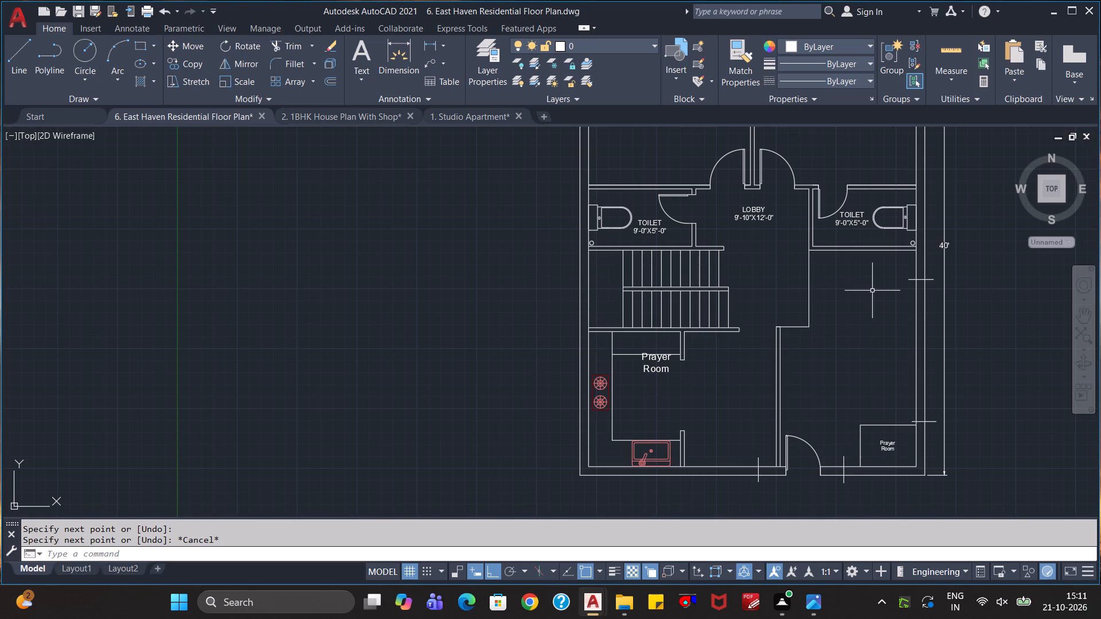
{"action": "scroll", "coordinate": [872, 288], "scroll_direction": "down", "scroll_amount": 2}
{"action": "scroll", "coordinate": [872, 288], "scroll_direction": "up", "scroll_amount": 1}
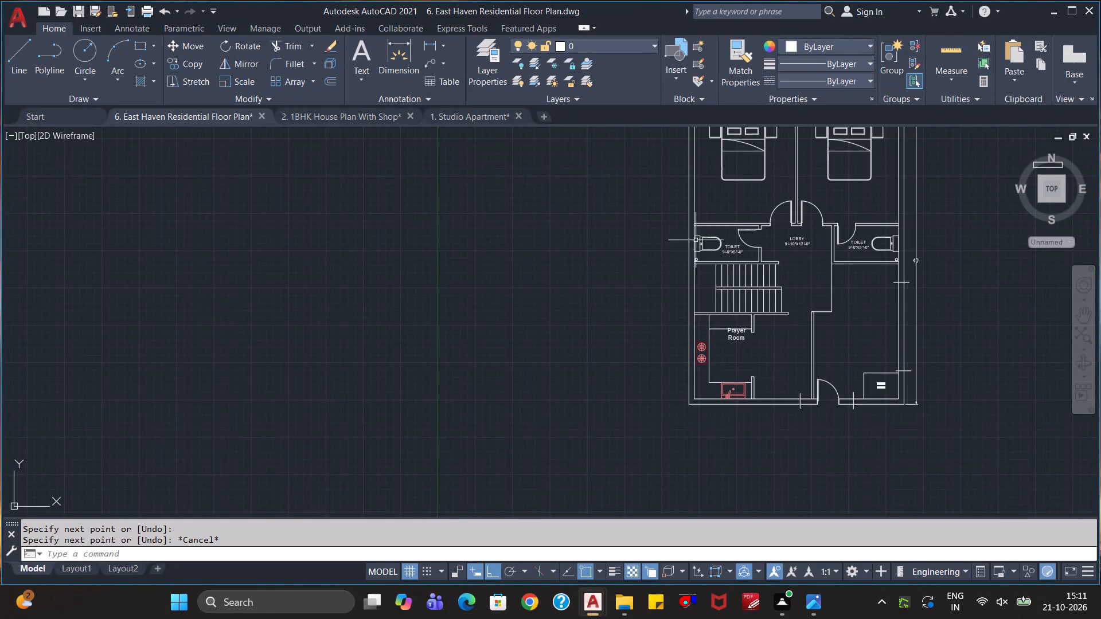
{"action": "scroll", "coordinate": [698, 241], "scroll_direction": "up", "scroll_amount": 4}
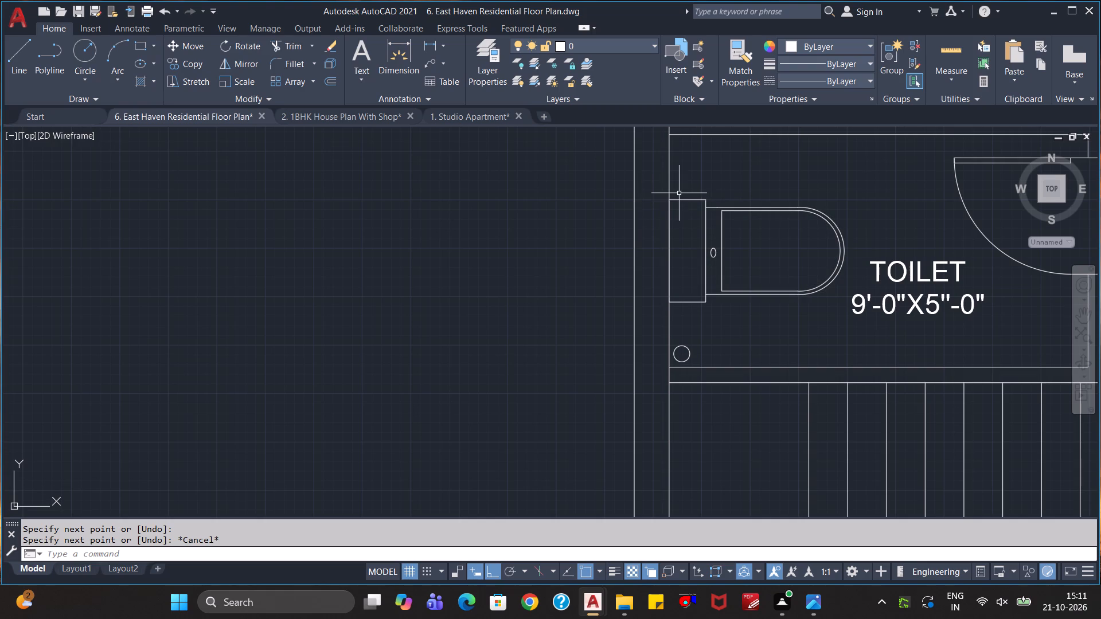
{"action": "key", "text": "l"}
{"action": "key", "text": "Return"}
{"action": "scroll", "coordinate": [681, 190], "scroll_direction": "up", "scroll_amount": 1}
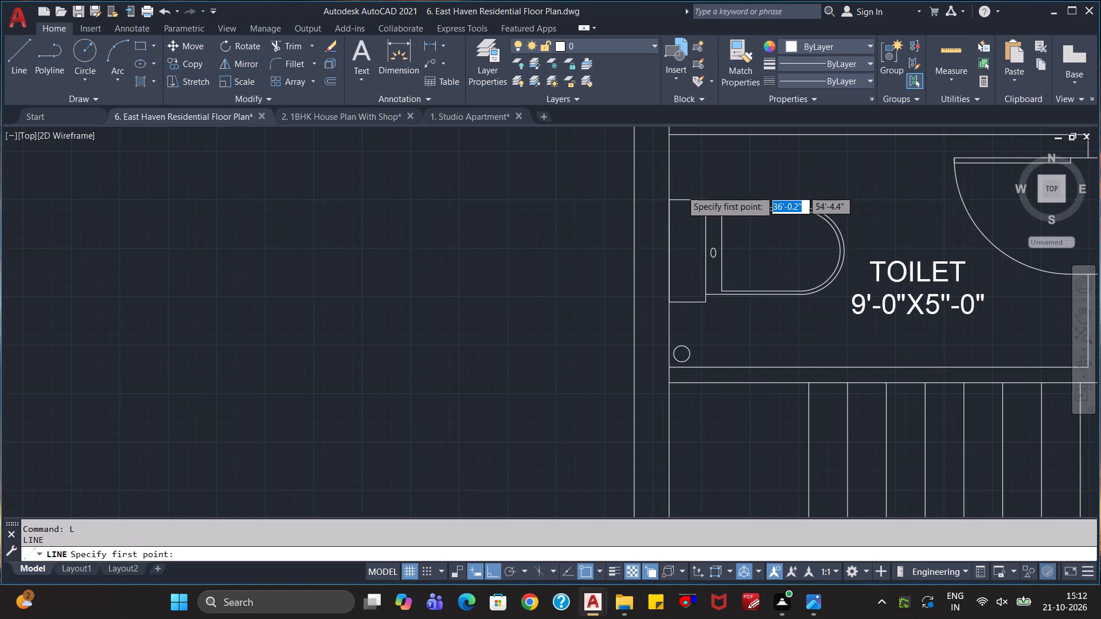
{"action": "scroll", "coordinate": [681, 190], "scroll_direction": "up", "scroll_amount": 2}
{"action": "left_click", "coordinate": [662, 210]}
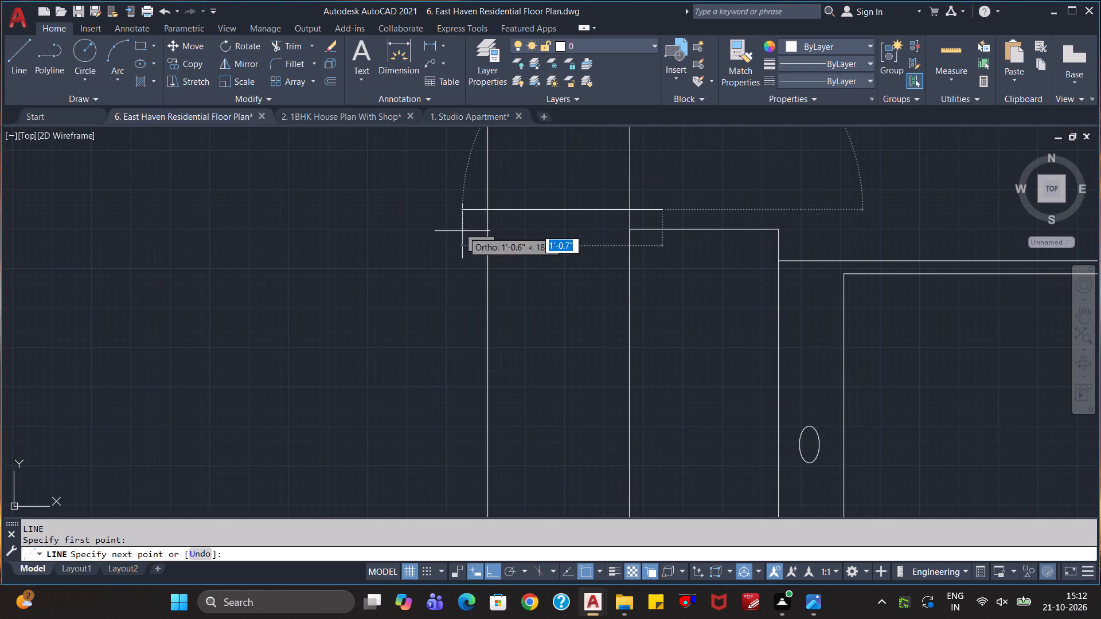
{"action": "left_click", "coordinate": [450, 232]}
{"action": "key", "text": "Escape"}
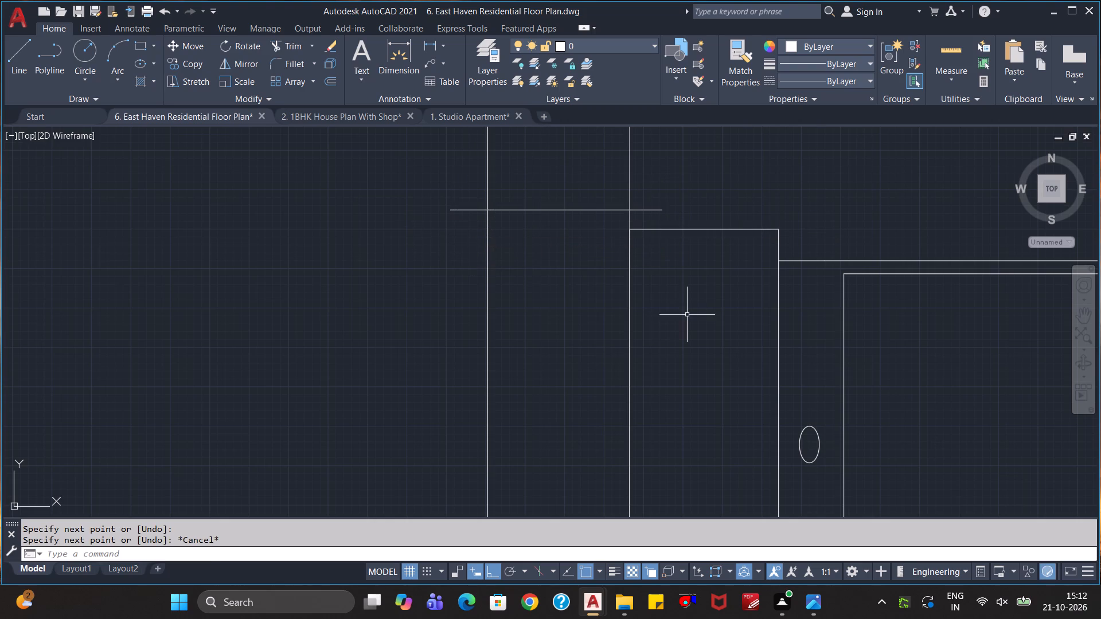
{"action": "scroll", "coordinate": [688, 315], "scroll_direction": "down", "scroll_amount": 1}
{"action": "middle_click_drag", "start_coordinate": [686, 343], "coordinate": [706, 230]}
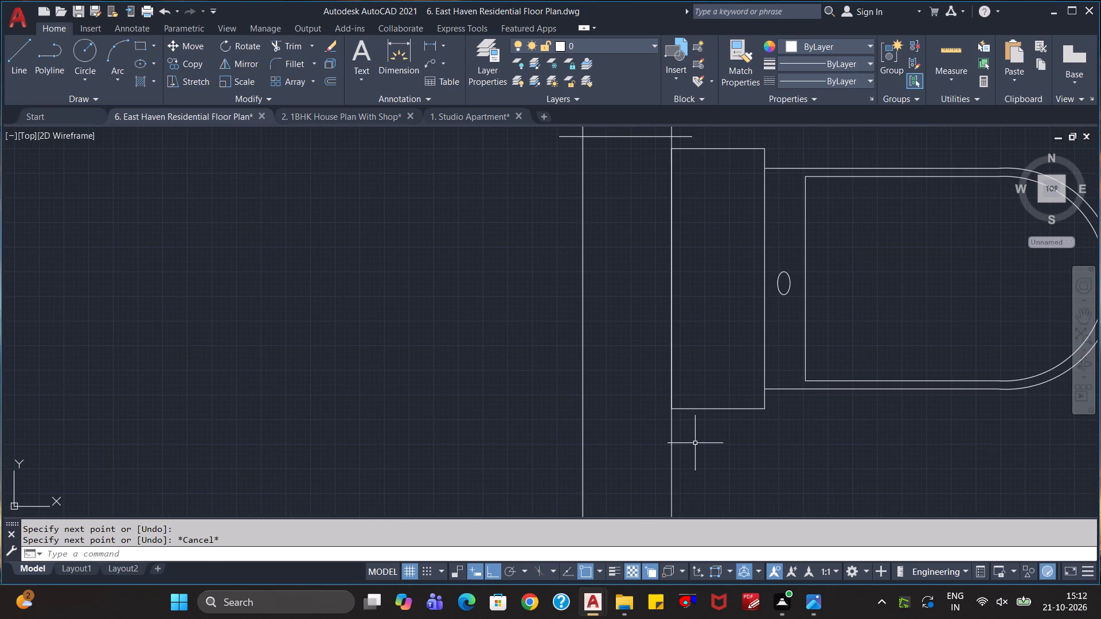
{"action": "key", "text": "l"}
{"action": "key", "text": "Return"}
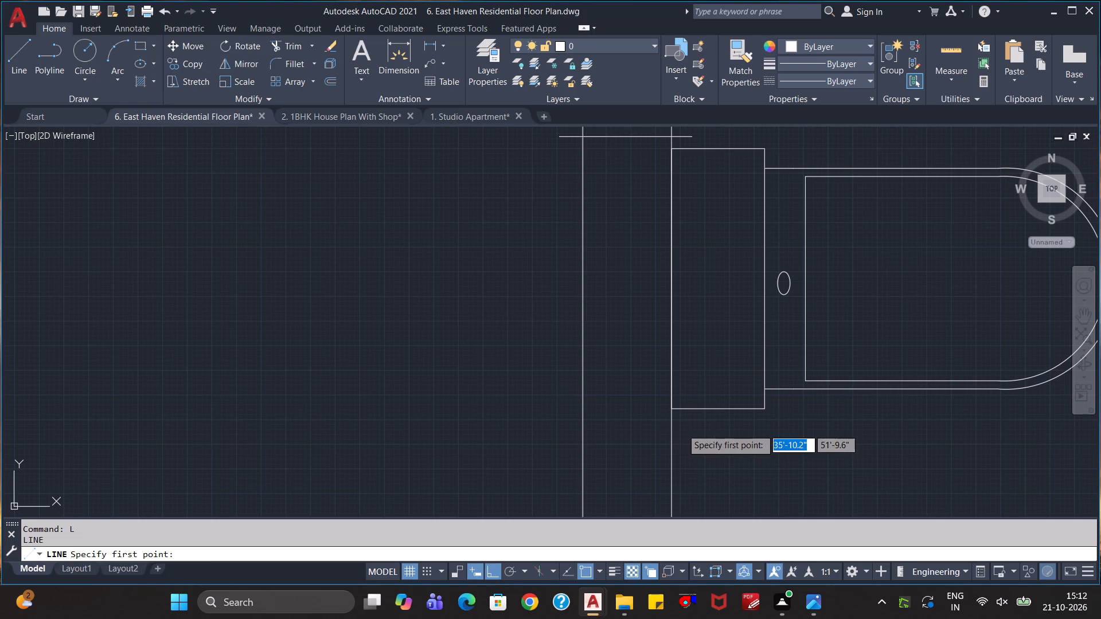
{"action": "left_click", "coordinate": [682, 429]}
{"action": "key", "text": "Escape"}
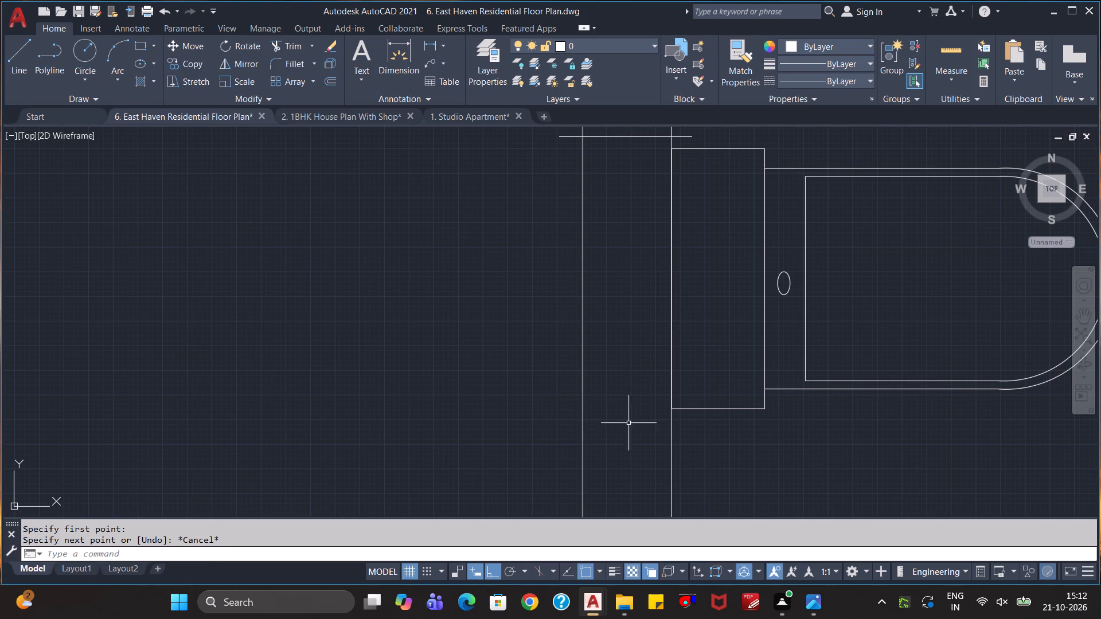
Draw a matching horizontal line across the same outer wall, just below the staircase-side toilet's WC tank.
{"action": "key", "text": "l"}
{"action": "key", "text": "Return"}
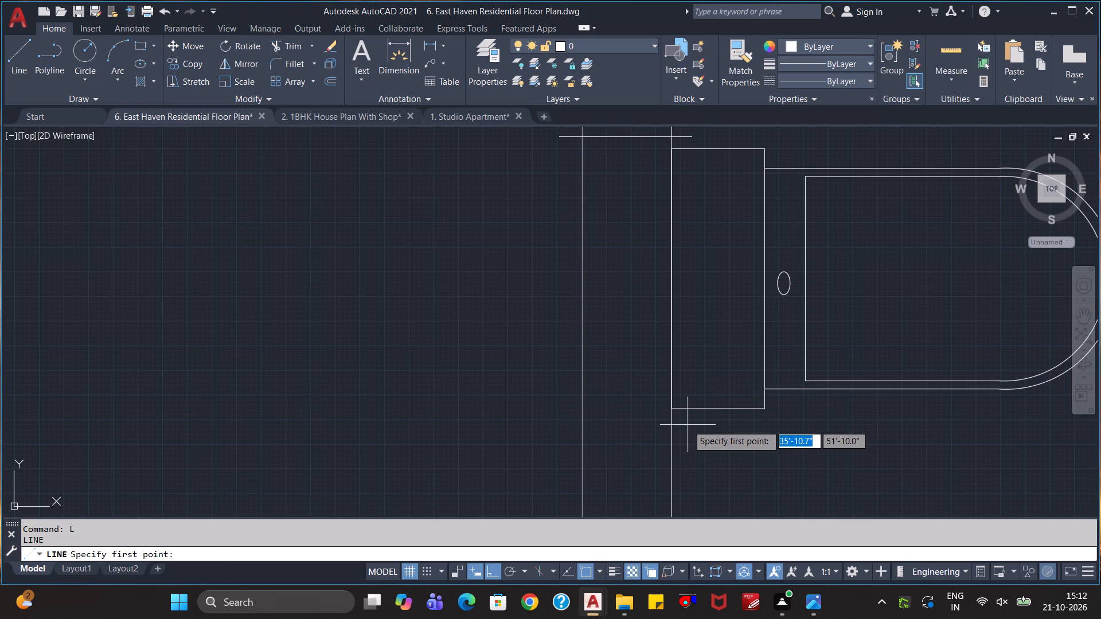
{"action": "left_click", "coordinate": [688, 425]}
{"action": "left_click", "coordinate": [558, 437]}
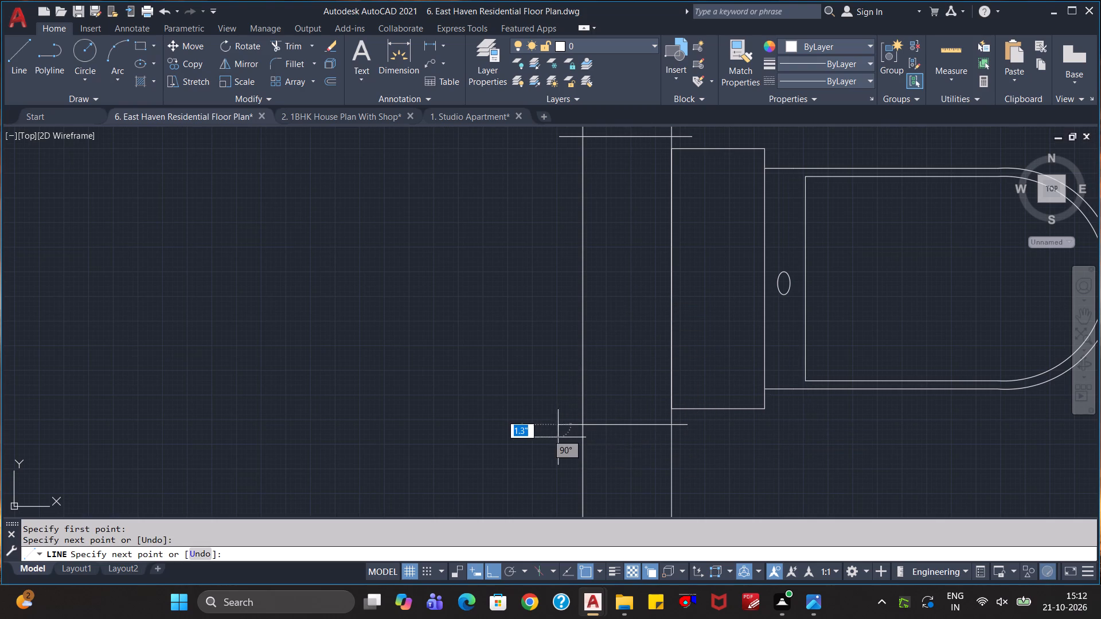
{"action": "key", "text": "Escape"}
Draw a horizontal line across the outer wall beside the 40' dimension, just above the WC tank of the other toilet.
{"action": "scroll", "coordinate": [776, 473], "scroll_direction": "down", "scroll_amount": 1}
{"action": "middle_click_drag", "start_coordinate": [897, 478], "coordinate": [637, 429]}
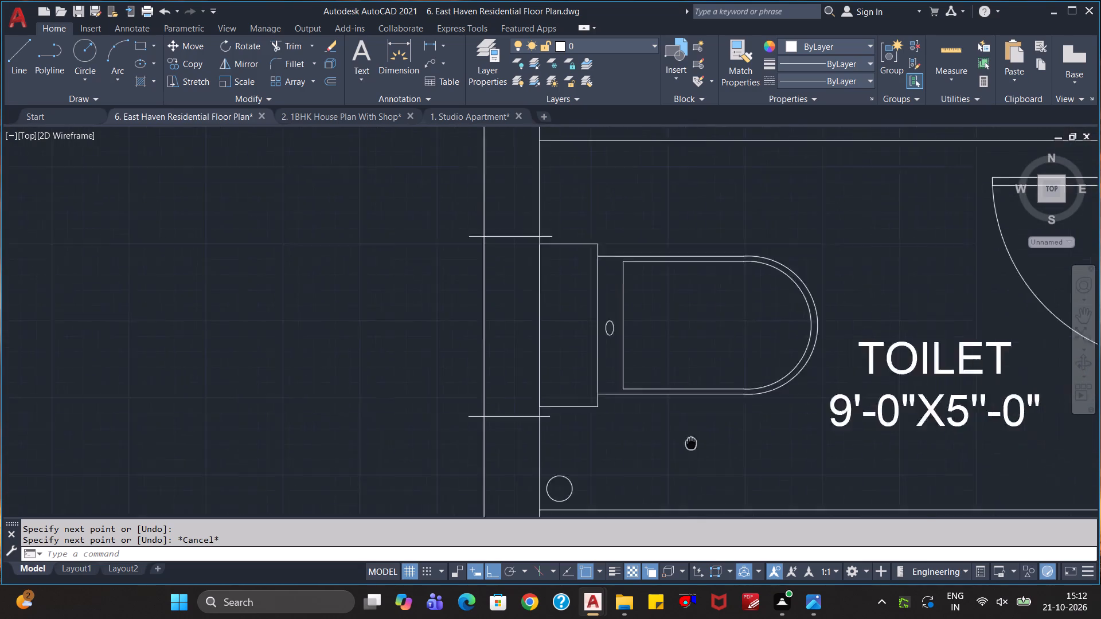
{"action": "middle_click_drag", "start_coordinate": [637, 429], "coordinate": [521, 400]}
{"action": "scroll", "coordinate": [727, 327], "scroll_direction": "down", "scroll_amount": 2}
{"action": "scroll", "coordinate": [938, 360], "scroll_direction": "down", "scroll_amount": 2}
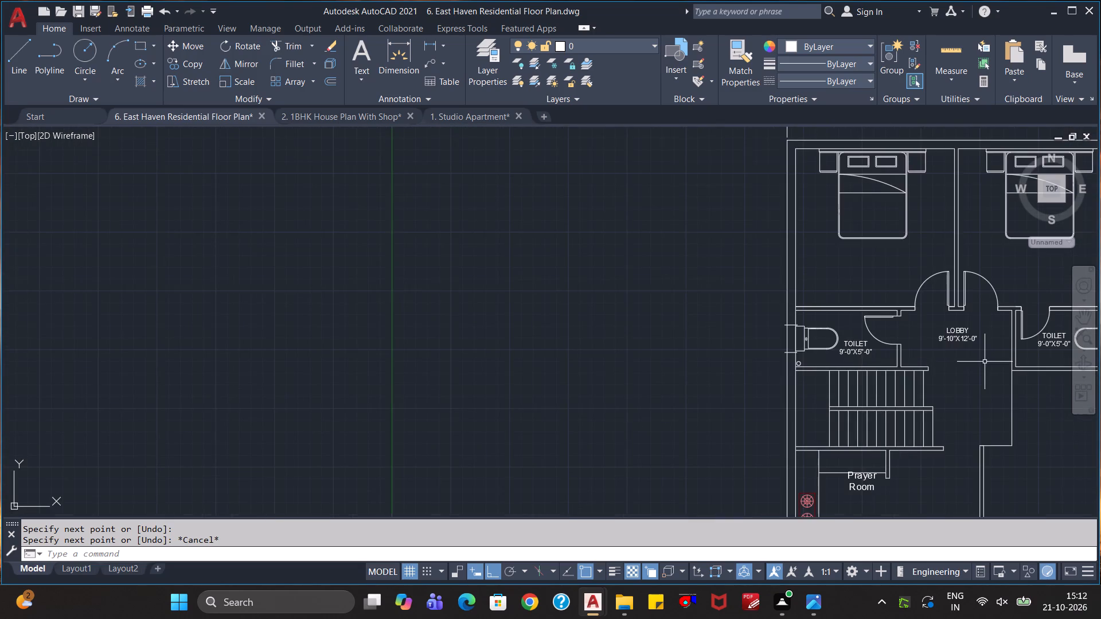
{"action": "middle_click_drag", "start_coordinate": [985, 362], "coordinate": [507, 391]}
{"action": "scroll", "coordinate": [602, 372], "scroll_direction": "up", "scroll_amount": 3}
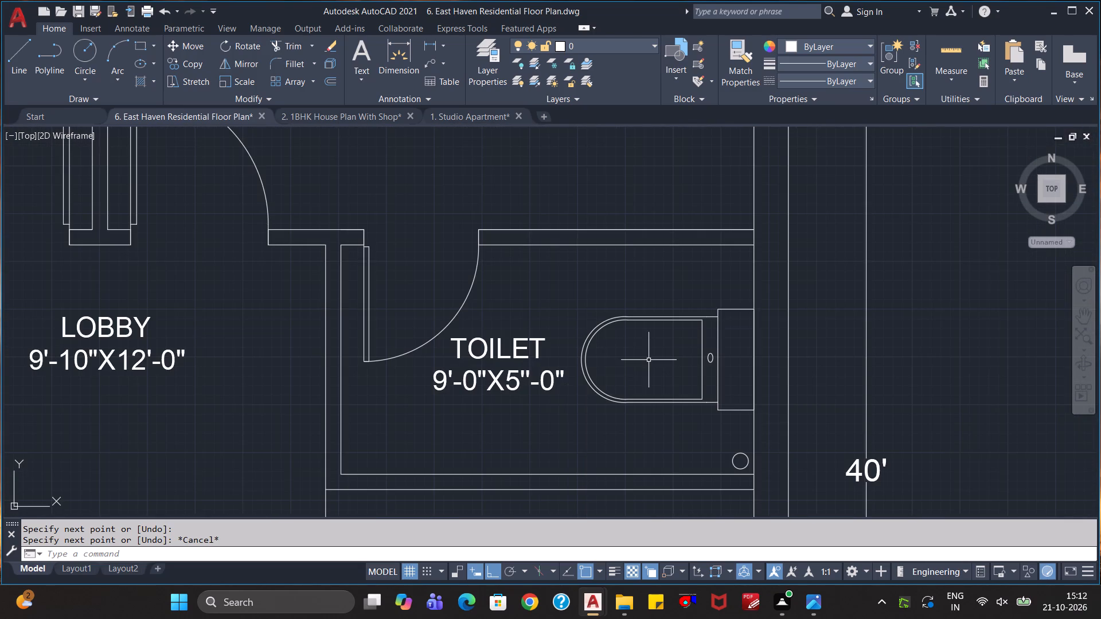
{"action": "key", "text": "l"}
{"action": "key", "text": "Return"}
{"action": "scroll", "coordinate": [752, 310], "scroll_direction": "up", "scroll_amount": 2}
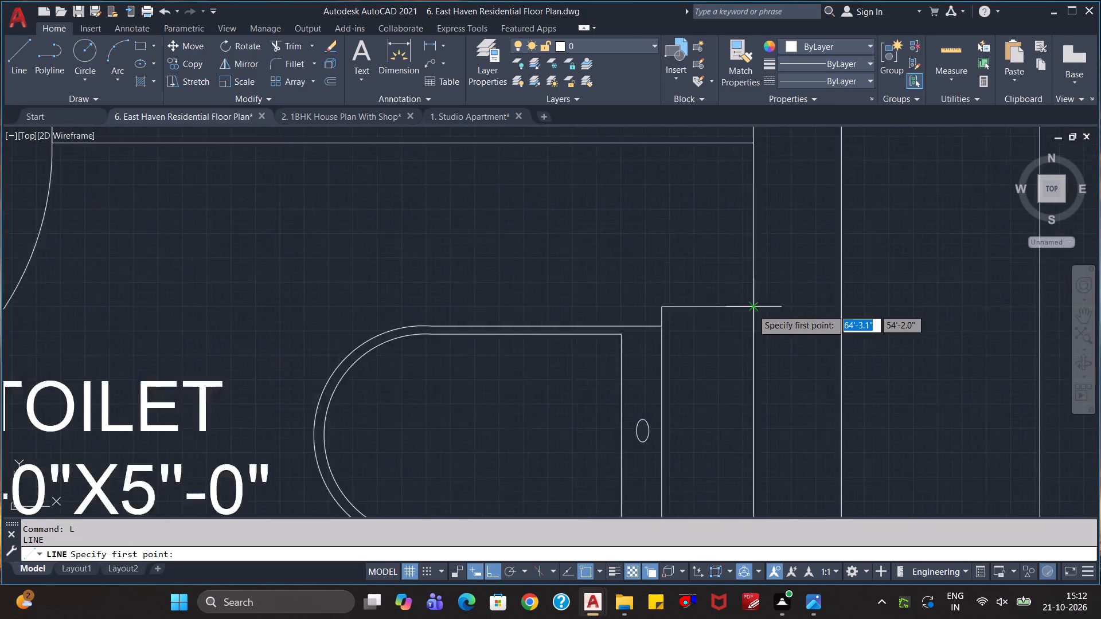
{"action": "scroll", "coordinate": [752, 309], "scroll_direction": "up", "scroll_amount": 1}
{"action": "left_click", "coordinate": [735, 284]}
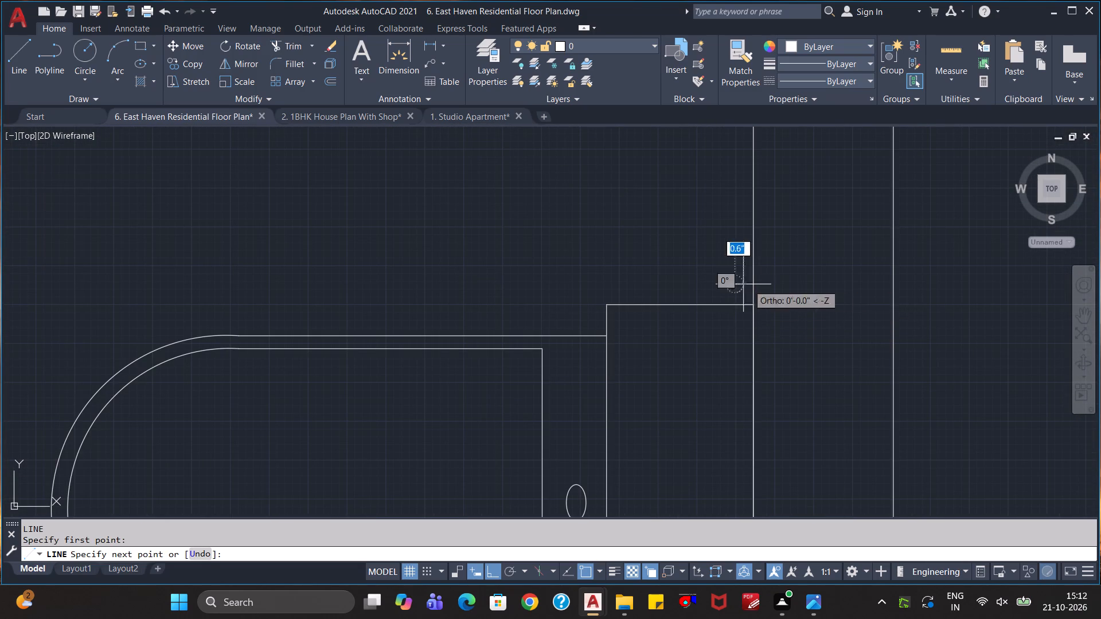
{"action": "left_click", "coordinate": [998, 288]}
{"action": "key", "text": "Escape"}
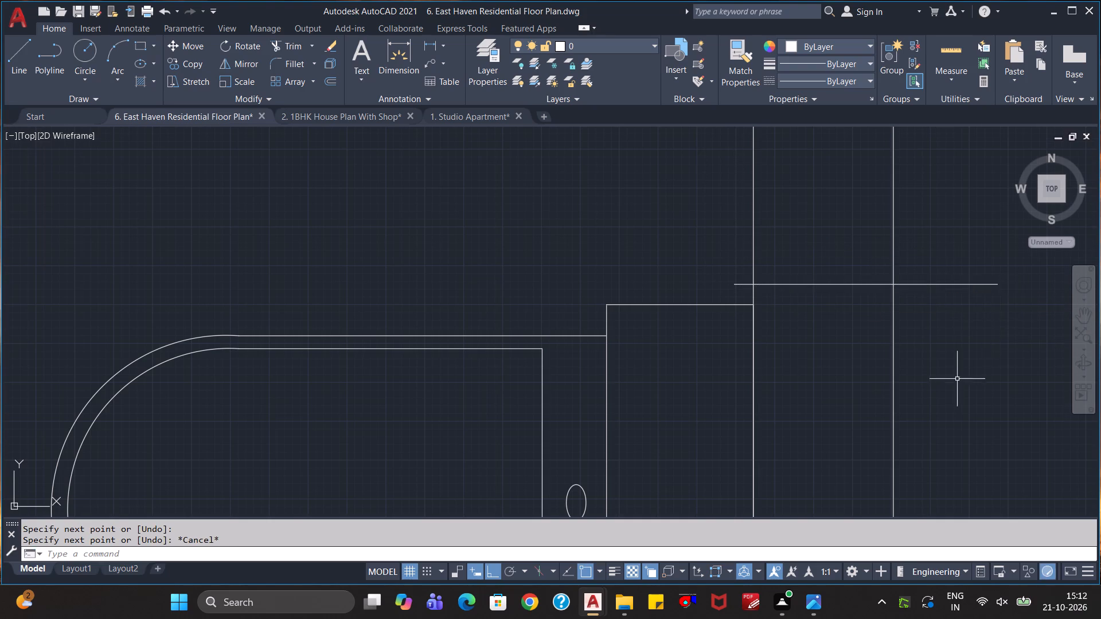
Draw a matching horizontal line across the outer wall beside the 40' dimension, just below the WC tank of the same toilet.
{"action": "scroll", "coordinate": [956, 381], "scroll_direction": "down", "scroll_amount": 2}
{"action": "middle_click_drag", "start_coordinate": [954, 421], "coordinate": [899, 228]}
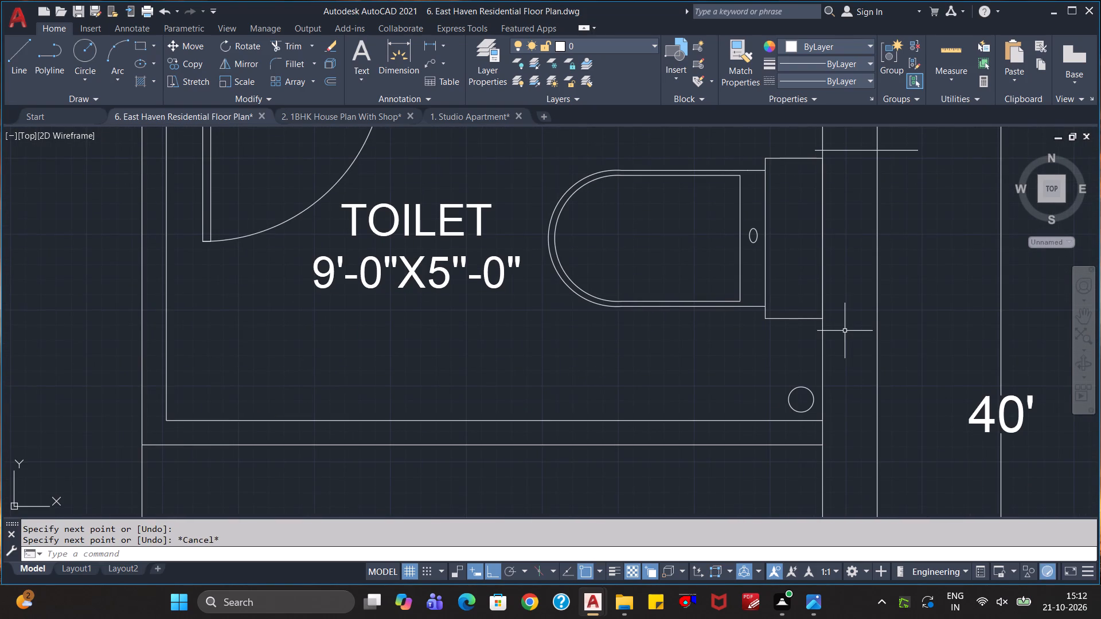
{"action": "key", "text": "l"}
{"action": "key", "text": "Return"}
{"action": "scroll", "coordinate": [818, 331], "scroll_direction": "up", "scroll_amount": 2}
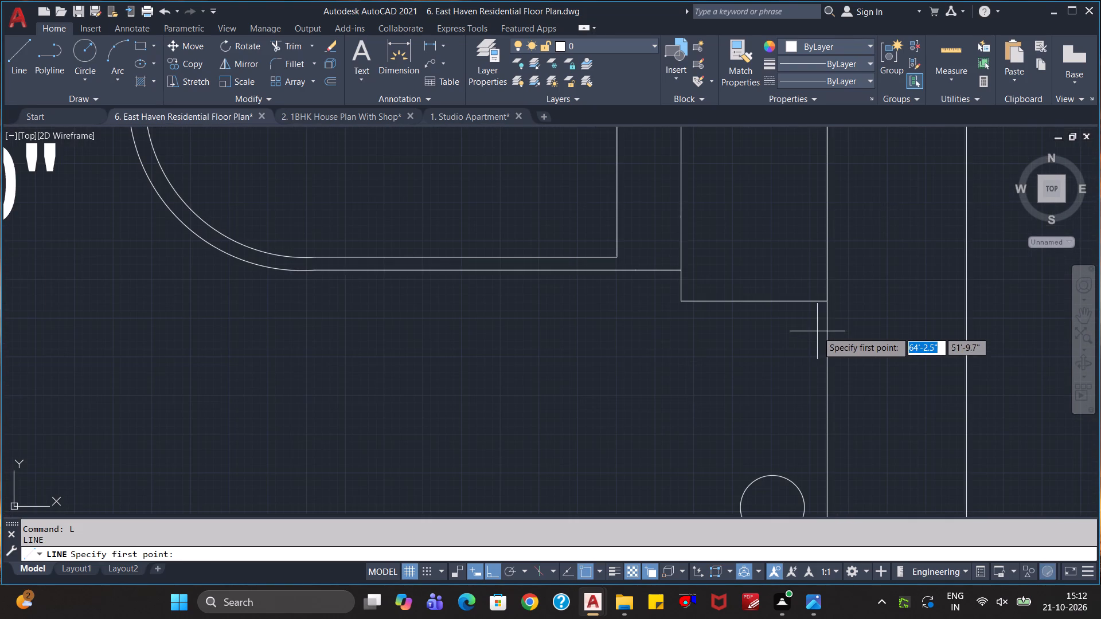
{"action": "scroll", "coordinate": [810, 320], "scroll_direction": "up", "scroll_amount": 1}
{"action": "left_click", "coordinate": [810, 318]}
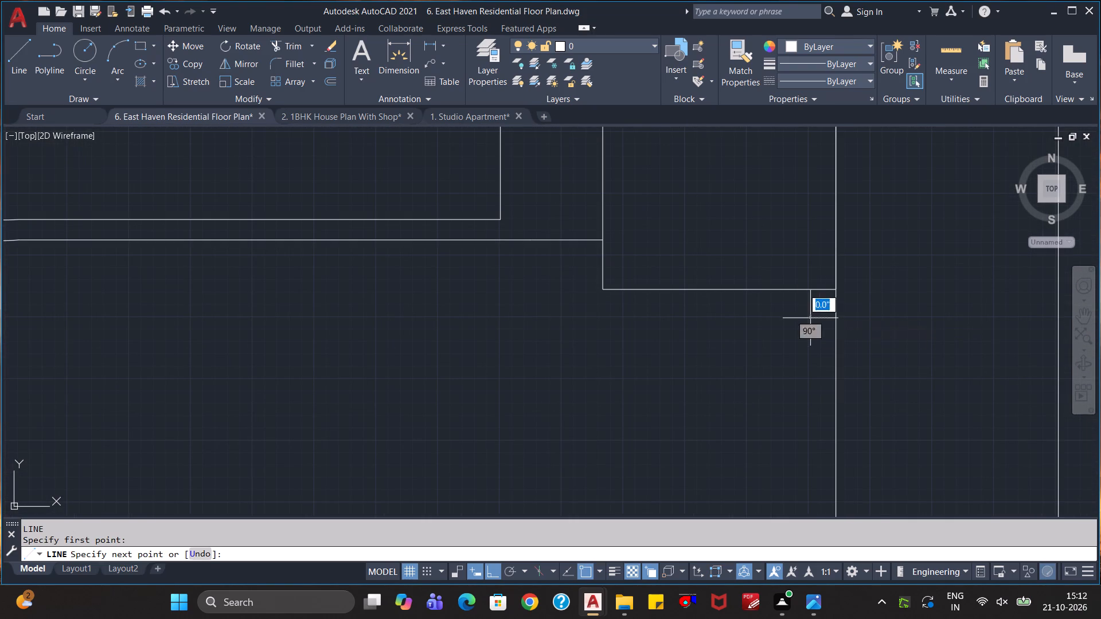
{"action": "scroll", "coordinate": [955, 324], "scroll_direction": "down", "scroll_amount": 4}
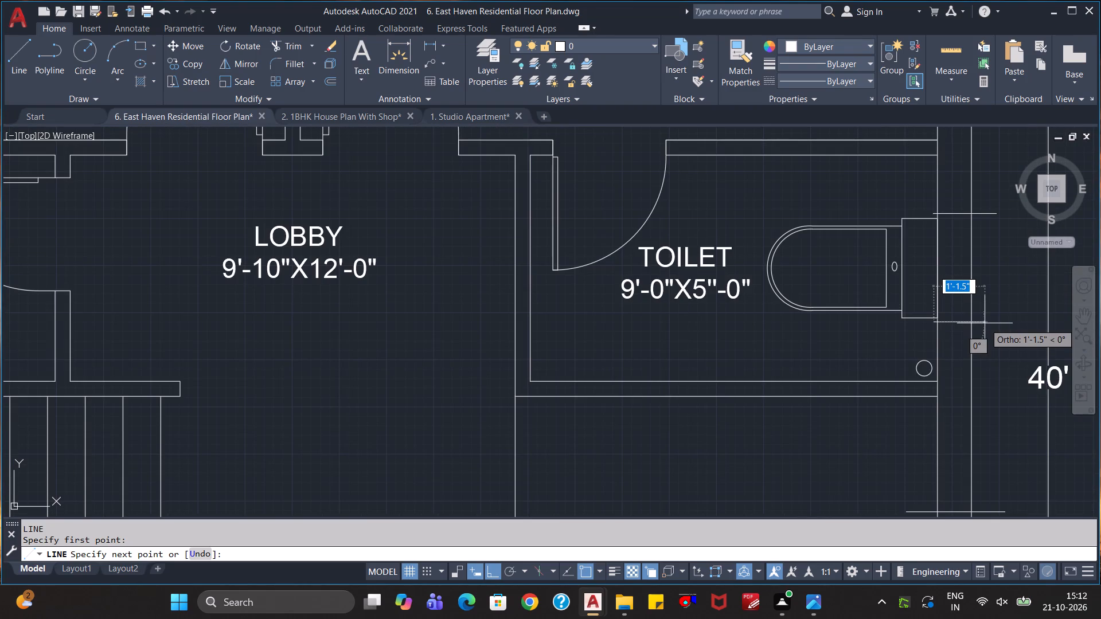
{"action": "left_click", "coordinate": [996, 324]}
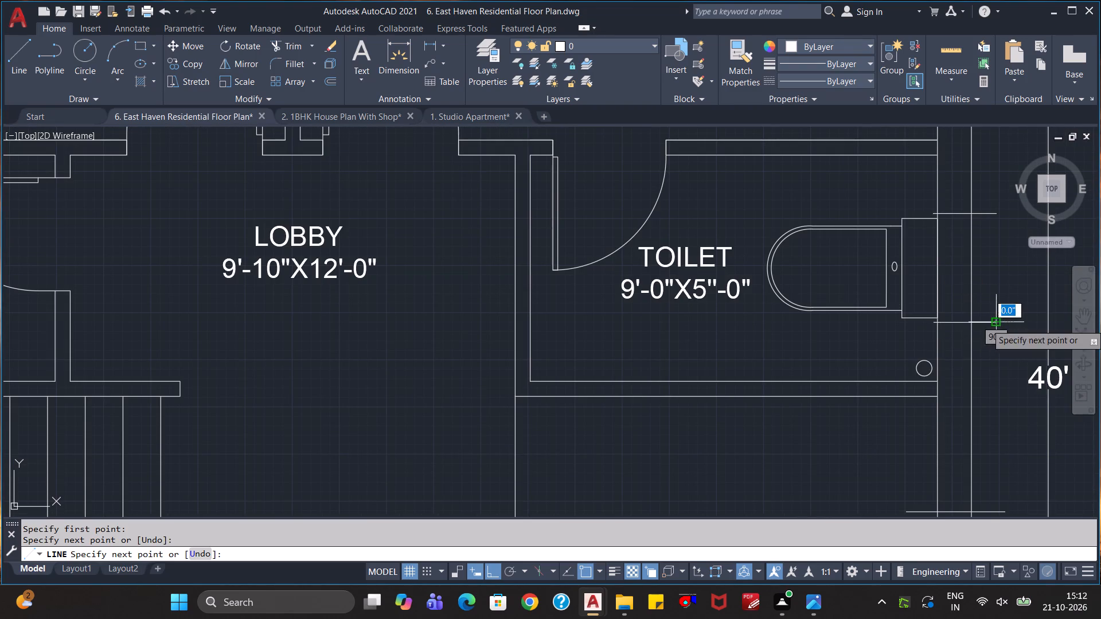
{"action": "key", "text": "Escape"}
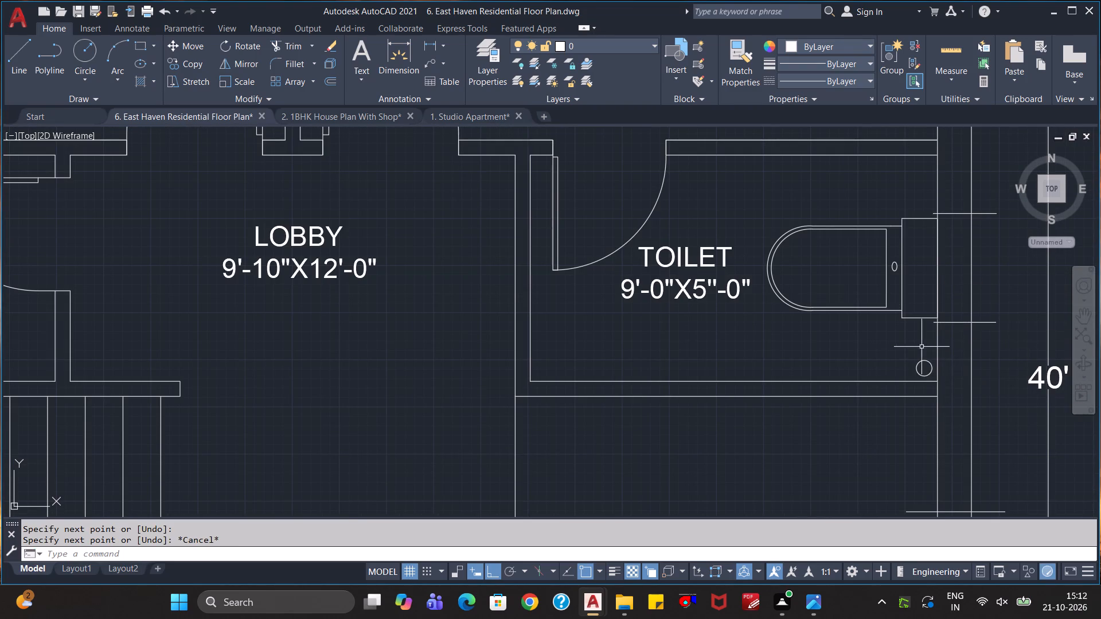
Examine the marks across the outer walls, the bedroom walls without marks, and the loose rectangle outside the plan.
{"action": "scroll", "coordinate": [911, 347], "scroll_direction": "down", "scroll_amount": 1}
{"action": "scroll", "coordinate": [911, 353], "scroll_direction": "up", "scroll_amount": 3}
{"action": "middle_click_drag", "start_coordinate": [916, 342], "coordinate": [845, 433]}
{"action": "scroll", "coordinate": [864, 315], "scroll_direction": "up", "scroll_amount": 2}
{"action": "middle_click_drag", "start_coordinate": [872, 279], "coordinate": [829, 433]}
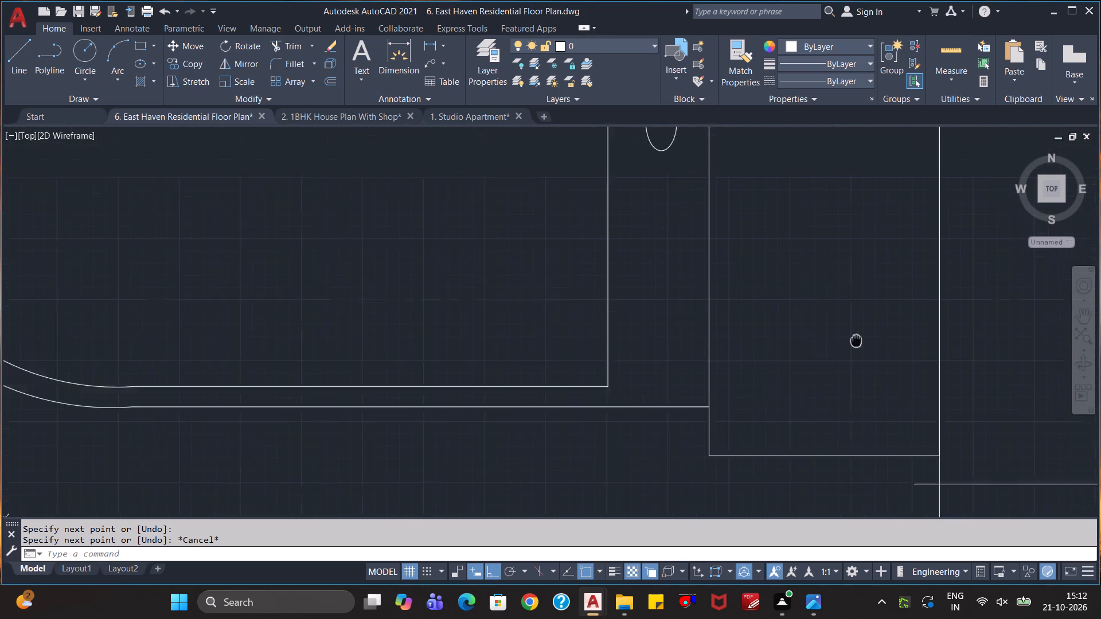
{"action": "middle_click_drag", "start_coordinate": [829, 433], "coordinate": [825, 450]}
{"action": "scroll", "coordinate": [825, 449], "scroll_direction": "down", "scroll_amount": 2}
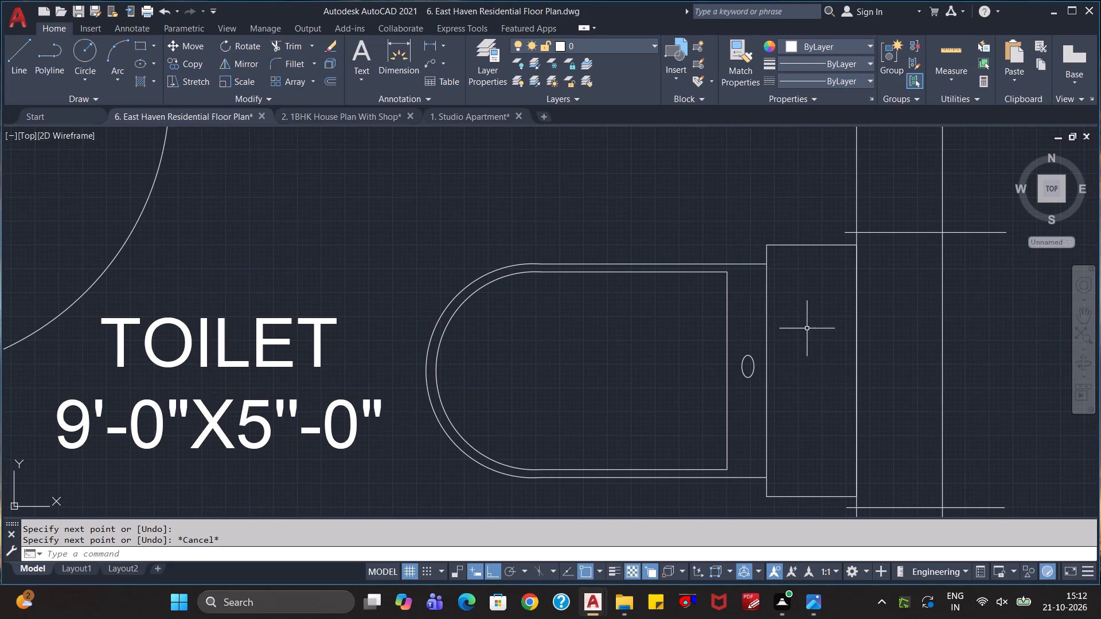
{"action": "scroll", "coordinate": [804, 320], "scroll_direction": "down", "scroll_amount": 4}
{"action": "middle_click_drag", "start_coordinate": [922, 424], "coordinate": [567, 276]}
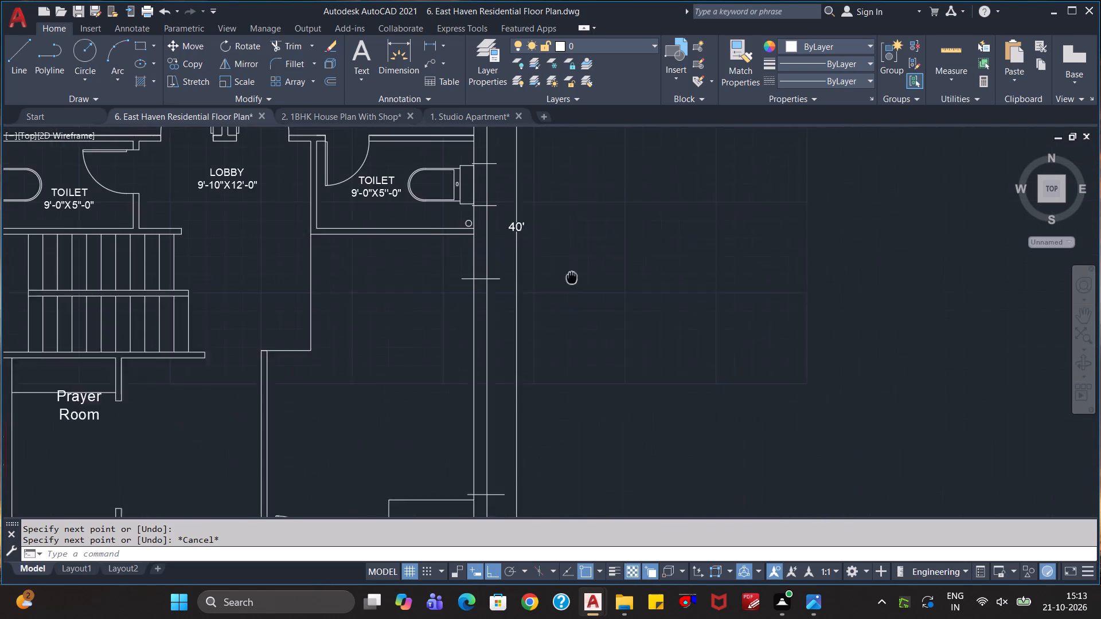
{"action": "scroll", "coordinate": [673, 332], "scroll_direction": "down", "scroll_amount": 2}
{"action": "scroll", "coordinate": [710, 356], "scroll_direction": "up", "scroll_amount": 2}
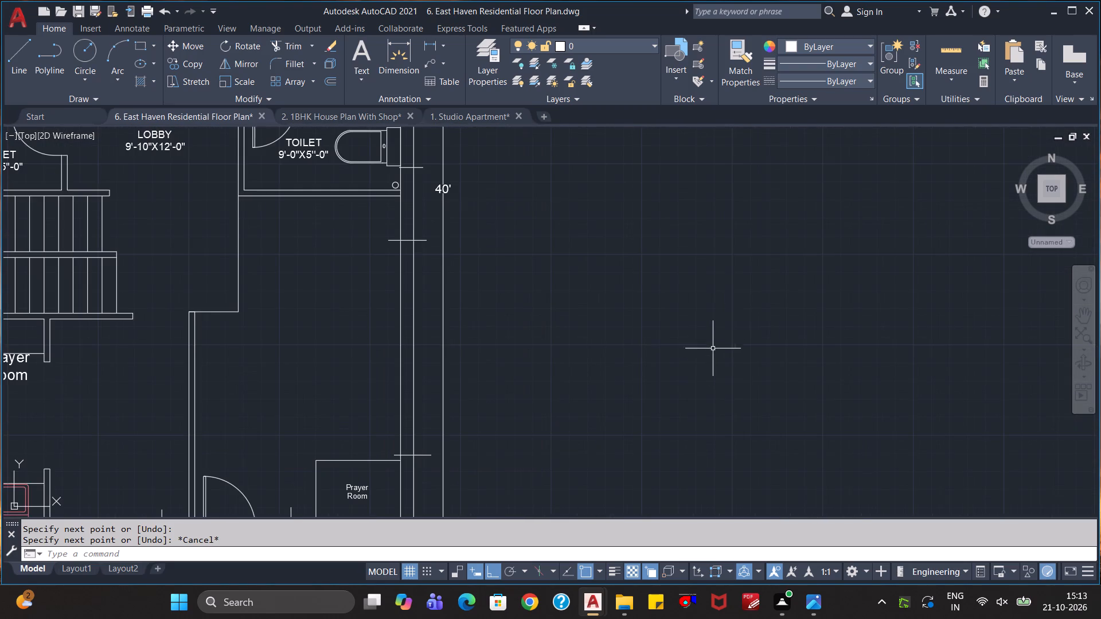
{"action": "middle_click_drag", "start_coordinate": [737, 229], "coordinate": [725, 412]}
{"action": "middle_click_drag", "start_coordinate": [762, 248], "coordinate": [764, 340]}
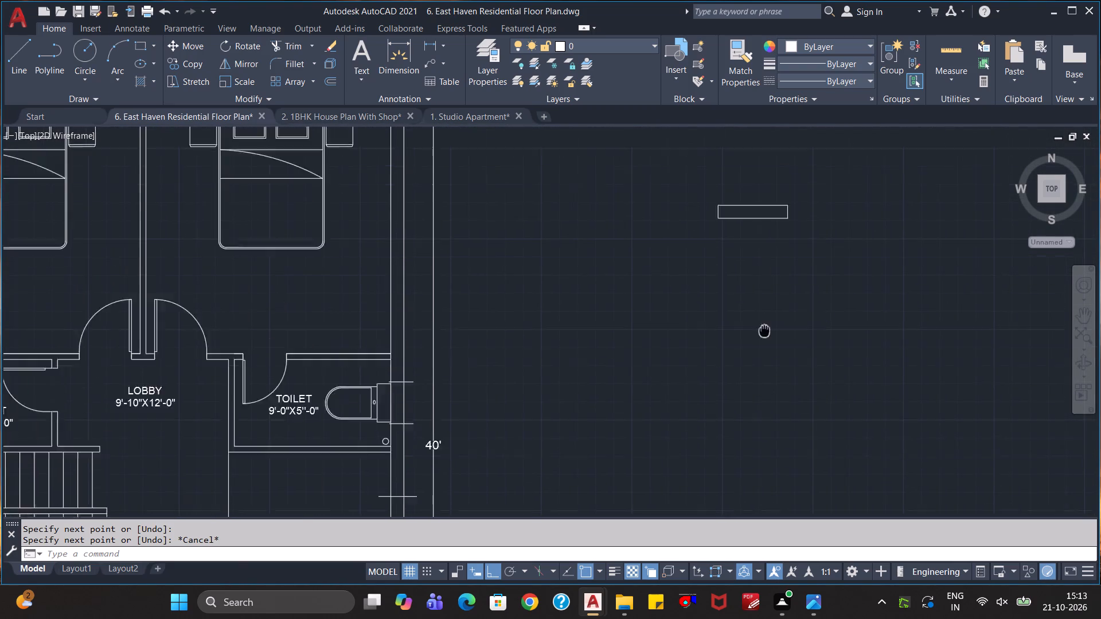
{"action": "middle_click_drag", "start_coordinate": [764, 340], "coordinate": [764, 411]}
{"action": "scroll", "coordinate": [762, 347], "scroll_direction": "up", "scroll_amount": 4}
{"action": "scroll", "coordinate": [762, 344], "scroll_direction": "down", "scroll_amount": 2}
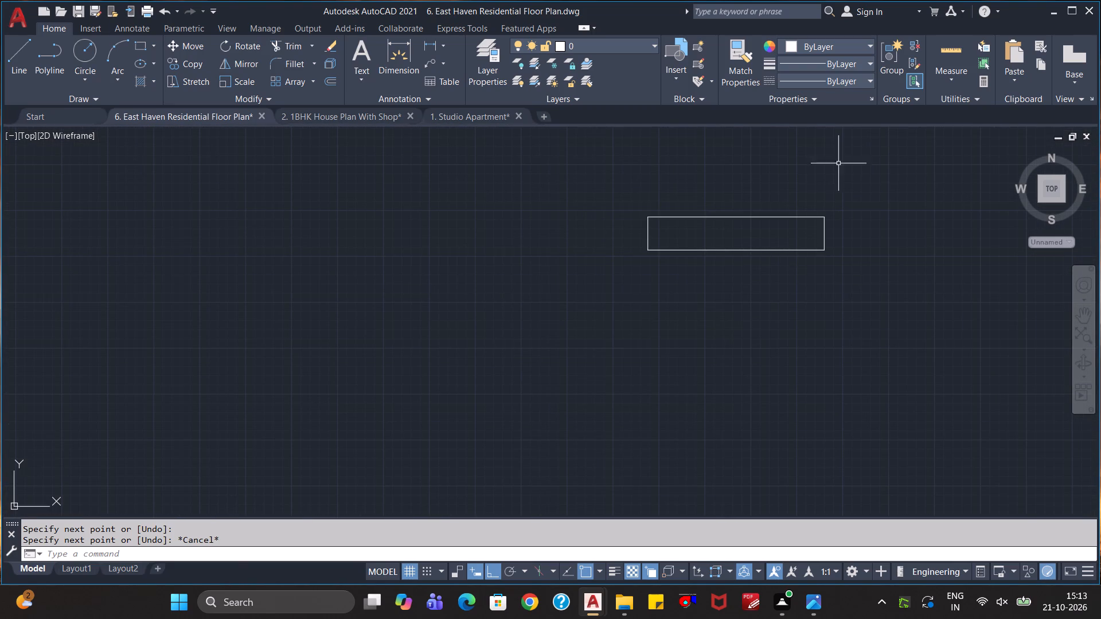
{"action": "scroll", "coordinate": [733, 335], "scroll_direction": "down", "scroll_amount": 2}
{"action": "middle_click_drag", "start_coordinate": [559, 378], "coordinate": [779, 289]}
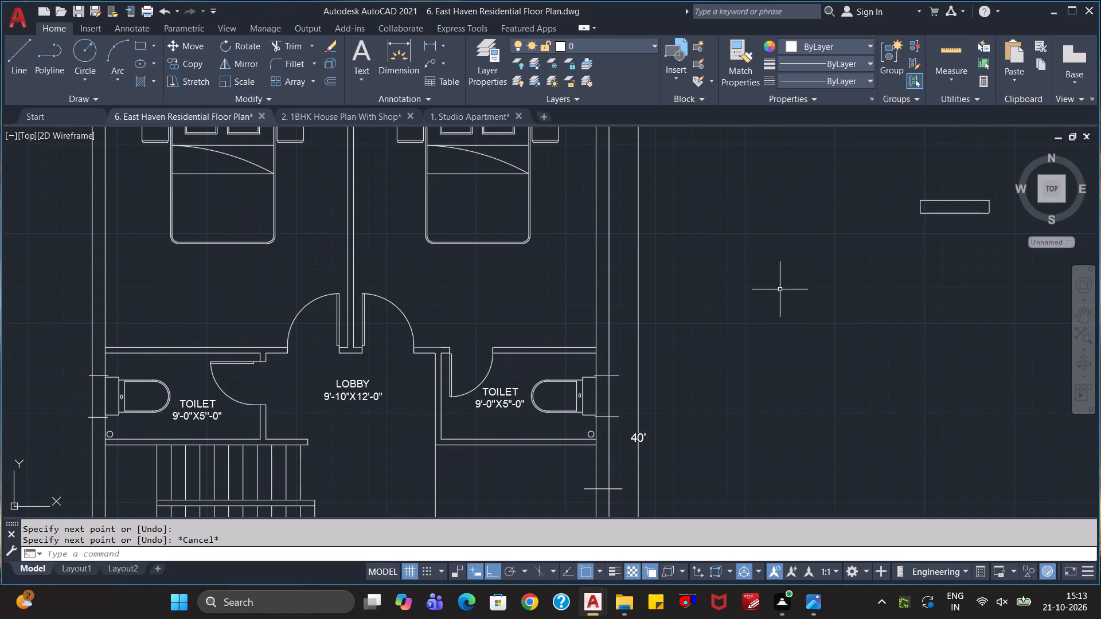
{"action": "scroll", "coordinate": [780, 292], "scroll_direction": "down", "scroll_amount": 1}
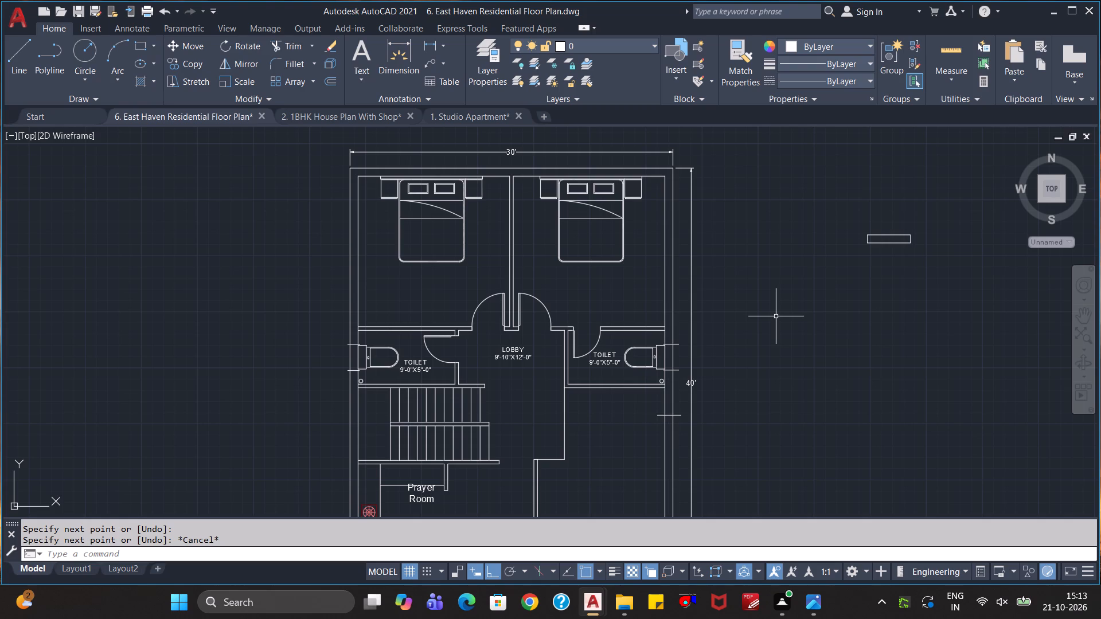
{"action": "scroll", "coordinate": [689, 233], "scroll_direction": "up", "scroll_amount": 2}
{"action": "scroll", "coordinate": [676, 226], "scroll_direction": "down", "scroll_amount": 1}
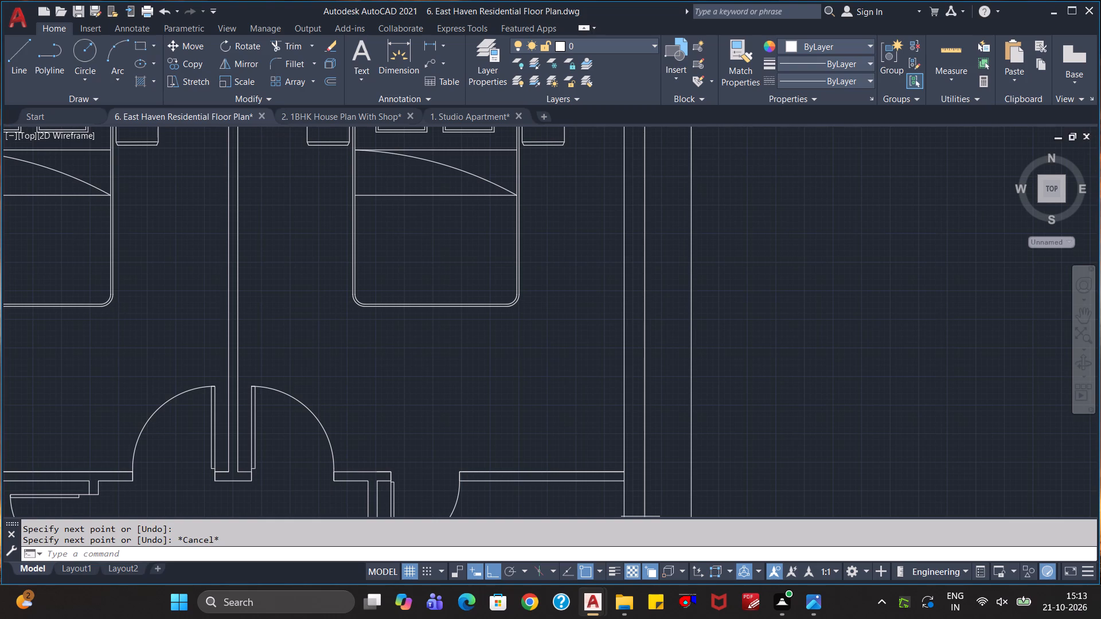
Draw a short horizontal line across the outer wall on the 40' dimension side, level with that bedroom's bed.
{"action": "key", "text": "l"}
{"action": "key", "text": "Return"}
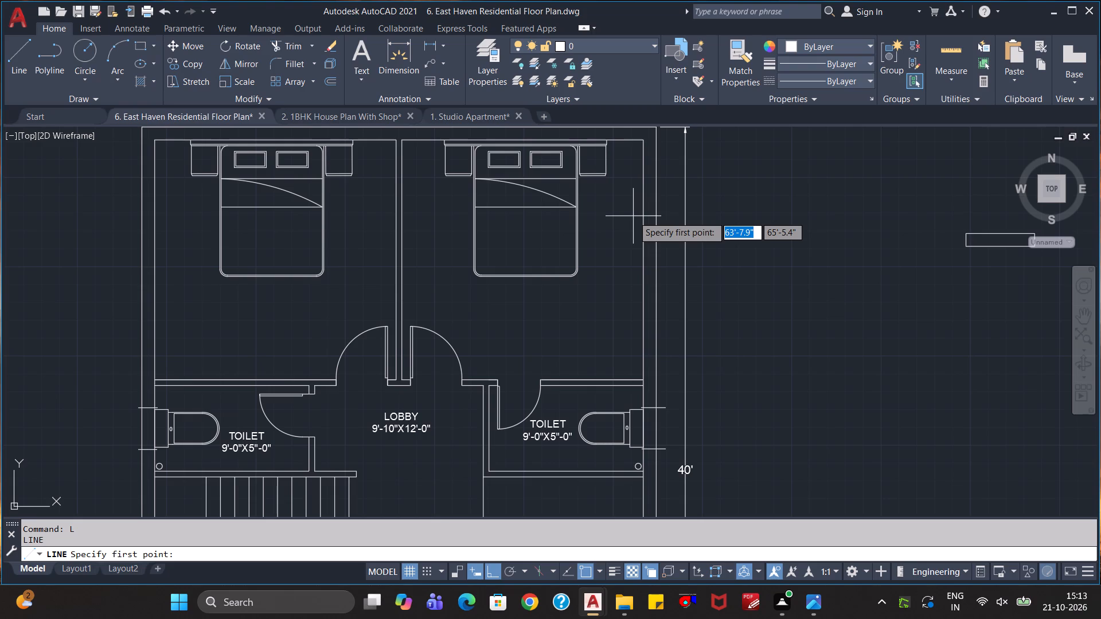
{"action": "left_click", "coordinate": [633, 216]}
{"action": "left_click", "coordinate": [670, 214]}
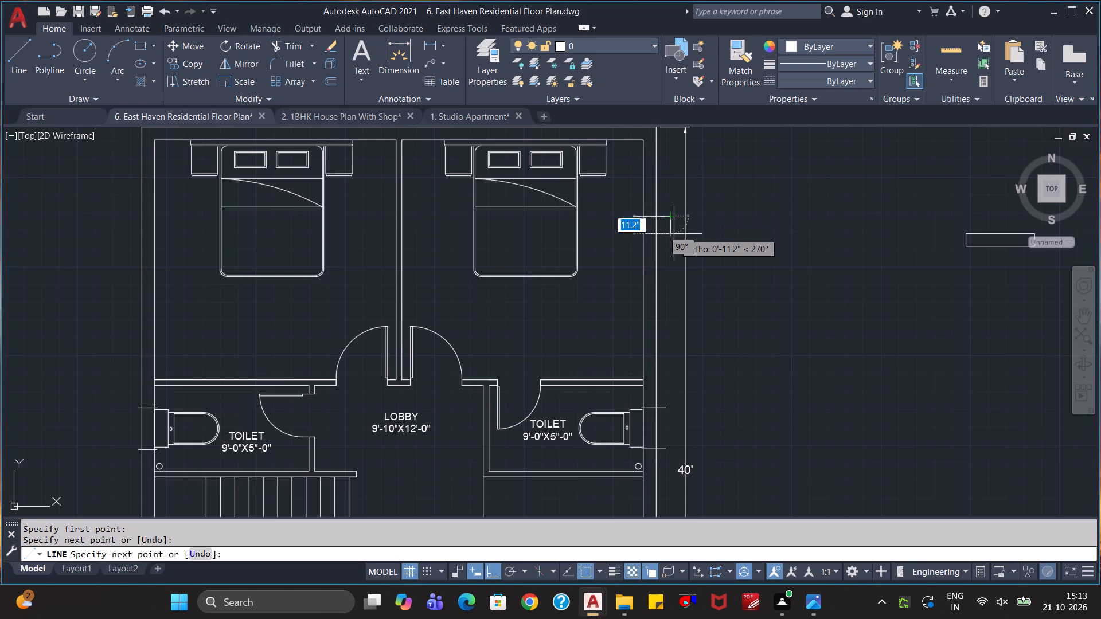
{"action": "key", "text": "Escape"}
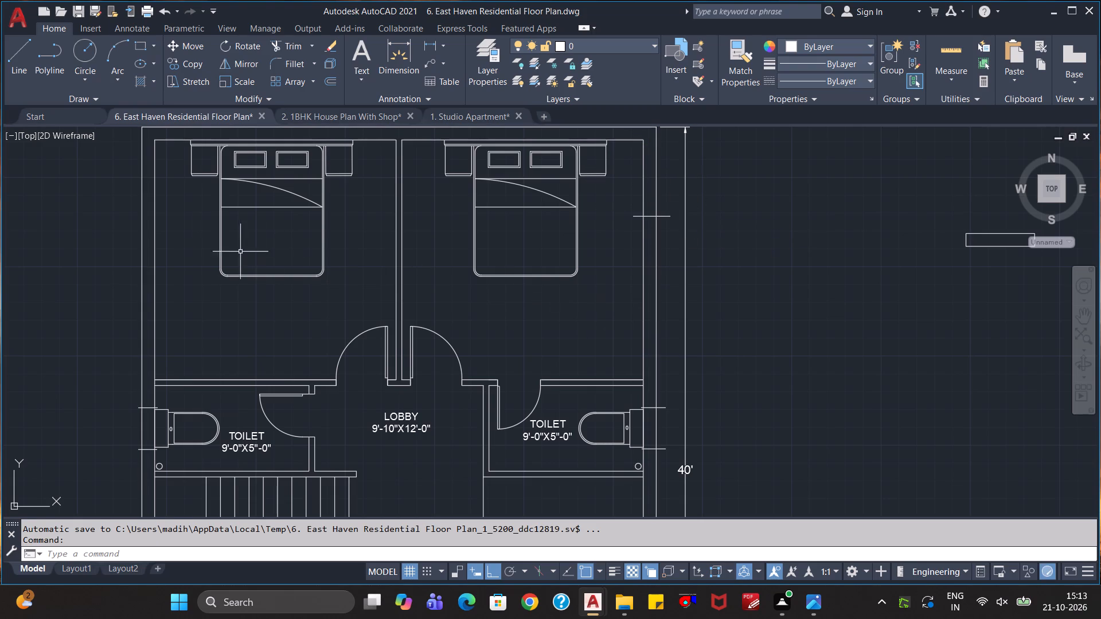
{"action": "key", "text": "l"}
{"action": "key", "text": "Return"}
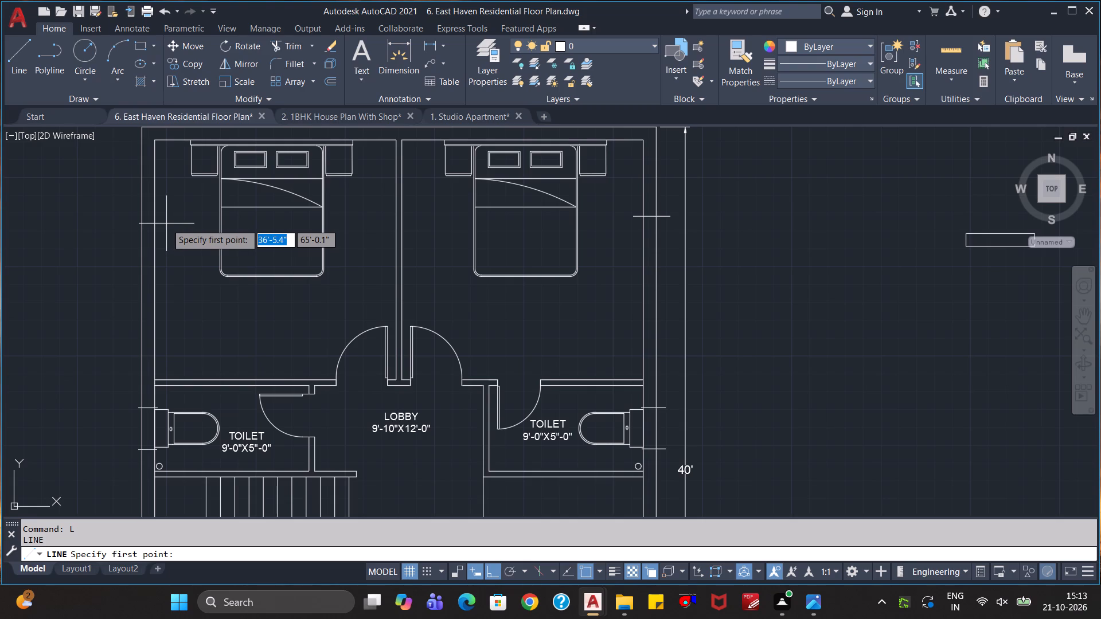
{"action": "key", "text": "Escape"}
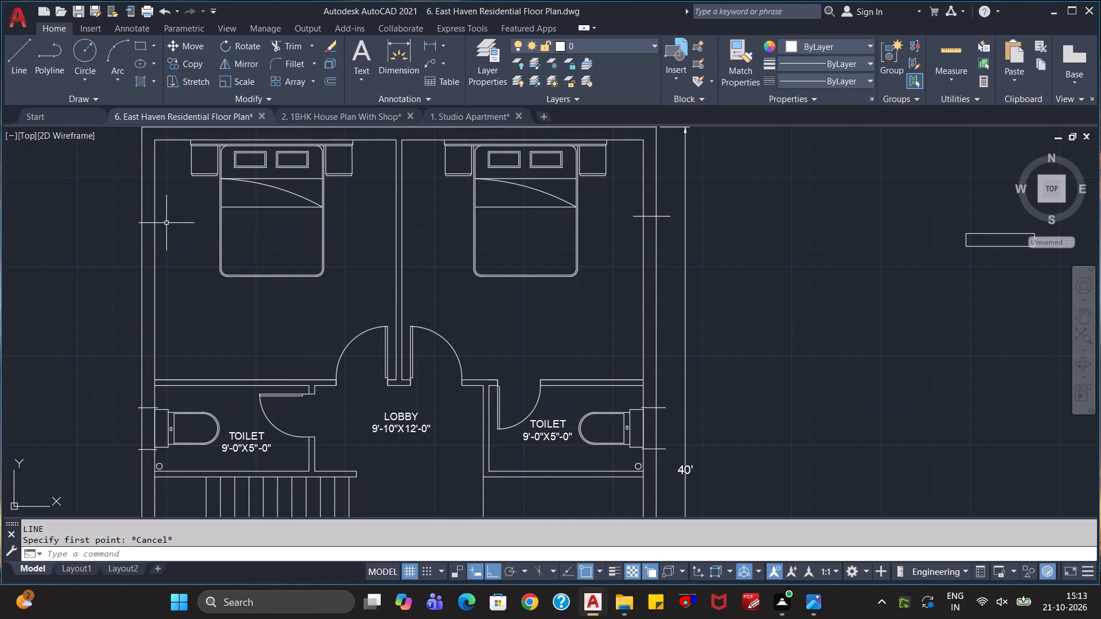
Draw a horizontal construction line through the short bedroom wall line, extending across both bedrooms.
{"action": "type", "text": "XL"}
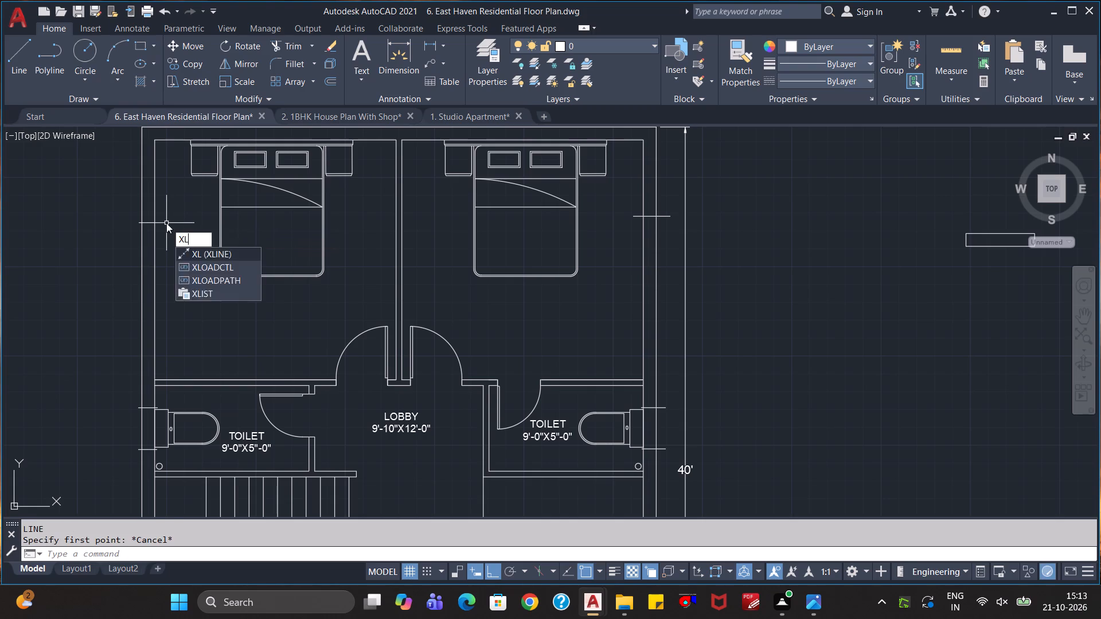
{"action": "key", "text": "Return"}
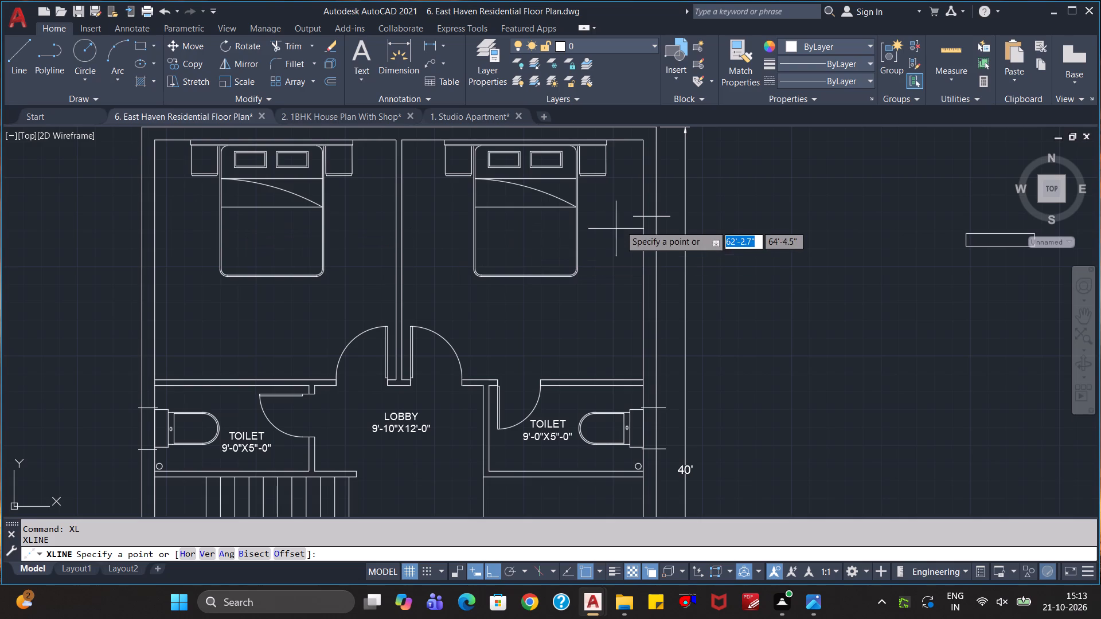
{"action": "left_click", "coordinate": [630, 220]}
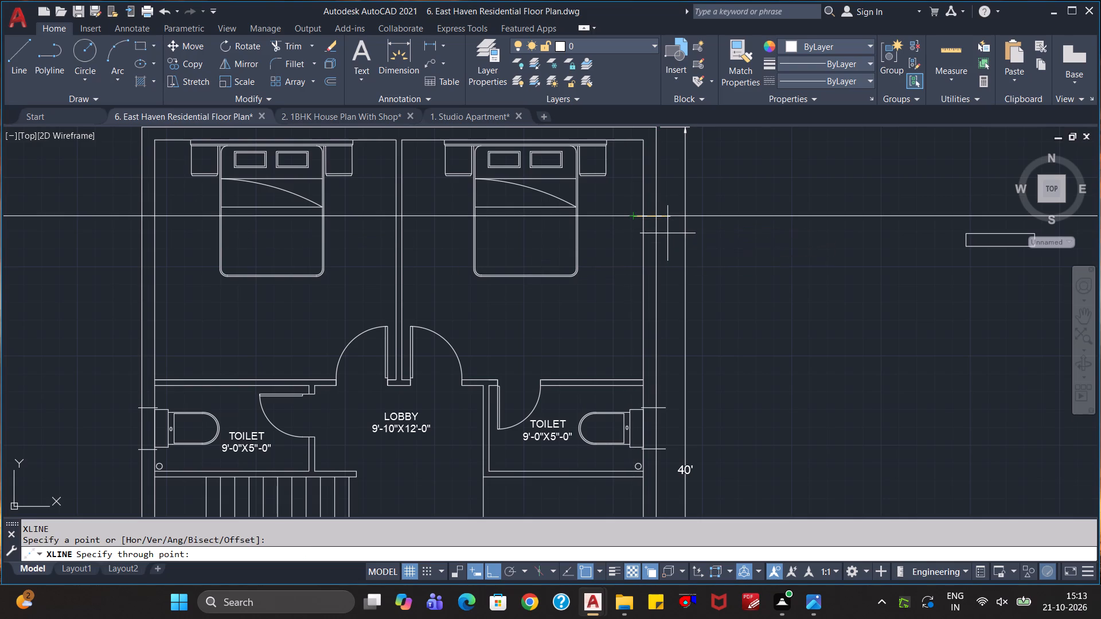
{"action": "left_click", "coordinate": [719, 247]}
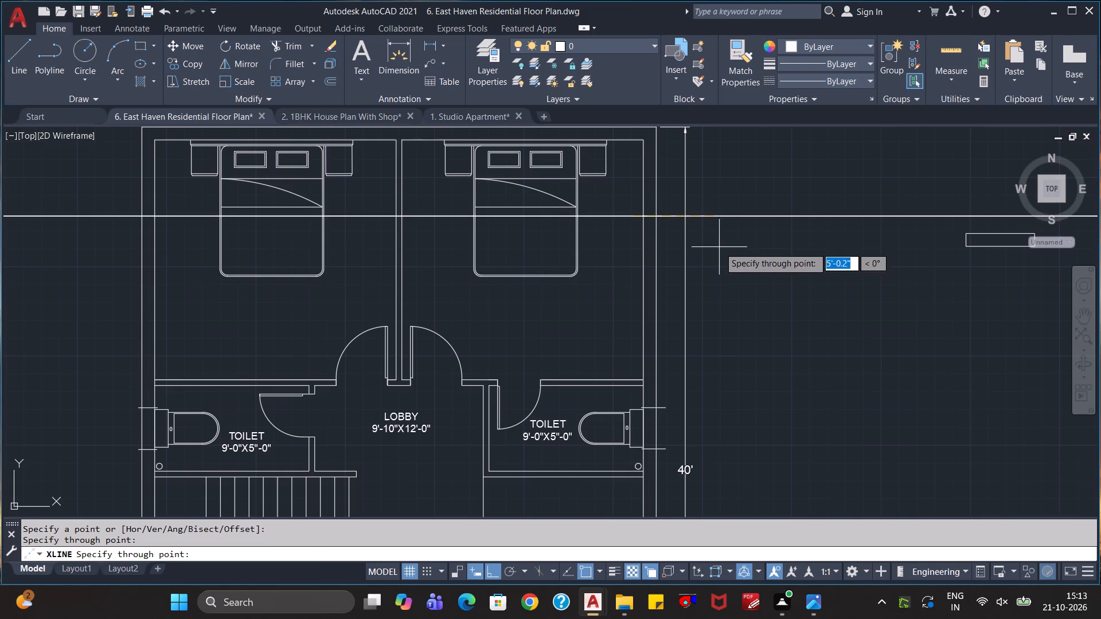
{"action": "key", "text": "Escape"}
{"action": "key", "text": "Escape"}
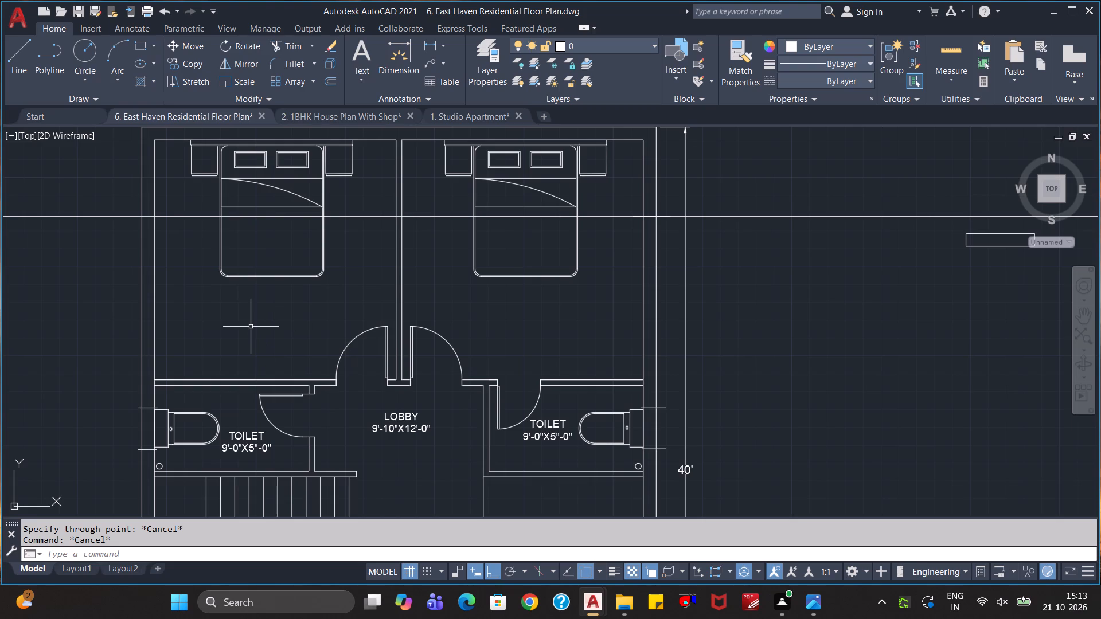
Draw a short vertical line across the construction line, between the opposite outer wall and the other bedroom's bed.
{"action": "key", "text": "l"}
{"action": "key", "text": "Return"}
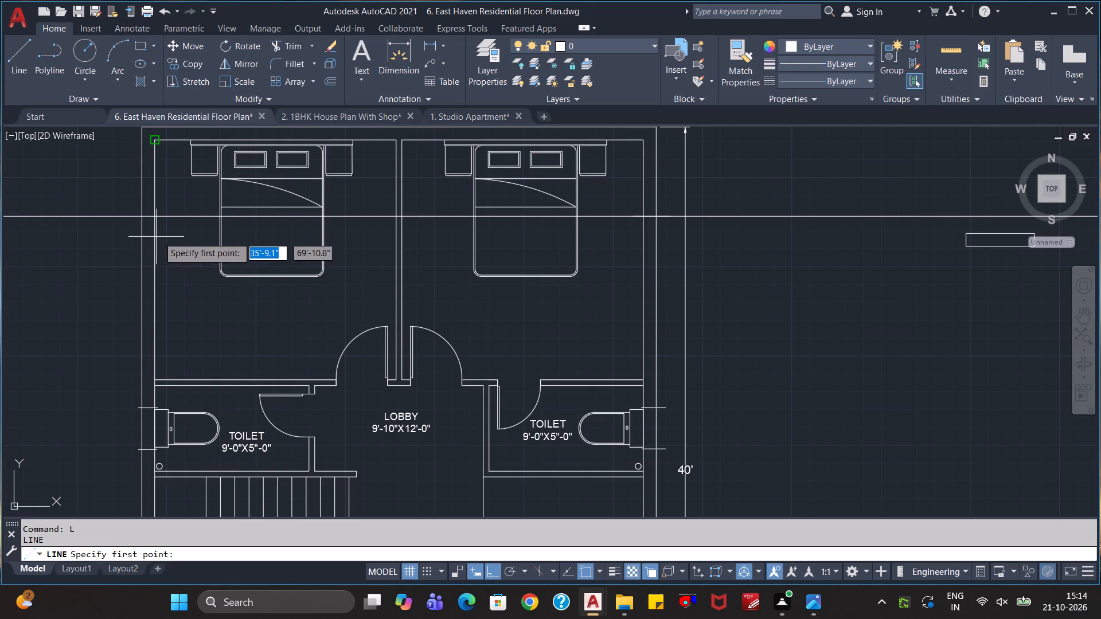
{"action": "left_click", "coordinate": [173, 237]}
{"action": "left_click", "coordinate": [173, 194]}
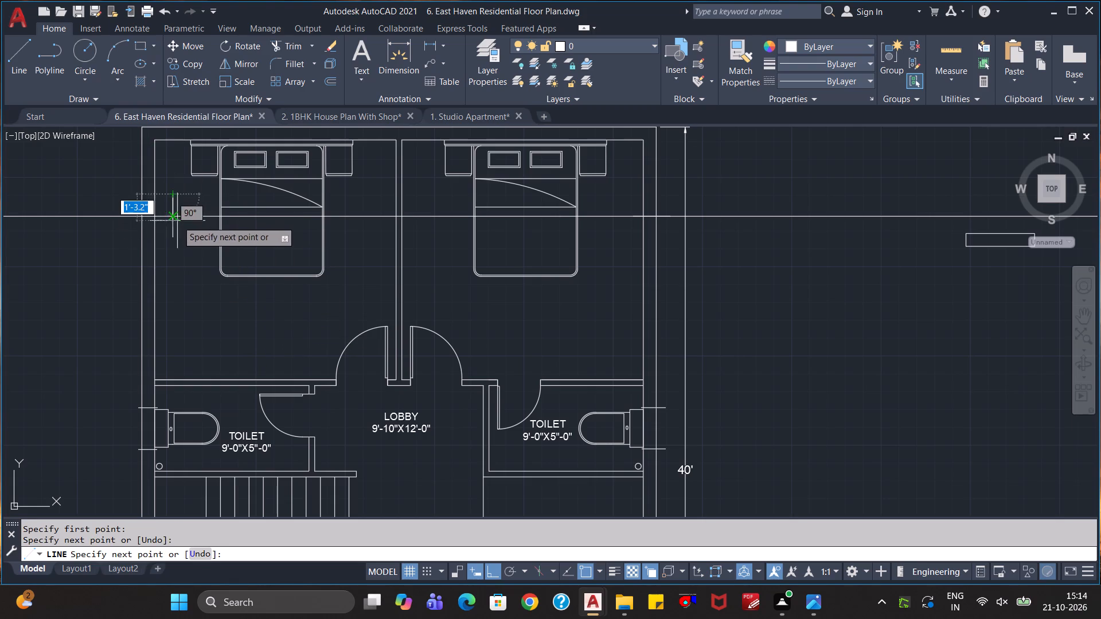
{"action": "key", "text": "Escape"}
Trim the construction line between the short vertical line and the adjacent bed.
{"action": "type", "text": "TR"}
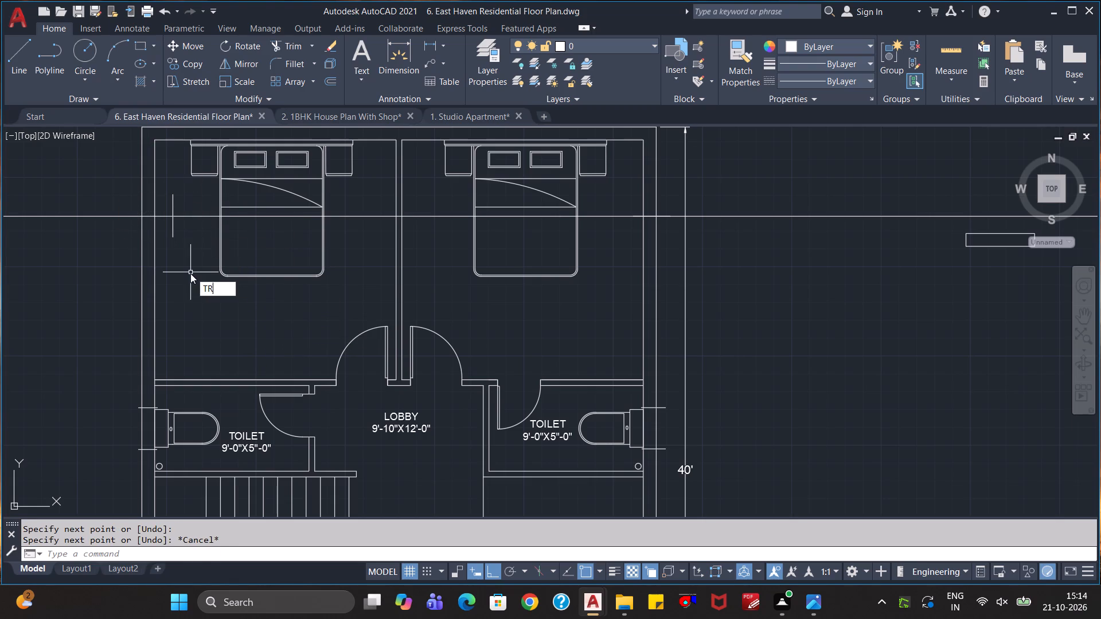
{"action": "key", "text": "Return"}
{"action": "left_click", "coordinate": [194, 217]}
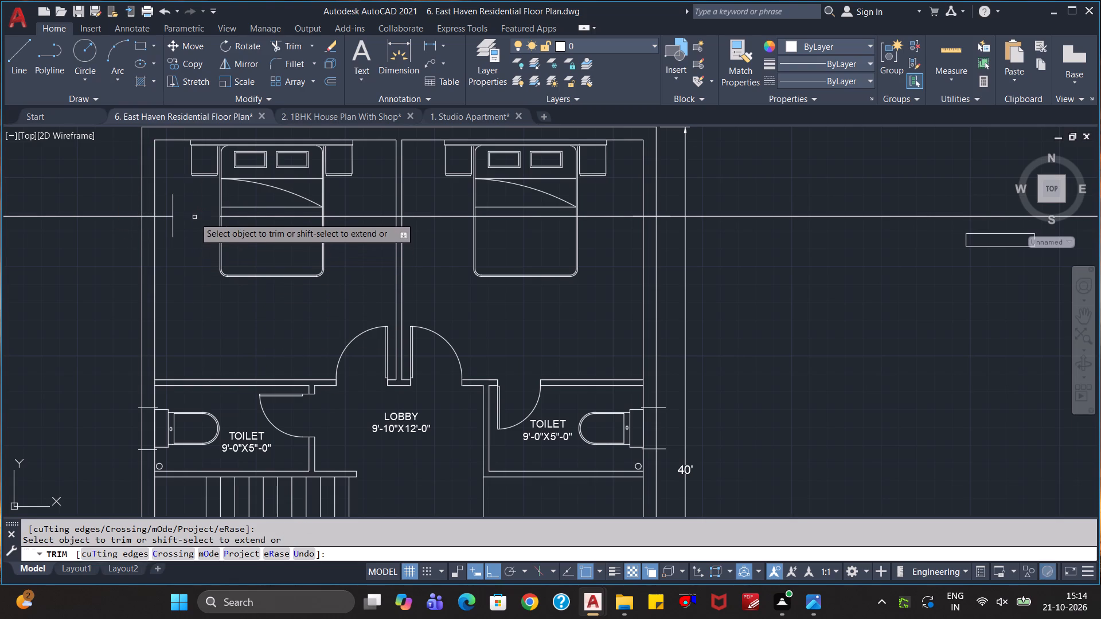
{"action": "key", "text": "Escape"}
{"action": "key", "text": "Escape"}
{"action": "key", "text": "Escape"}
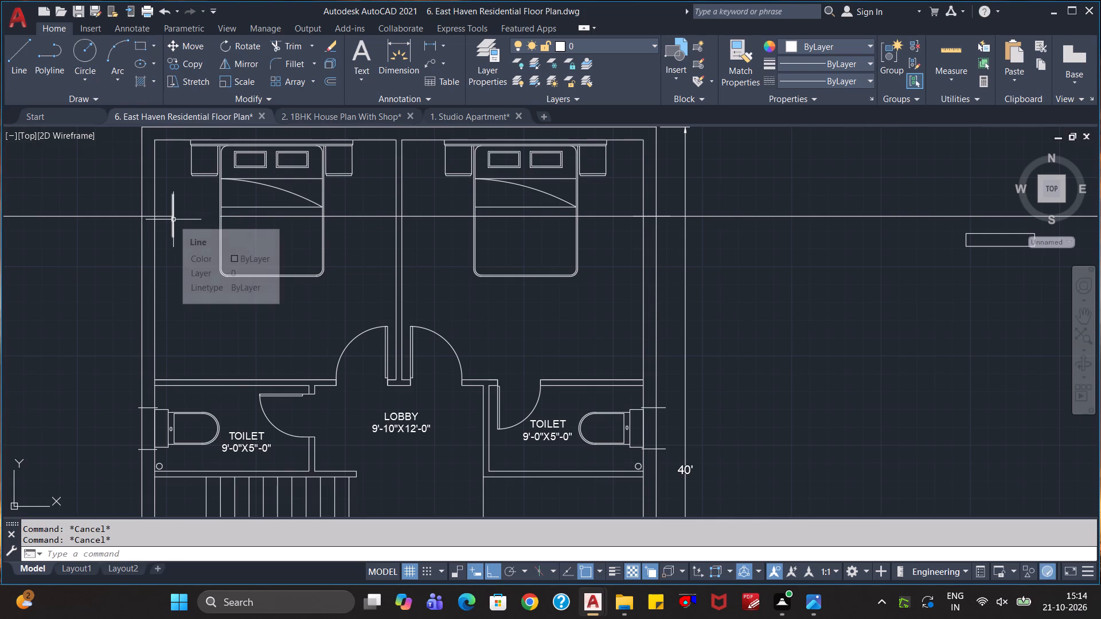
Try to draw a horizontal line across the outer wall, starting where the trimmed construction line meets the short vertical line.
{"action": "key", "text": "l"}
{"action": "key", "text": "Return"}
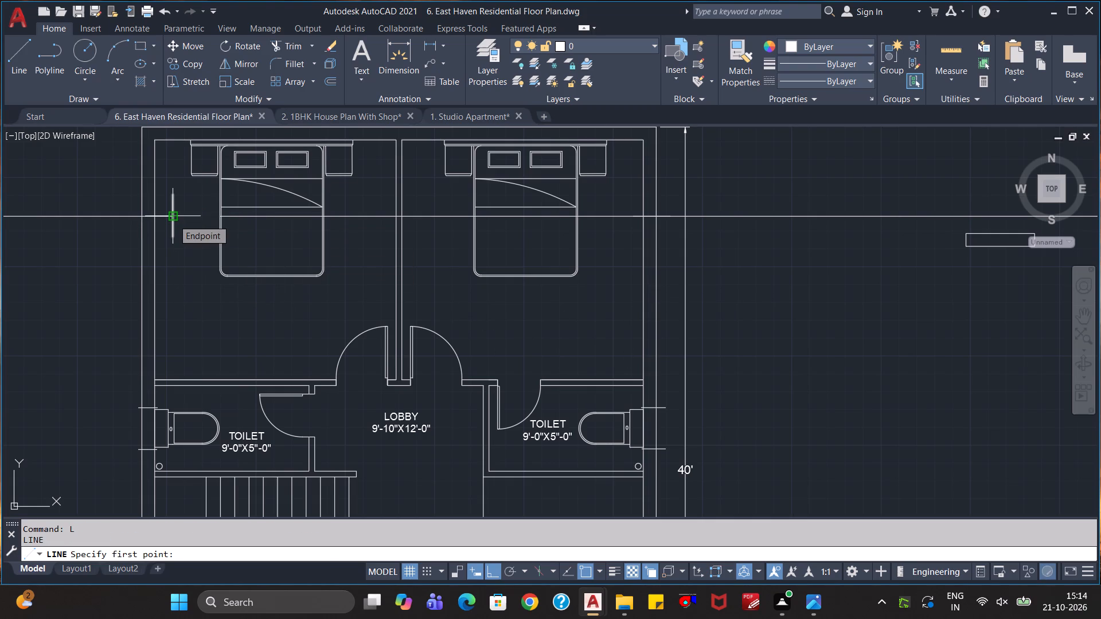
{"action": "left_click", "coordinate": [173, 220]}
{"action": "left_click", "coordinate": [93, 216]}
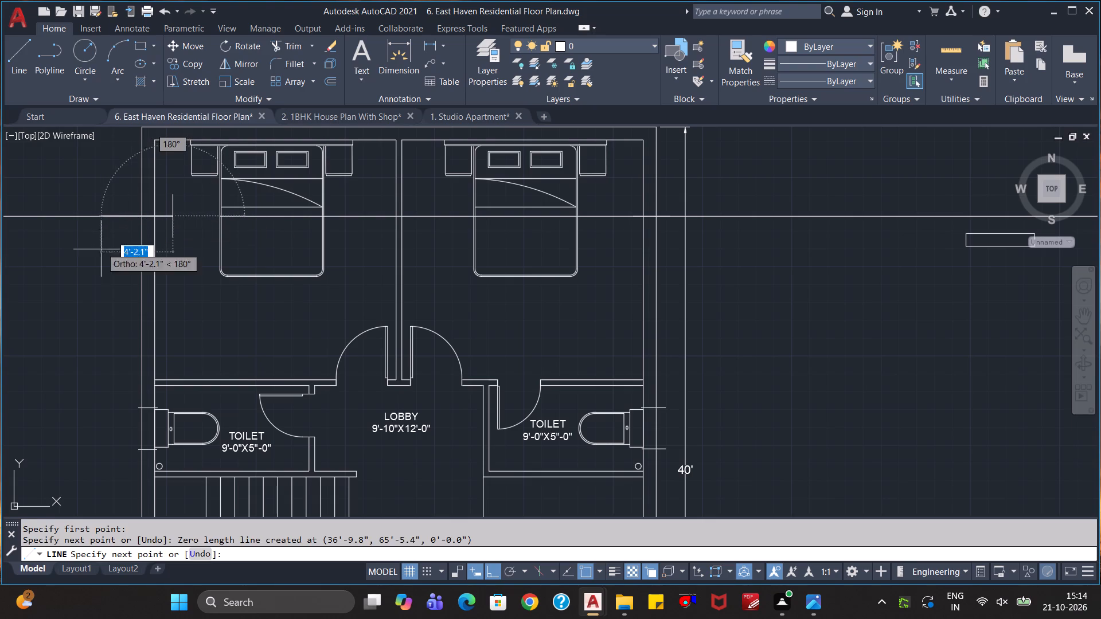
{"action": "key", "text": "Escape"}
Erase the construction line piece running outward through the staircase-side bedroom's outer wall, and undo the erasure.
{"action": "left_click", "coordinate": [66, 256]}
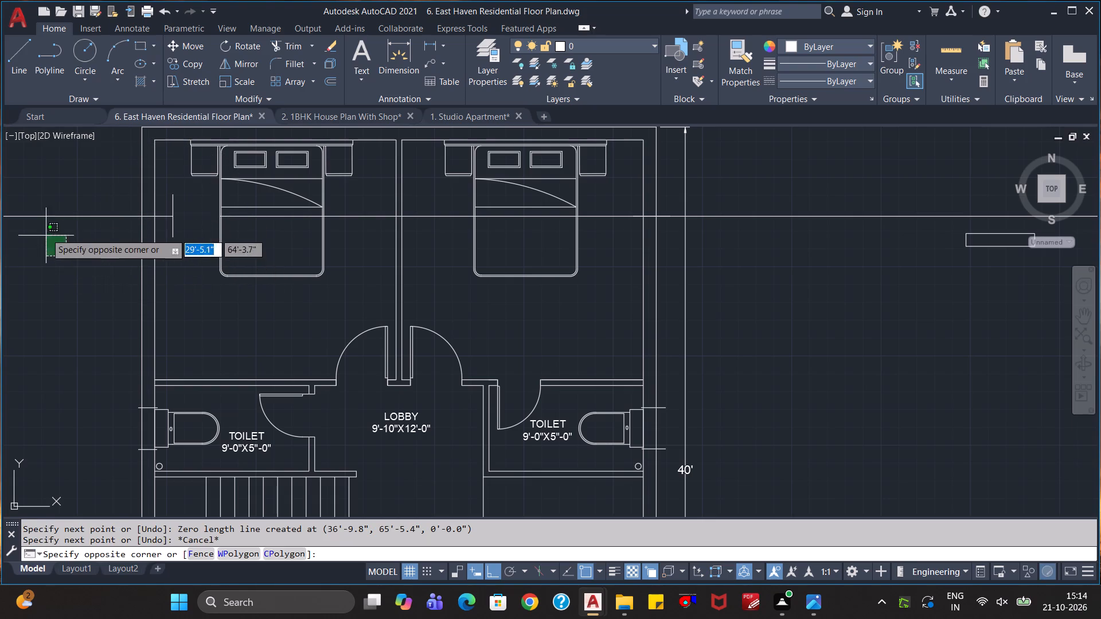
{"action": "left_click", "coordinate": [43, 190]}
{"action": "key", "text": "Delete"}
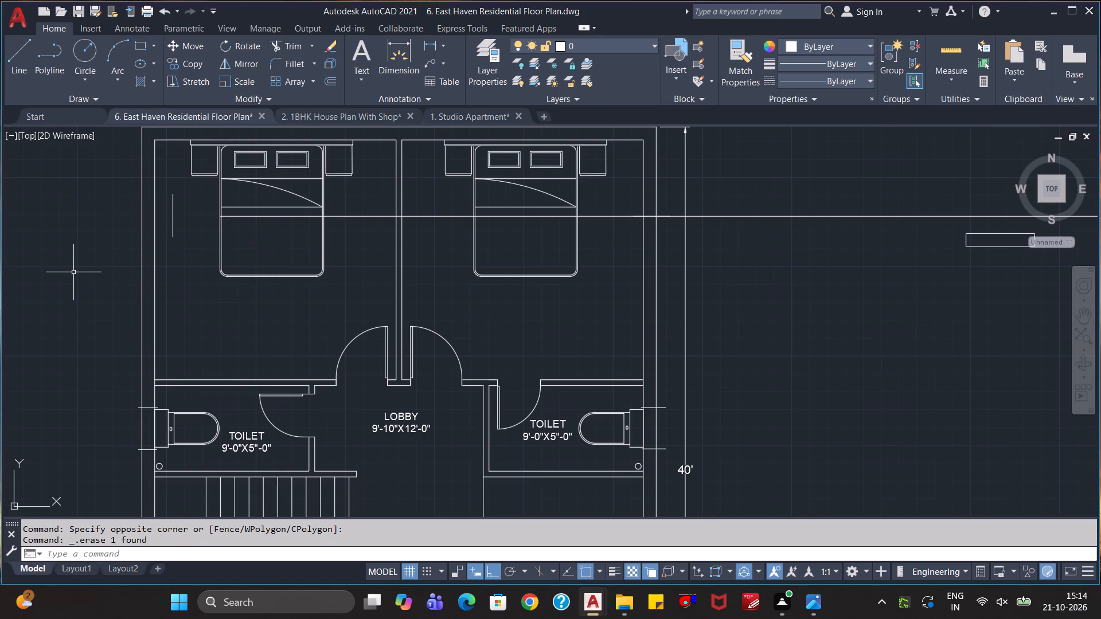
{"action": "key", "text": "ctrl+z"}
Draw a horizontal line about 4'-11" long outward across the staircase-side bedroom's outer wall, starting on the short vertical line at the construction line.
{"action": "key", "text": "l"}
{"action": "key", "text": "Return"}
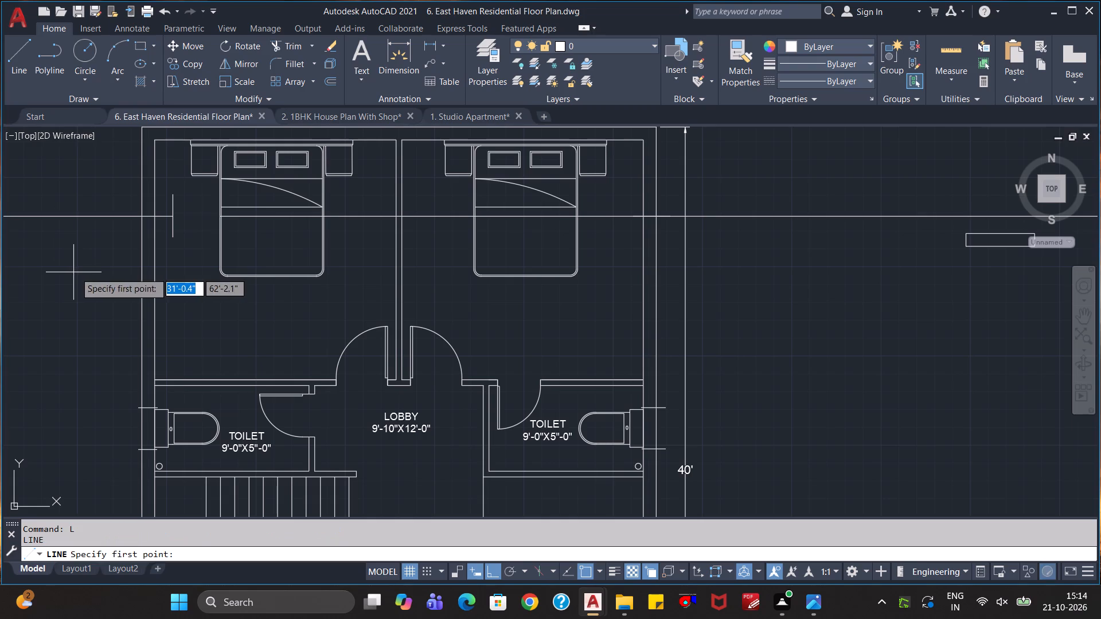
{"action": "left_click", "coordinate": [172, 217]}
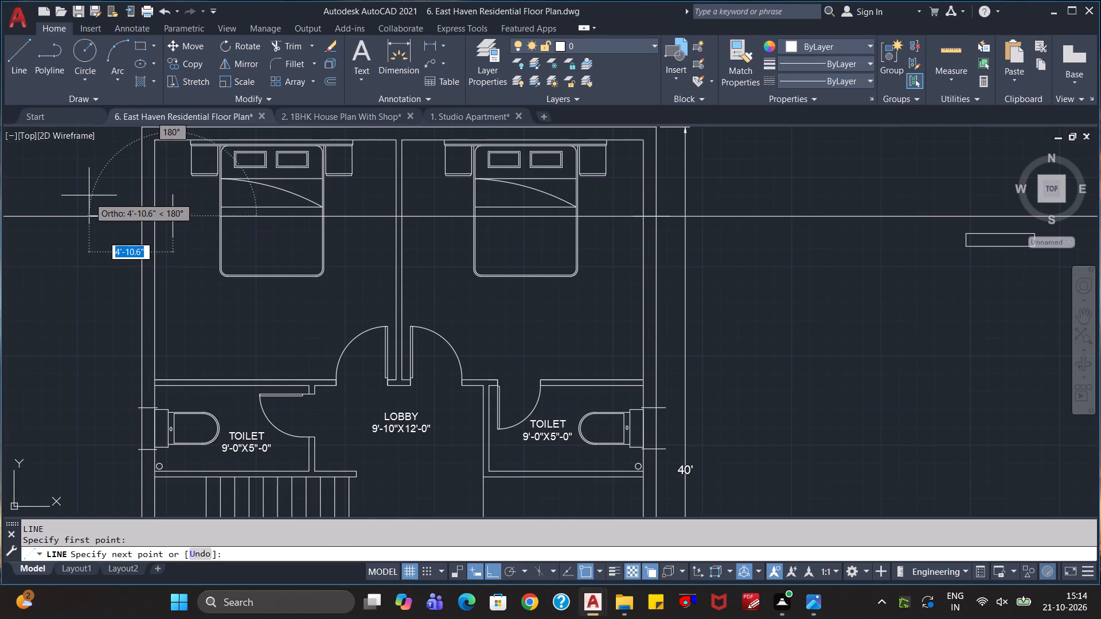
{"action": "left_click", "coordinate": [89, 185]}
{"action": "key", "text": "Escape"}
Erase the leftover construction line pieces running outward past the outer walls on both sides of the bedrooms.
{"action": "left_click", "coordinate": [31, 289]}
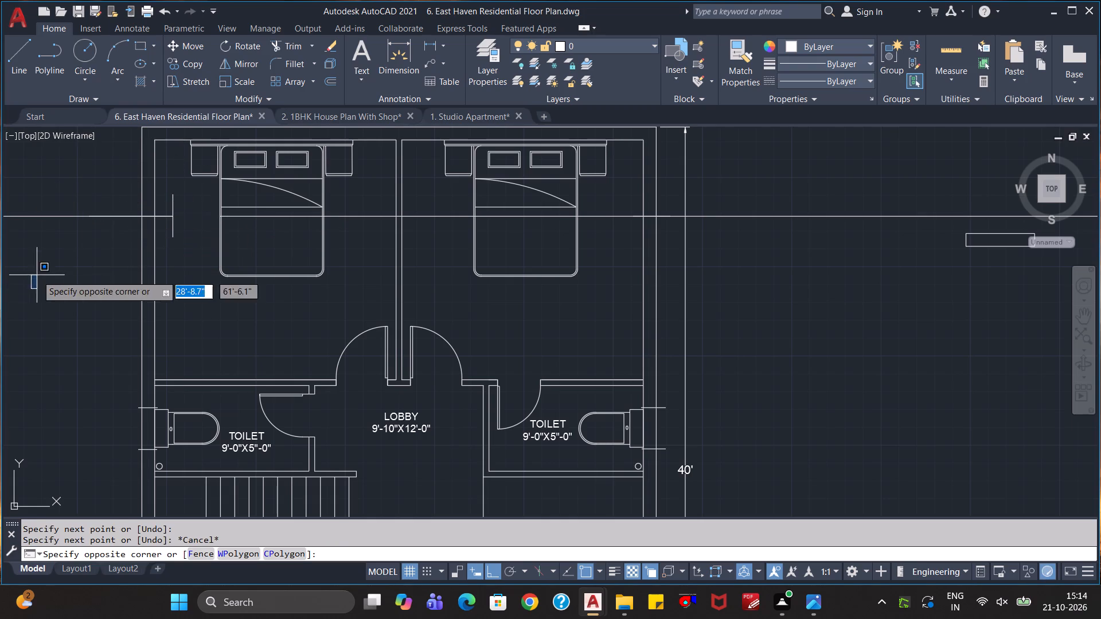
{"action": "left_click", "coordinate": [46, 194]}
{"action": "left_click", "coordinate": [56, 248]}
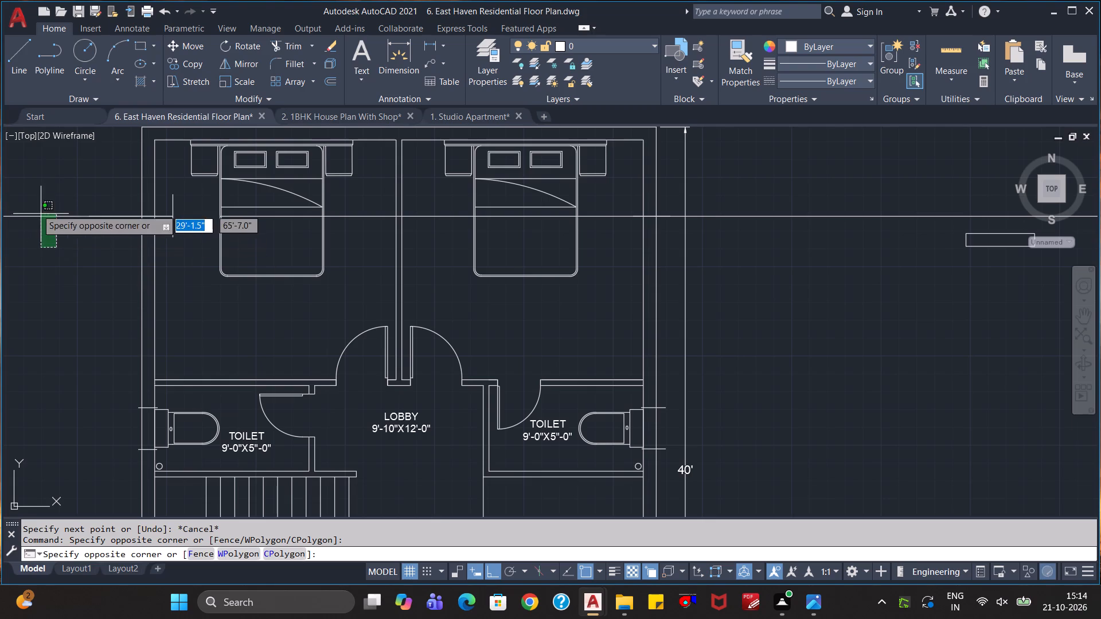
{"action": "left_click", "coordinate": [30, 201]}
{"action": "key", "text": "Delete"}
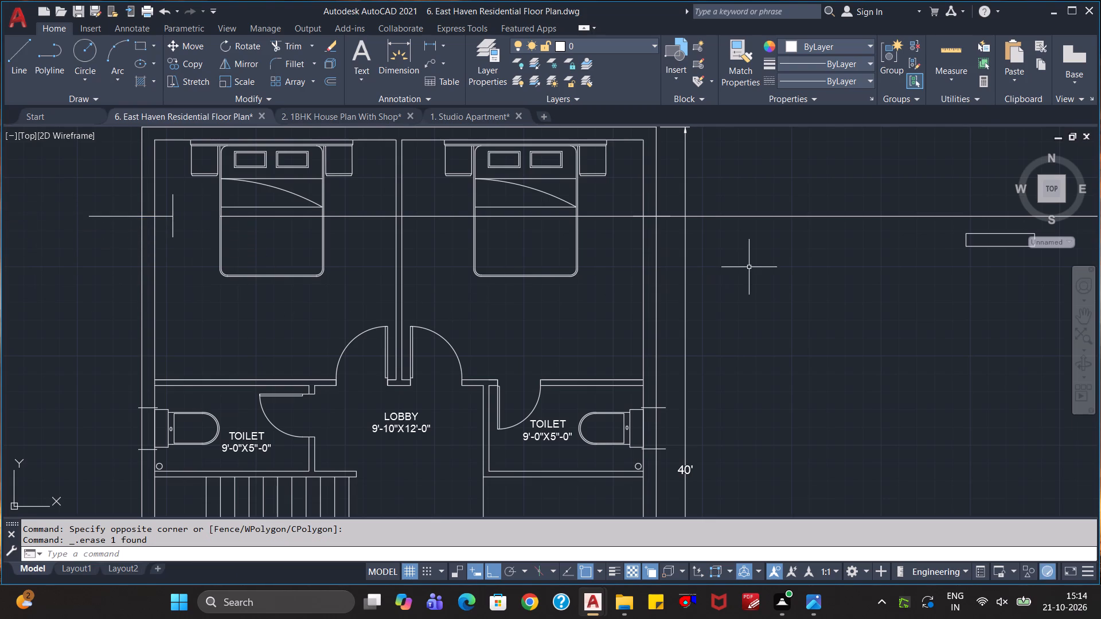
{"action": "left_click", "coordinate": [784, 266]}
{"action": "left_click", "coordinate": [749, 185]}
{"action": "key", "text": "Delete"}
Draw a short horizontal line across the outer wall beside the upper flight of the staircase.
{"action": "scroll", "coordinate": [739, 295], "scroll_direction": "down", "scroll_amount": 1}
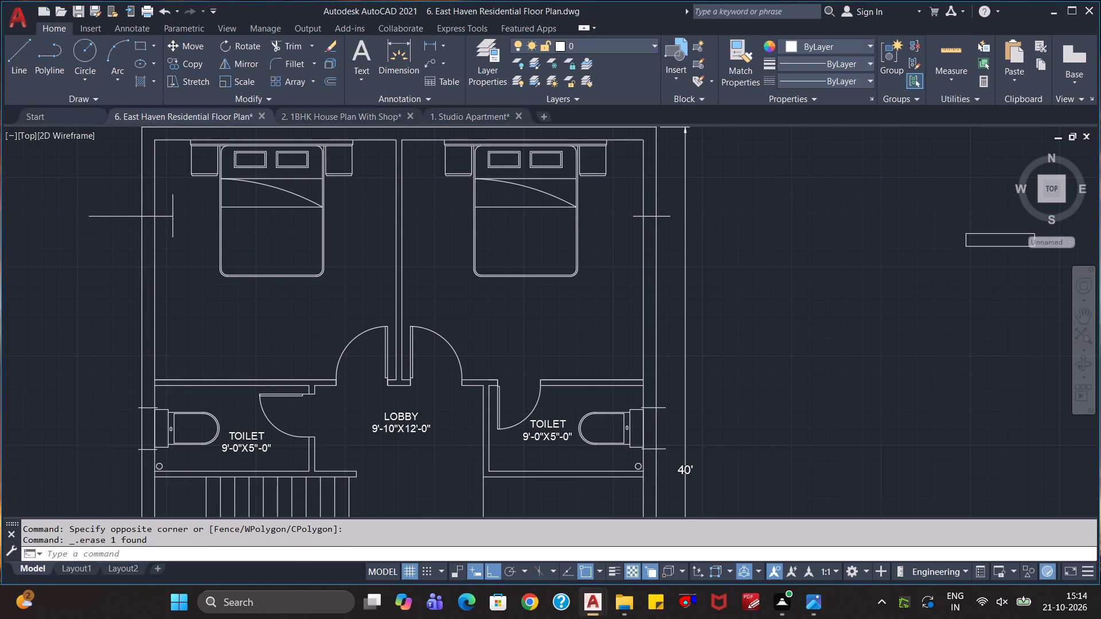
{"action": "scroll", "coordinate": [404, 312], "scroll_direction": "up", "scroll_amount": 1}
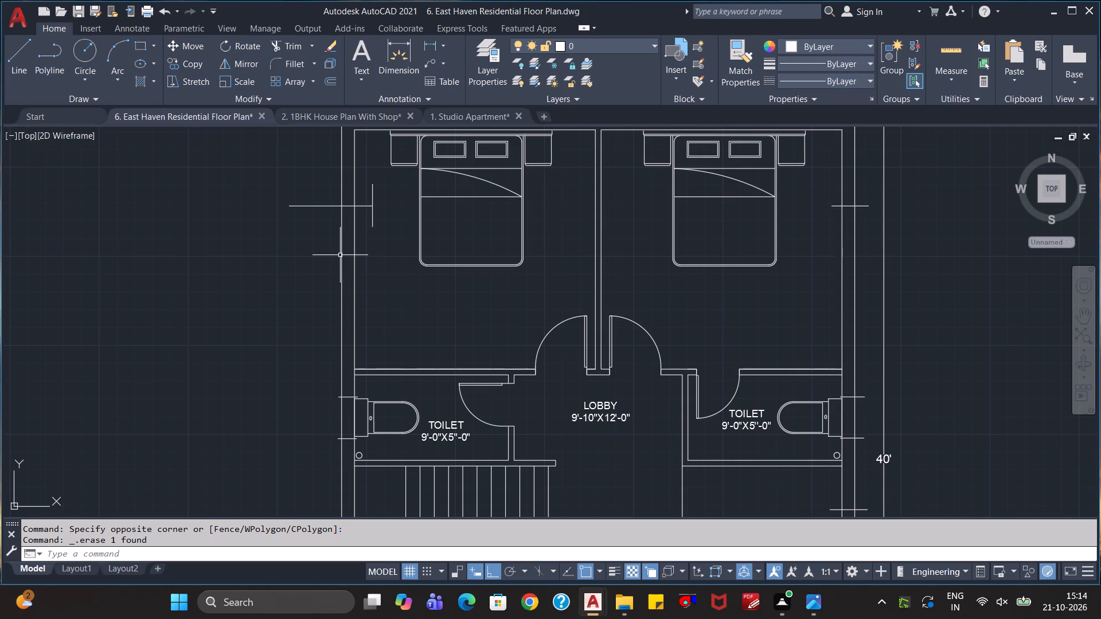
{"action": "scroll", "coordinate": [534, 280], "scroll_direction": "down", "scroll_amount": 1}
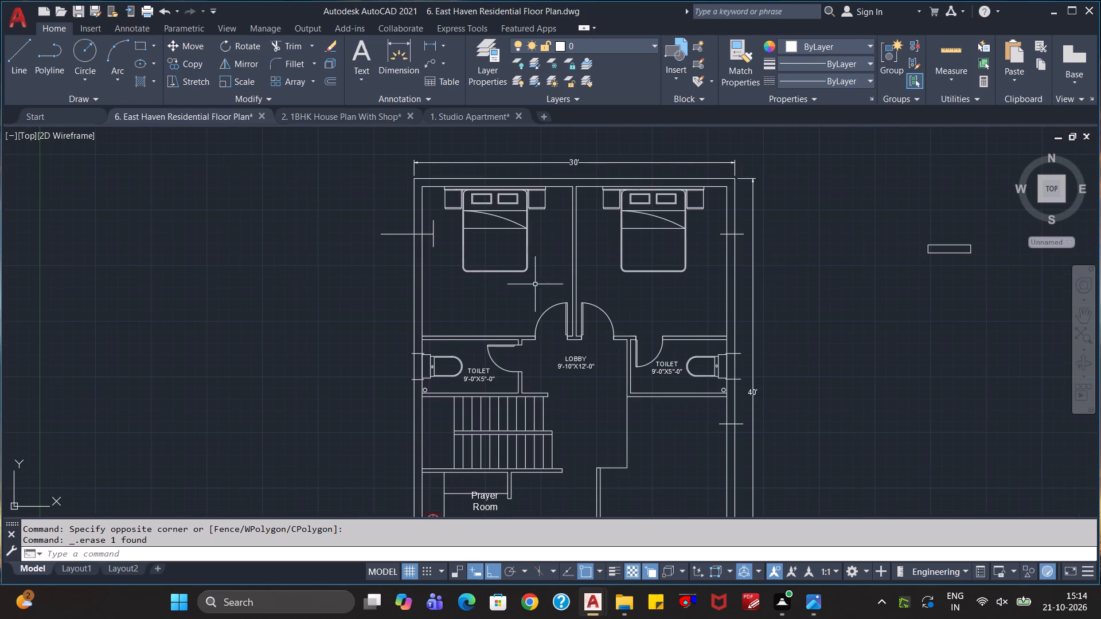
{"action": "middle_click_drag", "start_coordinate": [503, 296], "coordinate": [535, 230]}
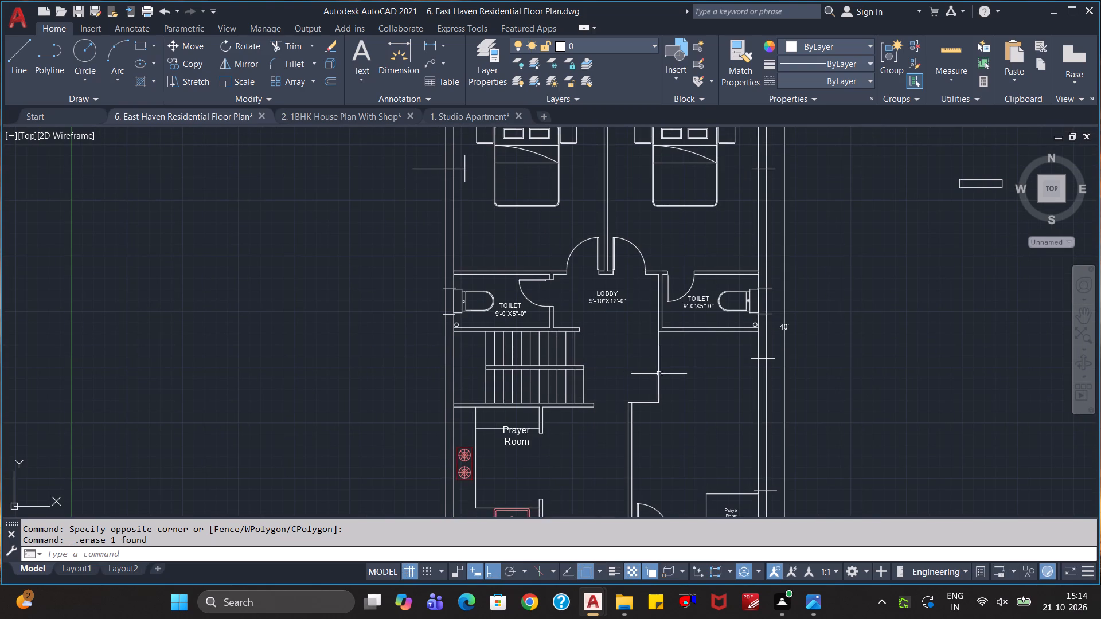
{"action": "scroll", "coordinate": [567, 375], "scroll_direction": "up", "scroll_amount": 1}
{"action": "middle_click_drag", "start_coordinate": [409, 365], "coordinate": [435, 375]}
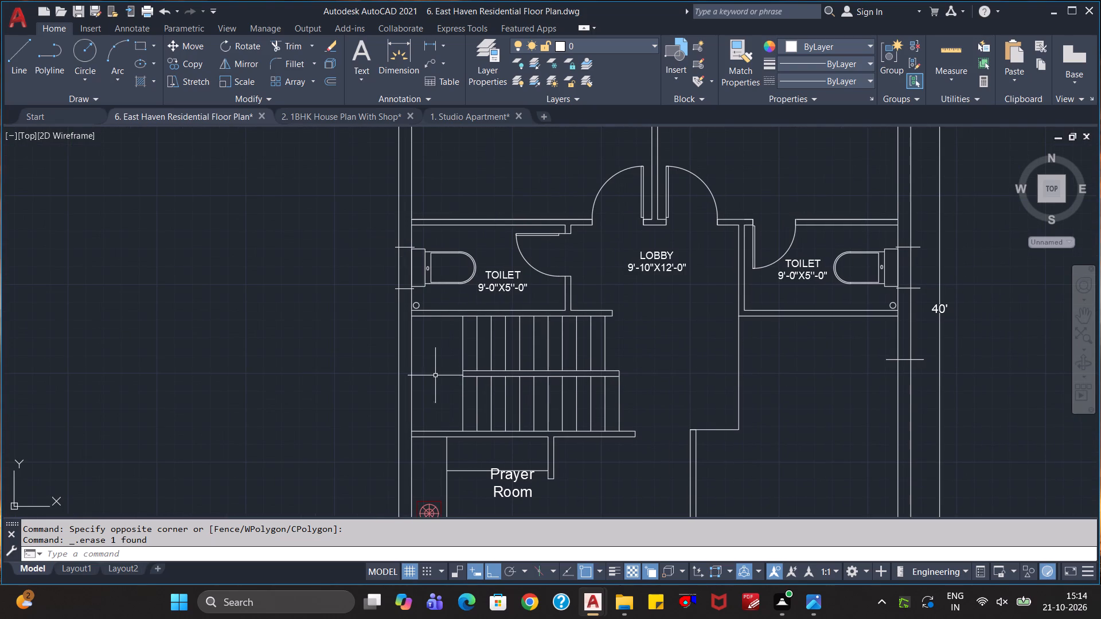
{"action": "key", "text": "l"}
{"action": "key", "text": "Return"}
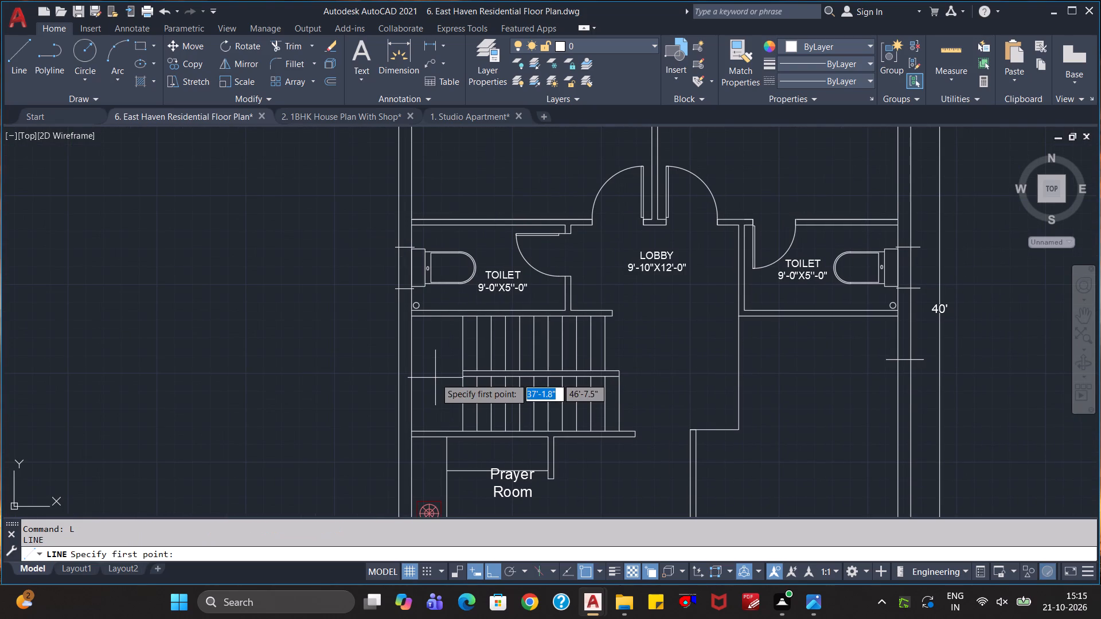
{"action": "left_click", "coordinate": [385, 347]}
{"action": "left_click", "coordinate": [425, 346]}
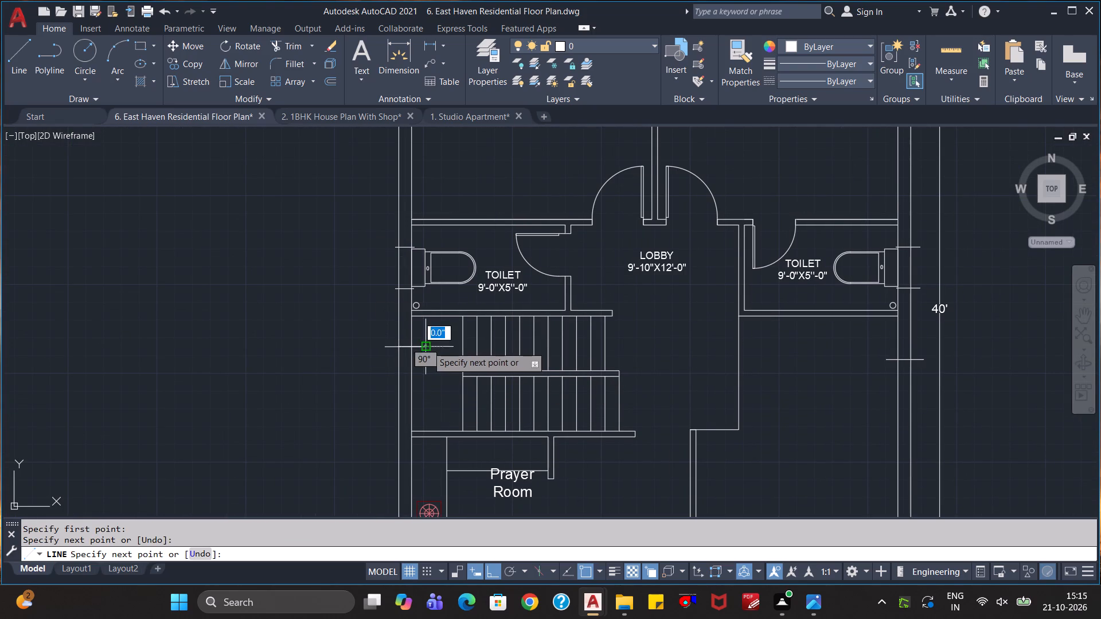
{"action": "key", "text": "Escape"}
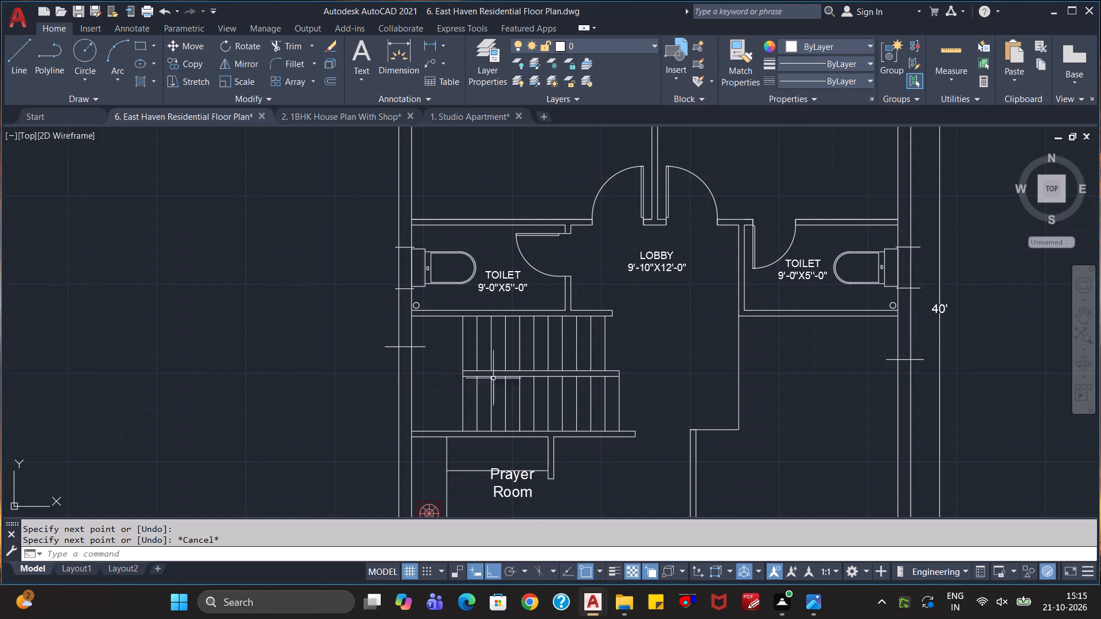
Draw a short horizontal line across the kitchen's outer wall, just above the stove.
{"action": "scroll", "coordinate": [494, 377], "scroll_direction": "down", "scroll_amount": 1}
{"action": "middle_click_drag", "start_coordinate": [530, 492], "coordinate": [562, 374]}
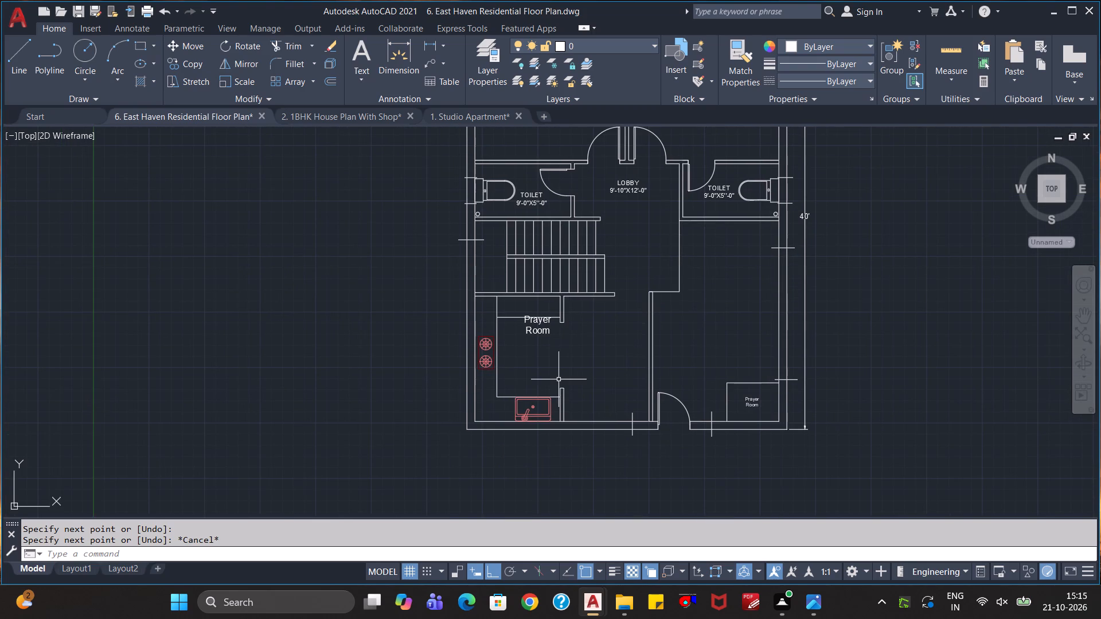
{"action": "scroll", "coordinate": [559, 379], "scroll_direction": "up", "scroll_amount": 1}
{"action": "key", "text": "l"}
{"action": "key", "text": "Return"}
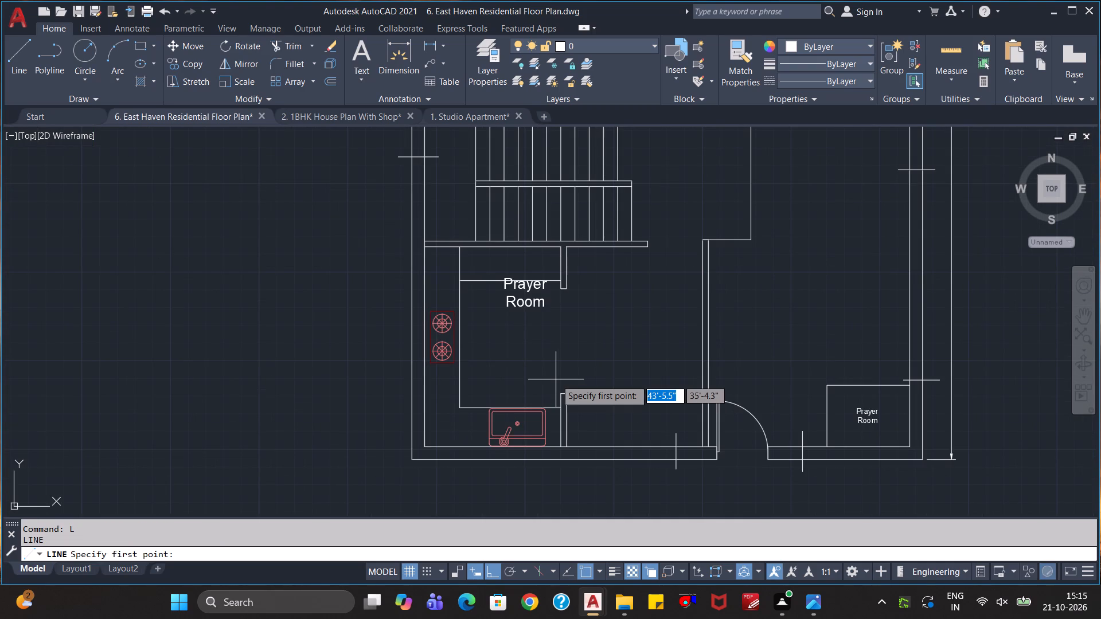
{"action": "left_click", "coordinate": [440, 296]}
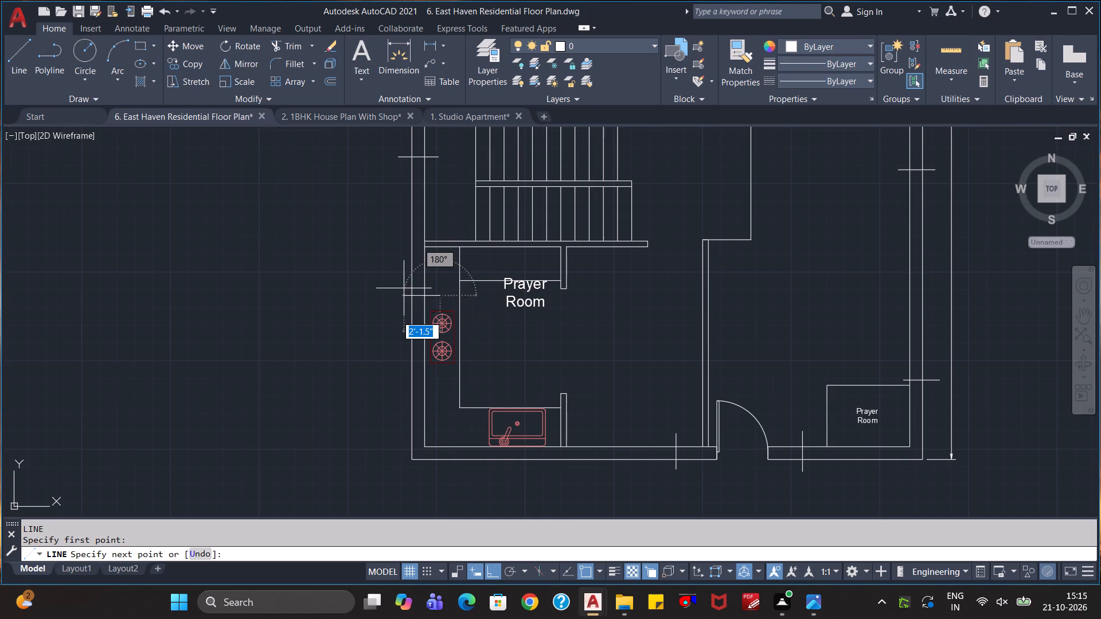
{"action": "left_click", "coordinate": [396, 288]}
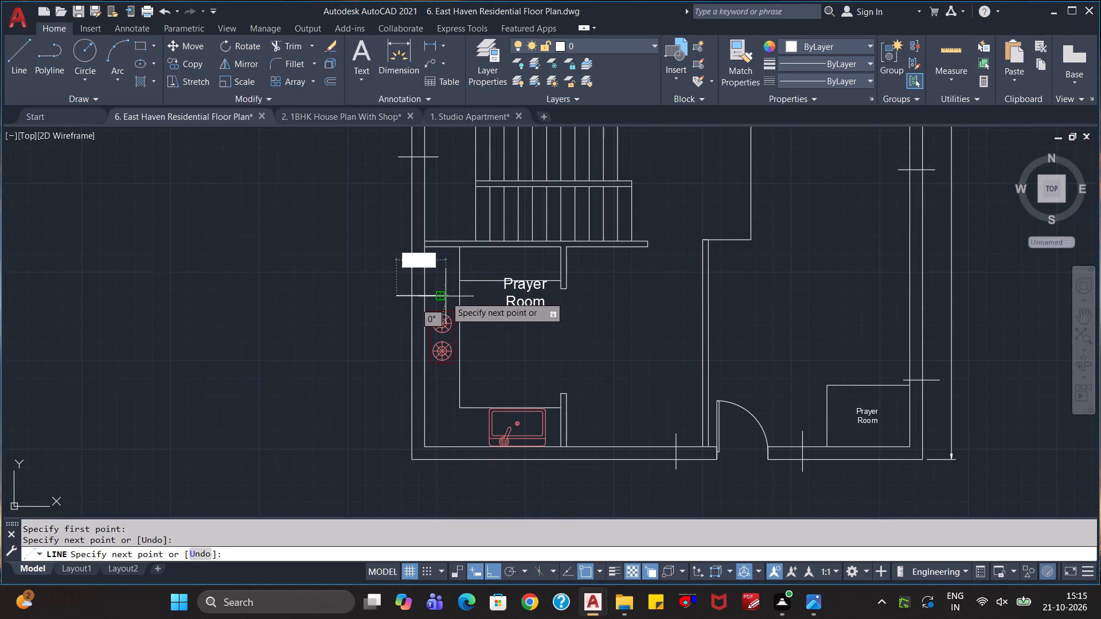
{"action": "key", "text": "Escape"}
Move the stove slightly down along the kitchen counter, away from the new line across the wall.
{"action": "left_click", "coordinate": [444, 375]}
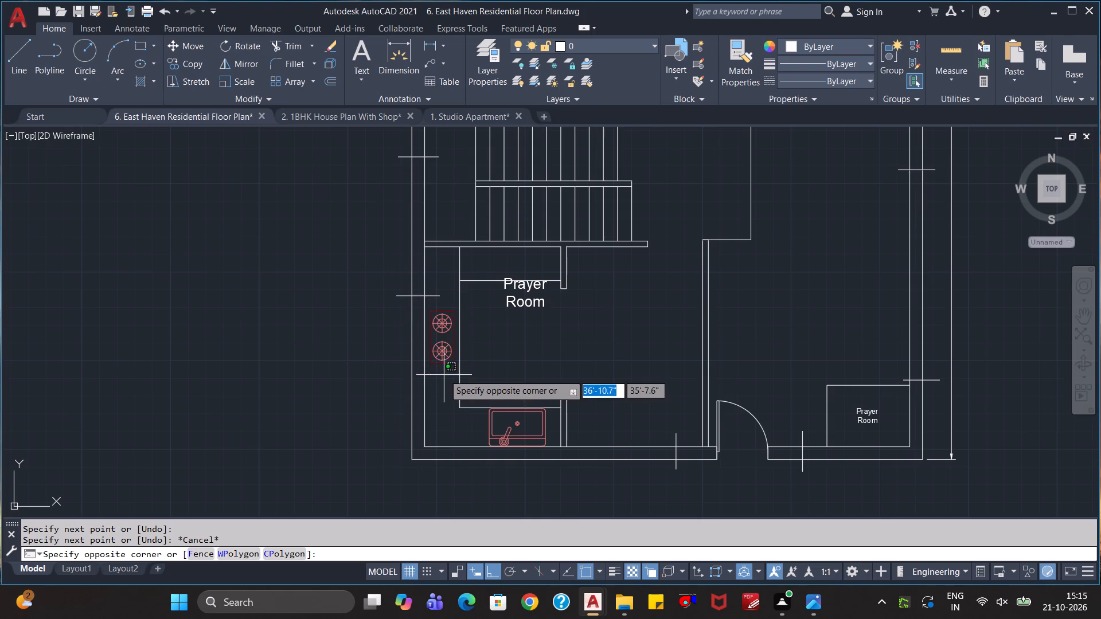
{"action": "left_click", "coordinate": [434, 355]}
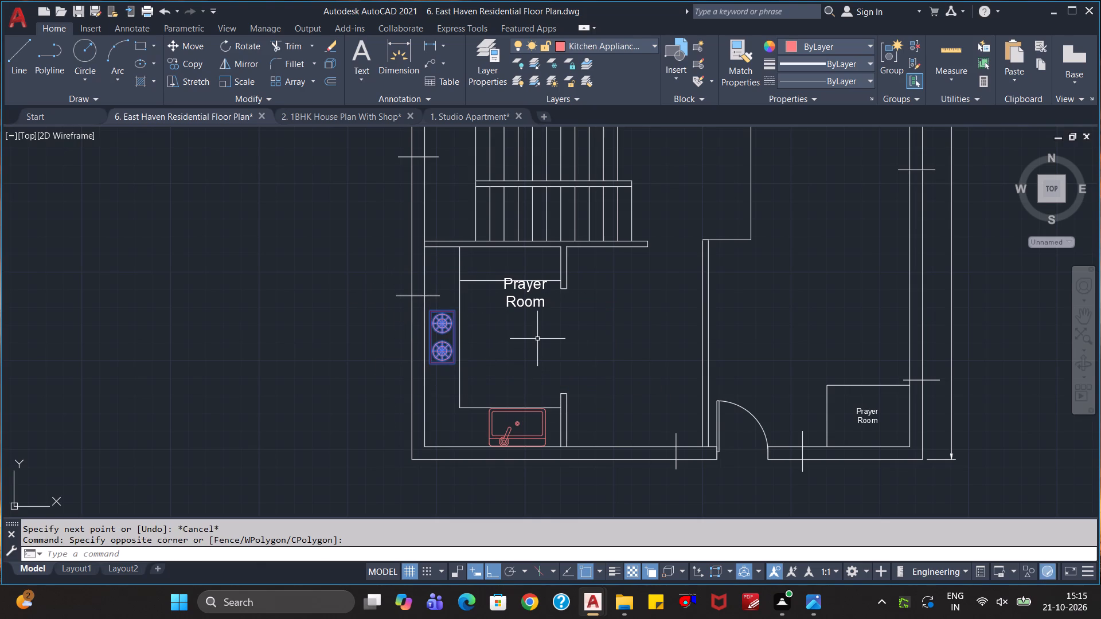
{"action": "key", "text": "m"}
{"action": "key", "text": "Return"}
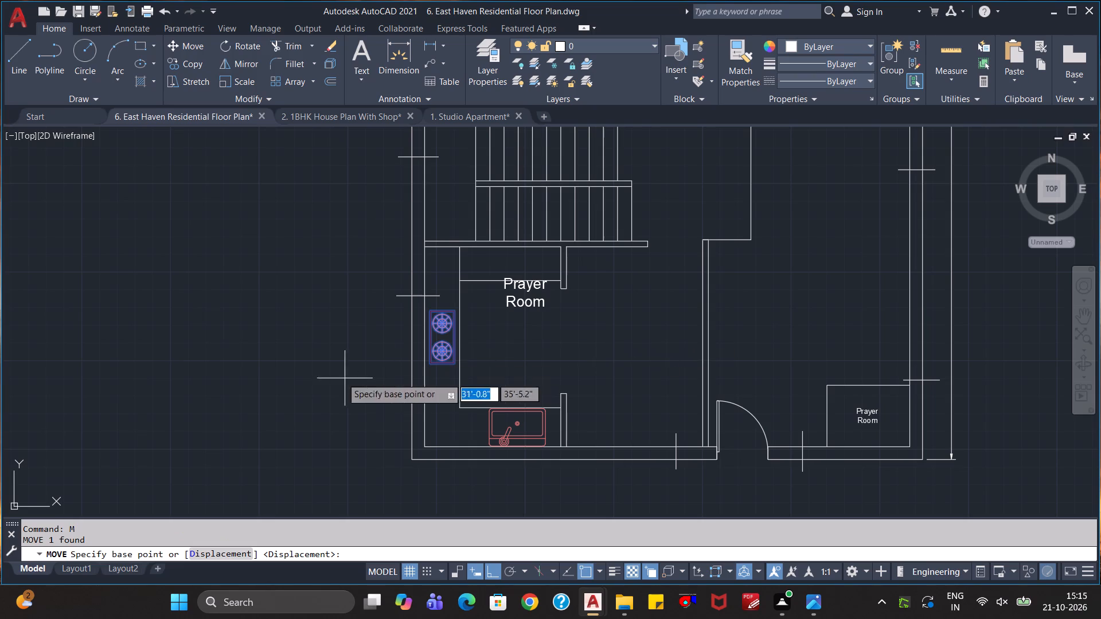
{"action": "left_click", "coordinate": [443, 340]}
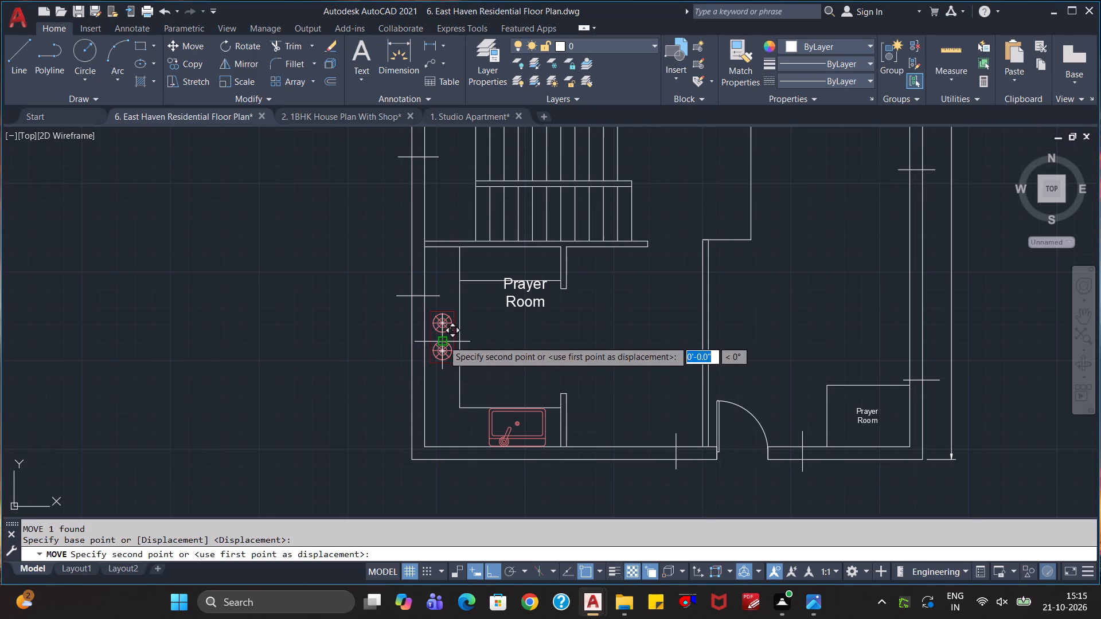
{"action": "left_click", "coordinate": [442, 352]}
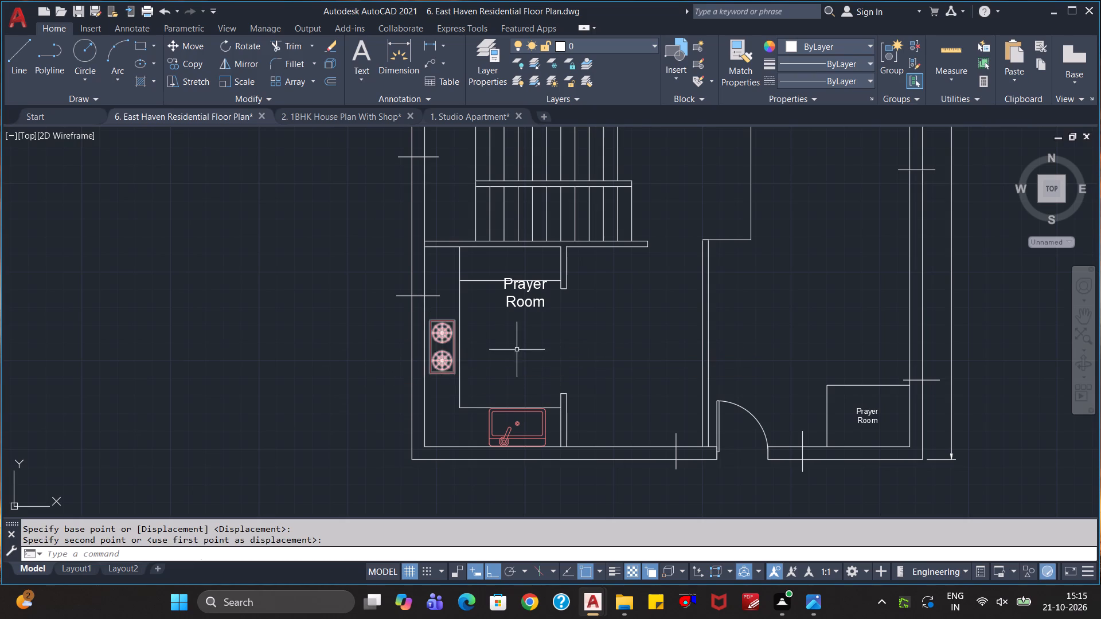
{"action": "key", "text": "Escape"}
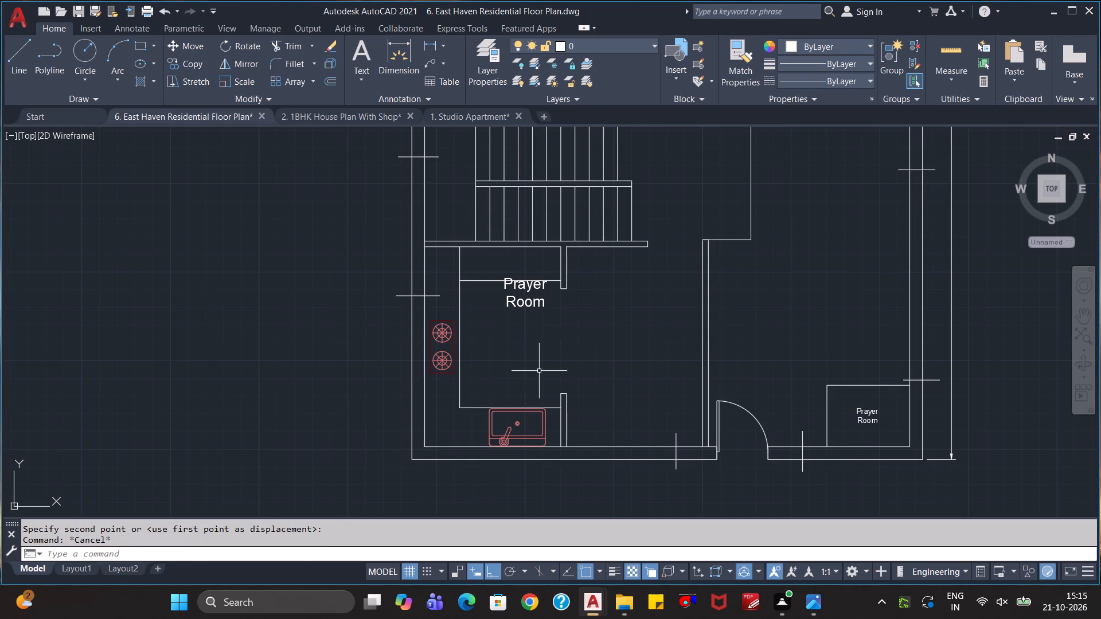
Offset the short vertical line between the kitchen sink and entrance door 4' away from the door, undoing the first offset and repeating it.
{"action": "scroll", "coordinate": [539, 371], "scroll_direction": "down", "scroll_amount": 1}
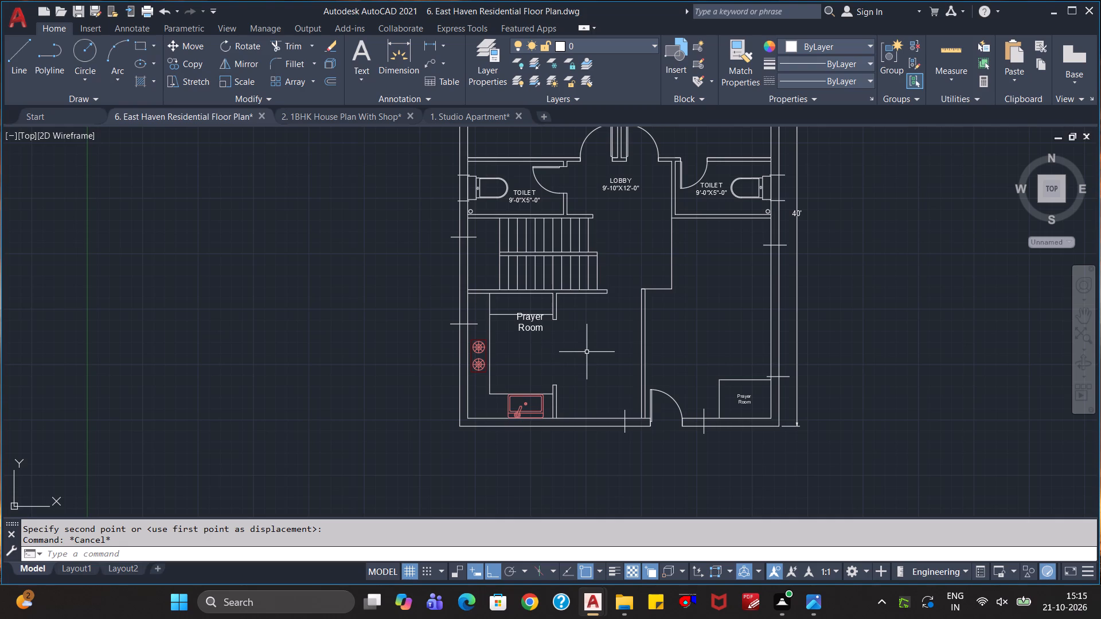
{"action": "key", "text": "o"}
{"action": "key", "text": "Return"}
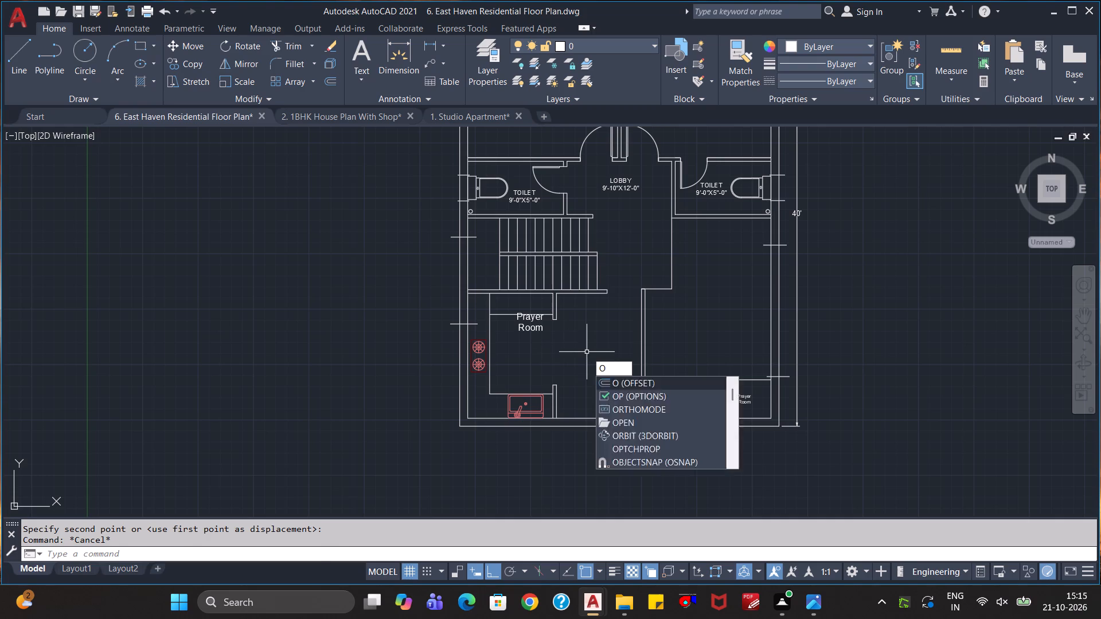
{"action": "type", "text": "4'"}
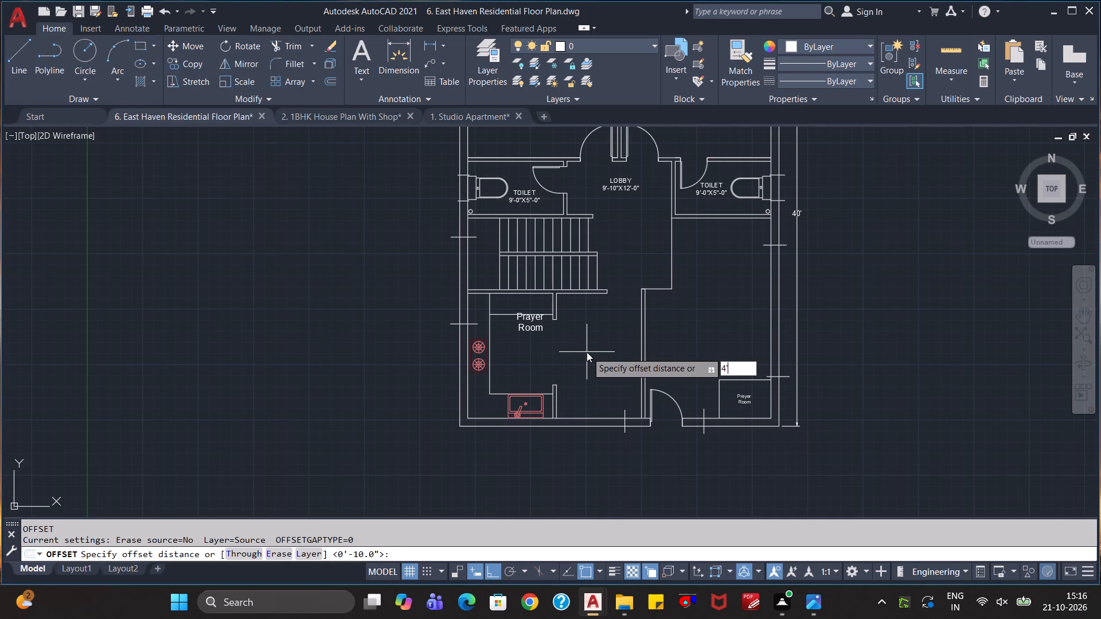
{"action": "key", "text": "Return"}
{"action": "scroll", "coordinate": [616, 428], "scroll_direction": "up", "scroll_amount": 2}
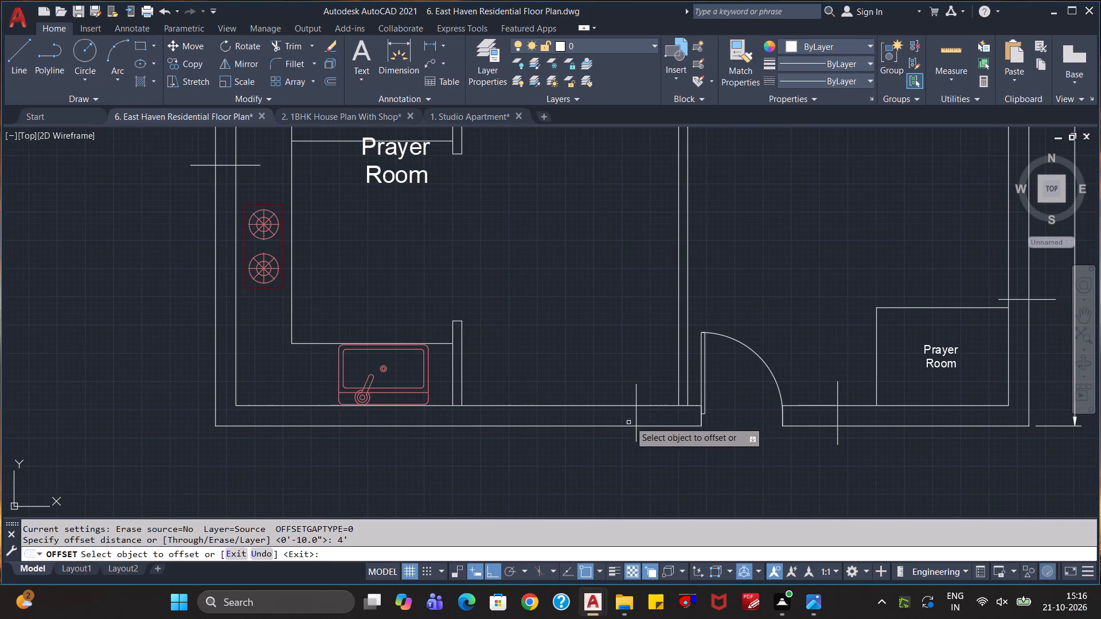
{"action": "left_click", "coordinate": [636, 419]}
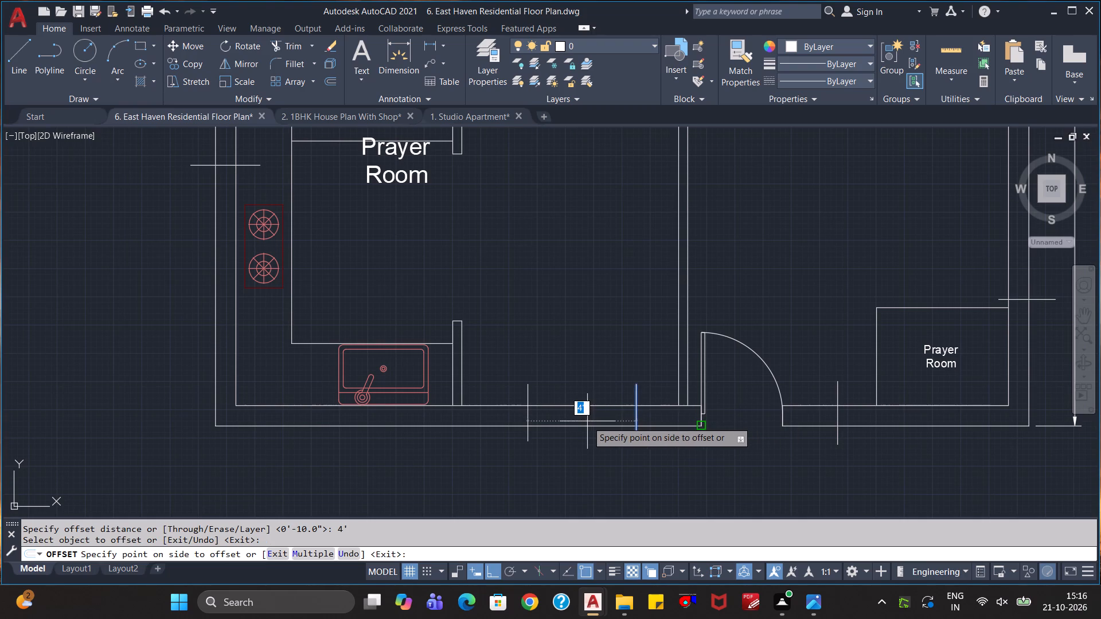
{"action": "left_click", "coordinate": [547, 421]}
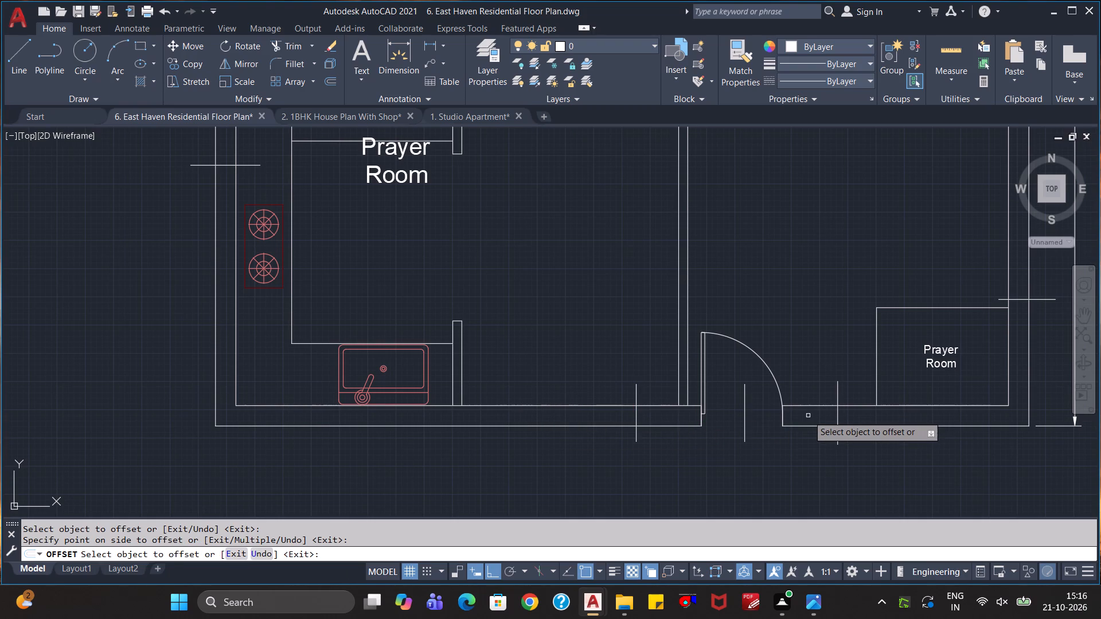
{"action": "key", "text": "ctrl+z"}
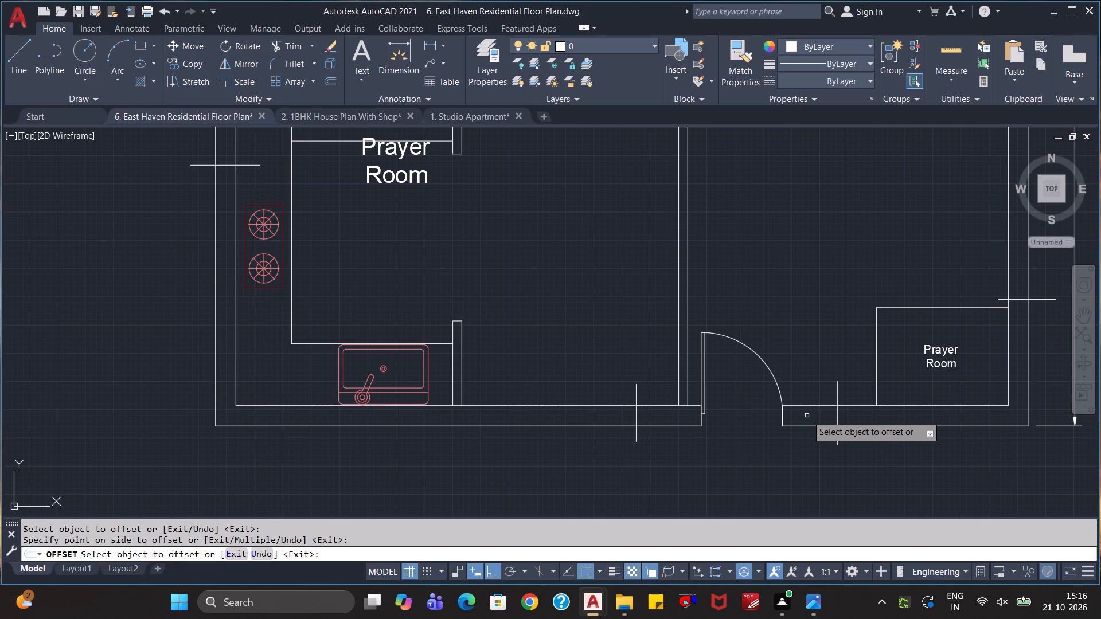
{"action": "key", "text": "o"}
{"action": "key", "text": "Return"}
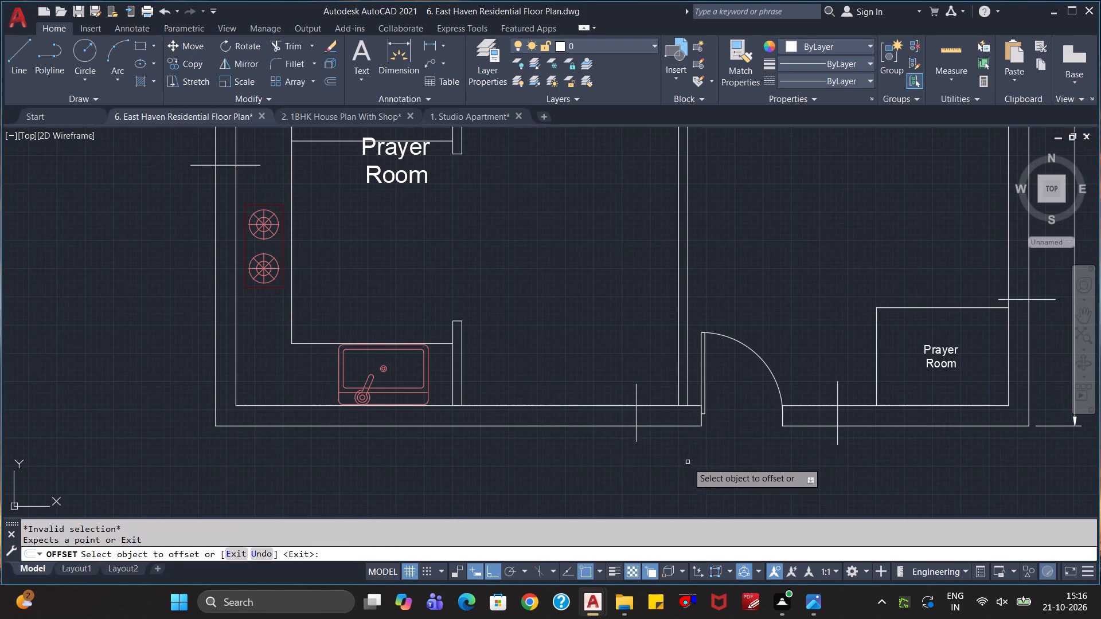
{"action": "left_click", "coordinate": [637, 417]}
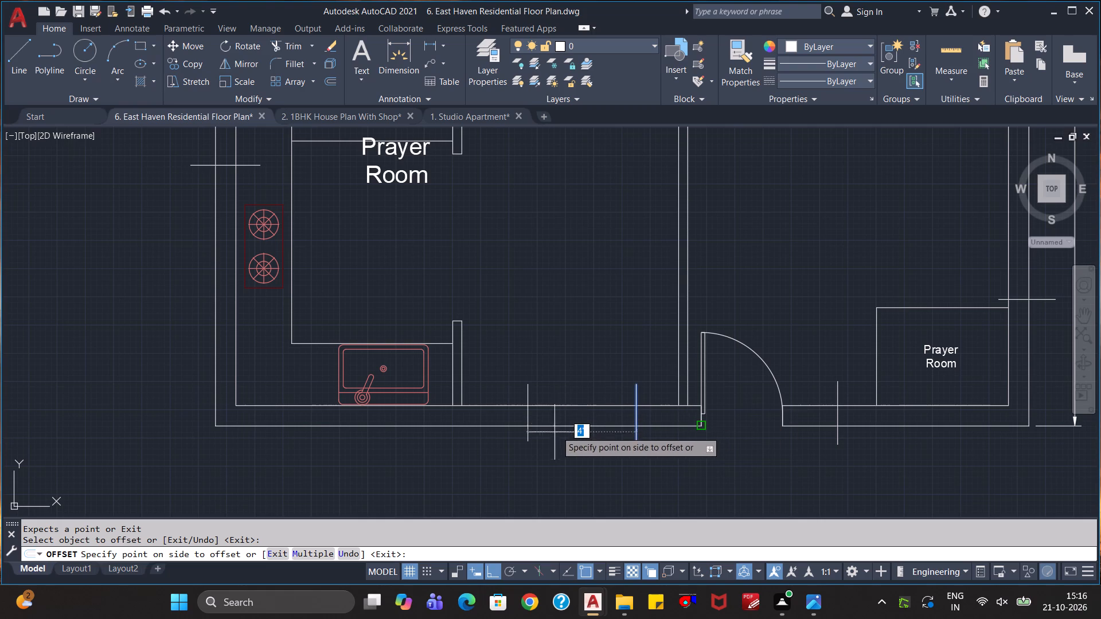
{"action": "left_click", "coordinate": [521, 452]}
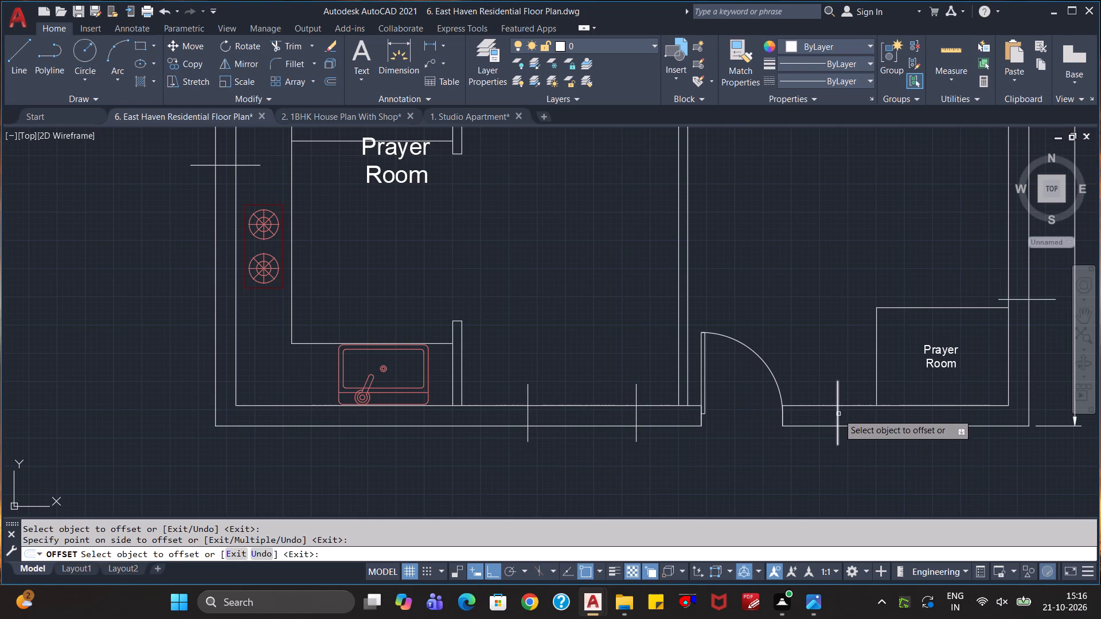
Offset the short vertical line between the entrance door and the small prayer room 4' away from the door.
{"action": "left_click", "coordinate": [837, 417]}
{"action": "left_click", "coordinate": [979, 465]}
{"action": "scroll", "coordinate": [888, 495], "scroll_direction": "down", "scroll_amount": 1}
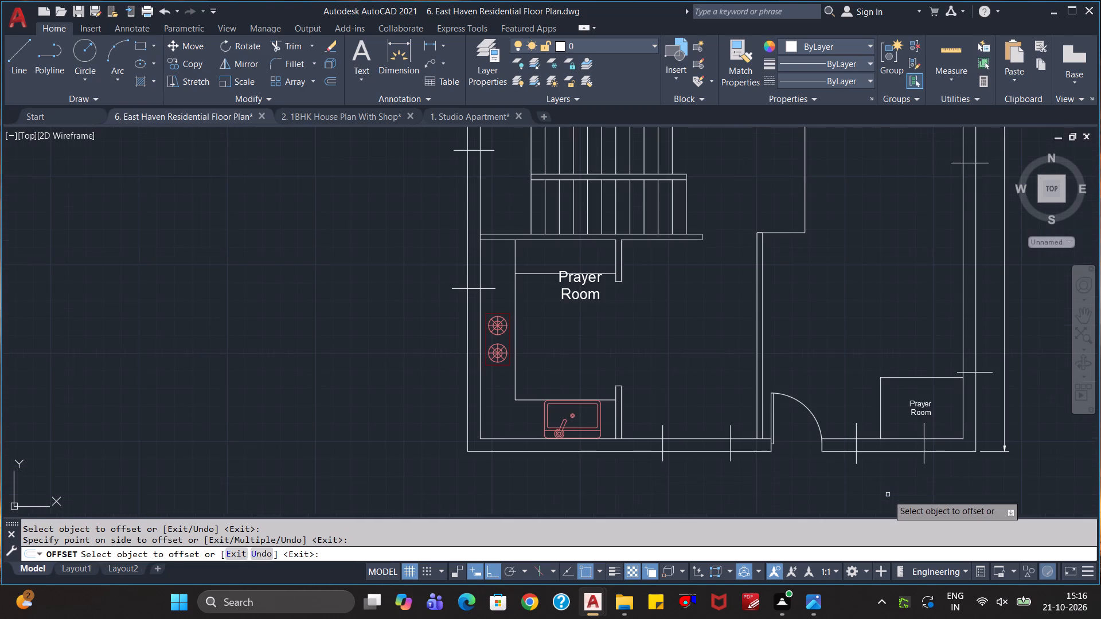
Offset the two short horizontal lines across the east outer wall, between the toilet and small prayer room, 4' toward each other.
{"action": "middle_click_drag", "start_coordinate": [962, 485], "coordinate": [791, 520]}
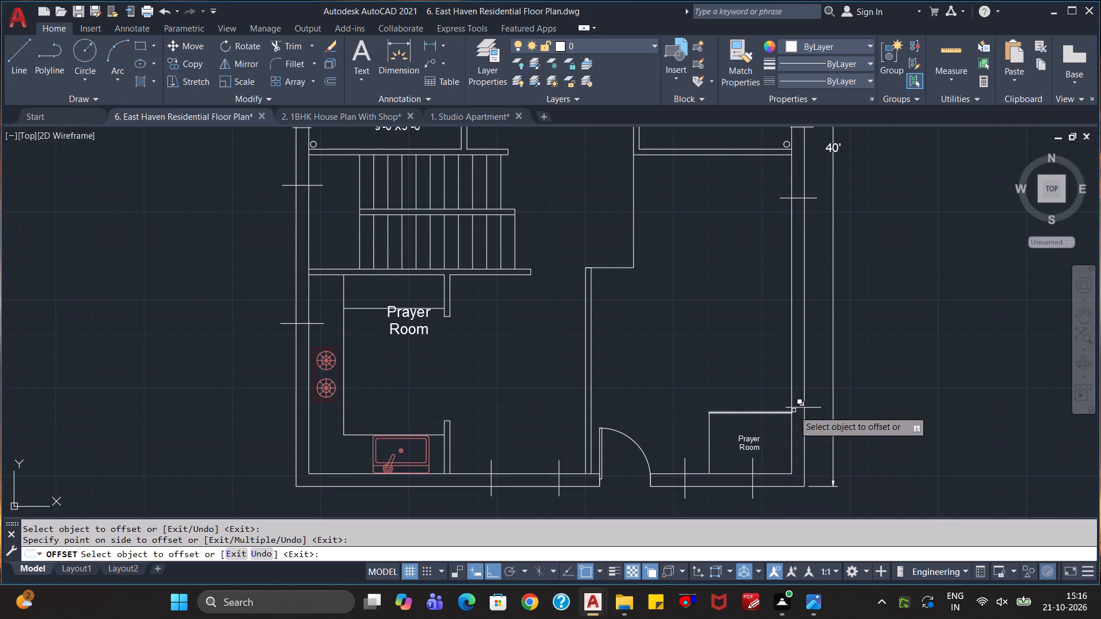
{"action": "left_click", "coordinate": [797, 407]}
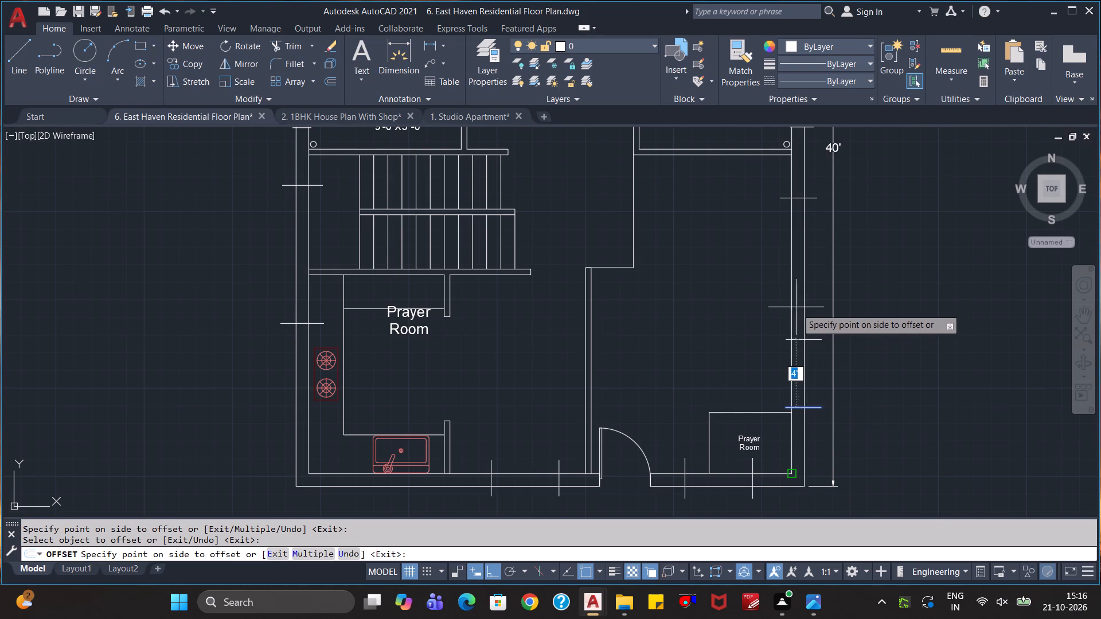
{"action": "left_click", "coordinate": [780, 297]}
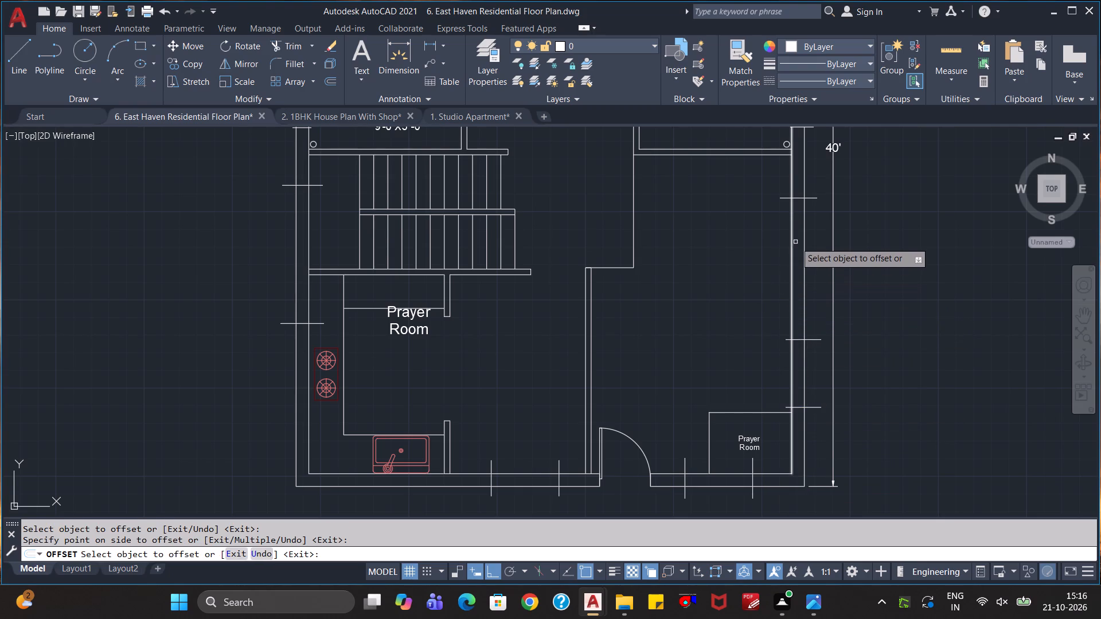
{"action": "left_click", "coordinate": [798, 198]}
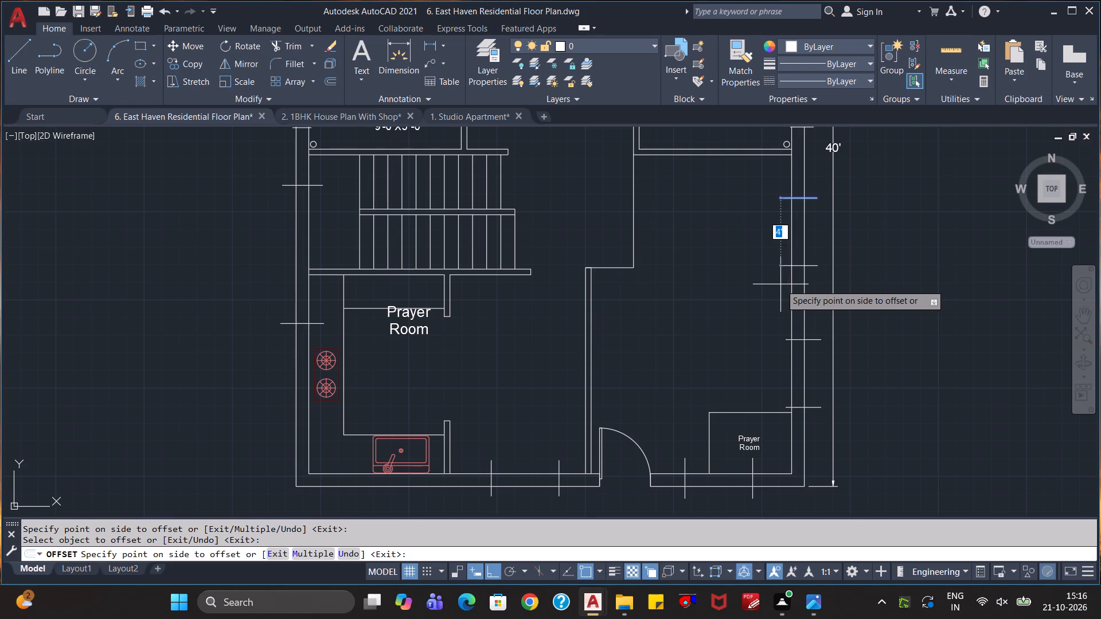
{"action": "left_click", "coordinate": [780, 284]}
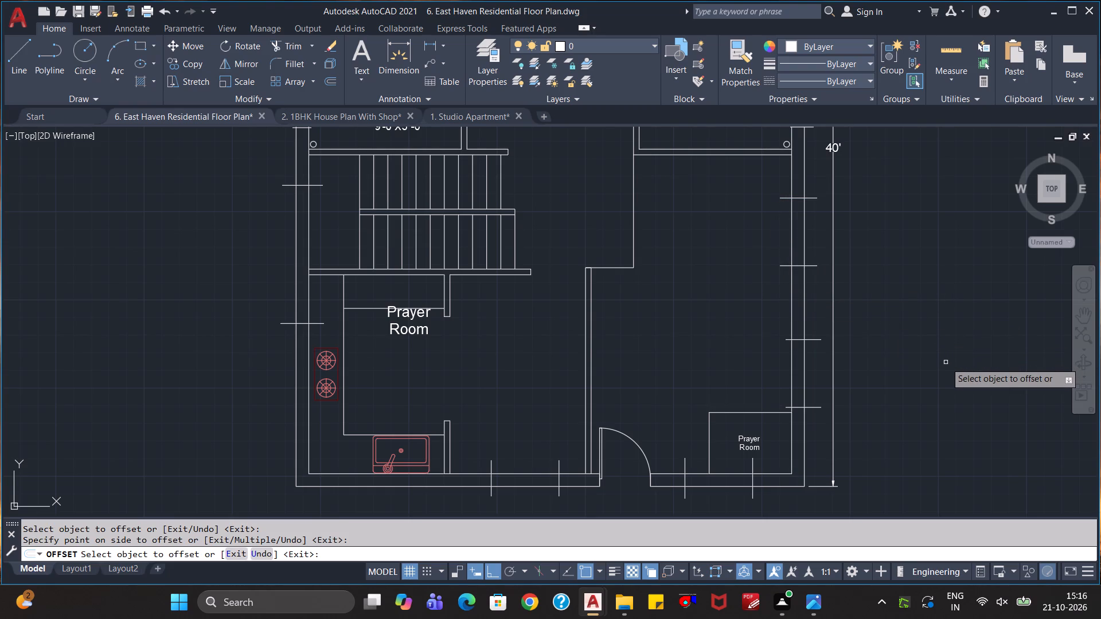
Look over the whole floor plan to check the opening marks along the outer walls.
{"action": "scroll", "coordinate": [892, 370], "scroll_direction": "down", "scroll_amount": 1}
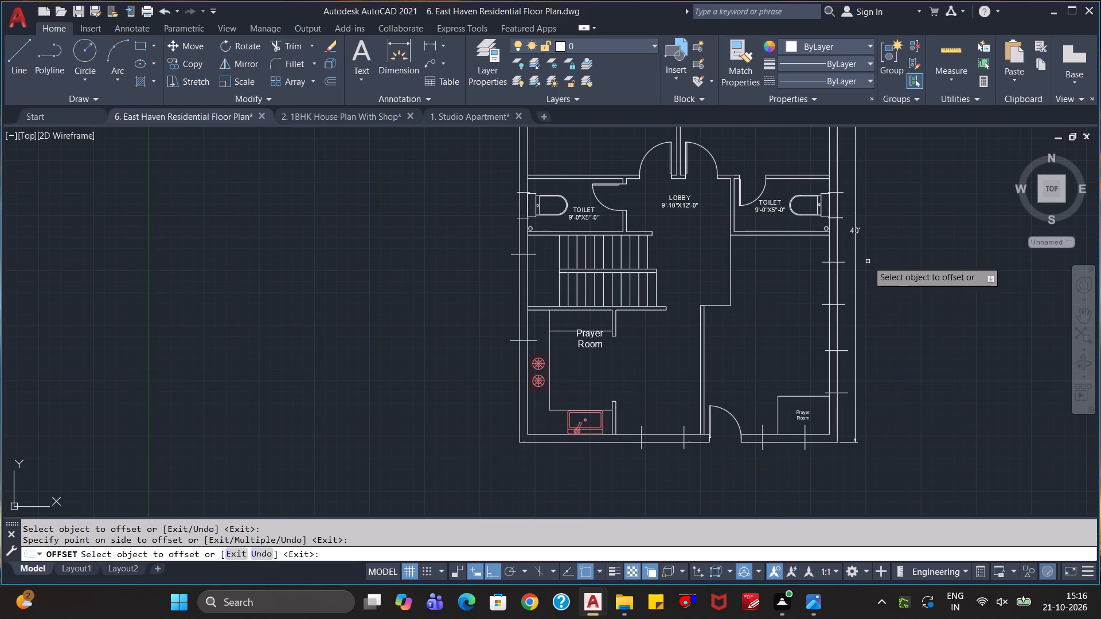
{"action": "middle_click_drag", "start_coordinate": [882, 201], "coordinate": [875, 323]}
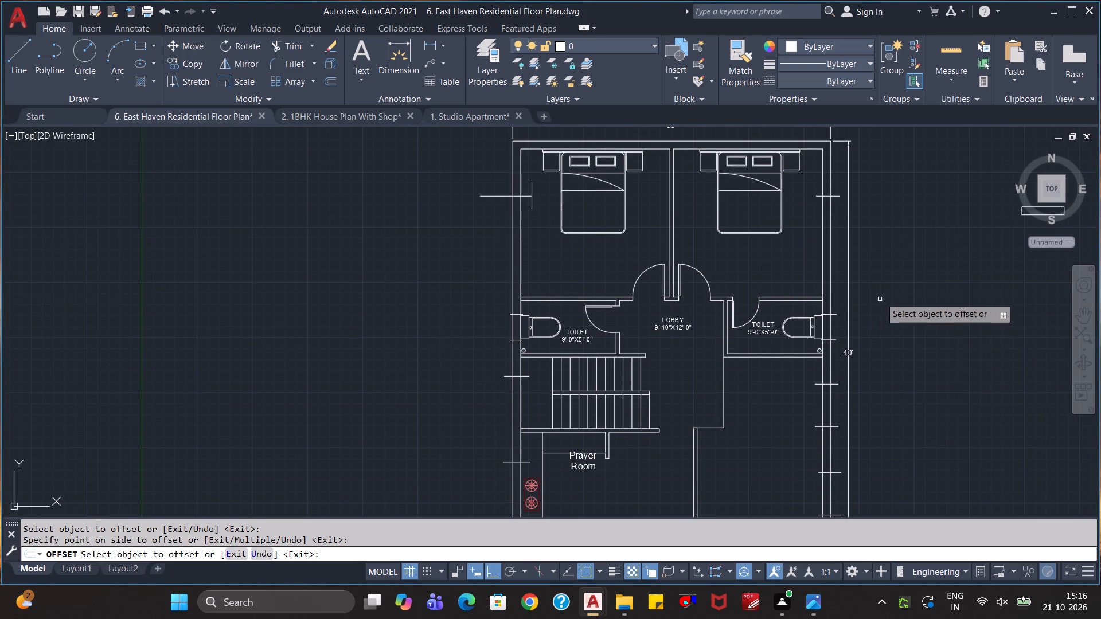
{"action": "scroll", "coordinate": [883, 289], "scroll_direction": "down", "scroll_amount": 1}
{"action": "middle_click_drag", "start_coordinate": [900, 373], "coordinate": [899, 314]}
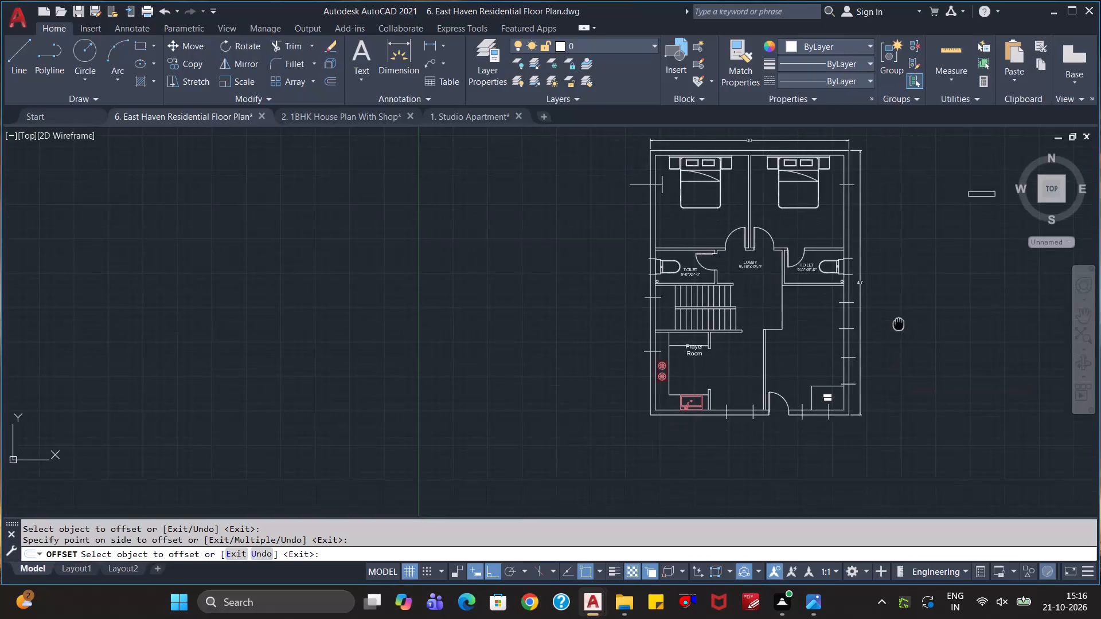
{"action": "middle_click_drag", "start_coordinate": [899, 314], "coordinate": [899, 252]}
{"action": "scroll", "coordinate": [899, 226], "scroll_direction": "up", "scroll_amount": 1}
{"action": "middle_click_drag", "start_coordinate": [899, 203], "coordinate": [899, 358]}
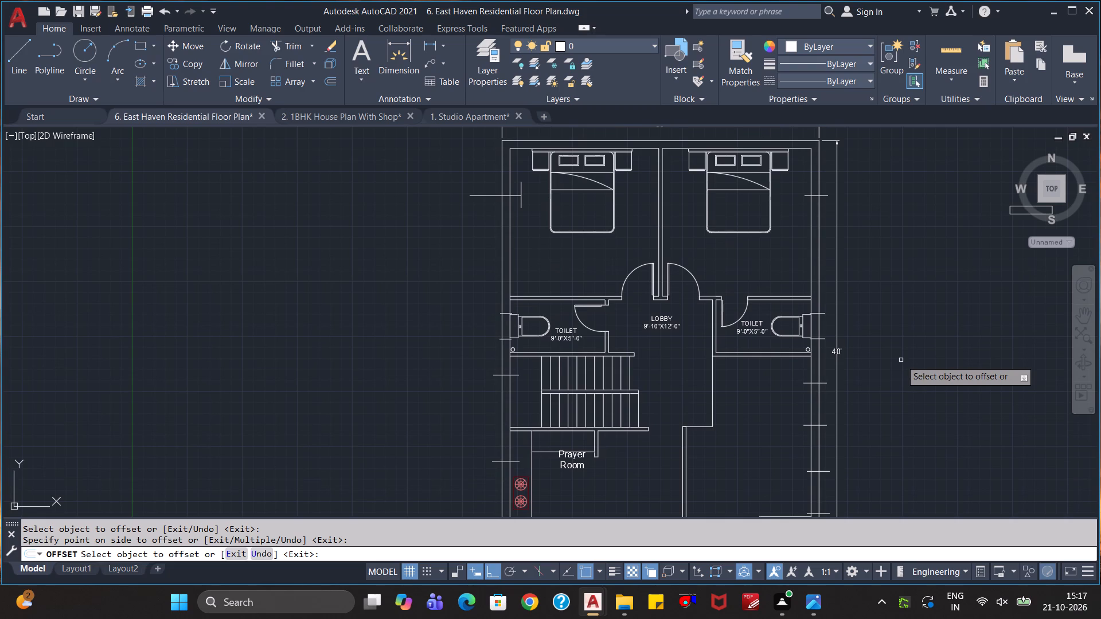
{"action": "scroll", "coordinate": [901, 360], "scroll_direction": "down", "scroll_amount": 1}
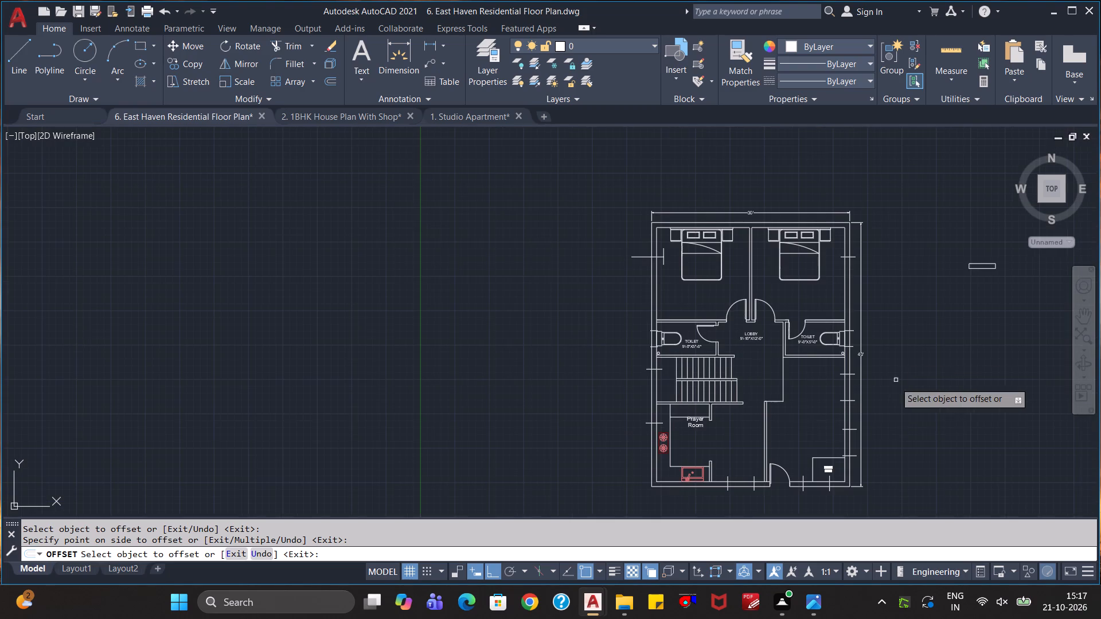
{"action": "middle_click_drag", "start_coordinate": [890, 406], "coordinate": [882, 370]}
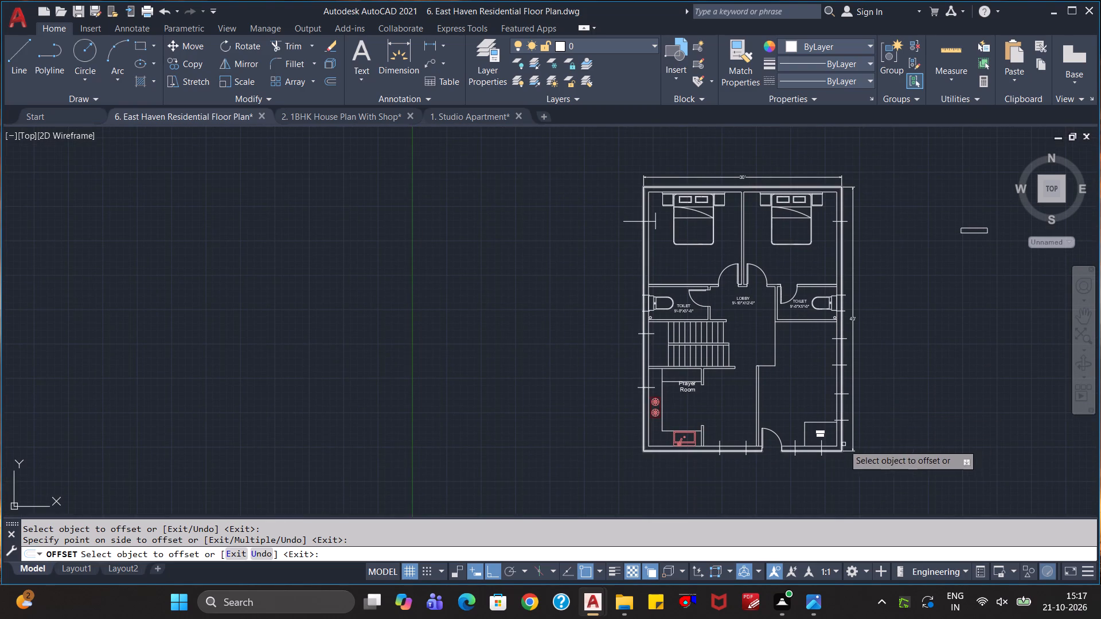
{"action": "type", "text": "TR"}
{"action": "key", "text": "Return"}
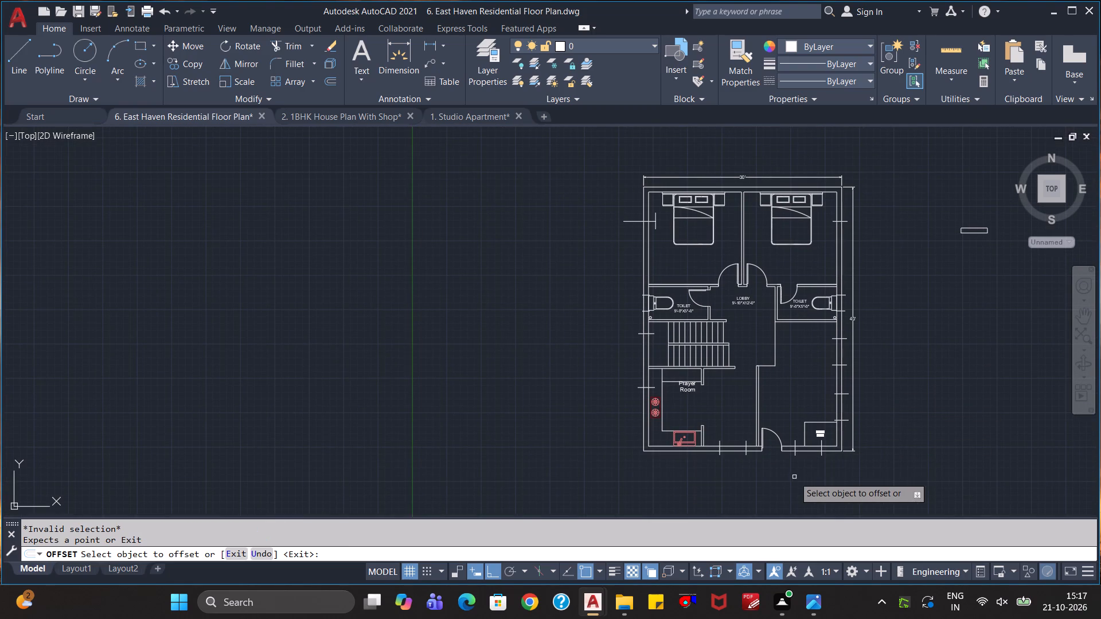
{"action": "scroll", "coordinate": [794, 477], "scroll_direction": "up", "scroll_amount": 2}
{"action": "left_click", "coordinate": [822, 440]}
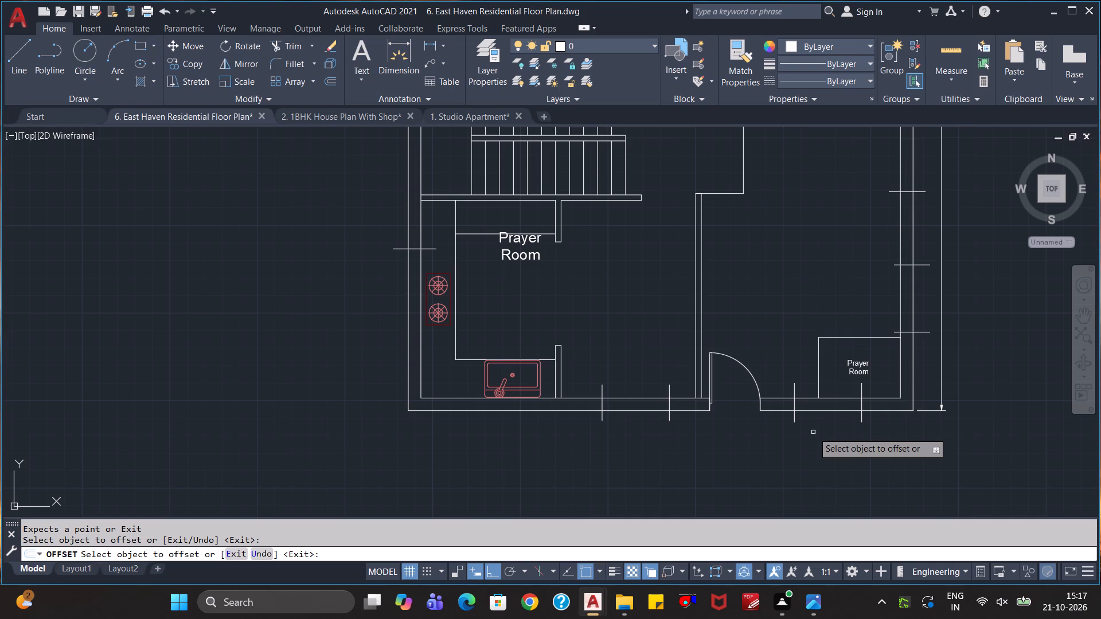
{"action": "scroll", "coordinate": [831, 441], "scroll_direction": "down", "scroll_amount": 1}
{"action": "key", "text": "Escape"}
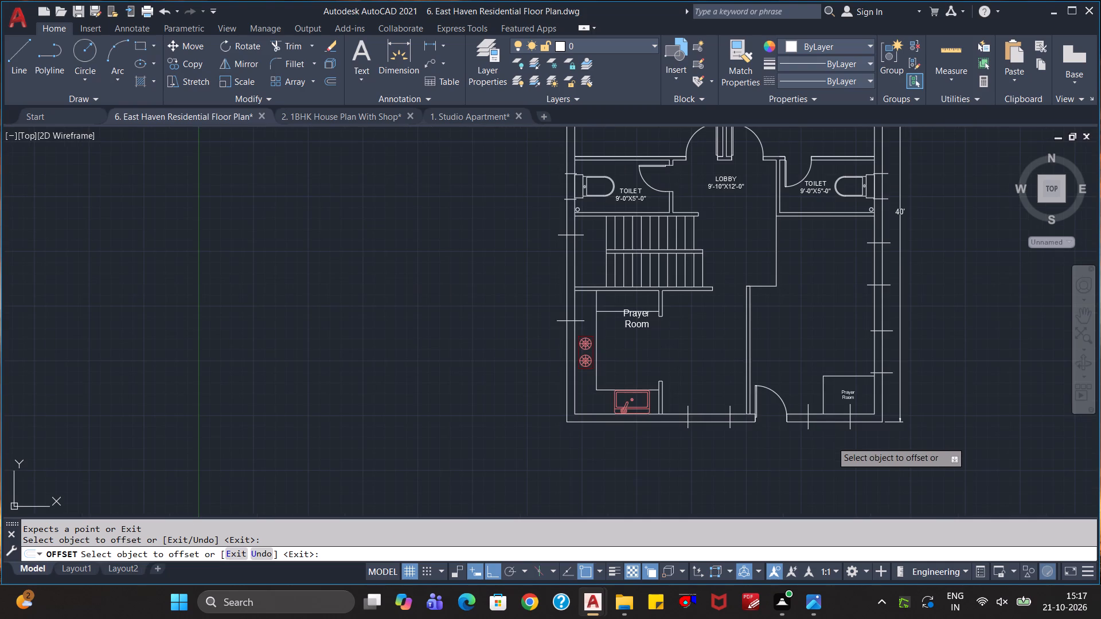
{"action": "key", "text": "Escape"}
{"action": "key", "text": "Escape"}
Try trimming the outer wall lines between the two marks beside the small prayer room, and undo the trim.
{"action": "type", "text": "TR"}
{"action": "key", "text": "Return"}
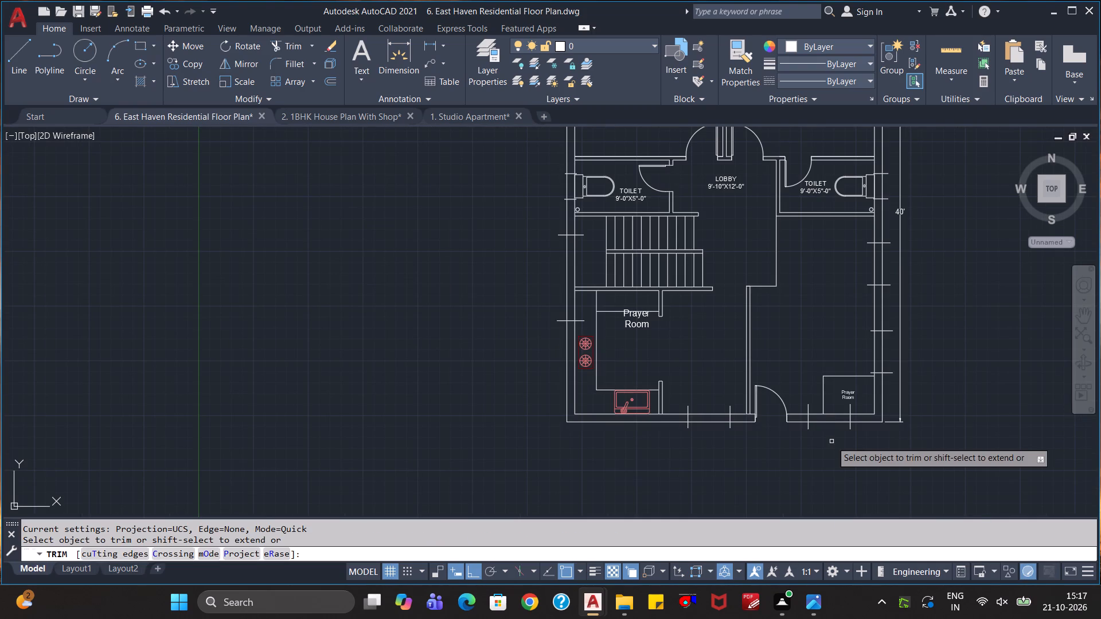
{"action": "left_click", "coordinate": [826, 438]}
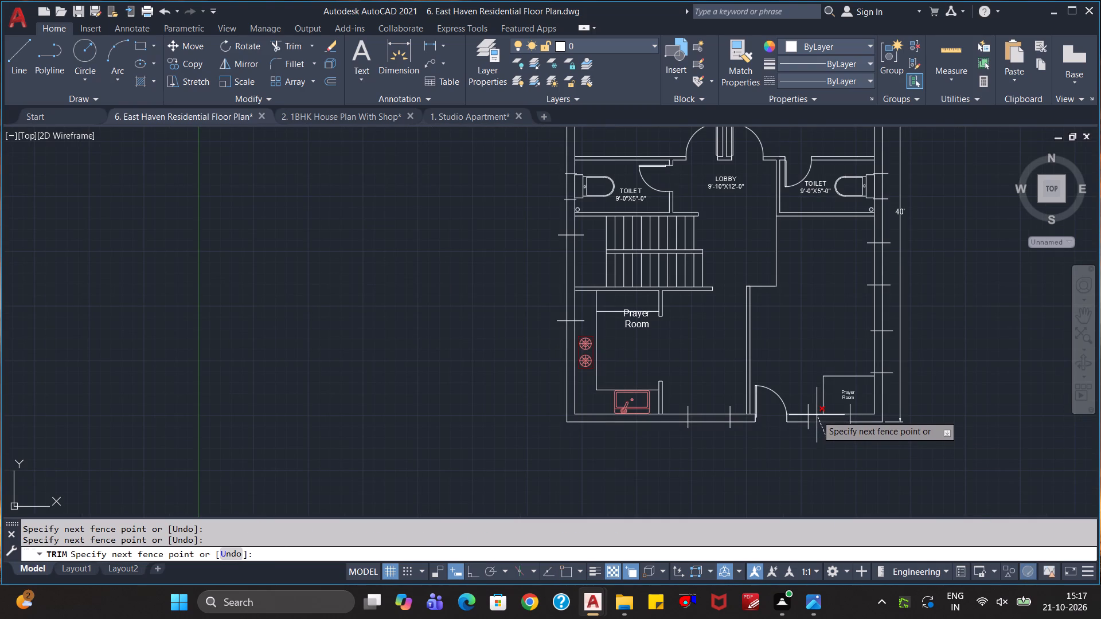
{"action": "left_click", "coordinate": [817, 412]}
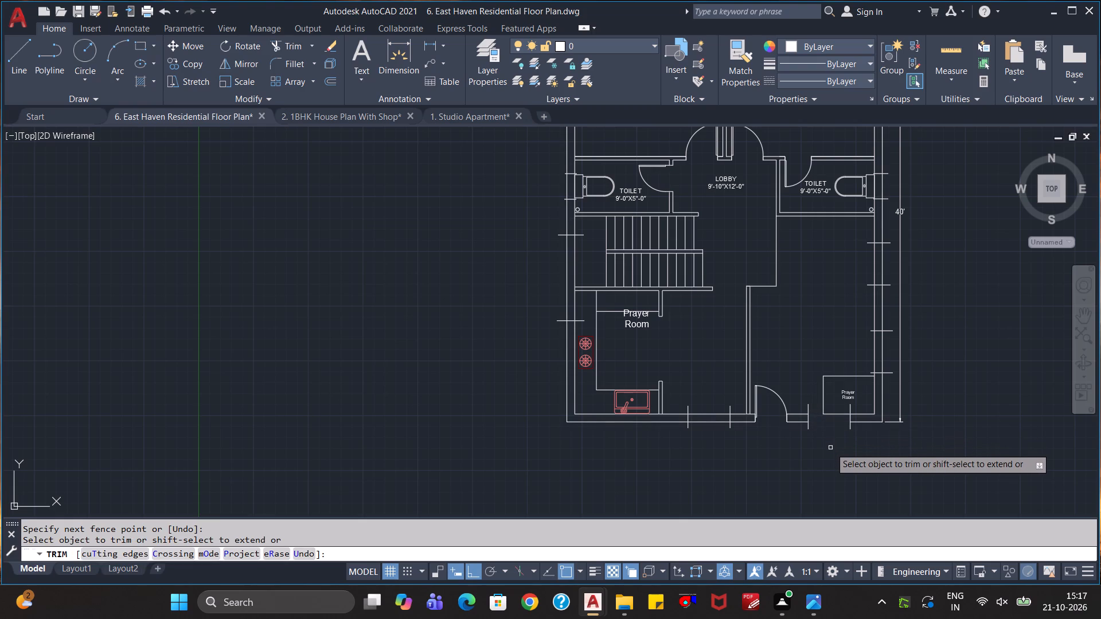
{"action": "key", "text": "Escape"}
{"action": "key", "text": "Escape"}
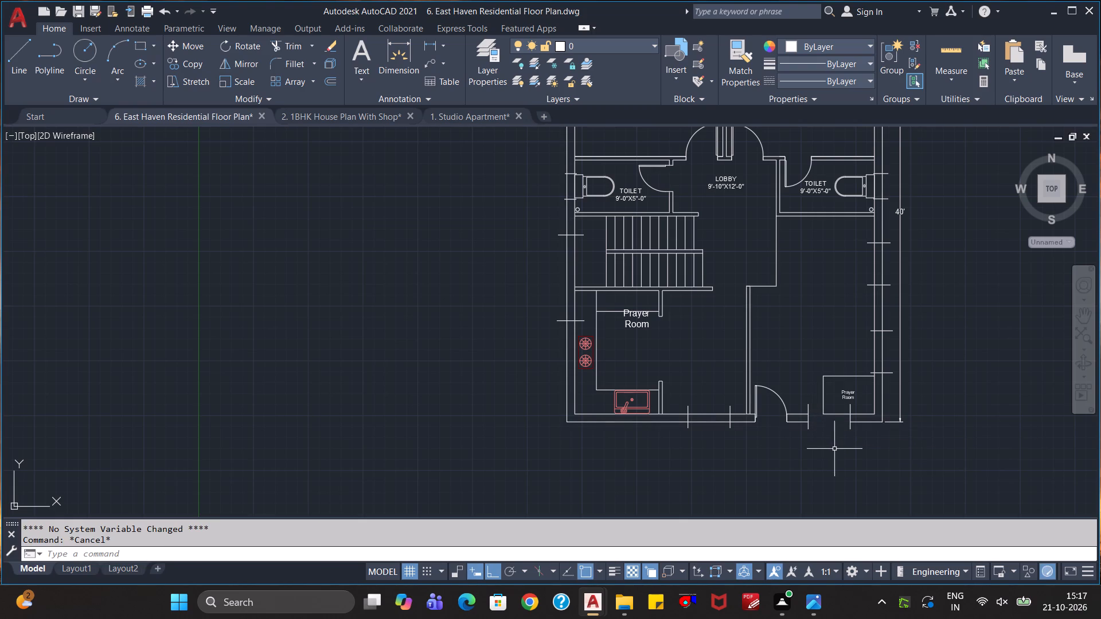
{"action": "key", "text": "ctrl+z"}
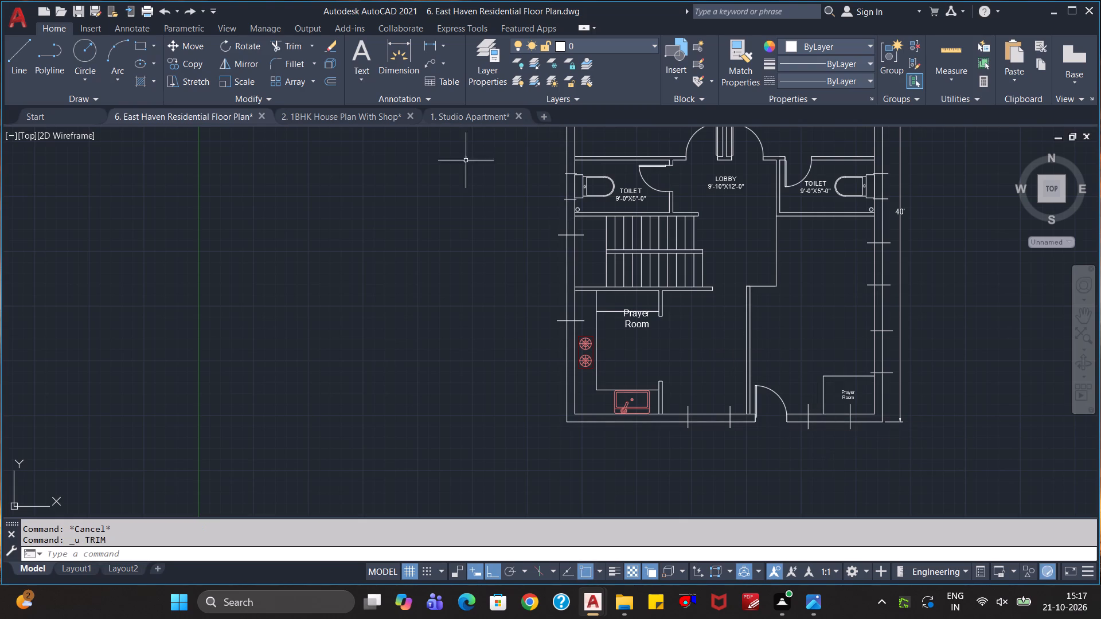
Draw a rectangle over the small prayer room outline, from its northwest corner to the inner wall corner diagonally opposite.
{"action": "left_click", "coordinate": [142, 42]}
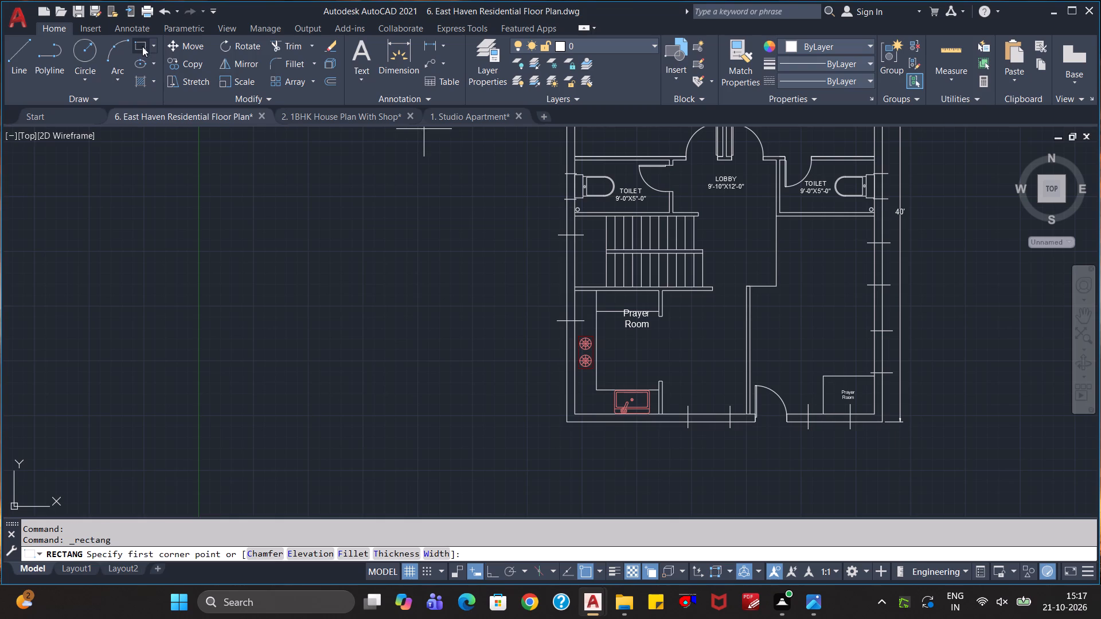
{"action": "scroll", "coordinate": [840, 343], "scroll_direction": "up", "scroll_amount": 3}
{"action": "middle_click_drag", "start_coordinate": [858, 408], "coordinate": [824, 171]}
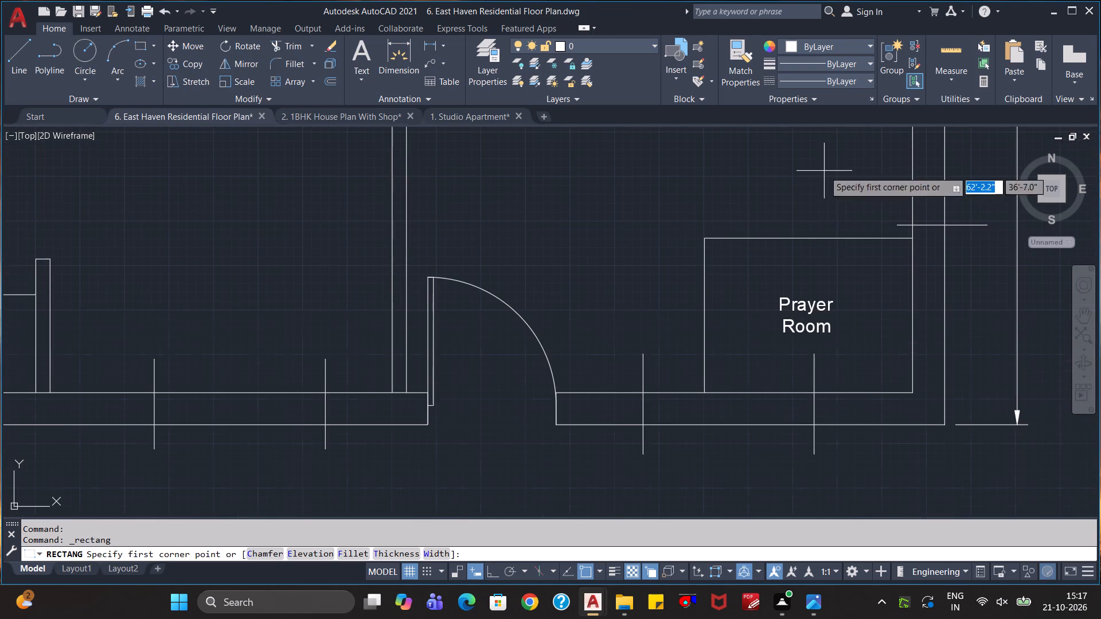
{"action": "left_click", "coordinate": [702, 241]}
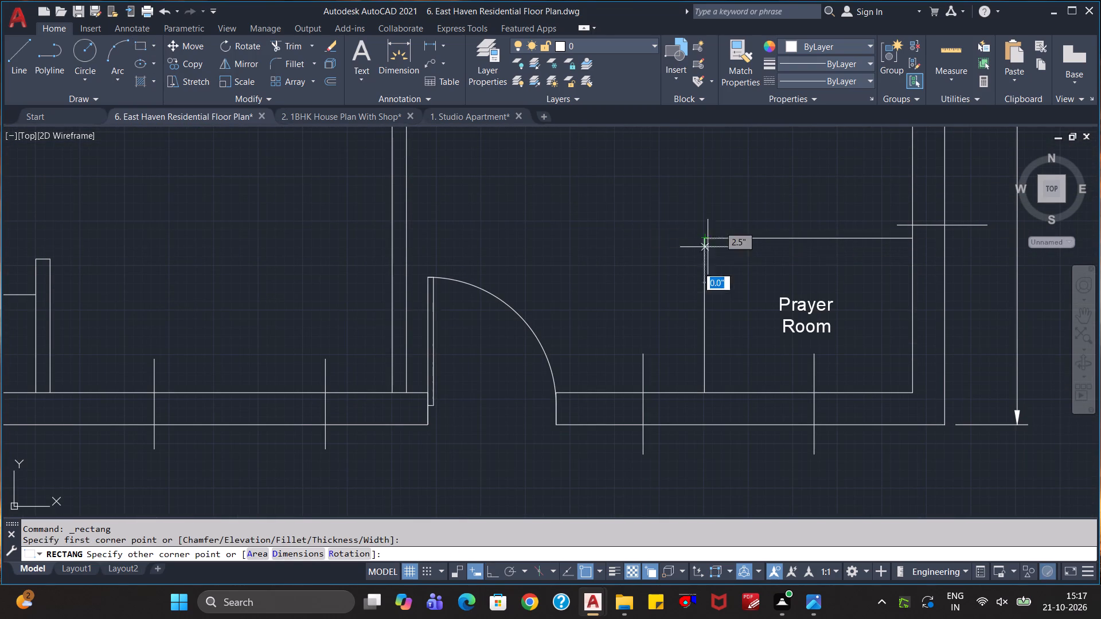
{"action": "left_click", "coordinate": [912, 395]}
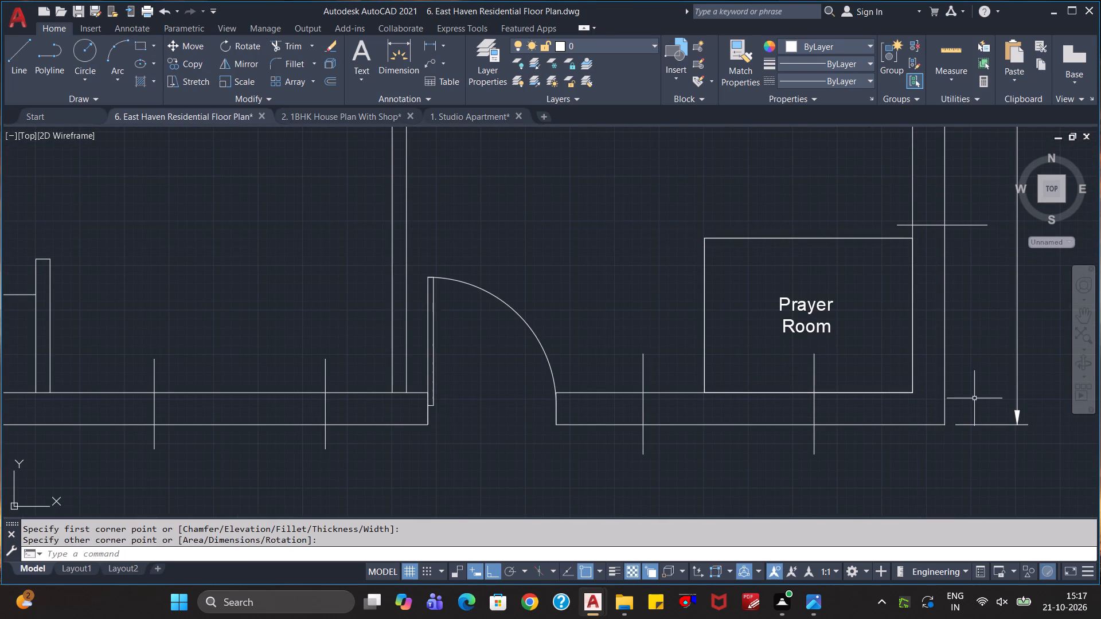
{"action": "key", "text": "Escape"}
{"action": "key", "text": "Escape"}
{"action": "key", "text": "Escape"}
{"action": "key", "text": "Escape"}
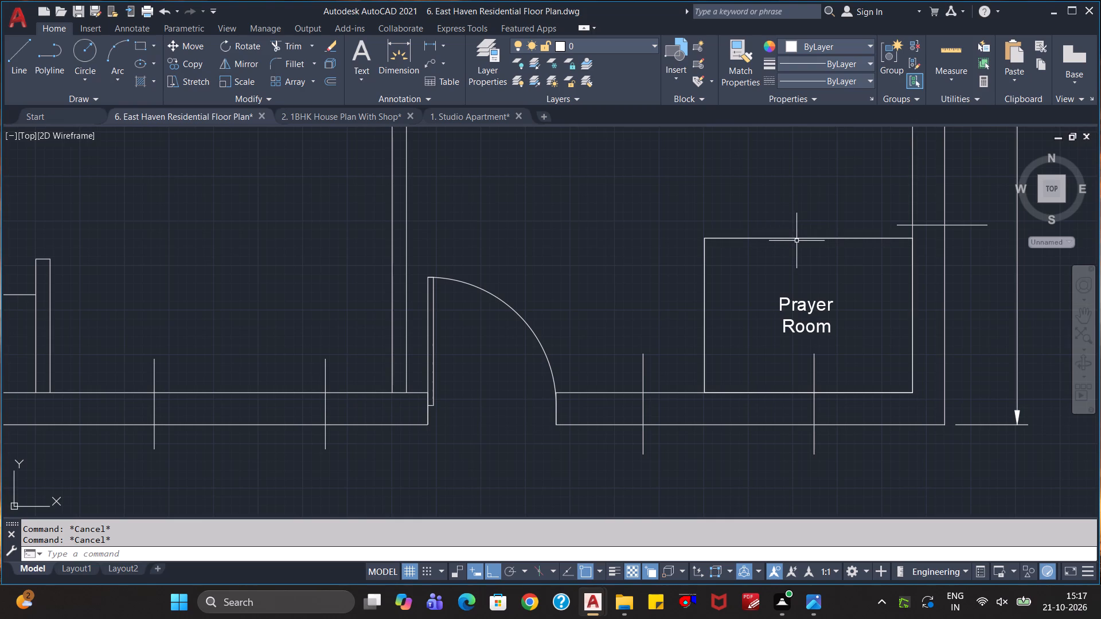
Delete the separate north and west lines of the small prayer room that lie under the new rectangle.
{"action": "left_click", "coordinate": [799, 240]}
{"action": "left_click", "coordinate": [846, 303]}
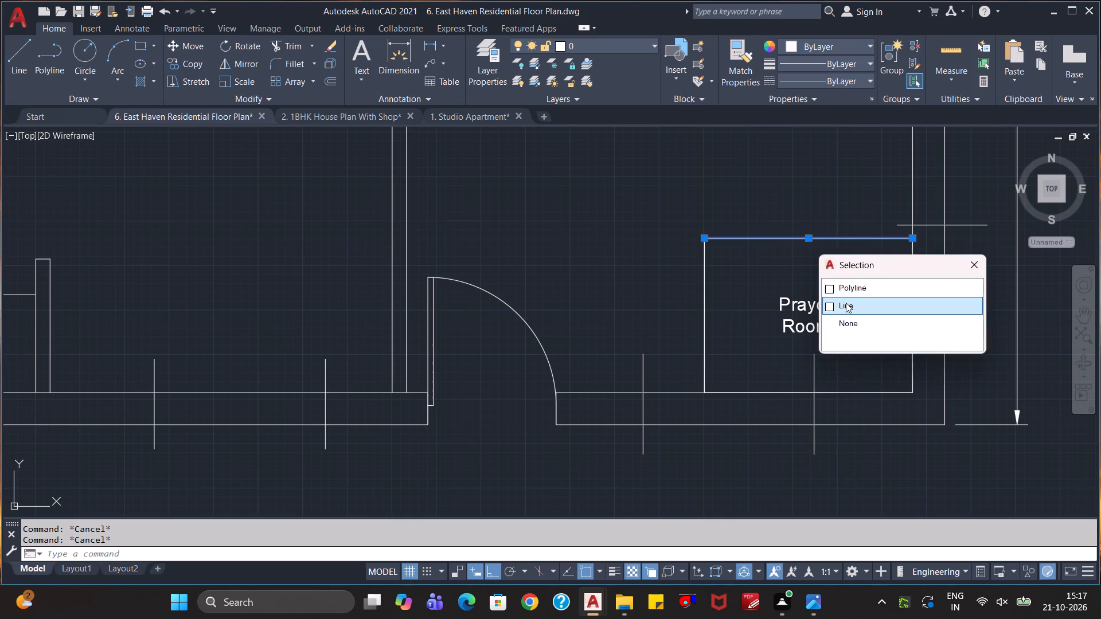
{"action": "key", "text": "Delete"}
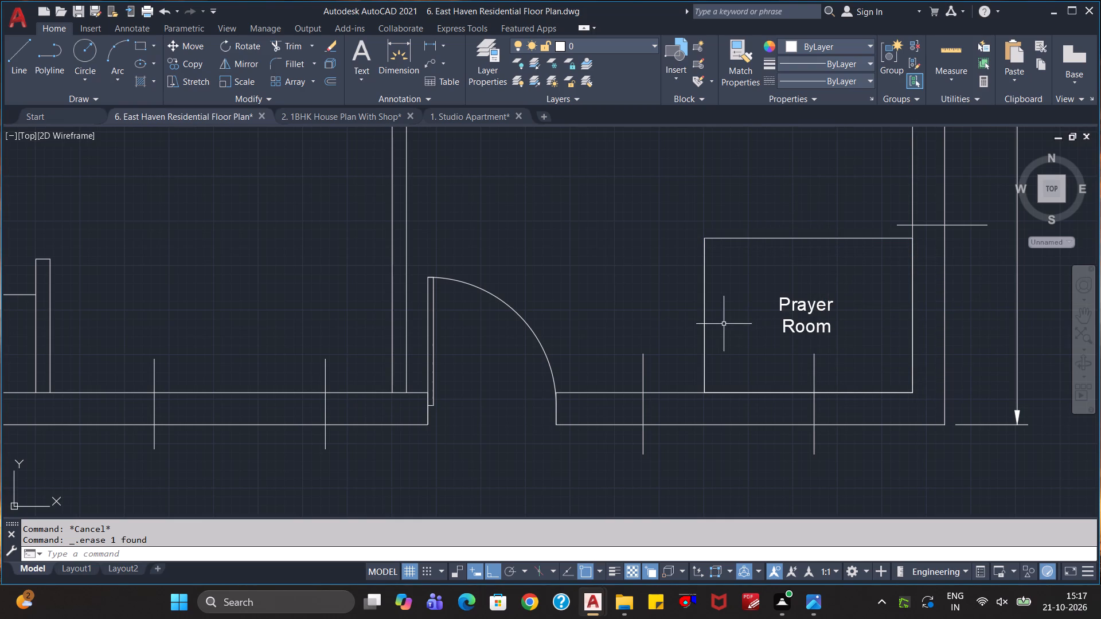
{"action": "left_click", "coordinate": [704, 337]}
{"action": "left_click", "coordinate": [739, 404]}
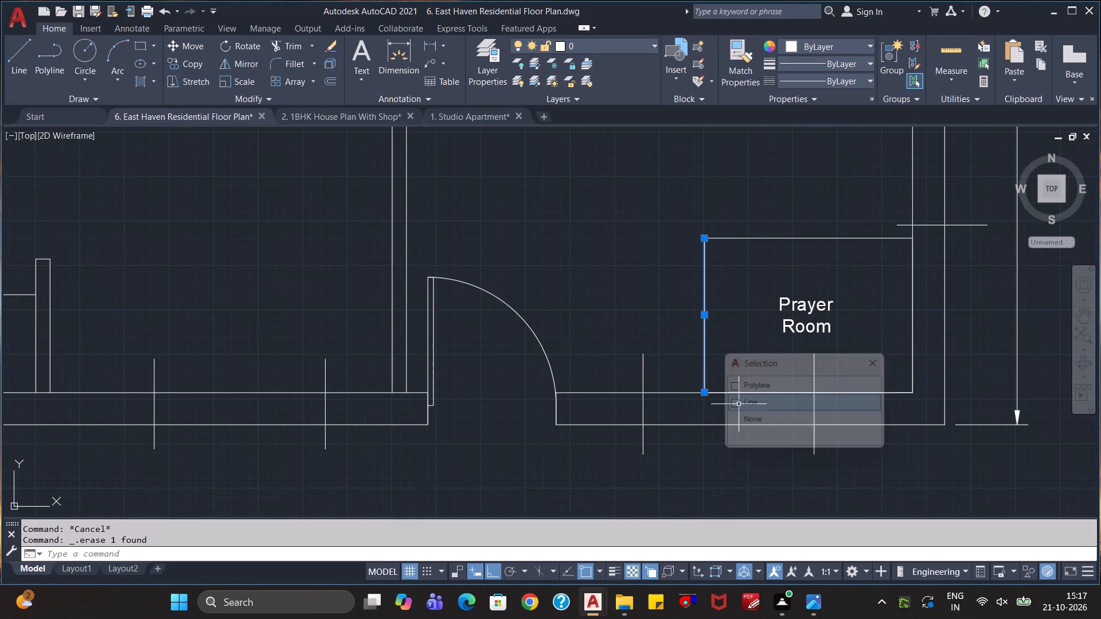
{"action": "key", "text": "Delete"}
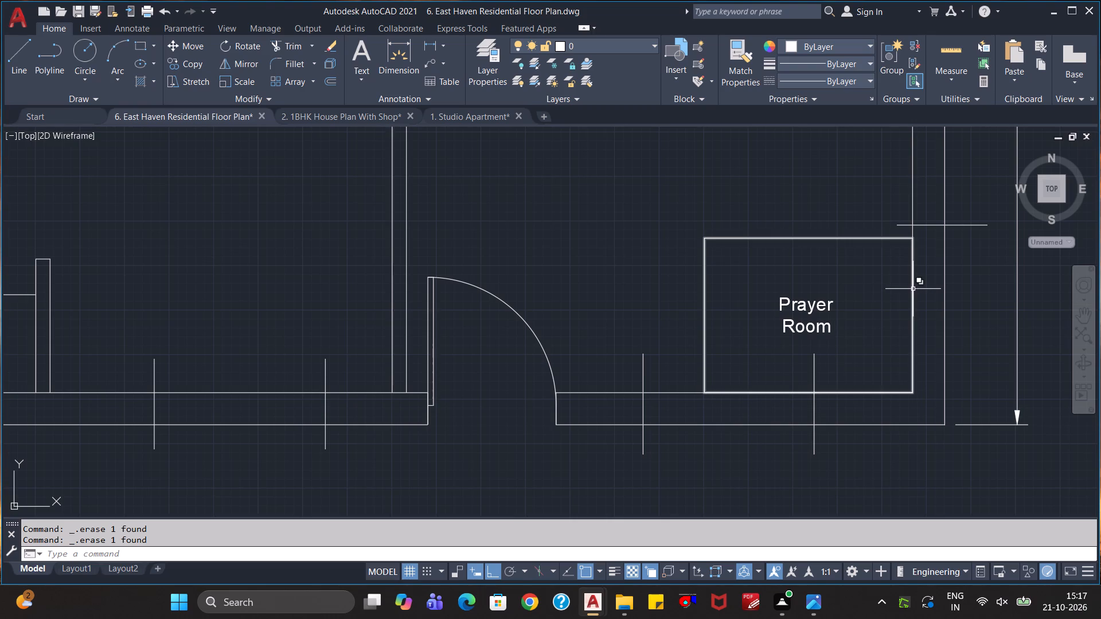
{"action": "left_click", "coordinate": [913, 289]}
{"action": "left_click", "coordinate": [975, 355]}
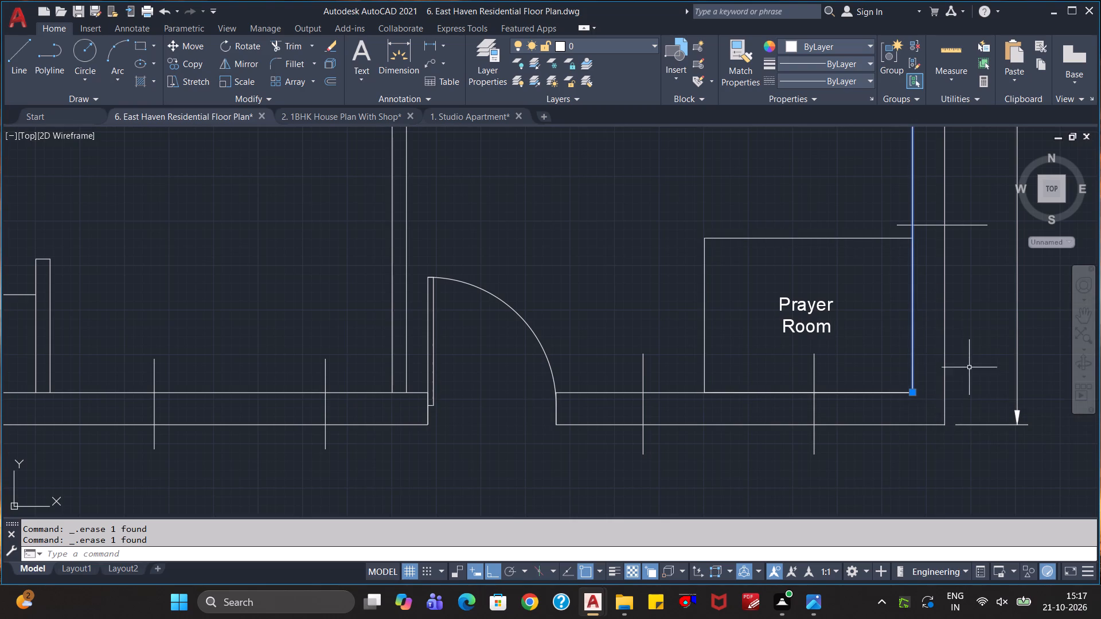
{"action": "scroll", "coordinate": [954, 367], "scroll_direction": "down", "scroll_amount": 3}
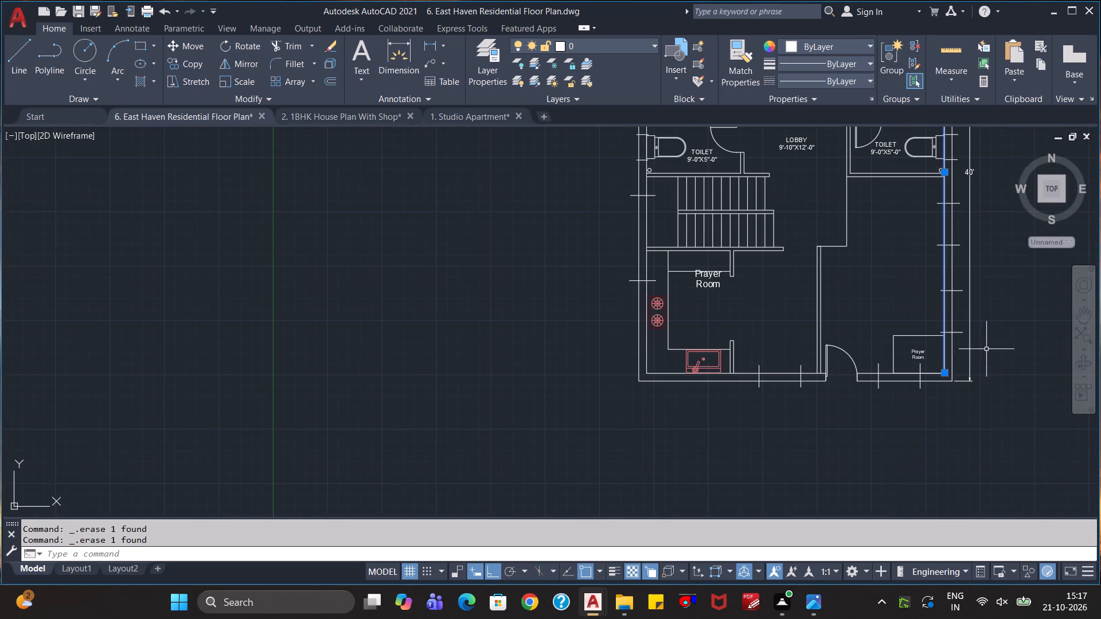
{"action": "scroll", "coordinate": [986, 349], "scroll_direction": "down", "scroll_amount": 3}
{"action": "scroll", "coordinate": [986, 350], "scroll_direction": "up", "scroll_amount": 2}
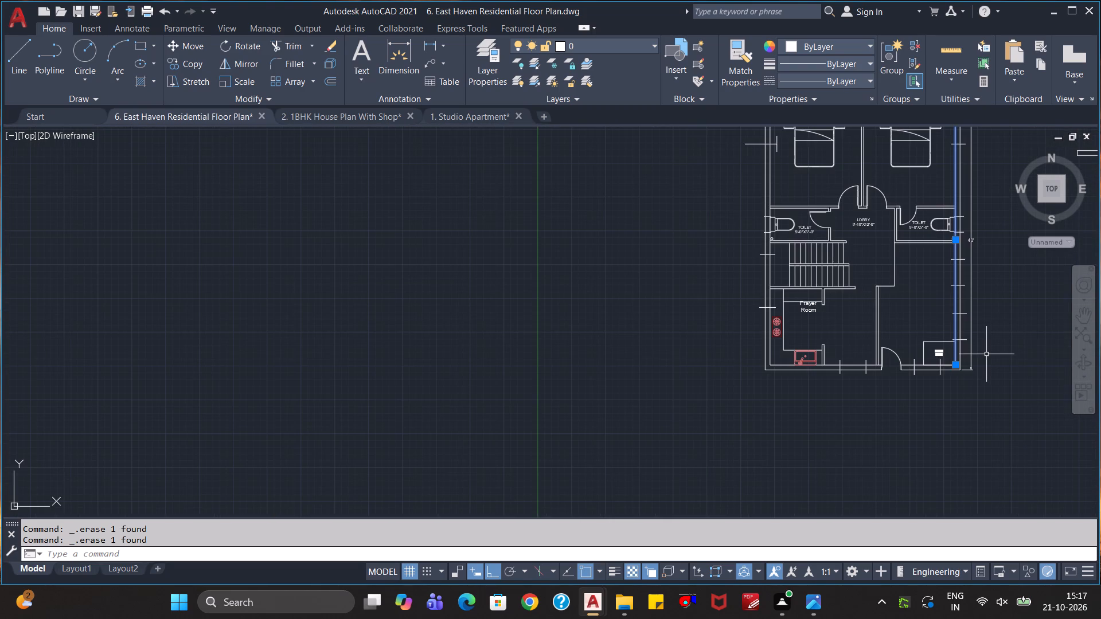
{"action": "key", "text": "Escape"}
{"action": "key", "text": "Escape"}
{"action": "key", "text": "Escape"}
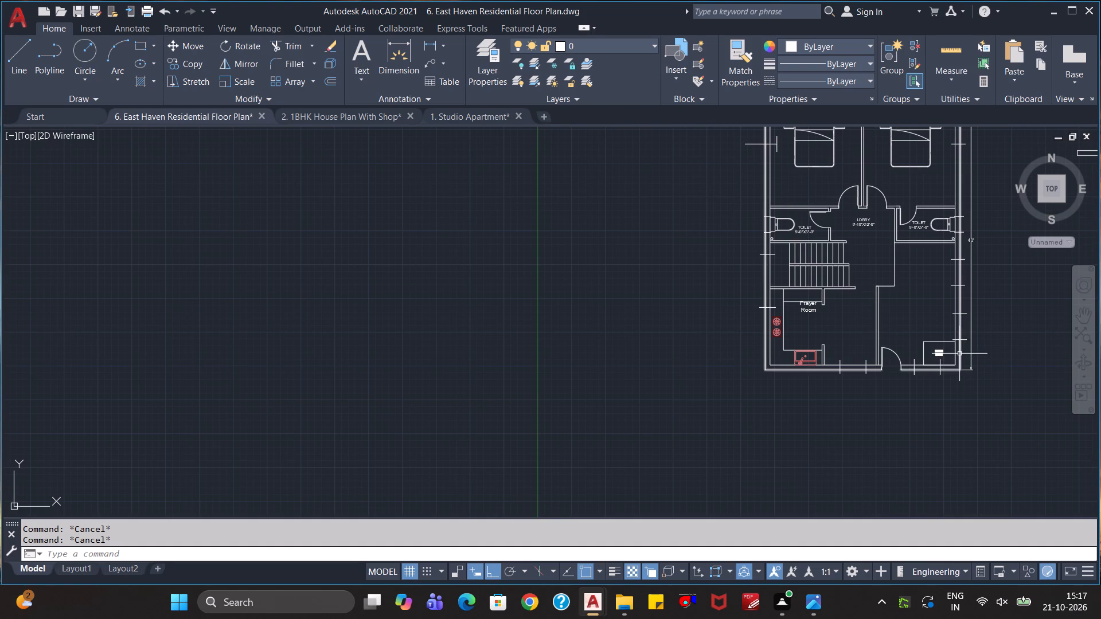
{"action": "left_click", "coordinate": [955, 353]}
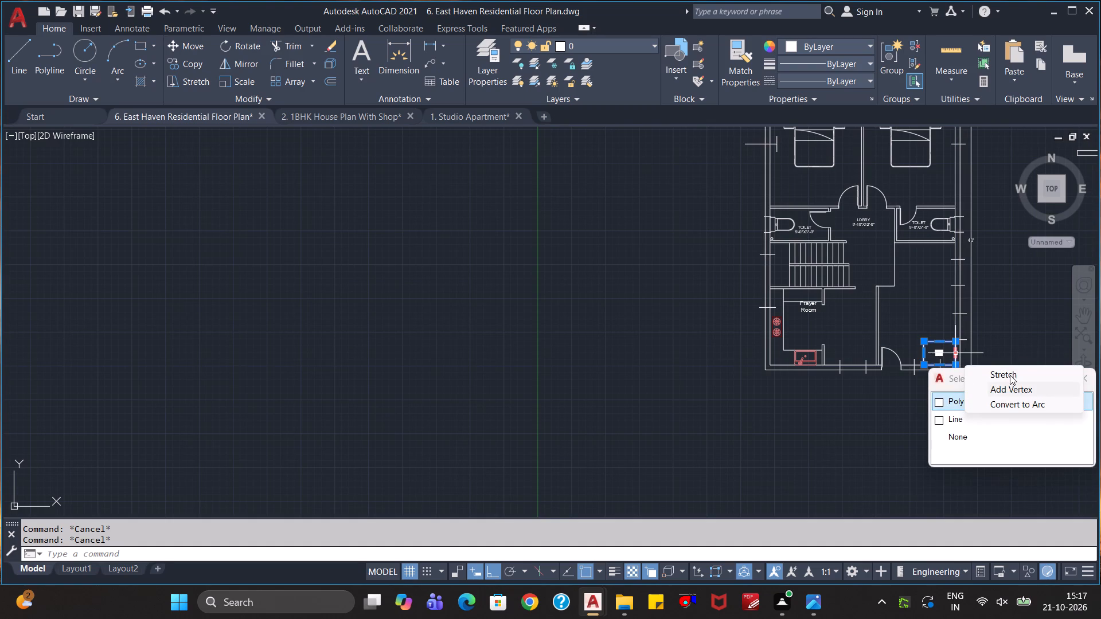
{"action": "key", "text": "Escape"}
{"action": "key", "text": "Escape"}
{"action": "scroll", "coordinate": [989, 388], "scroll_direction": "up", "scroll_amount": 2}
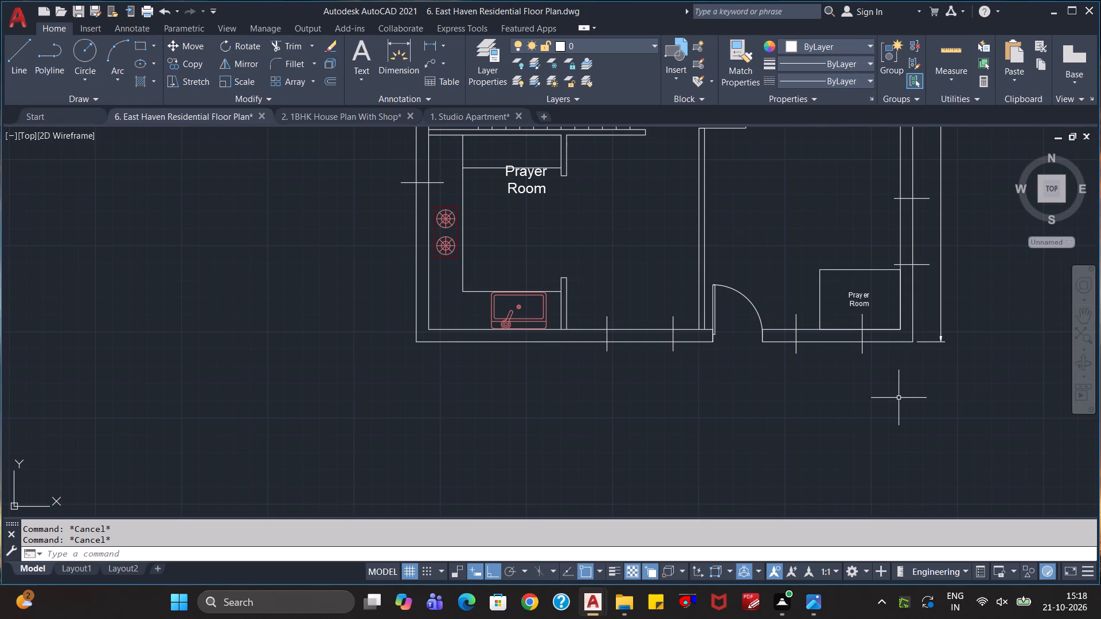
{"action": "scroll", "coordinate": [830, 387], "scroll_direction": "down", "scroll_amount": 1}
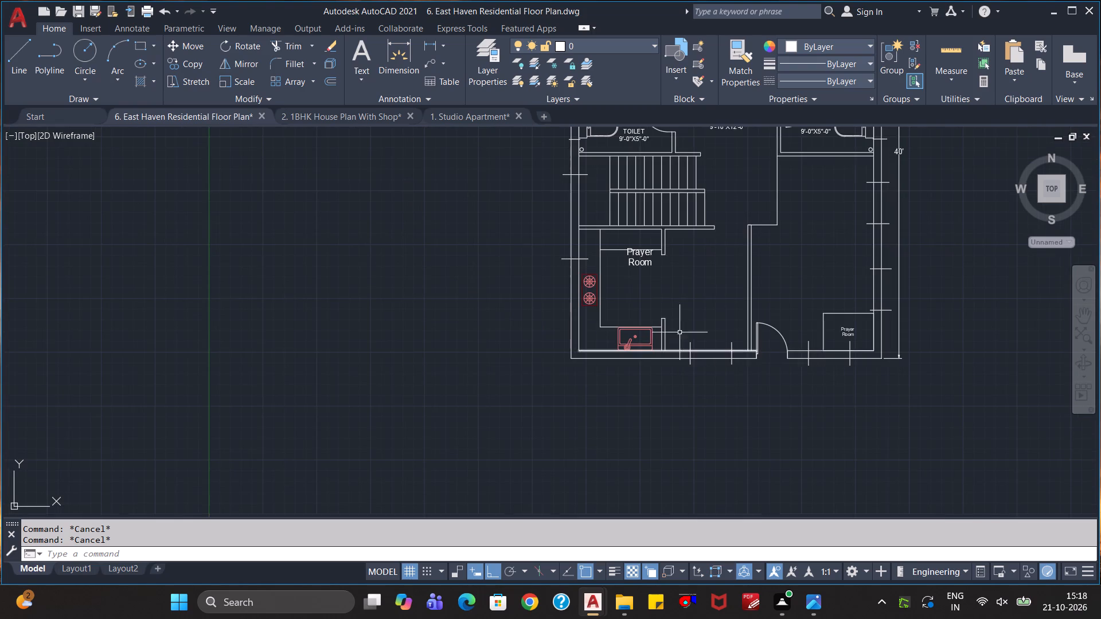
Offset the opening mark on the west bedroom's outer wall 6' to the south.
{"action": "scroll", "coordinate": [682, 309], "scroll_direction": "up", "scroll_amount": 1}
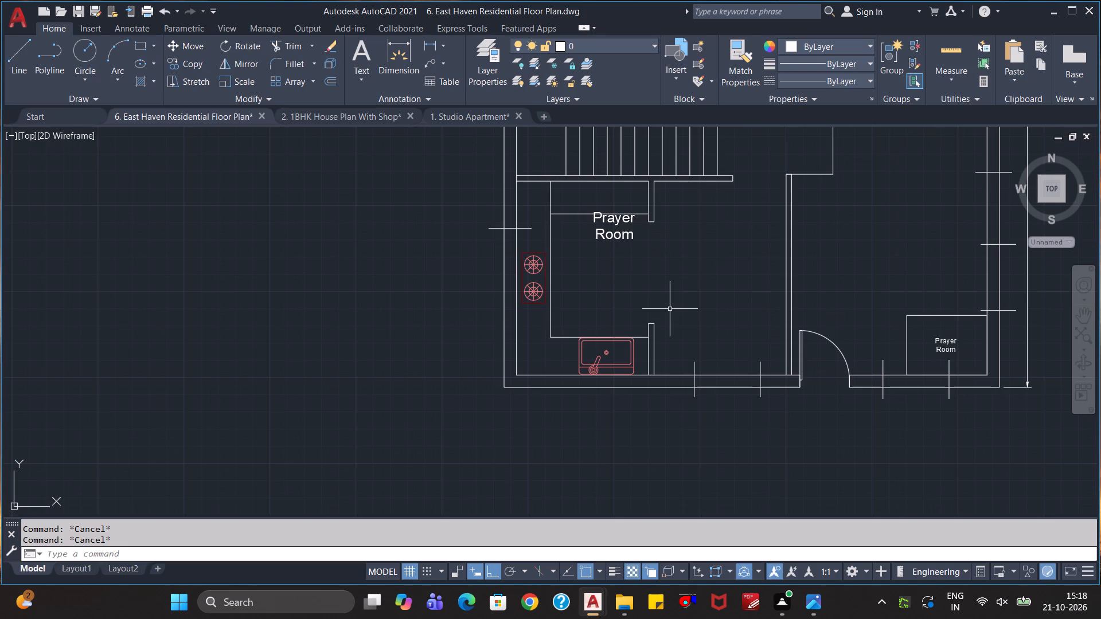
{"action": "key", "text": "Escape"}
{"action": "key", "text": "Escape"}
{"action": "scroll", "coordinate": [670, 309], "scroll_direction": "down", "scroll_amount": 1}
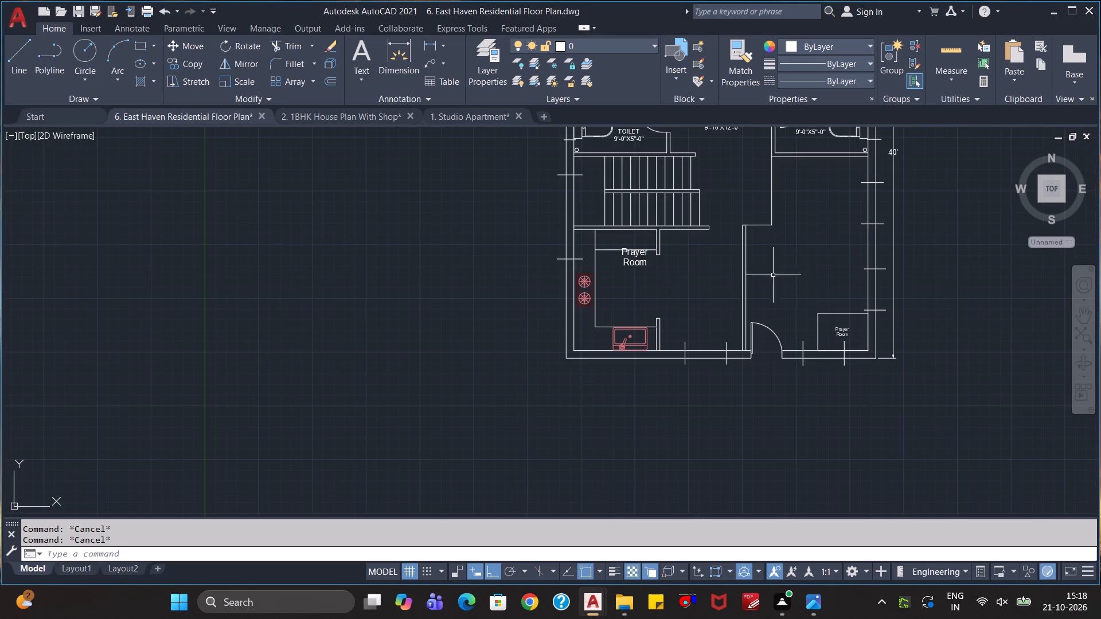
{"action": "scroll", "coordinate": [814, 262], "scroll_direction": "down", "scroll_amount": 2}
{"action": "middle_click_drag", "start_coordinate": [806, 228], "coordinate": [799, 337]}
{"action": "scroll", "coordinate": [801, 327], "scroll_direction": "up", "scroll_amount": 2}
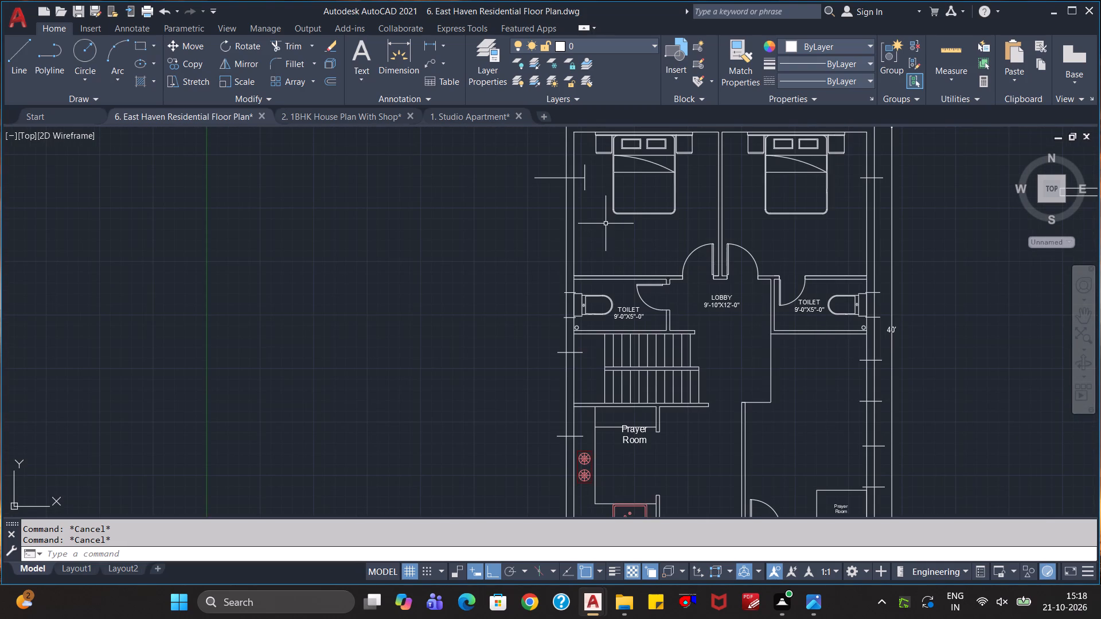
{"action": "key", "text": "o"}
{"action": "key", "text": "Return"}
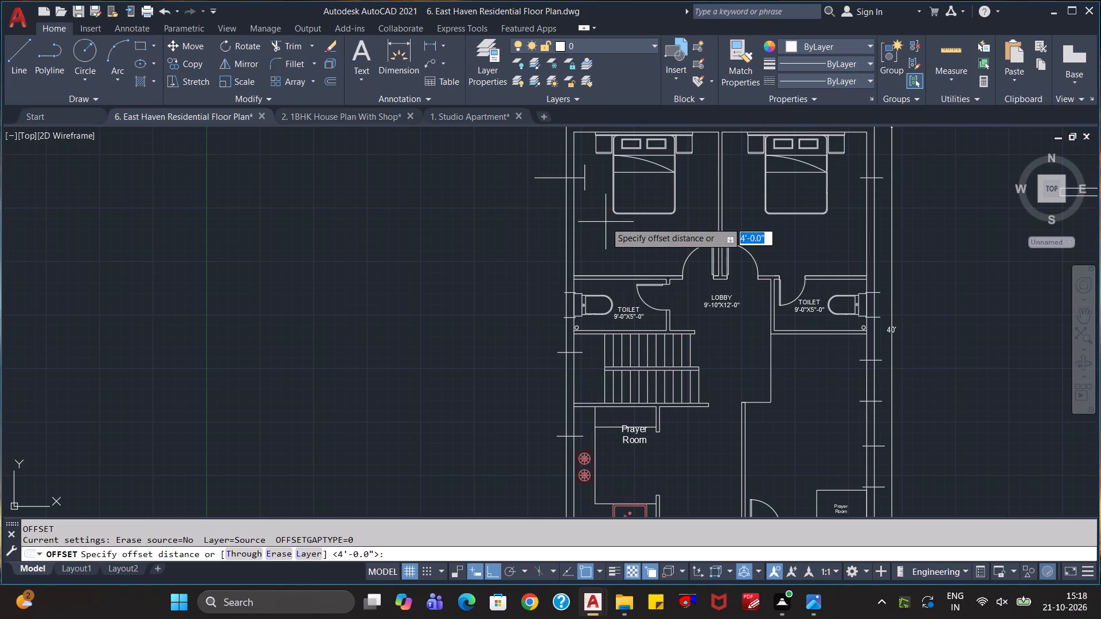
{"action": "key", "text": "6"}
{"action": "key", "text": "apostrophe"}
{"action": "key", "text": "Return"}
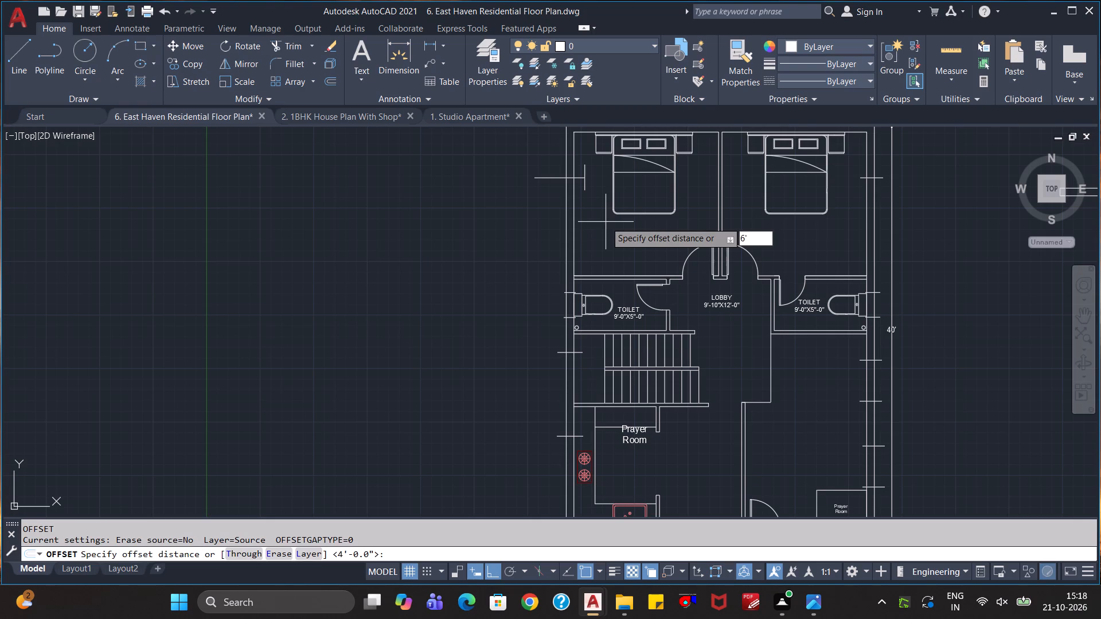
{"action": "left_click", "coordinate": [568, 179]}
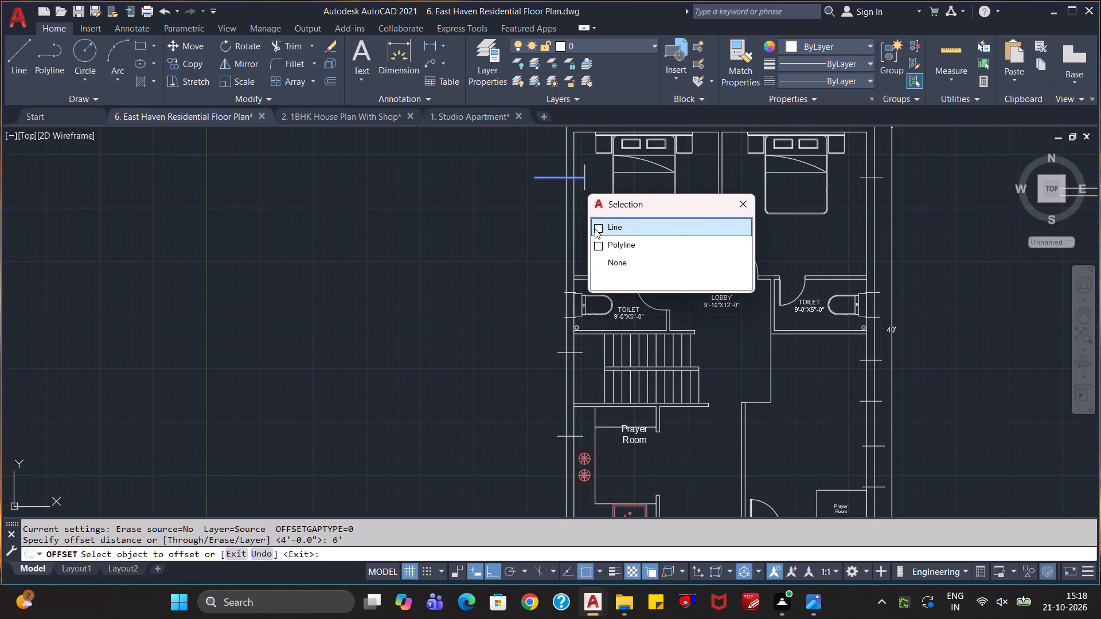
{"action": "left_click", "coordinate": [596, 229]}
{"action": "left_click", "coordinate": [591, 241]}
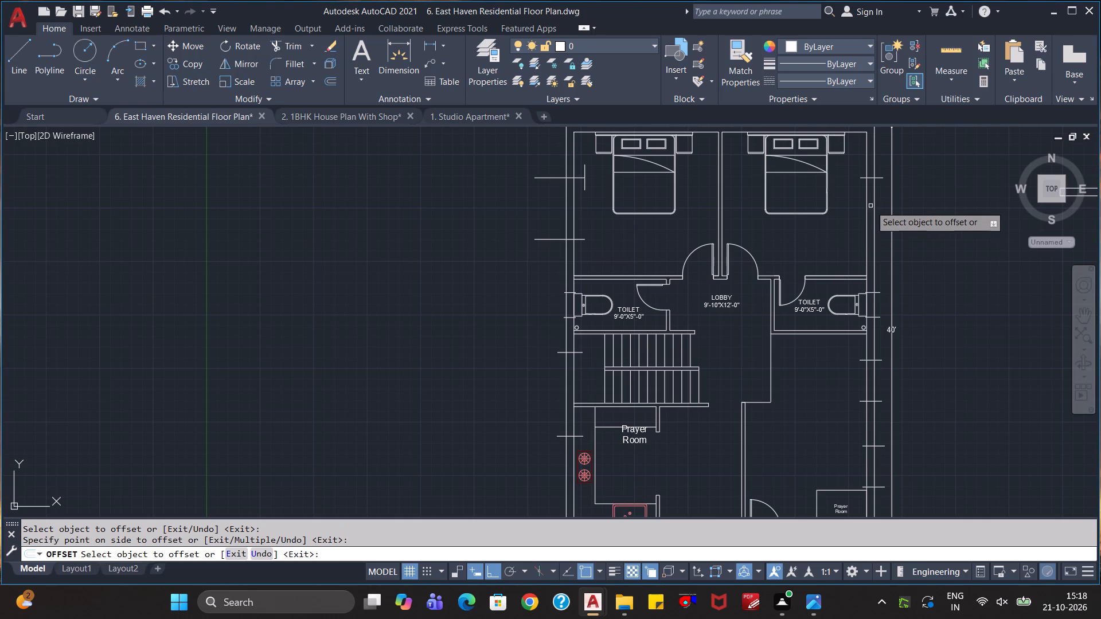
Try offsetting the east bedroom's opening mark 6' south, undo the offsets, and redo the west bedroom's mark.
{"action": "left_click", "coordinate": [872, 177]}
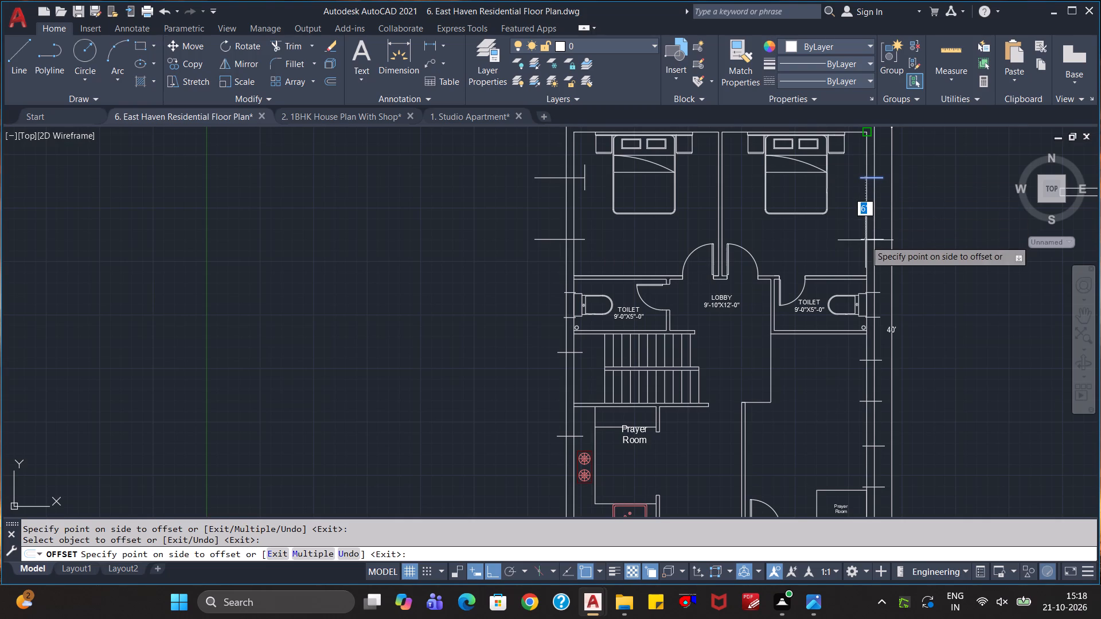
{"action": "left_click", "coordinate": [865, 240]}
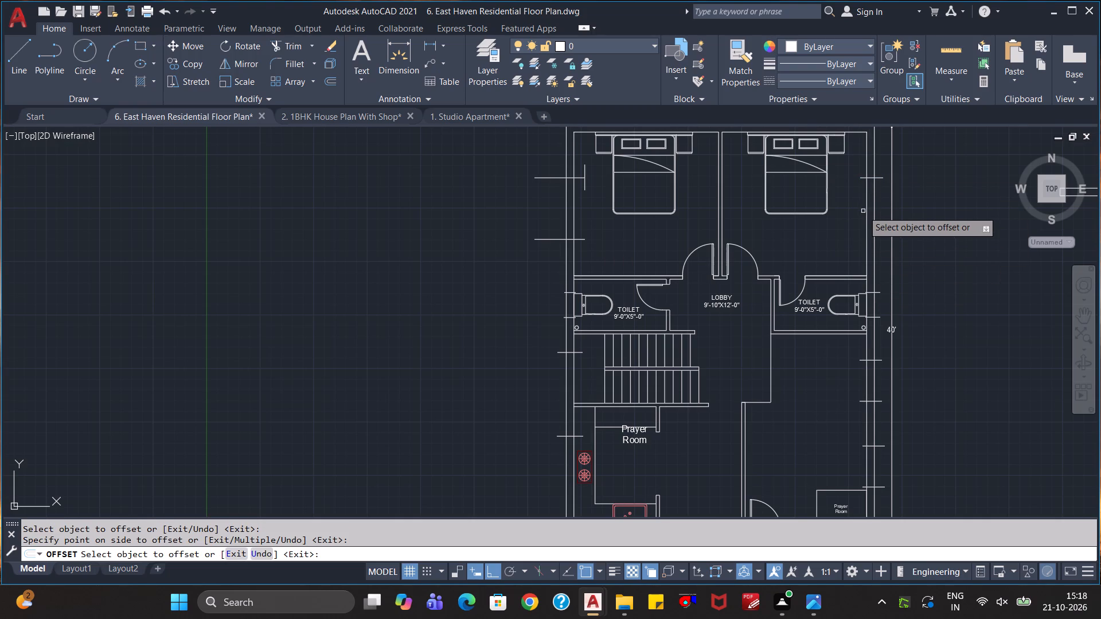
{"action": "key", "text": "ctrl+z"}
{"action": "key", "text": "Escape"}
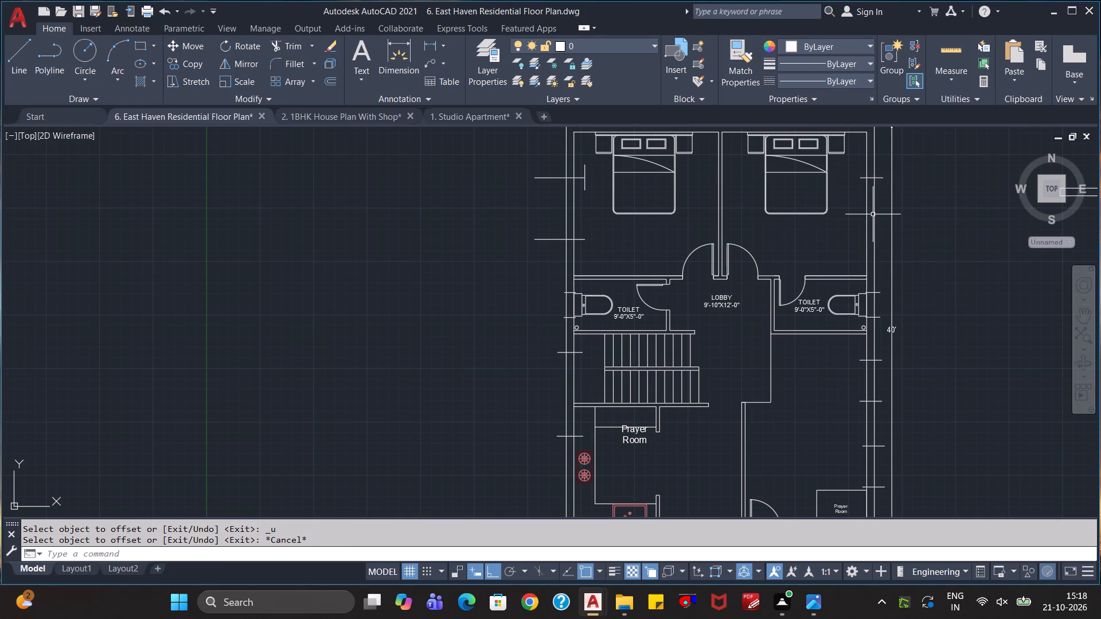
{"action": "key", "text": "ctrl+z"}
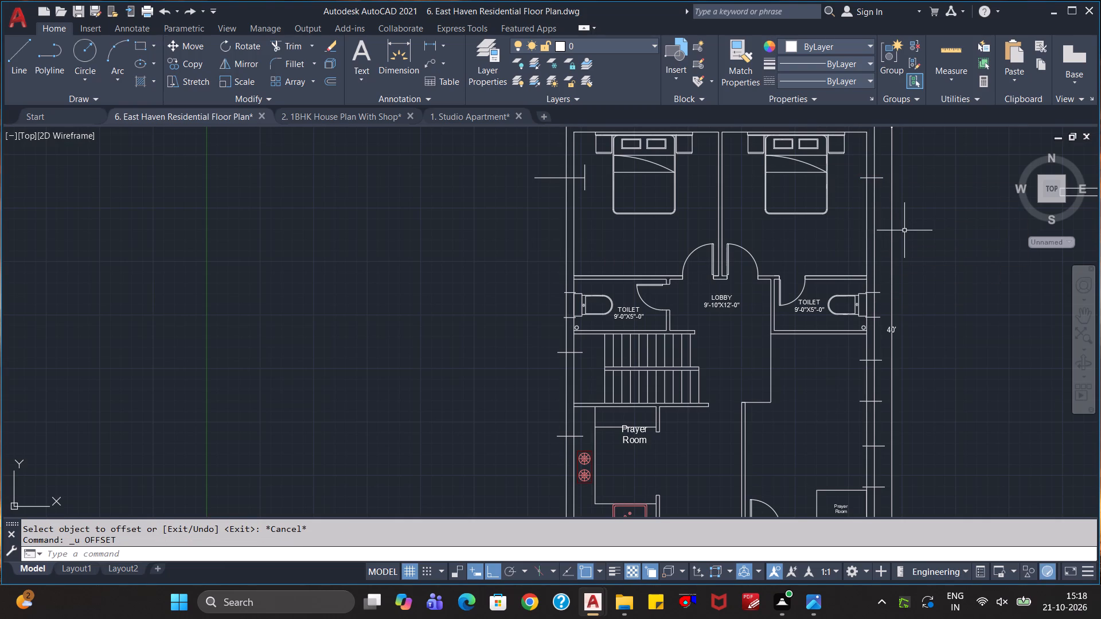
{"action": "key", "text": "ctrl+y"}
Offset the opening mark on the east bedroom's outer wall 6' to the south.
{"action": "key", "text": "o"}
{"action": "key", "text": "Return"}
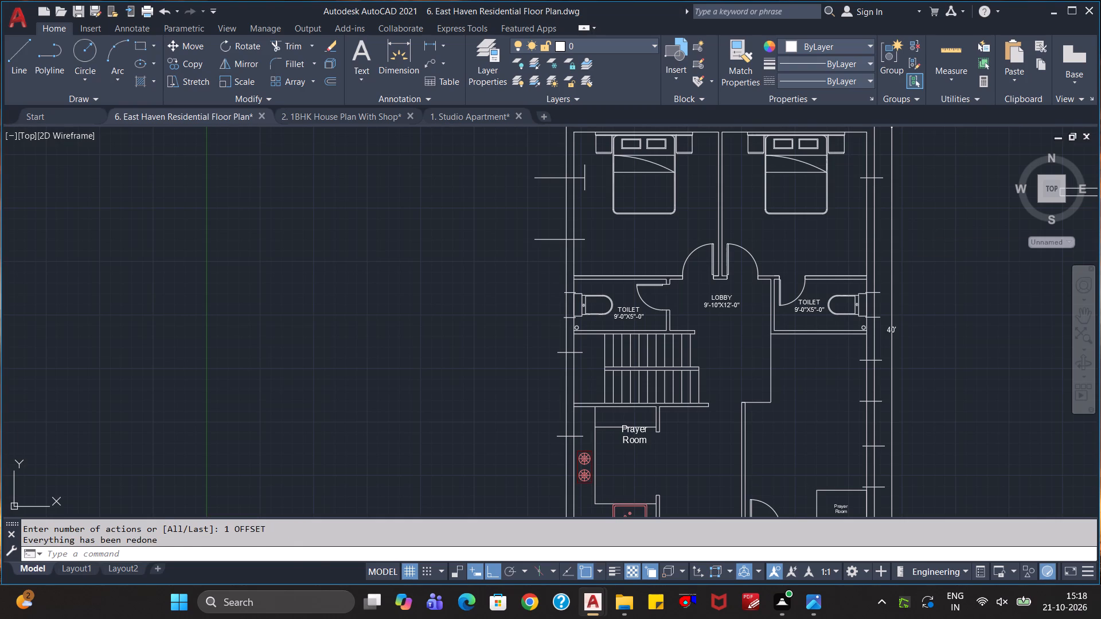
{"action": "type", "text": "6'"}
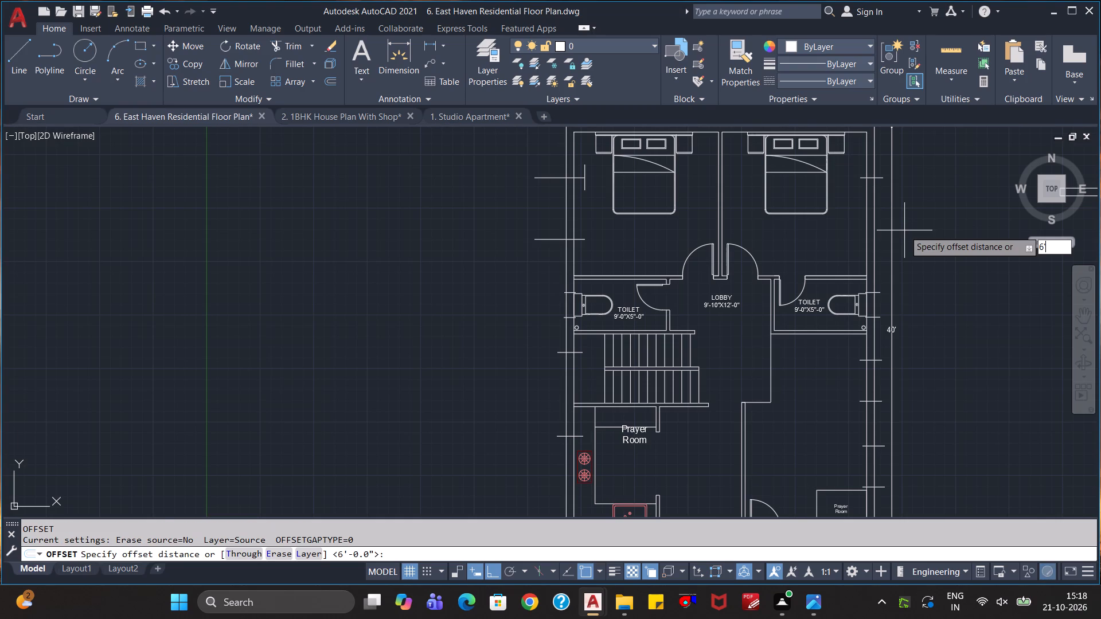
{"action": "key", "text": "Return"}
{"action": "scroll", "coordinate": [881, 173], "scroll_direction": "up", "scroll_amount": 2}
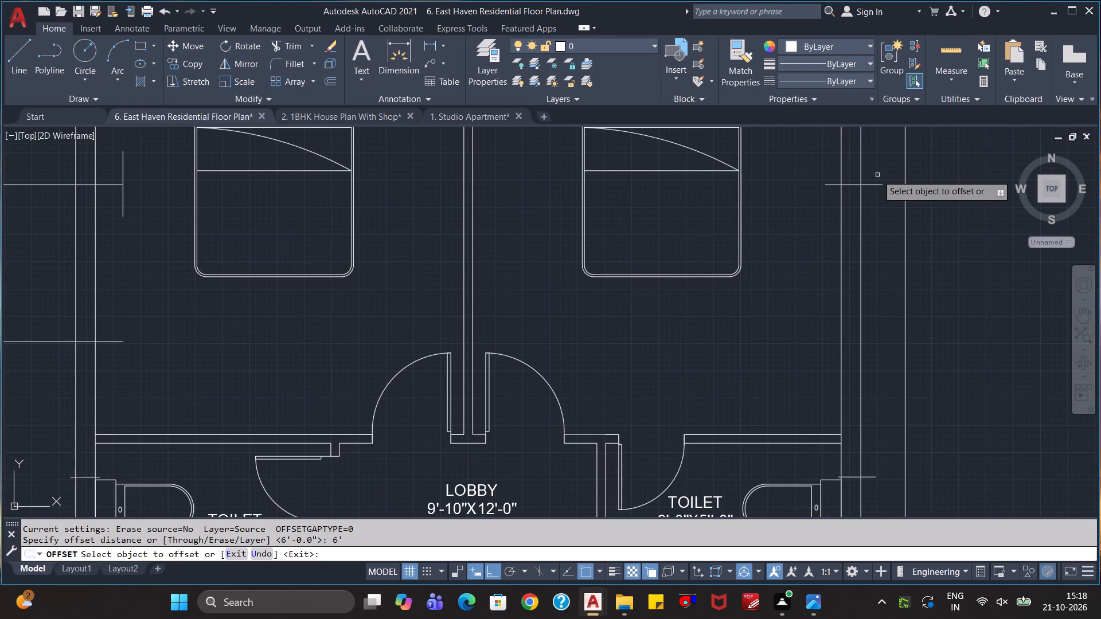
{"action": "left_click", "coordinate": [854, 184]}
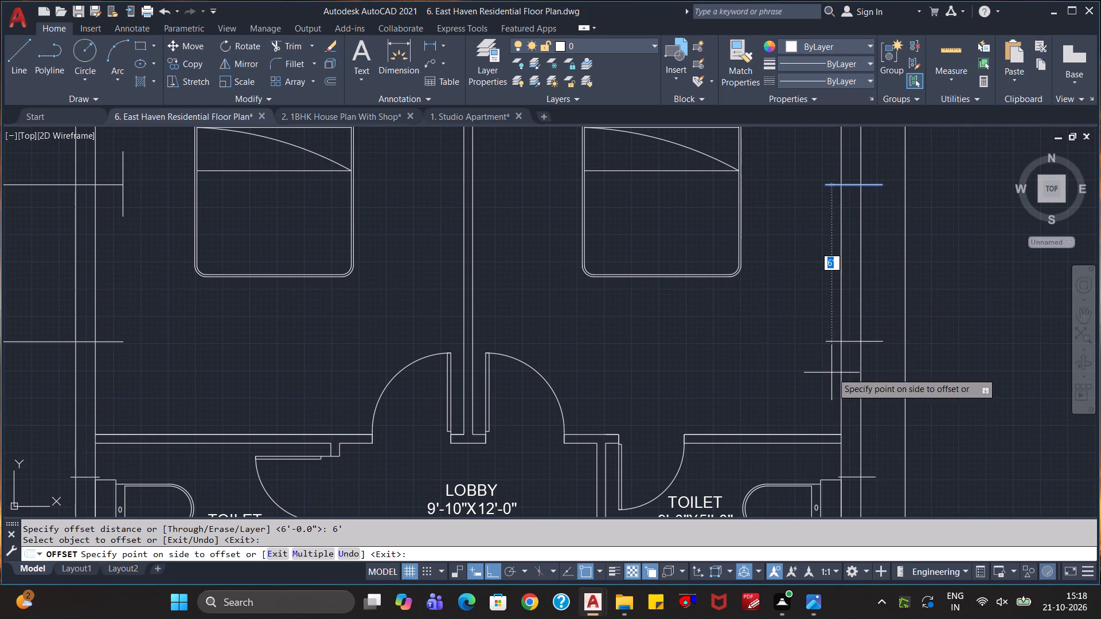
{"action": "left_click", "coordinate": [819, 375]}
Offset the opening mark on the west wall beside the stove burners 6' to the south.
{"action": "scroll", "coordinate": [846, 369], "scroll_direction": "down", "scroll_amount": 1}
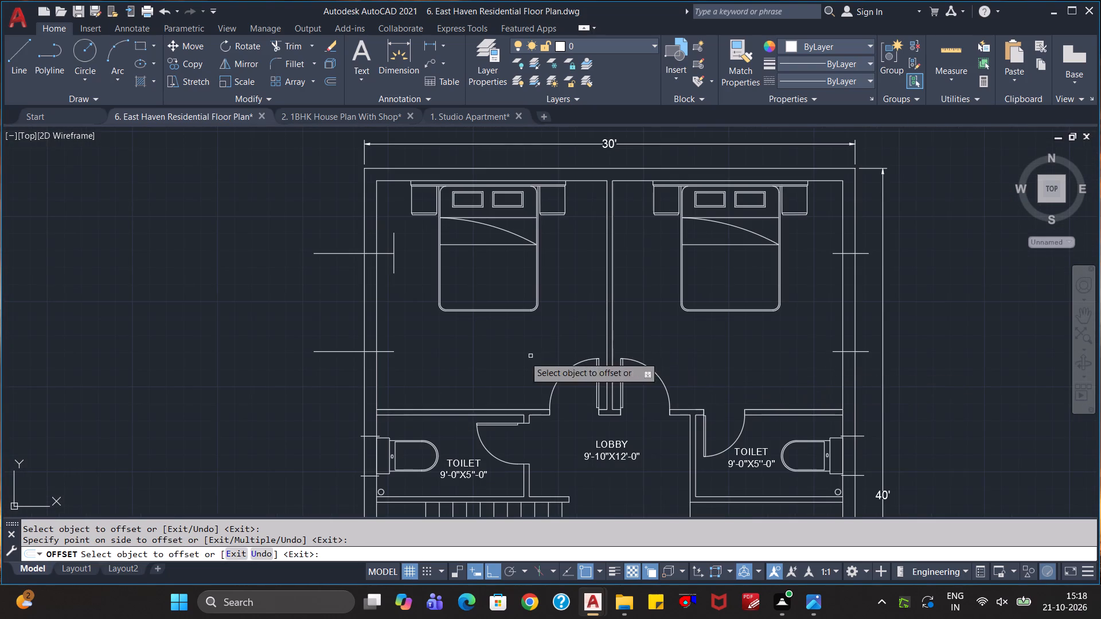
{"action": "middle_click_drag", "start_coordinate": [470, 356], "coordinate": [725, 194]}
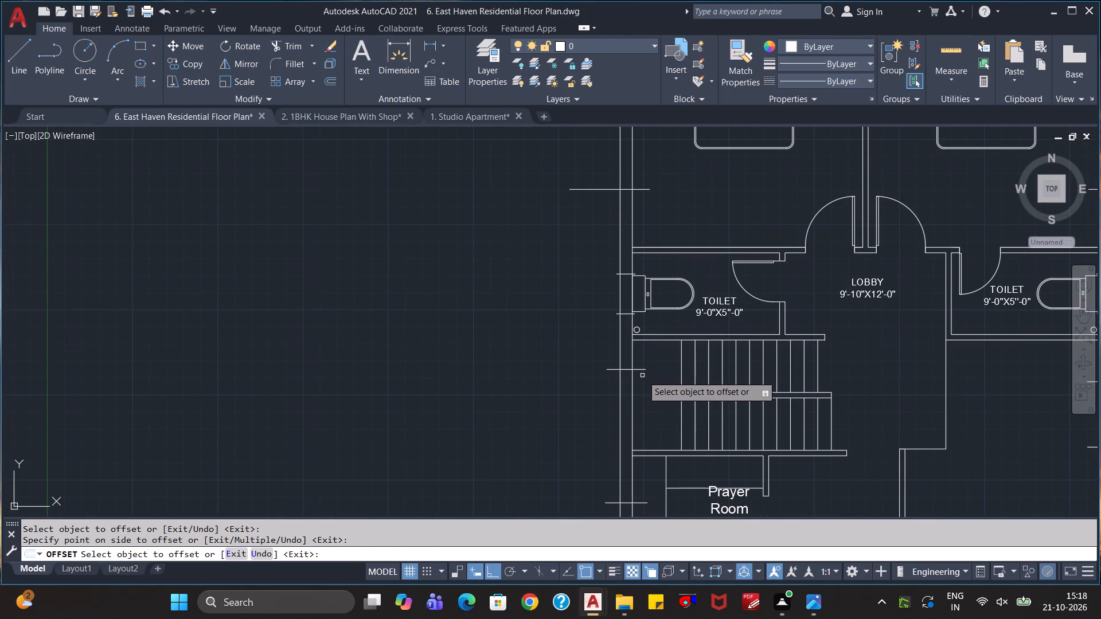
{"action": "scroll", "coordinate": [651, 377], "scroll_direction": "down", "scroll_amount": 1}
{"action": "middle_click_drag", "start_coordinate": [654, 393], "coordinate": [671, 333]}
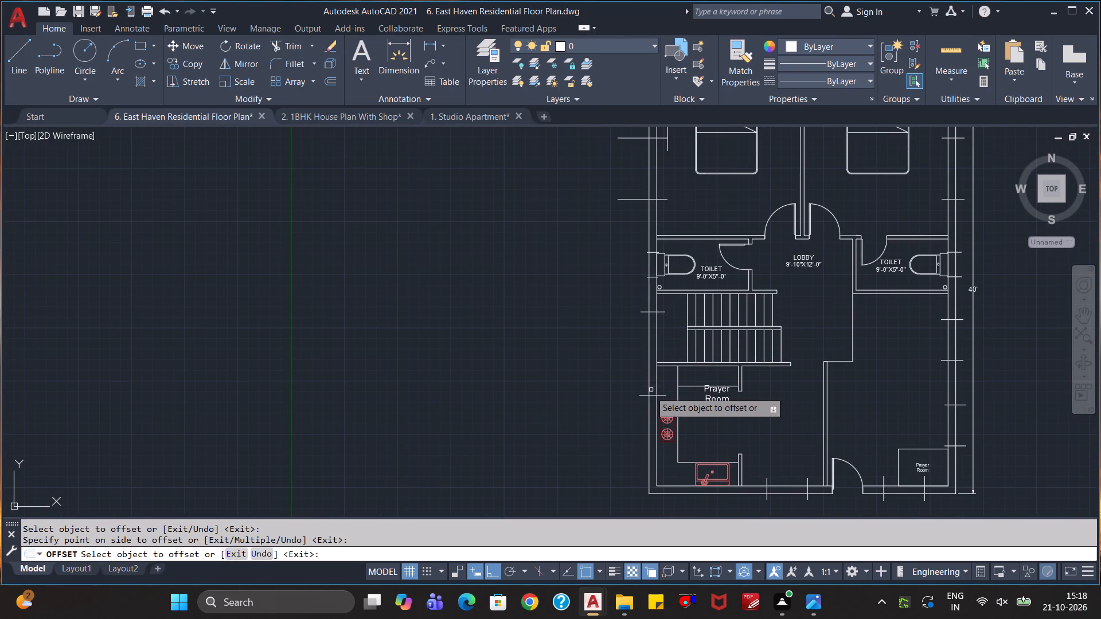
{"action": "left_click", "coordinate": [651, 396]}
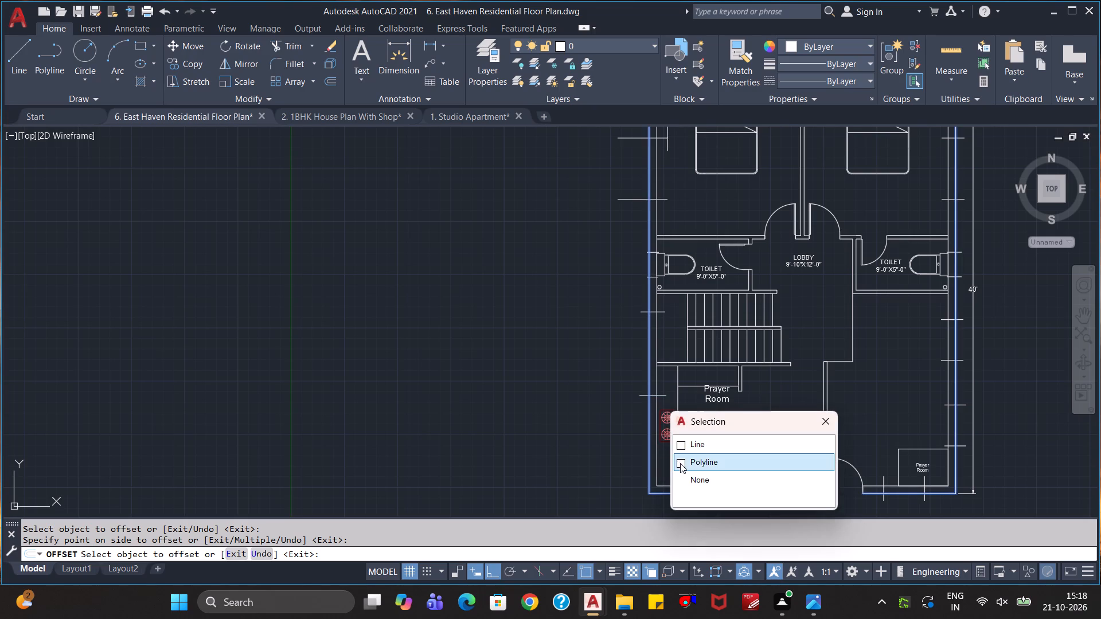
{"action": "left_click", "coordinate": [686, 444]}
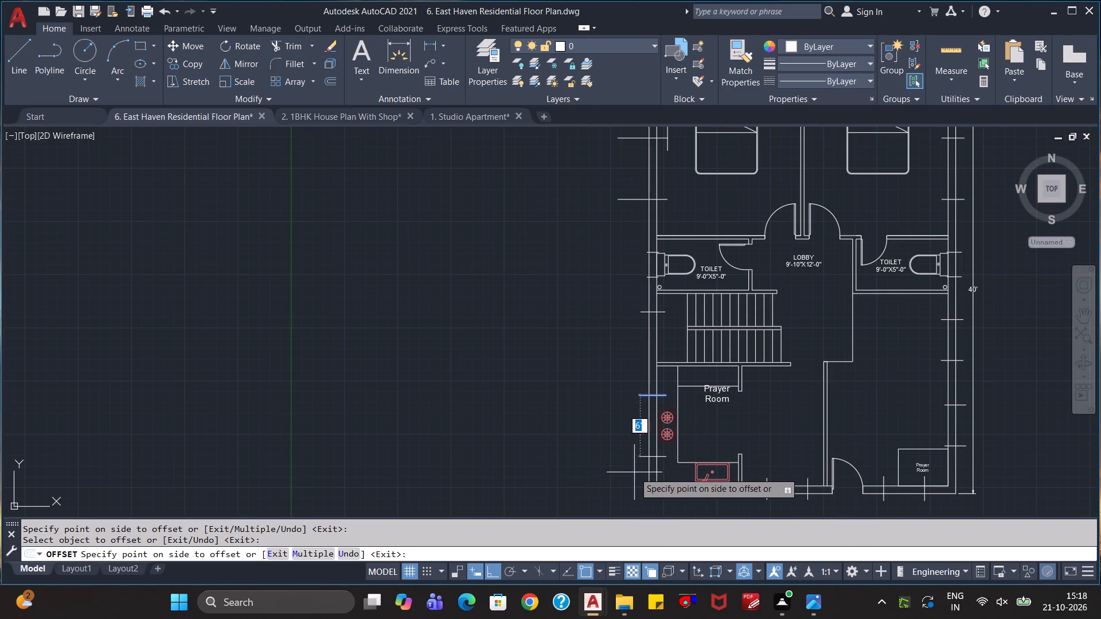
{"action": "left_click", "coordinate": [633, 472]}
{"action": "key", "text": "Escape"}
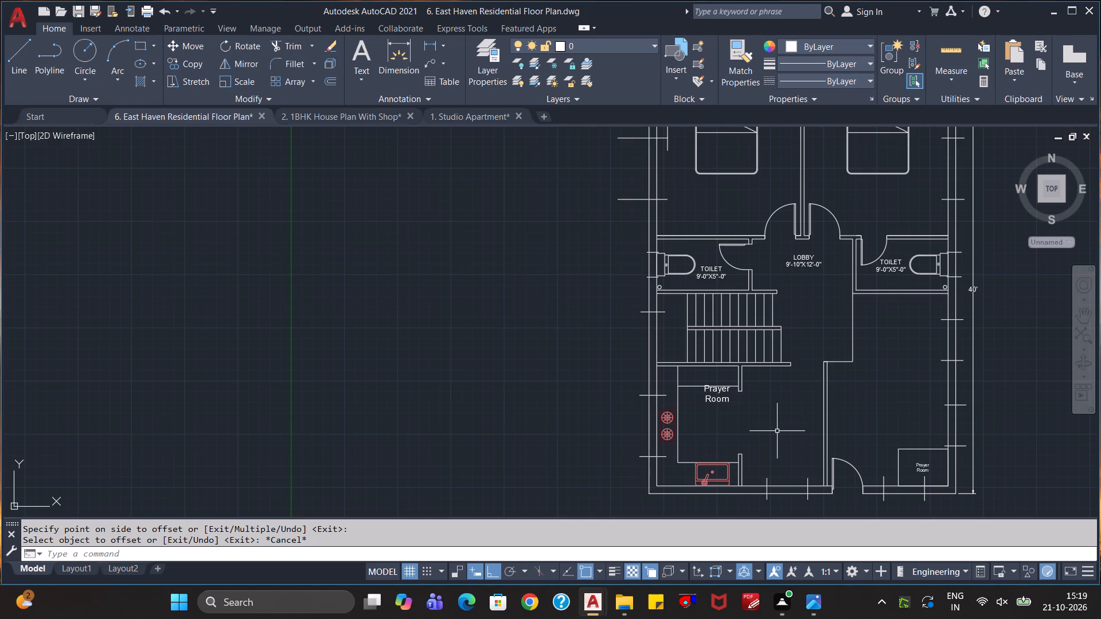
Offset the opening mark on the west wall beside the staircase 4' to the south.
{"action": "scroll", "coordinate": [777, 431], "scroll_direction": "up", "scroll_amount": 2}
{"action": "scroll", "coordinate": [777, 431], "scroll_direction": "down", "scroll_amount": 1}
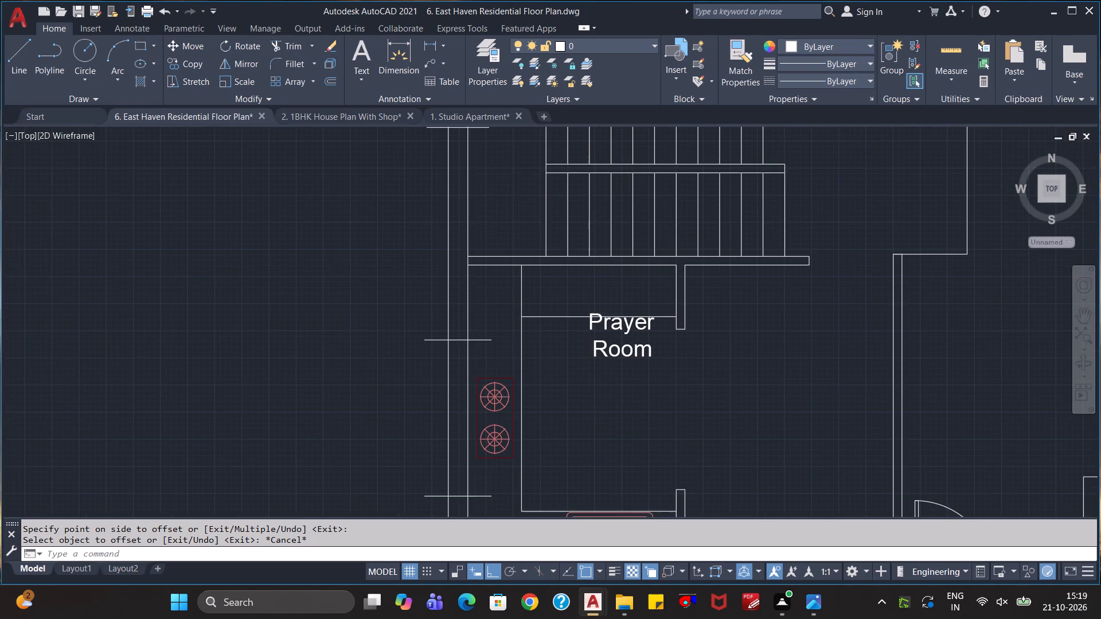
{"action": "scroll", "coordinate": [751, 405], "scroll_direction": "down", "scroll_amount": 2}
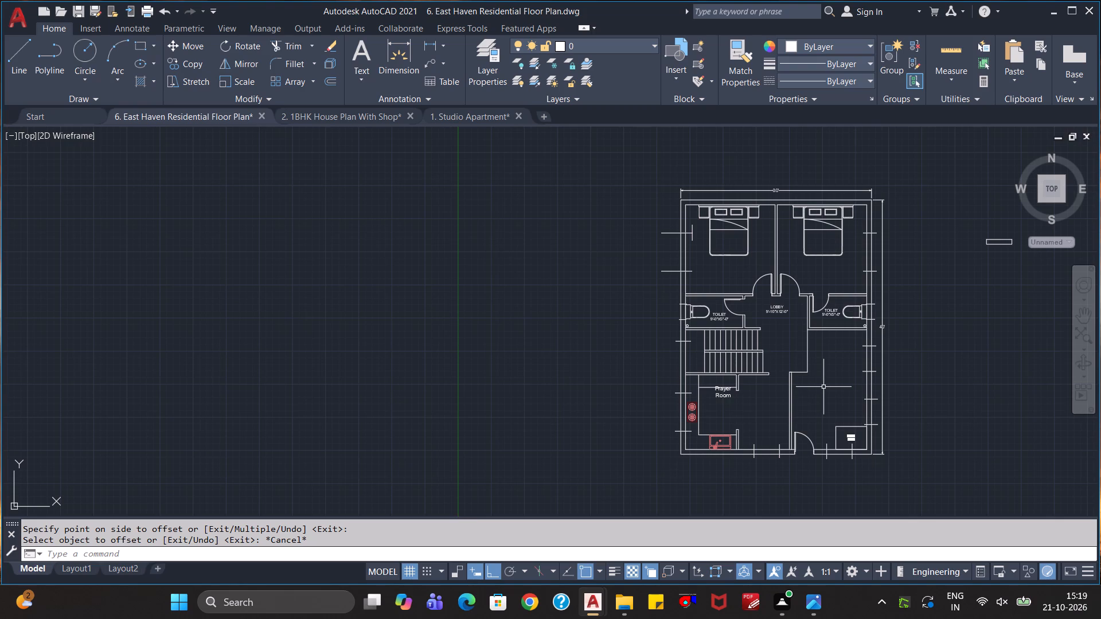
{"action": "scroll", "coordinate": [824, 387], "scroll_direction": "up", "scroll_amount": 1}
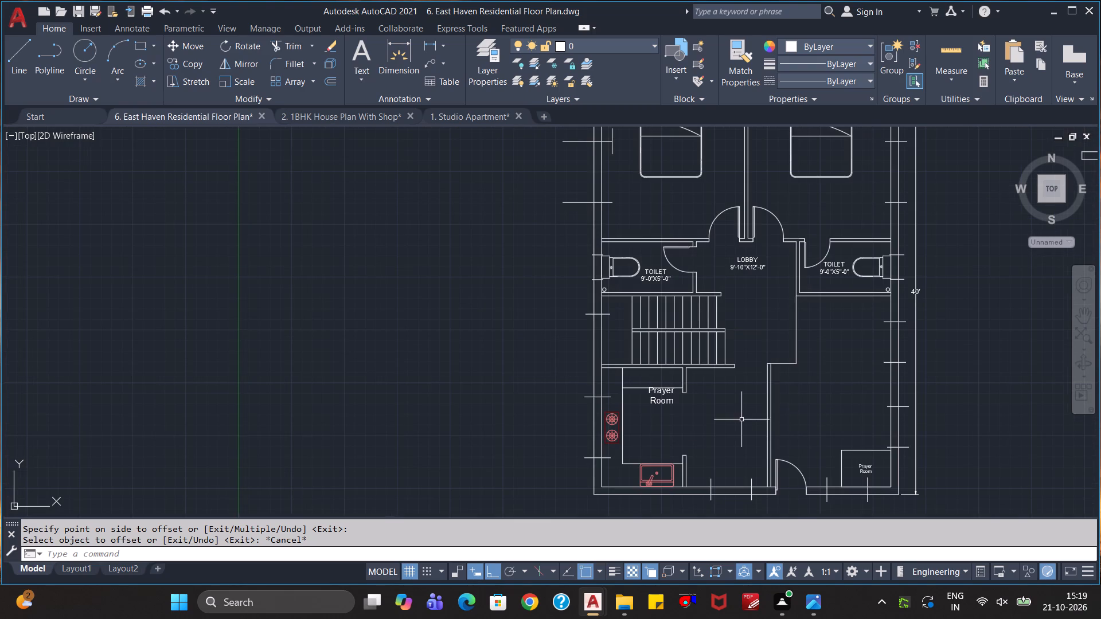
{"action": "scroll", "coordinate": [741, 420], "scroll_direction": "up", "scroll_amount": 1}
{"action": "middle_click_drag", "start_coordinate": [678, 436], "coordinate": [732, 355]}
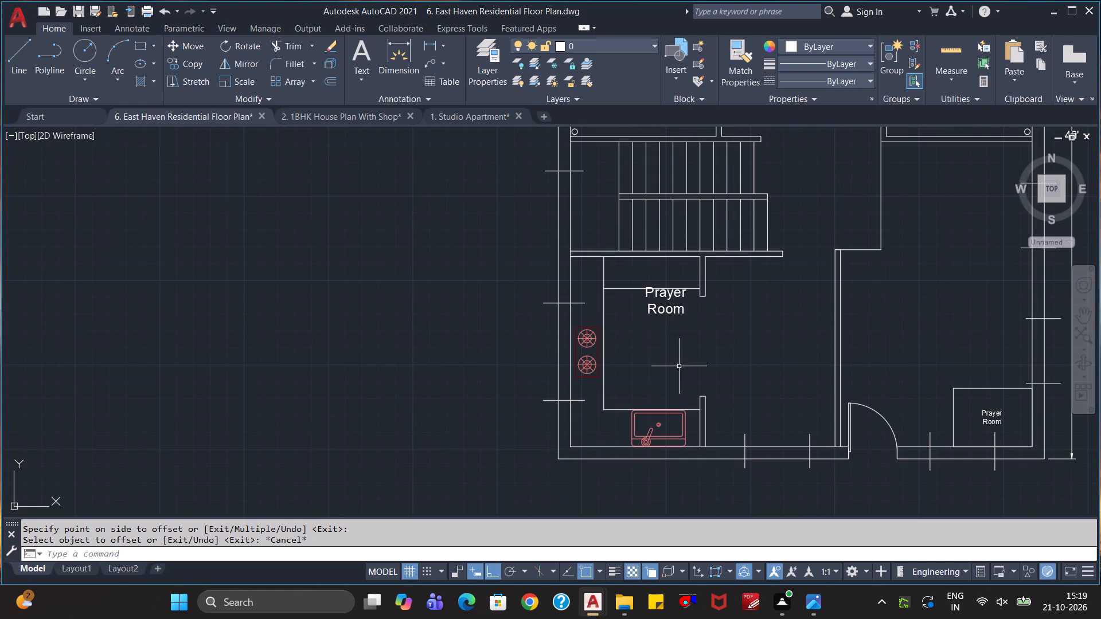
{"action": "key", "text": "o"}
{"action": "key", "text": "Return"}
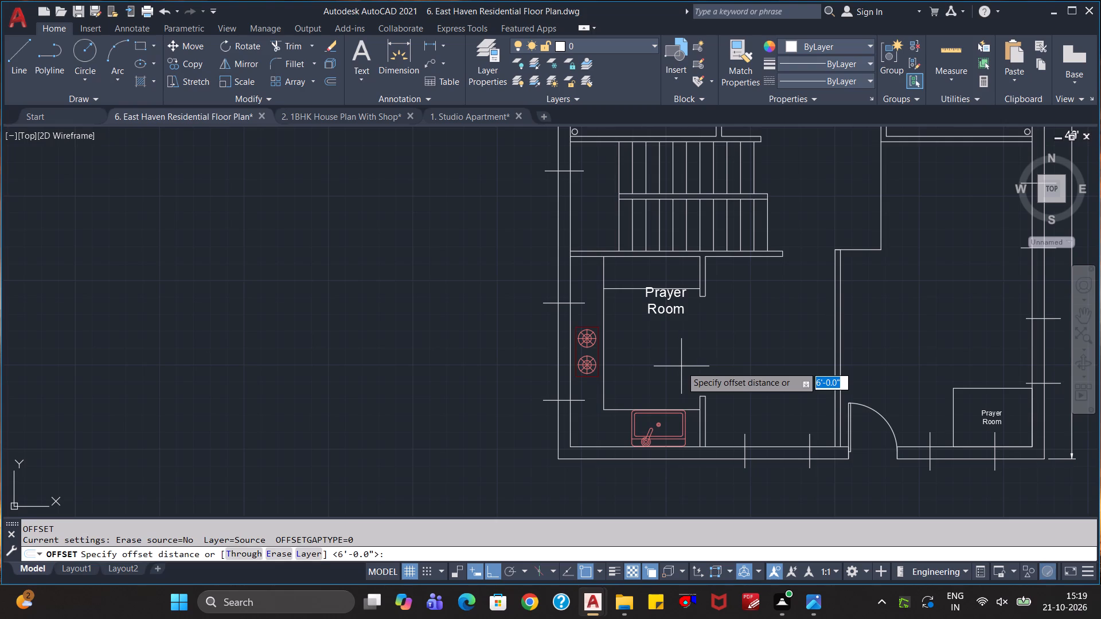
{"action": "key", "text": "4"}
{"action": "key", "text": "apostrophe"}
{"action": "key", "text": "Return"}
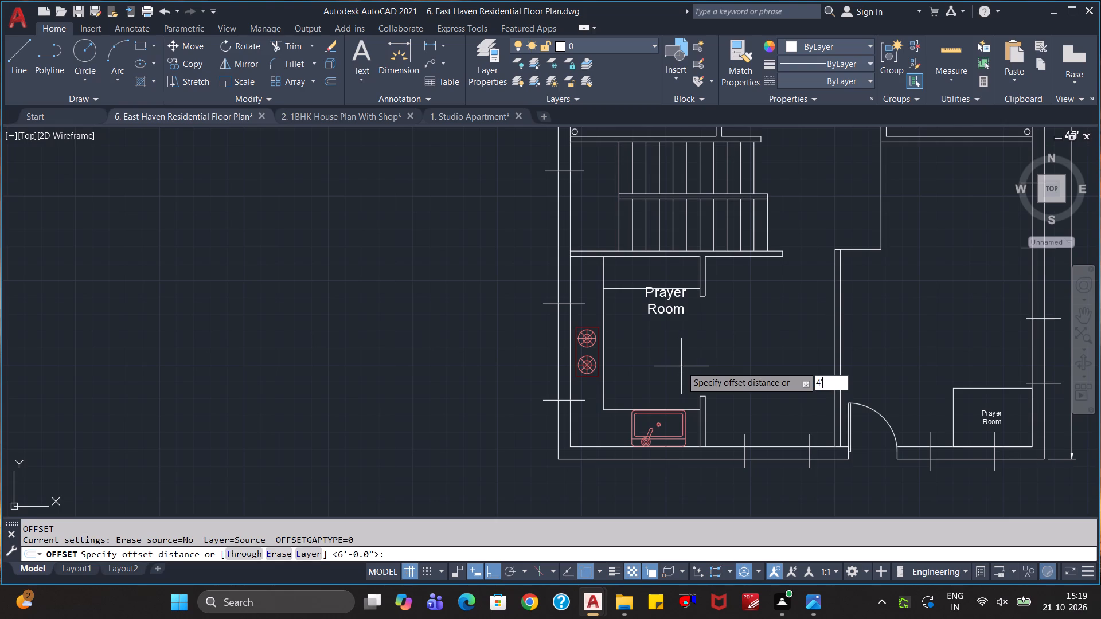
{"action": "left_click", "coordinate": [562, 171]}
{"action": "left_click", "coordinate": [533, 215]}
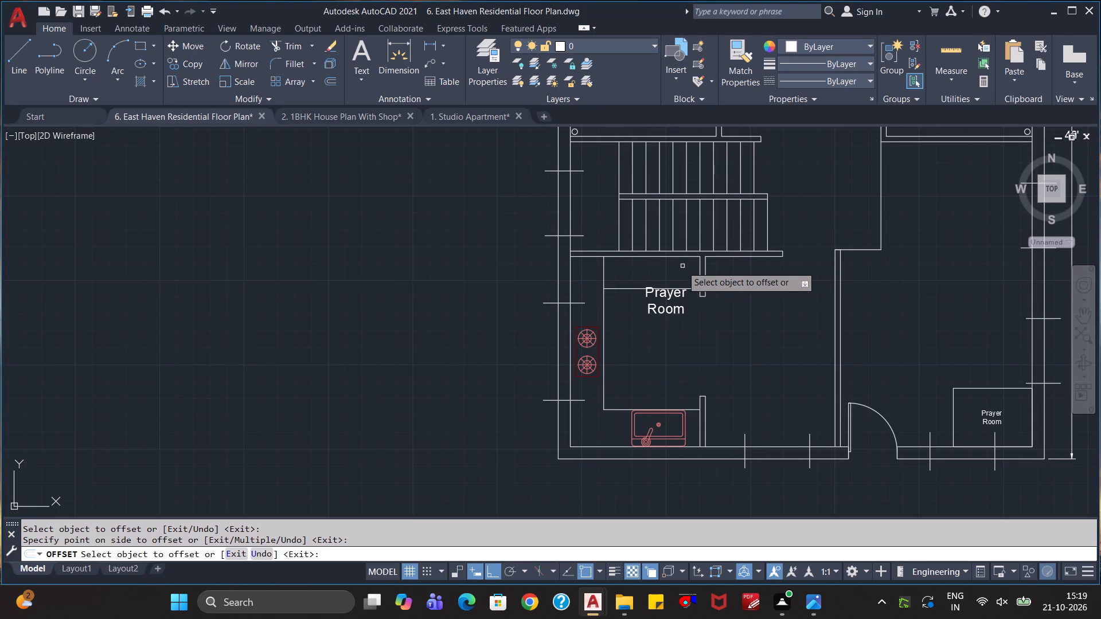
{"action": "key", "text": "Escape"}
{"action": "key", "text": "Escape"}
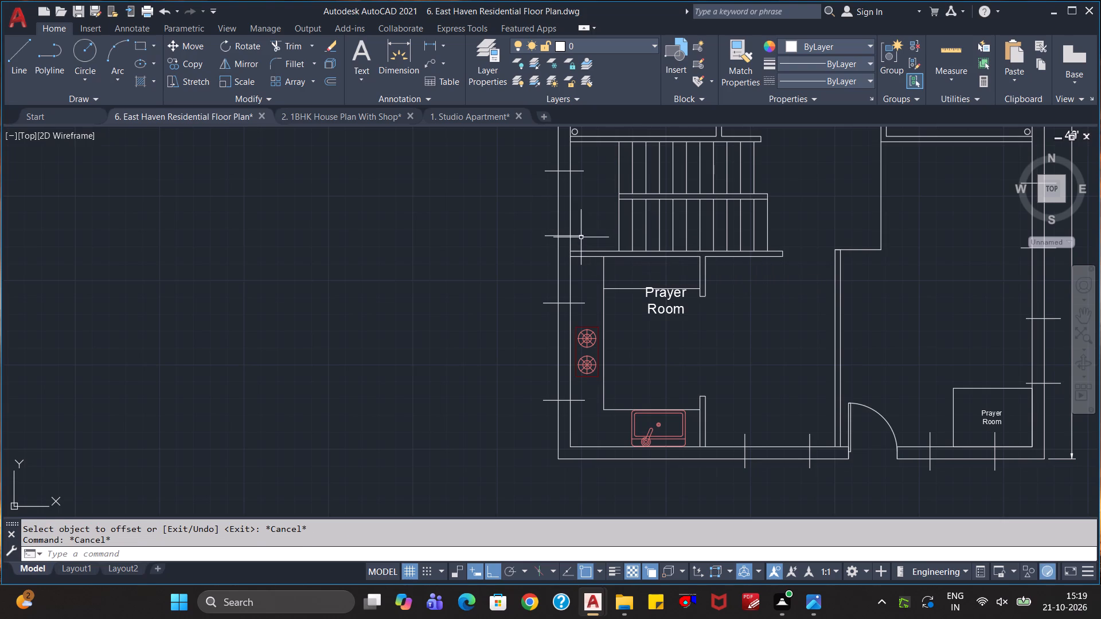
{"action": "left_click", "coordinate": [581, 237]}
{"action": "key", "text": "Escape"}
{"action": "key", "text": "Escape"}
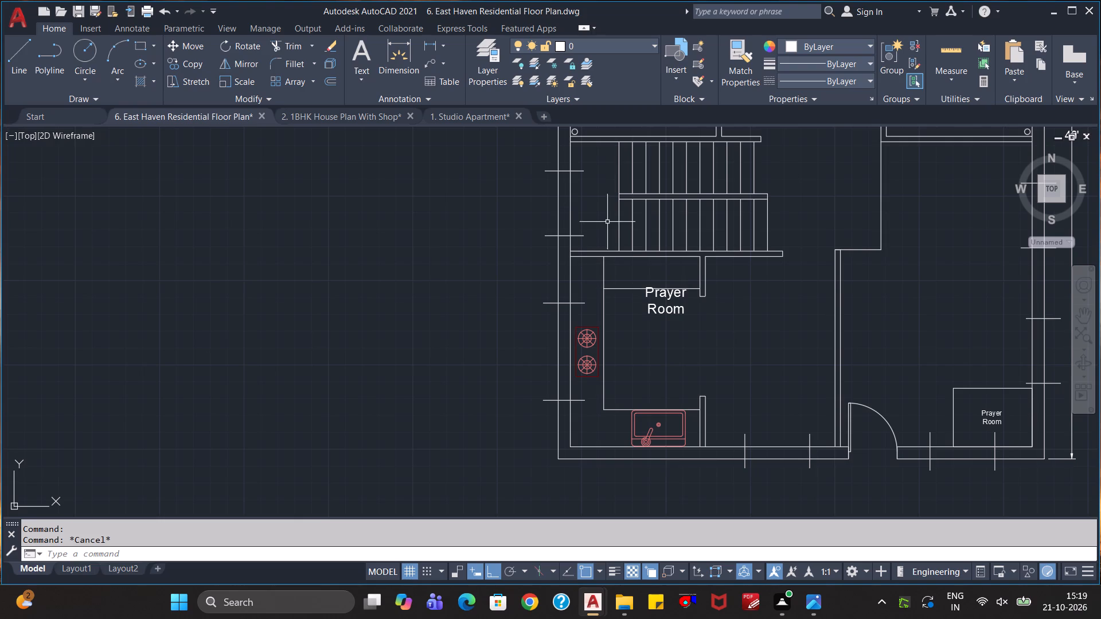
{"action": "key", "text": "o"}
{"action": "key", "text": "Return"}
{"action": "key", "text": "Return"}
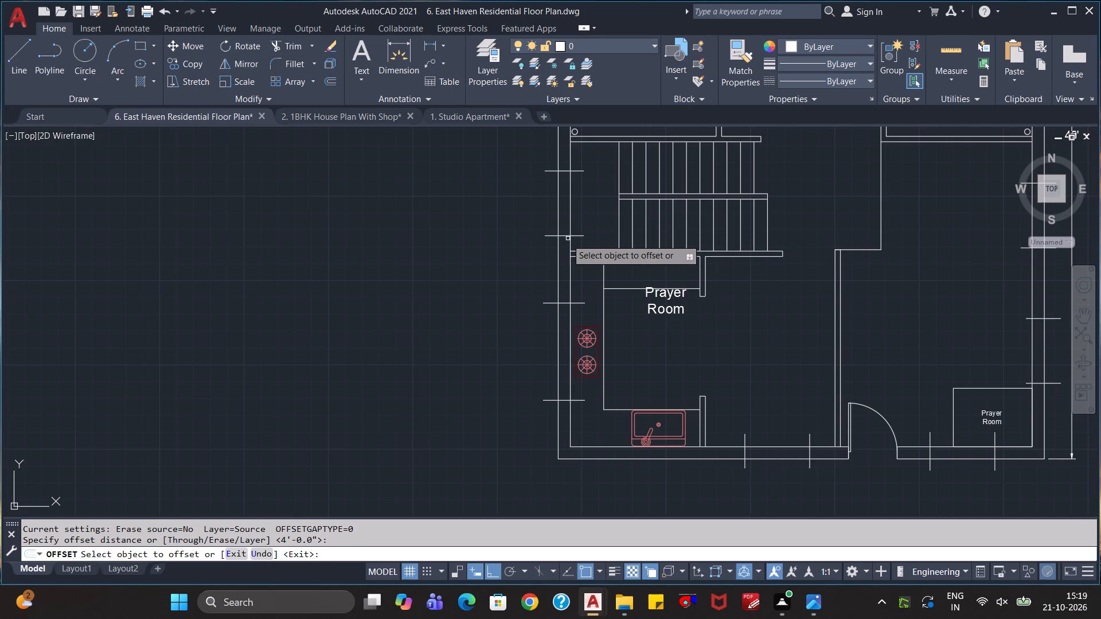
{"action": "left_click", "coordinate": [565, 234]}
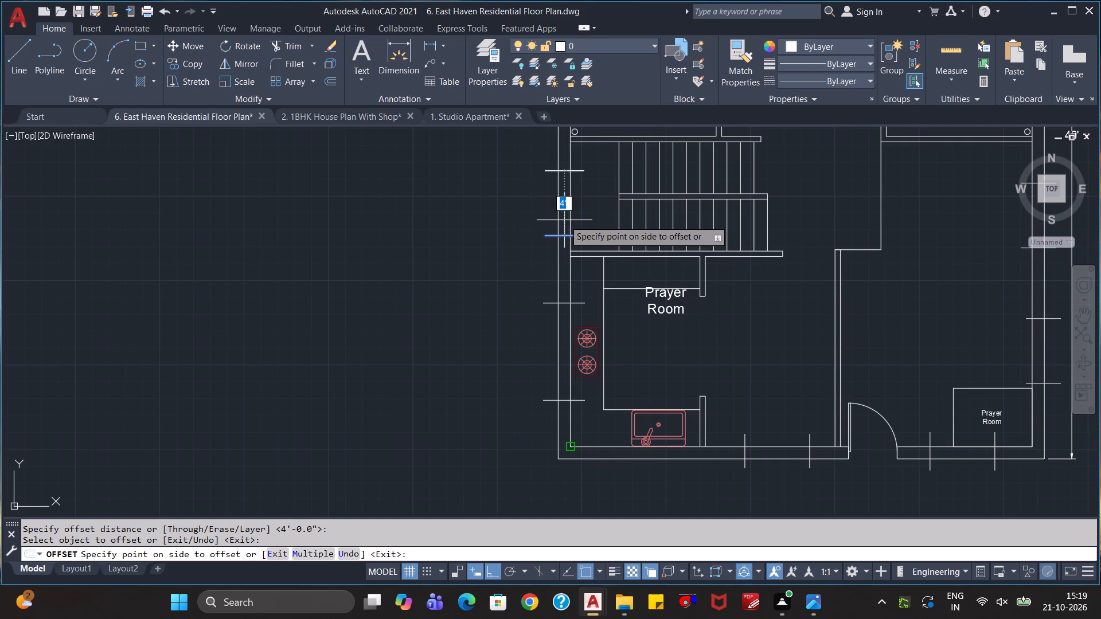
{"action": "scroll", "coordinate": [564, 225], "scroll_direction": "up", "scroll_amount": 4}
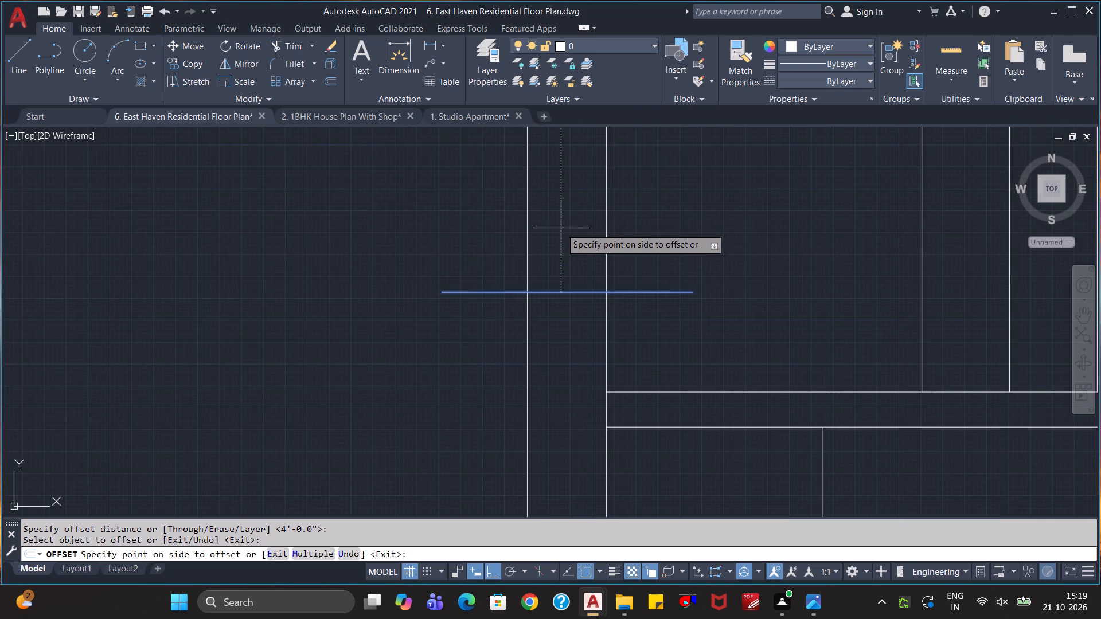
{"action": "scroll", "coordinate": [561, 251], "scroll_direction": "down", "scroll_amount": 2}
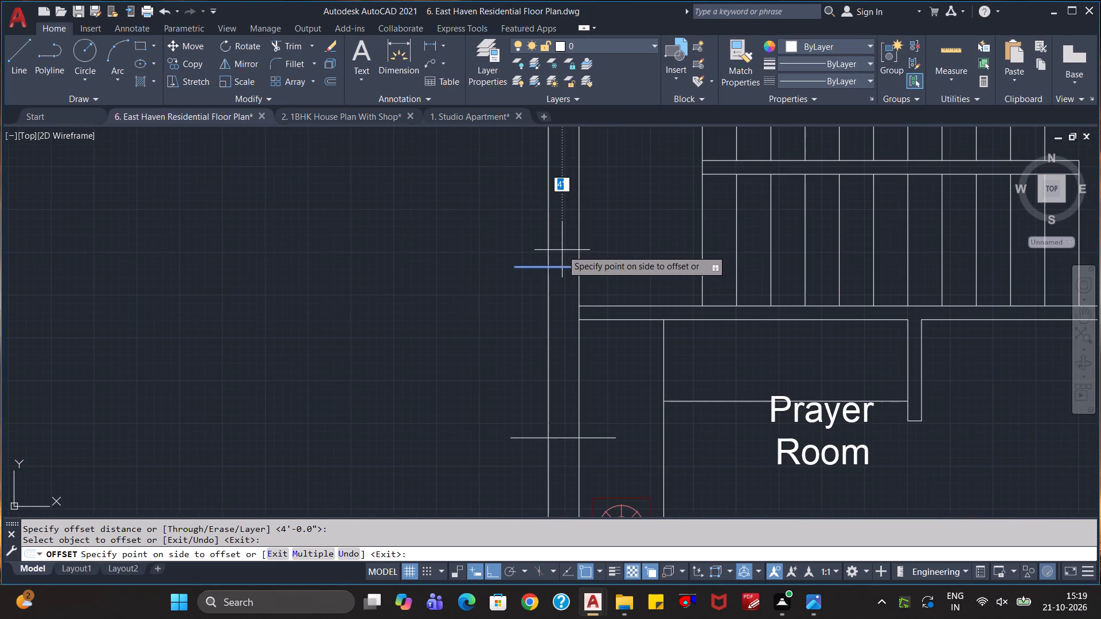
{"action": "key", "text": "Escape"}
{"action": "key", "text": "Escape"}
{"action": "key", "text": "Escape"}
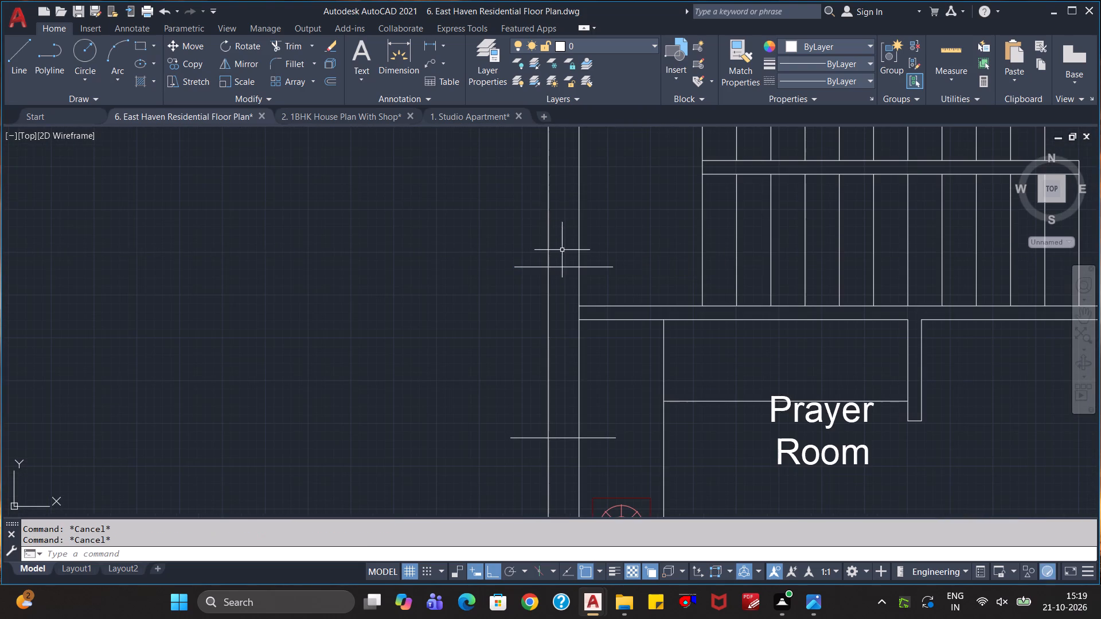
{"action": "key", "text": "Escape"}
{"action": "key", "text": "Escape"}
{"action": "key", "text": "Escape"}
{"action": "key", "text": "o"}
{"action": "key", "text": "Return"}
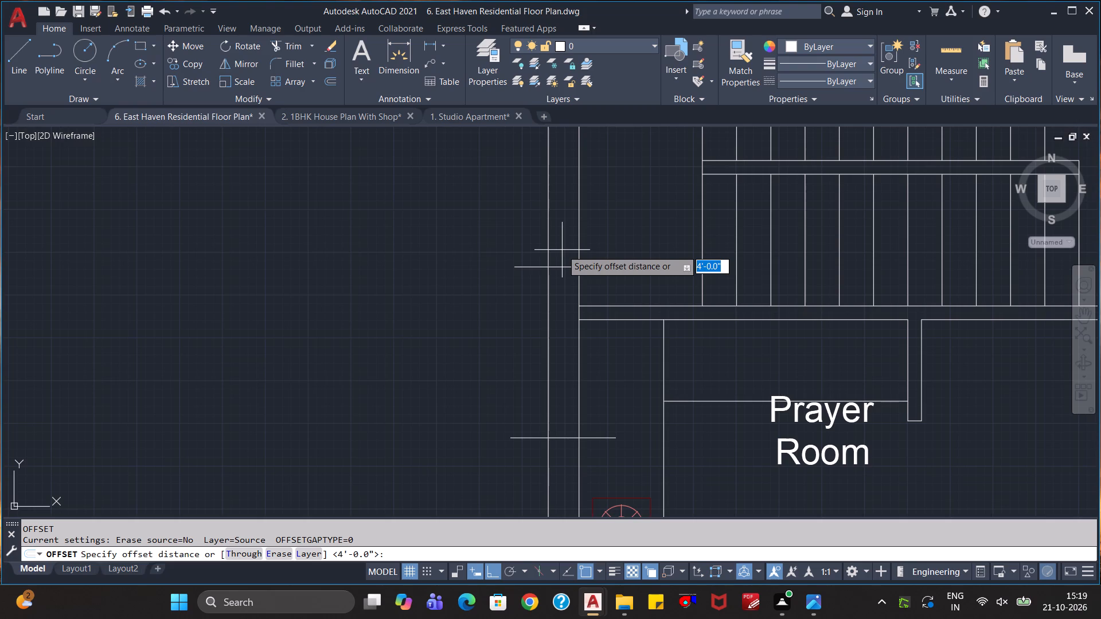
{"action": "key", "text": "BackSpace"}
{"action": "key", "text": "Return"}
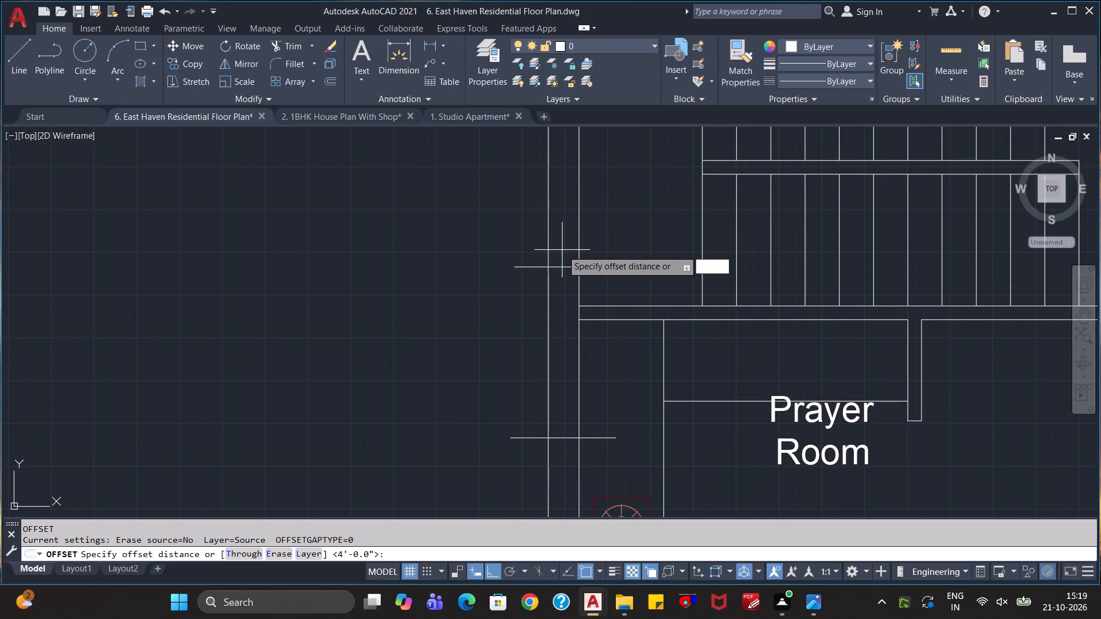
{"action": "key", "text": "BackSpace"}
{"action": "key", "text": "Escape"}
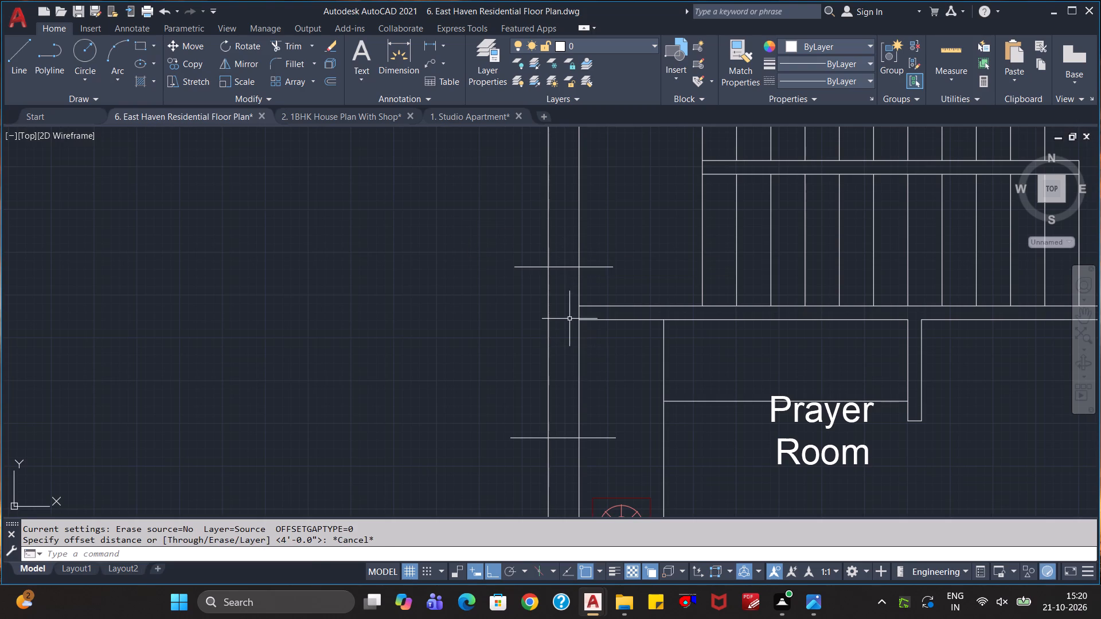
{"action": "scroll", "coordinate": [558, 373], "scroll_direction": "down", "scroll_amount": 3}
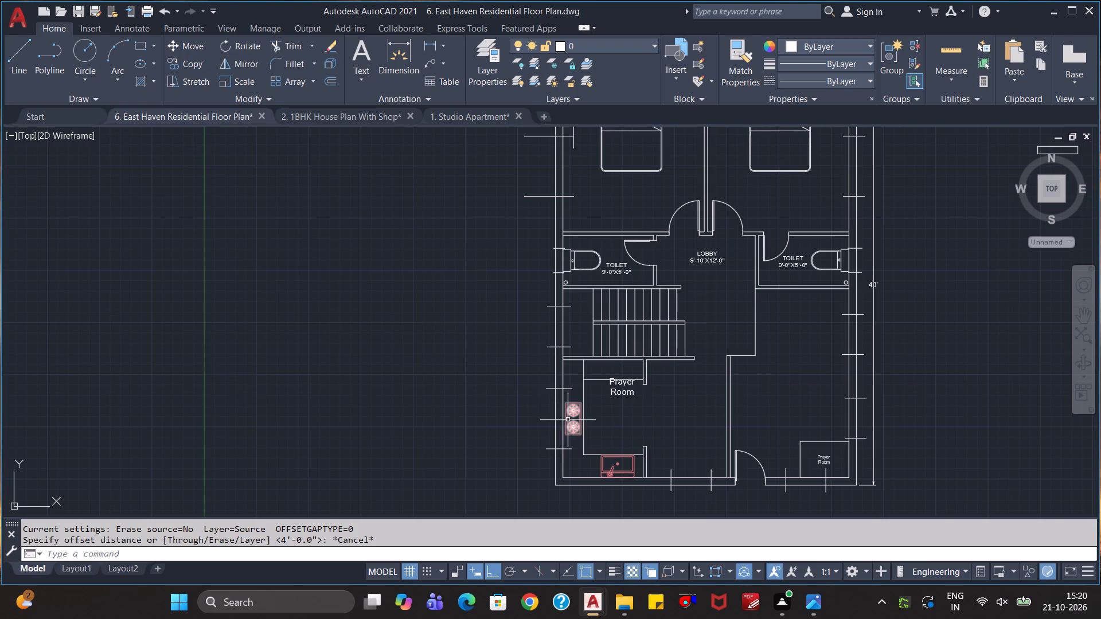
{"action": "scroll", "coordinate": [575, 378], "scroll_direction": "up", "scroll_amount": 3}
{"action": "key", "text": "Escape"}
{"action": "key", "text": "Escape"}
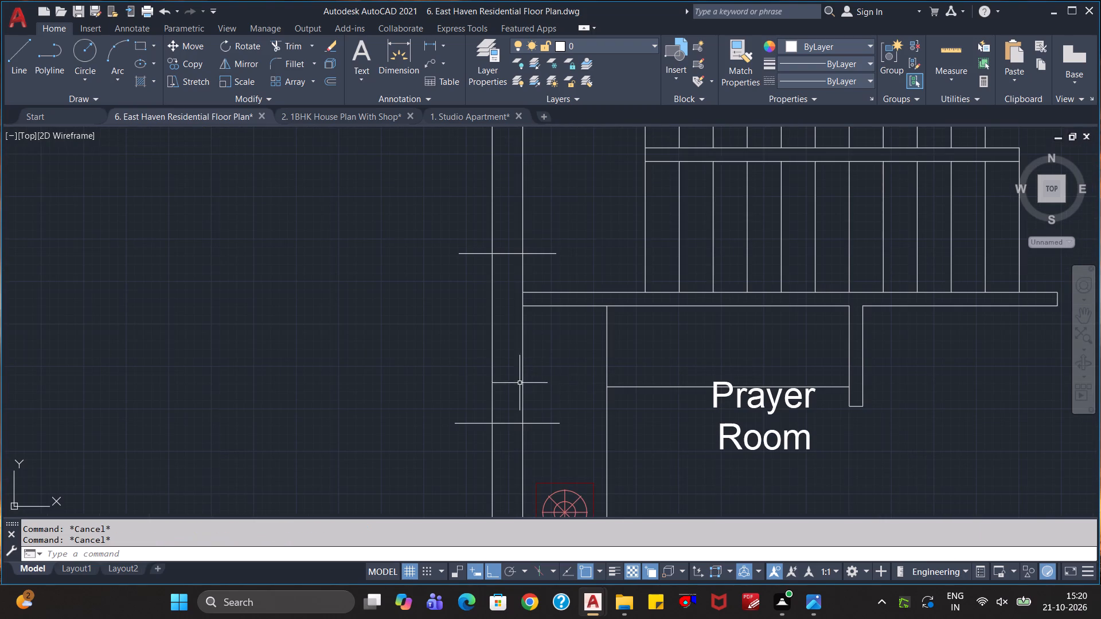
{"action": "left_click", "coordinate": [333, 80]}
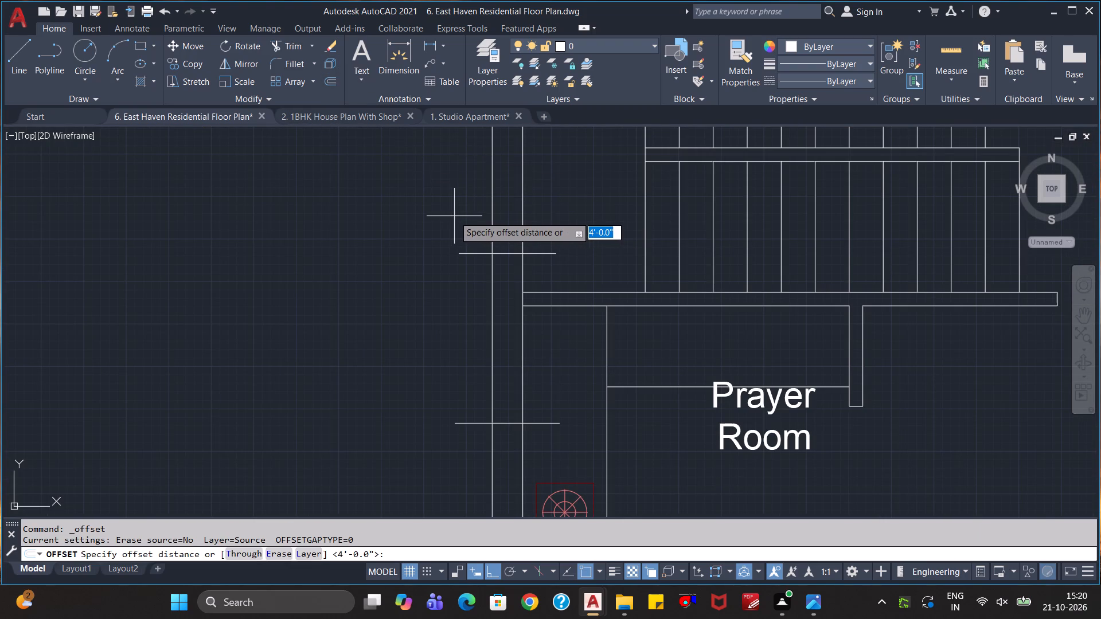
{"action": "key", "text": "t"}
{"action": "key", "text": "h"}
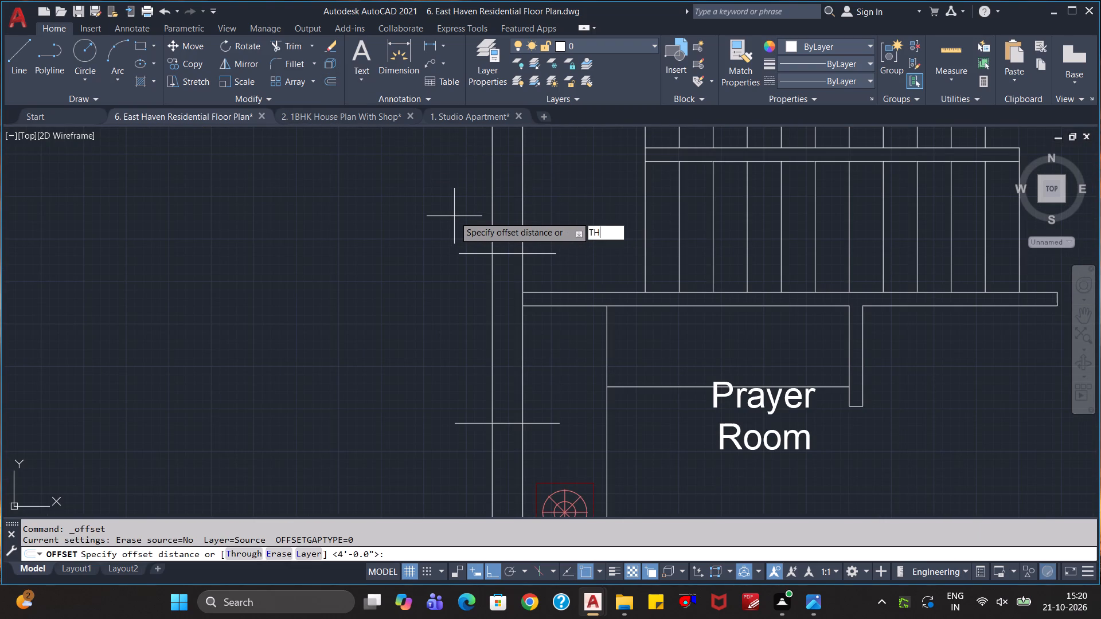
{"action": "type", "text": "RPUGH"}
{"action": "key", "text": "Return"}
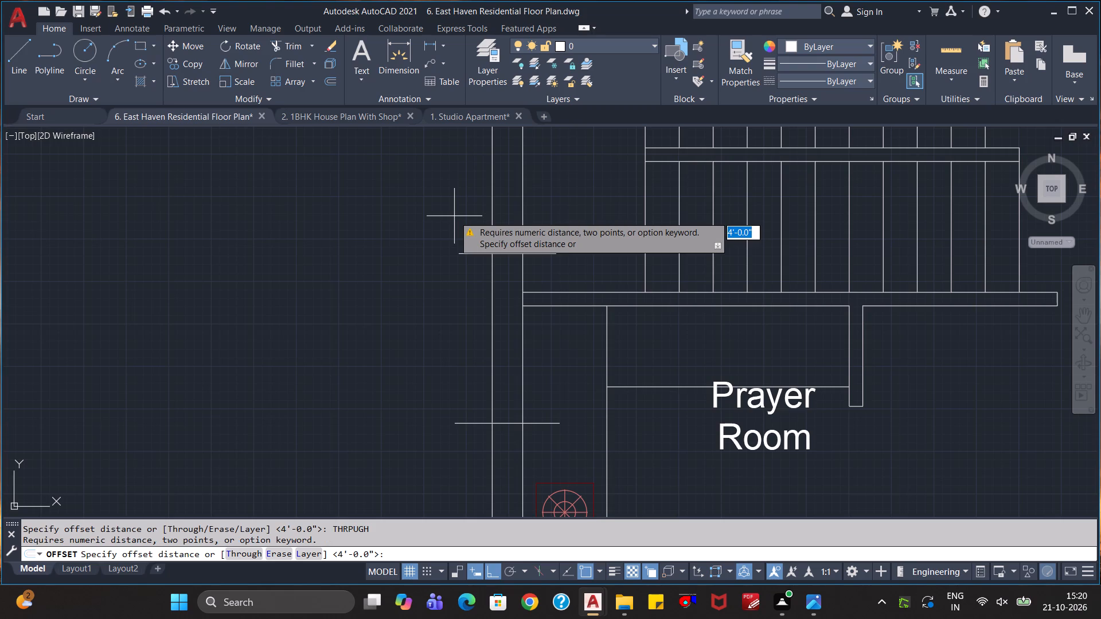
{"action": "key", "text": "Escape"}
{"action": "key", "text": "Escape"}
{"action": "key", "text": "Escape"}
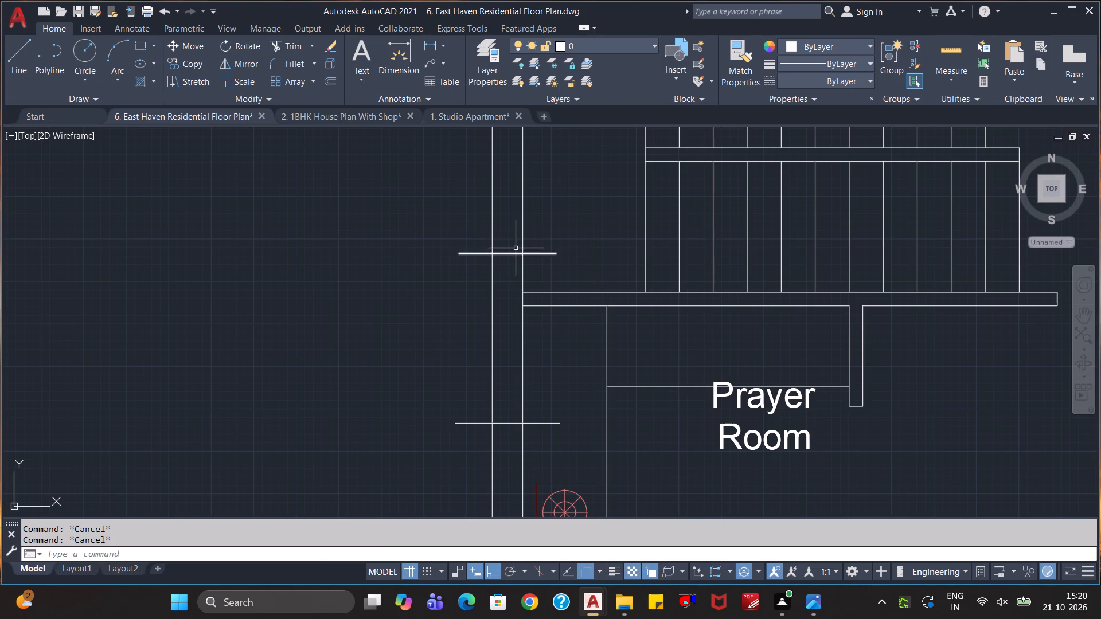
Draw a new short horizontal opening mark across the west wall beside the staircase, slightly north of the existing southern mark.
{"action": "scroll", "coordinate": [560, 234], "scroll_direction": "down", "scroll_amount": 1}
{"action": "key", "text": "l"}
{"action": "key", "text": "Return"}
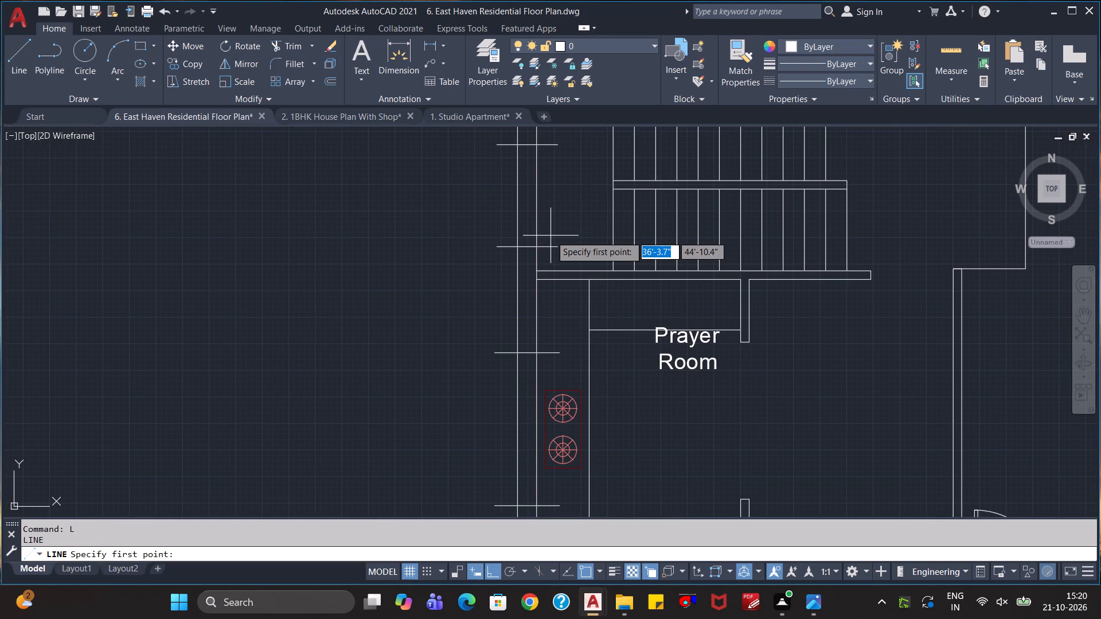
{"action": "scroll", "coordinate": [550, 236], "scroll_direction": "down", "scroll_amount": 1}
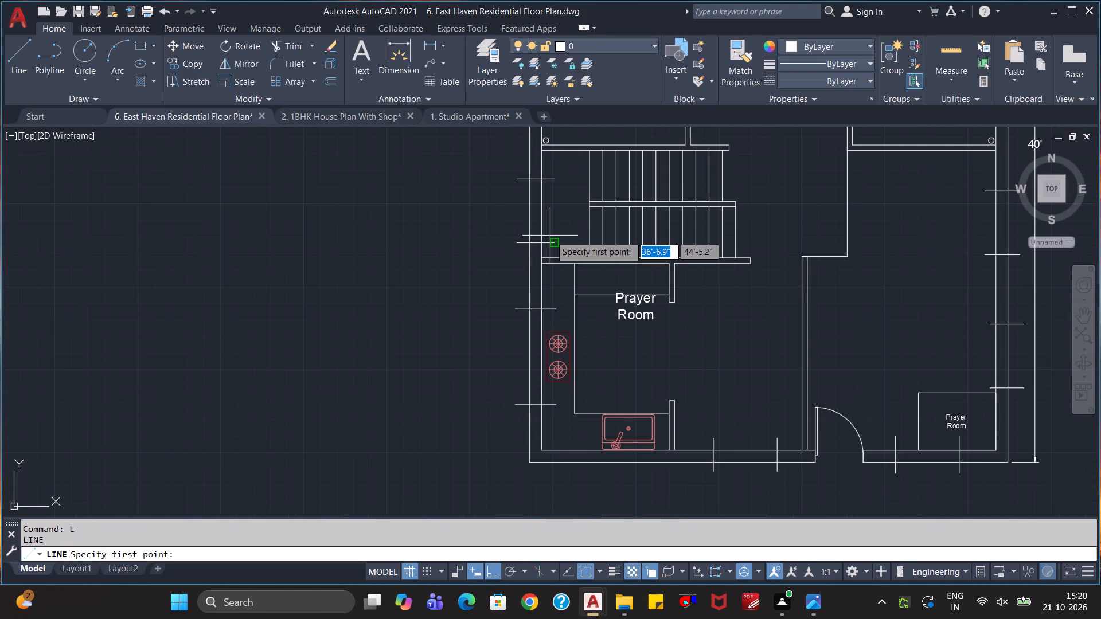
{"action": "scroll", "coordinate": [550, 236], "scroll_direction": "up", "scroll_amount": 1}
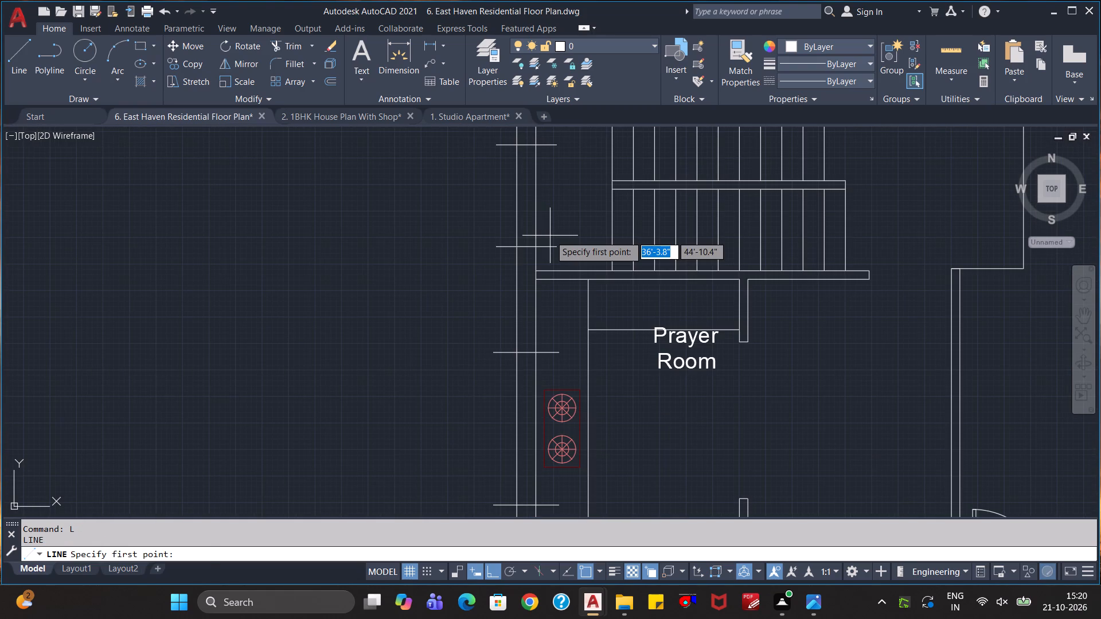
{"action": "left_click", "coordinate": [550, 236]}
{"action": "left_click", "coordinate": [506, 236]}
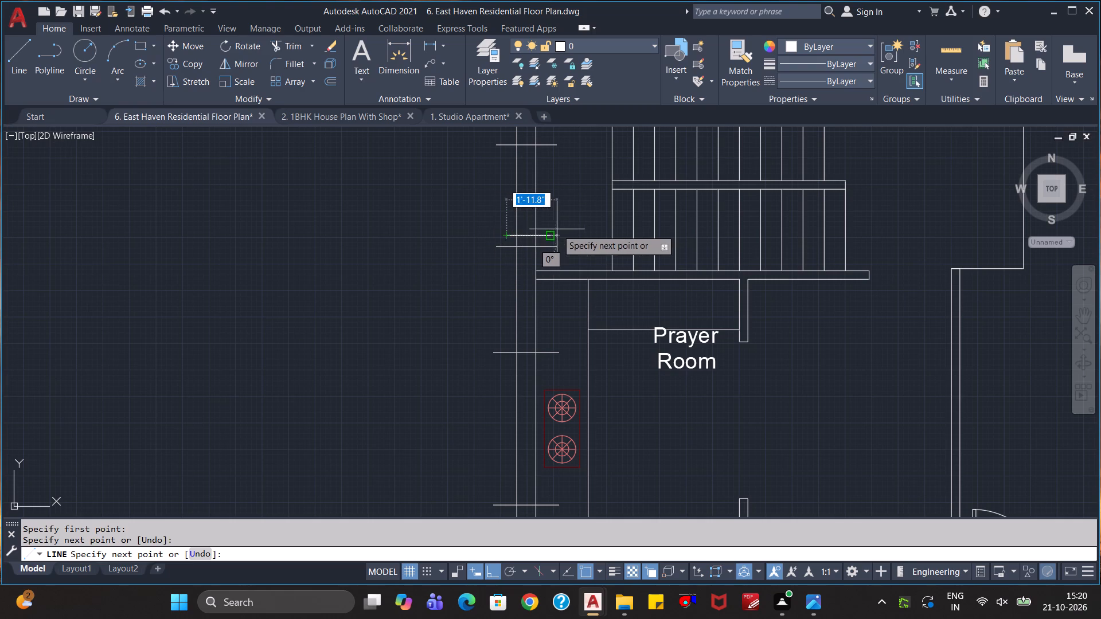
{"action": "key", "text": "Escape"}
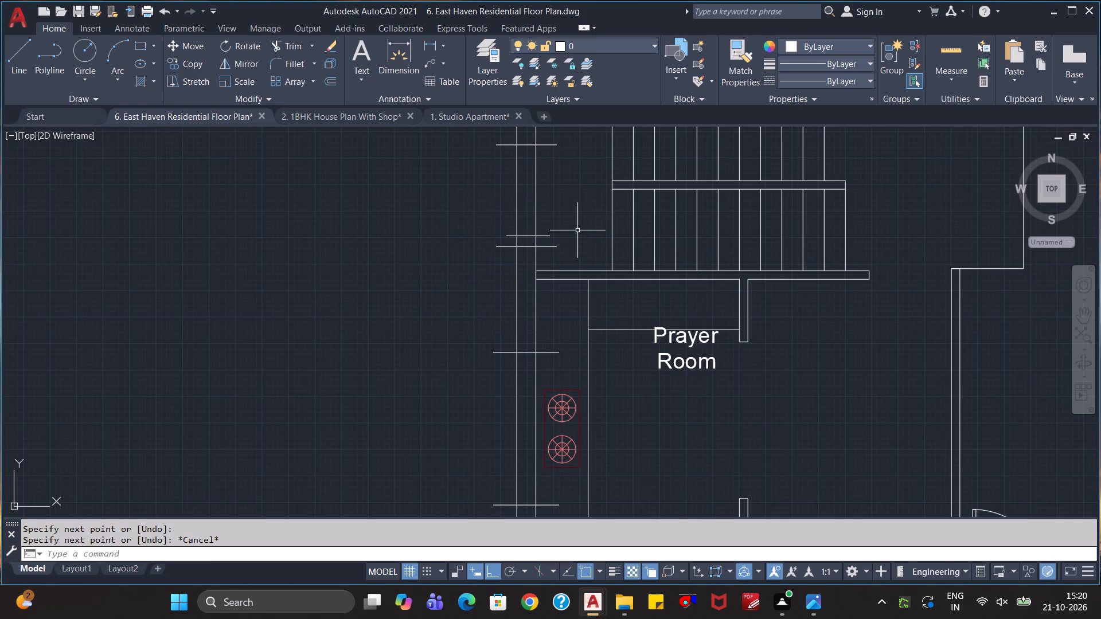
Erase the two older opening marks on the west wall beside the staircase, keeping the newly drawn one.
{"action": "left_click", "coordinate": [551, 249]}
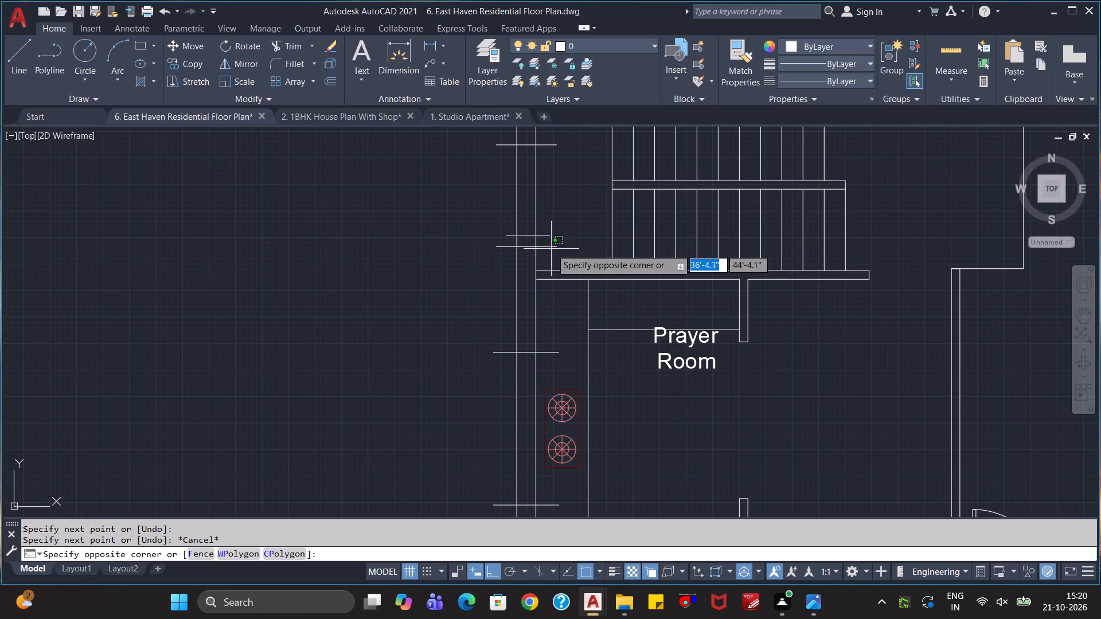
{"action": "left_click", "coordinate": [557, 243]}
{"action": "left_click", "coordinate": [561, 242]}
{"action": "left_click", "coordinate": [549, 251]}
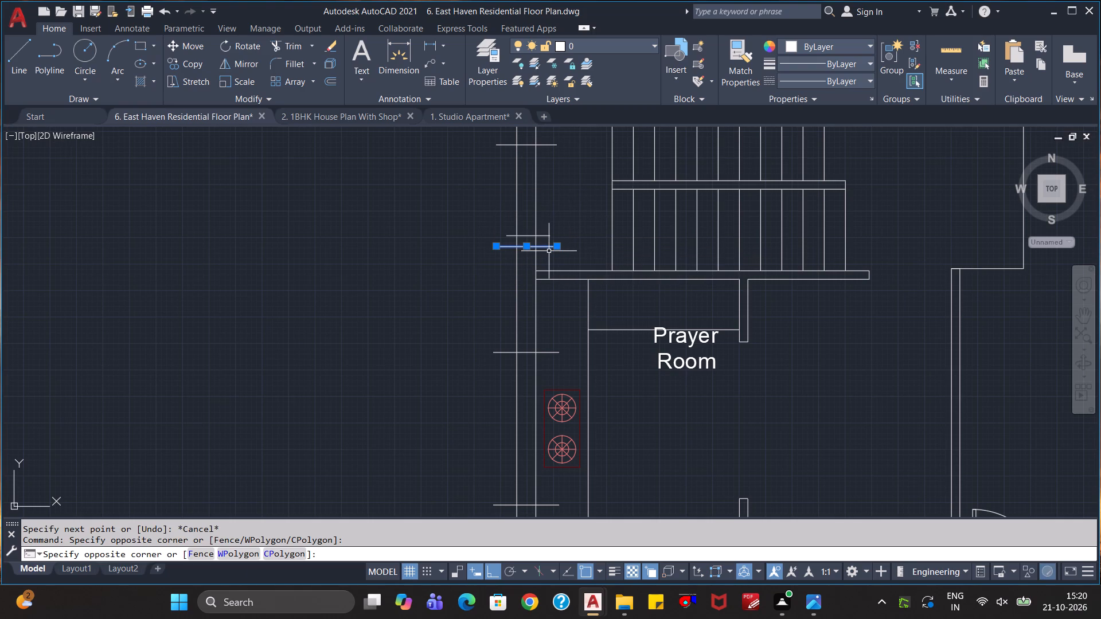
{"action": "key", "text": "Delete"}
{"action": "left_click", "coordinate": [555, 134]}
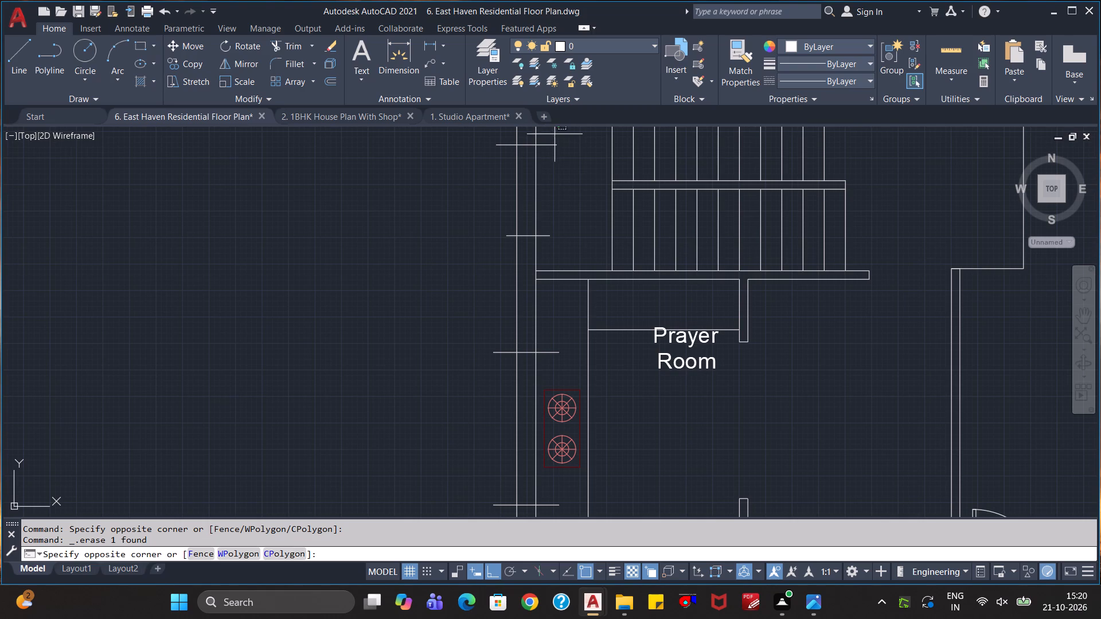
{"action": "left_click", "coordinate": [552, 154]}
{"action": "key", "text": "Delete"}
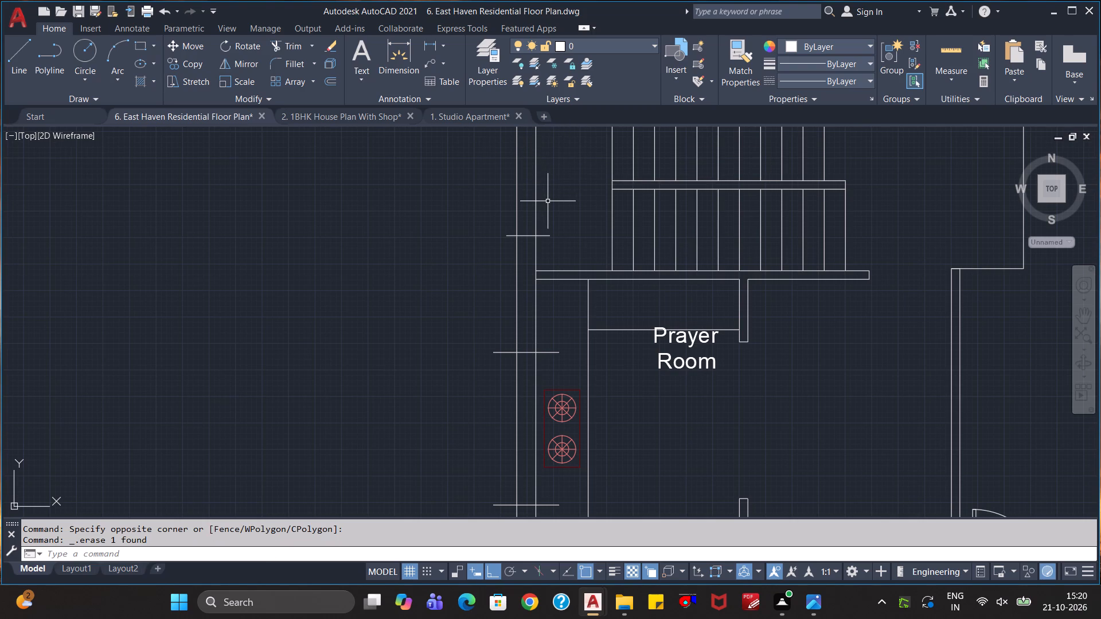
Offset the new opening mark on the west wall beside the staircase 4' to the north.
{"action": "key", "text": "o"}
{"action": "key", "text": "Return"}
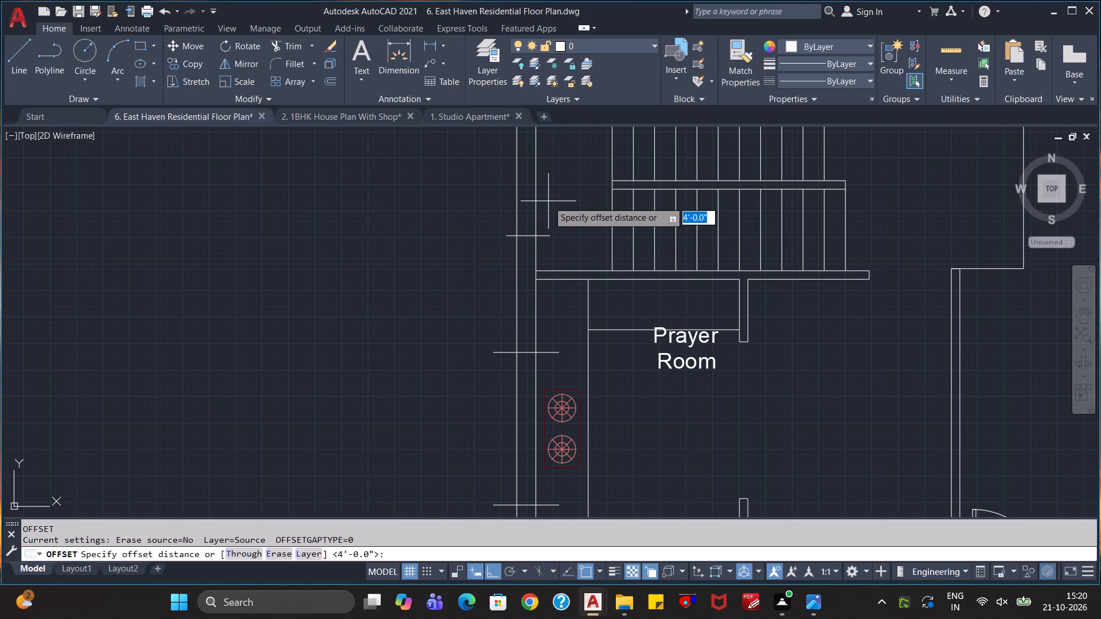
{"action": "key", "text": "Return"}
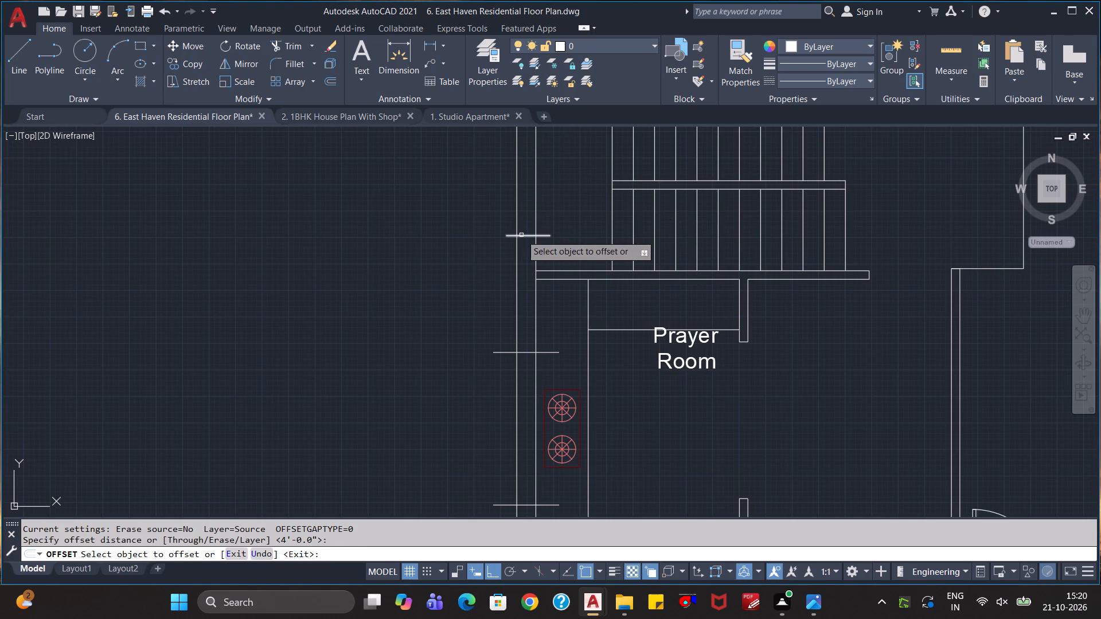
{"action": "left_click", "coordinate": [521, 235]}
{"action": "left_click", "coordinate": [527, 178]}
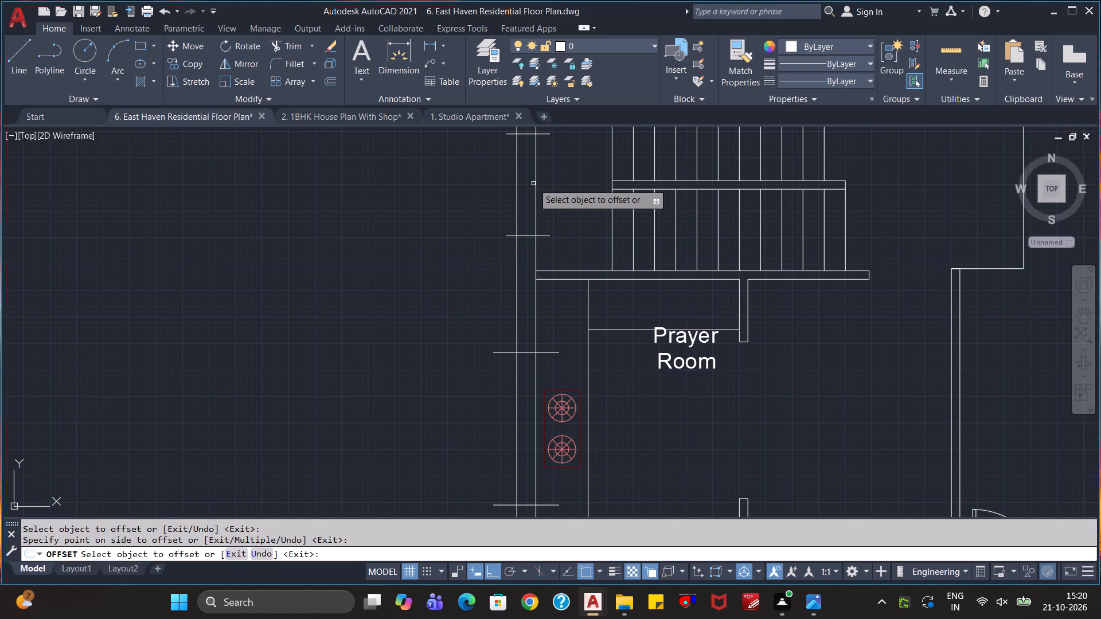
{"action": "scroll", "coordinate": [533, 183], "scroll_direction": "down", "scroll_amount": 1}
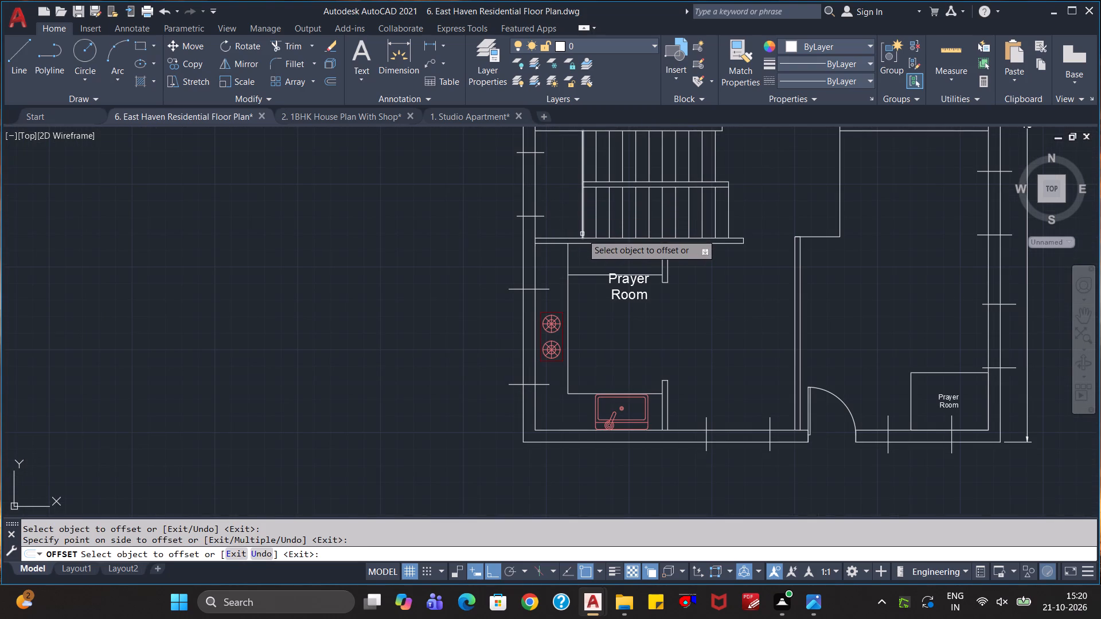
{"action": "key", "text": "Escape"}
{"action": "key", "text": "Escape"}
Trim both west wall lines between the two opening marks beside the staircase to cut the window opening.
{"action": "scroll", "coordinate": [583, 238], "scroll_direction": "down", "scroll_amount": 1}
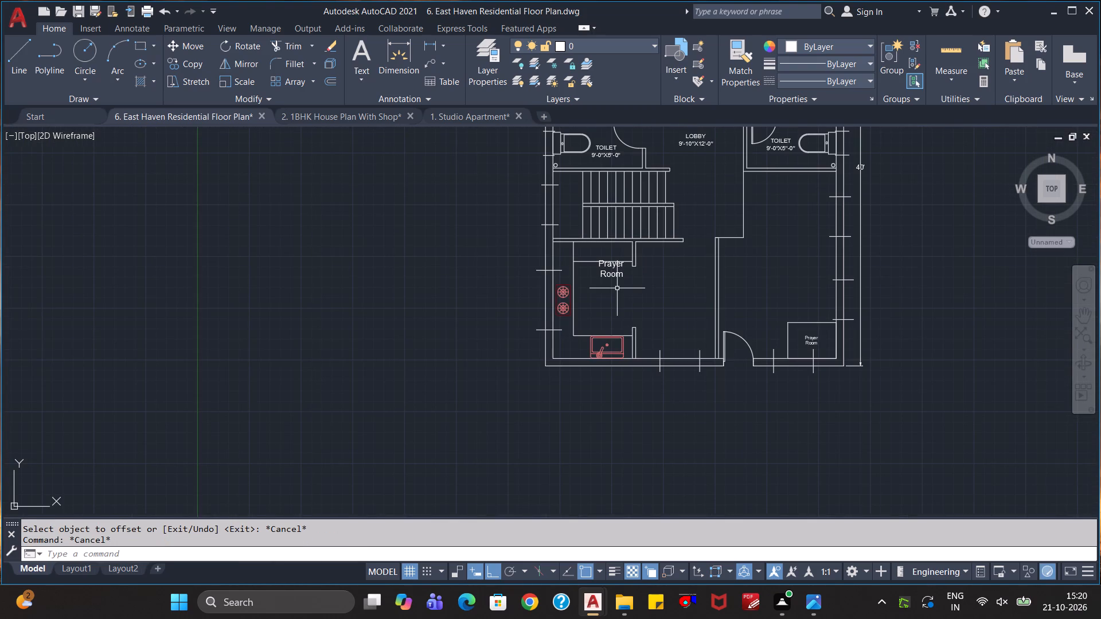
{"action": "type", "text": "TR"}
{"action": "key", "text": "Return"}
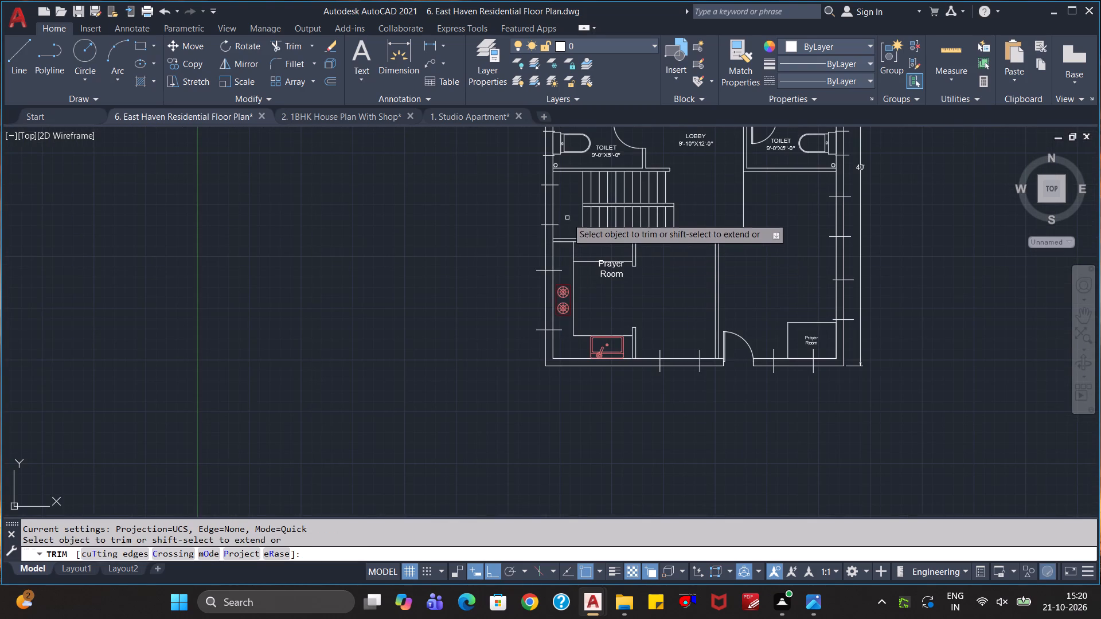
{"action": "left_click", "coordinate": [567, 211]}
{"action": "left_click", "coordinate": [529, 212]}
Trim the overhanging ends of both staircase opening marks and the kitchen's northern opening mark flush with the west wall faces.
{"action": "scroll", "coordinate": [554, 209], "scroll_direction": "up", "scroll_amount": 2}
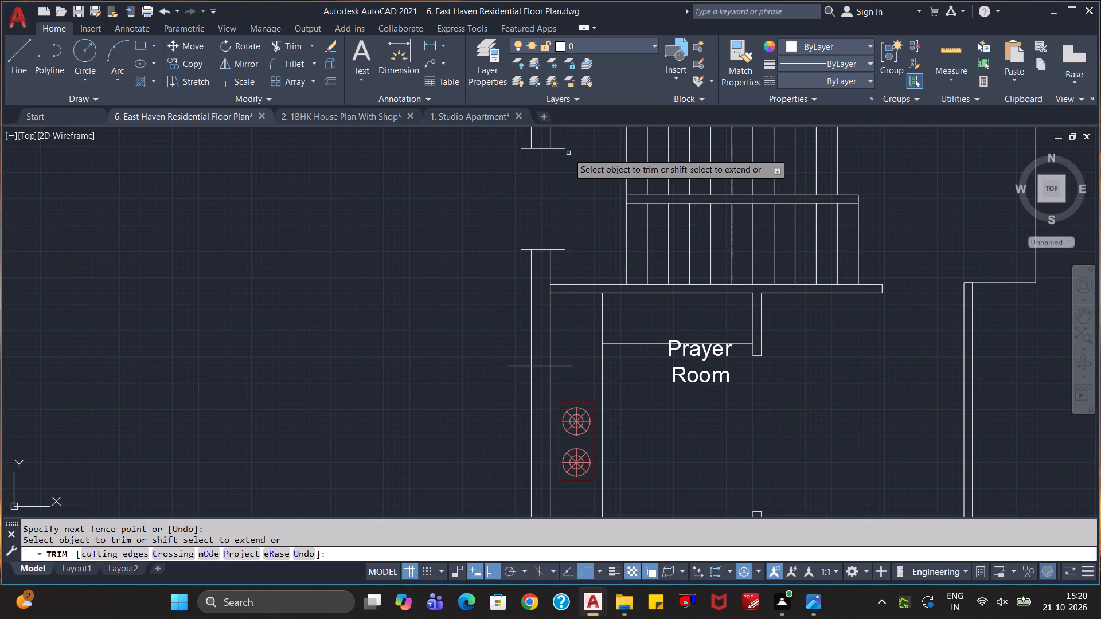
{"action": "left_click", "coordinate": [564, 147]}
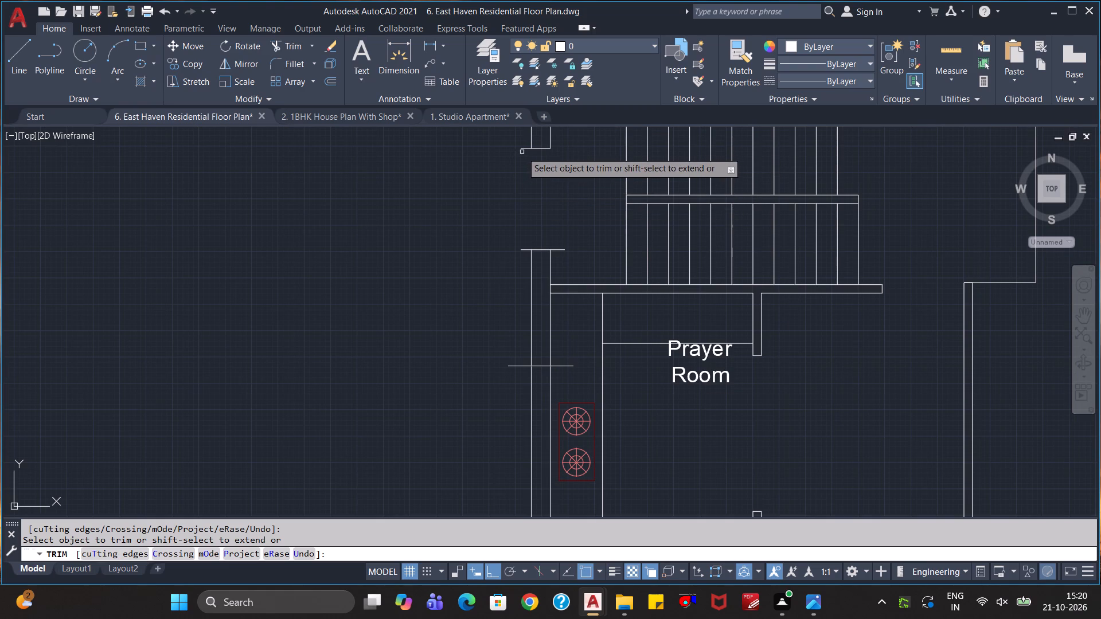
{"action": "left_click", "coordinate": [522, 151]}
{"action": "left_click", "coordinate": [522, 143]}
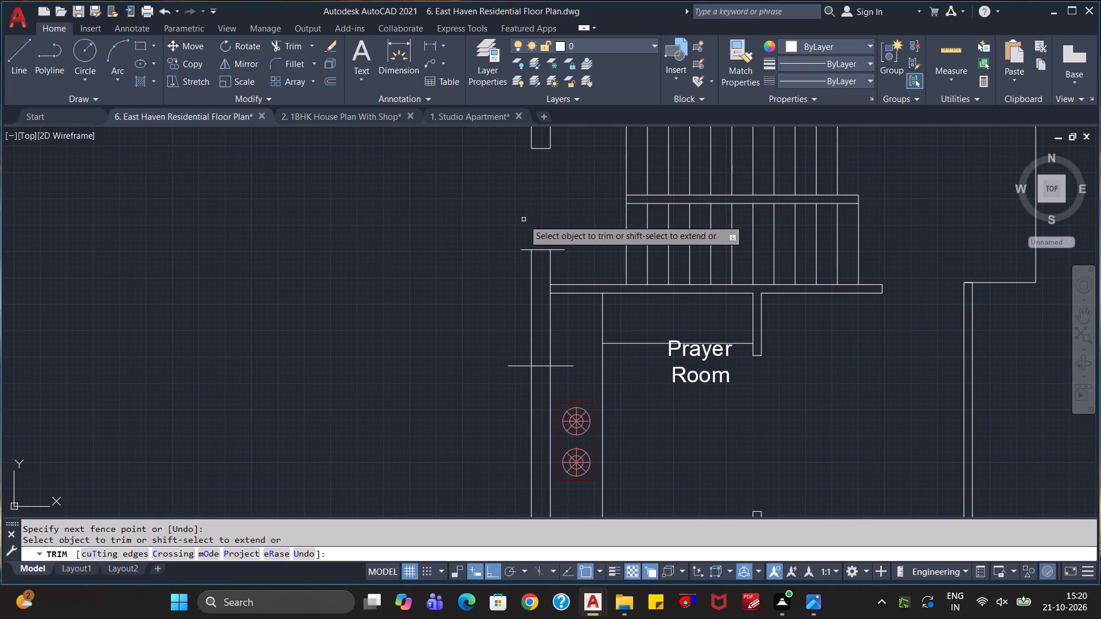
{"action": "left_click", "coordinate": [524, 220]}
{"action": "left_click", "coordinate": [517, 396]}
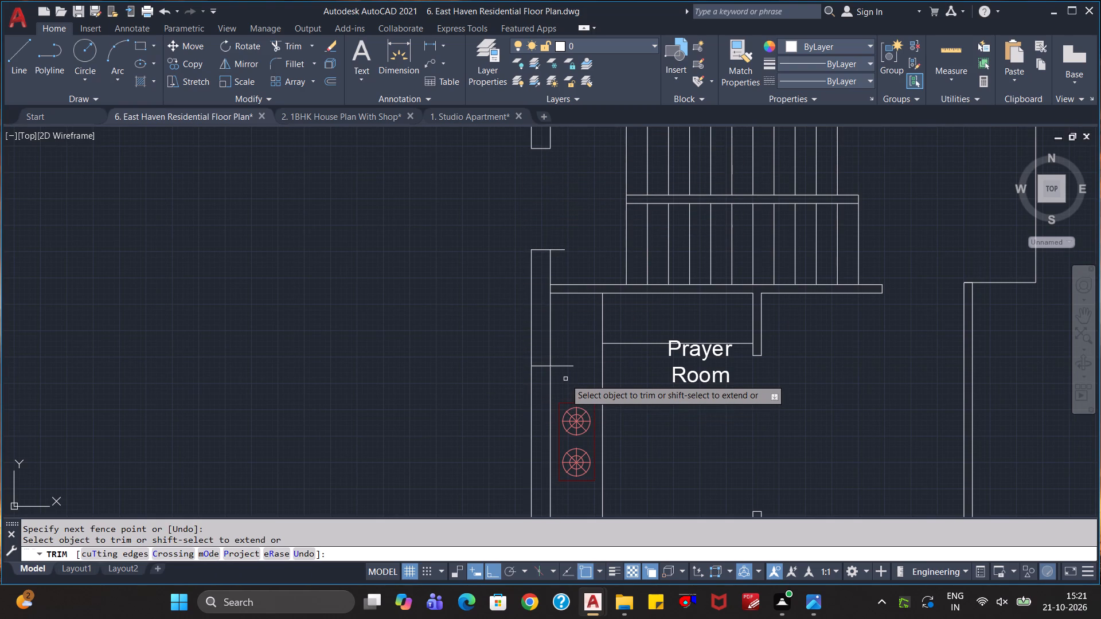
{"action": "left_click", "coordinate": [565, 378]}
{"action": "left_click", "coordinate": [567, 348]}
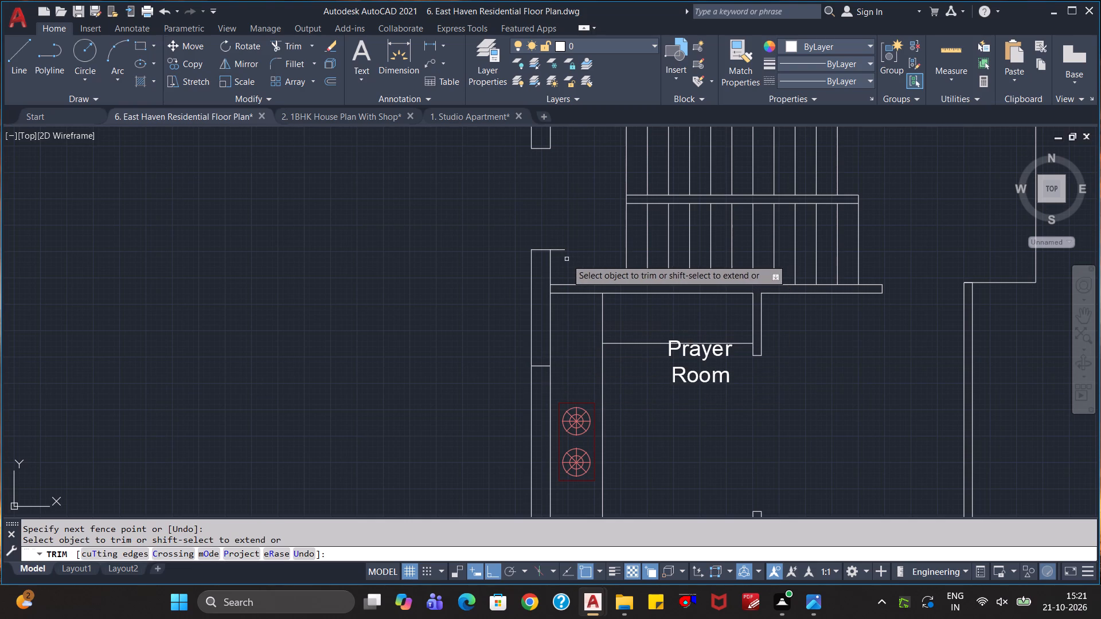
{"action": "left_click", "coordinate": [559, 259]}
{"action": "left_click", "coordinate": [558, 239]}
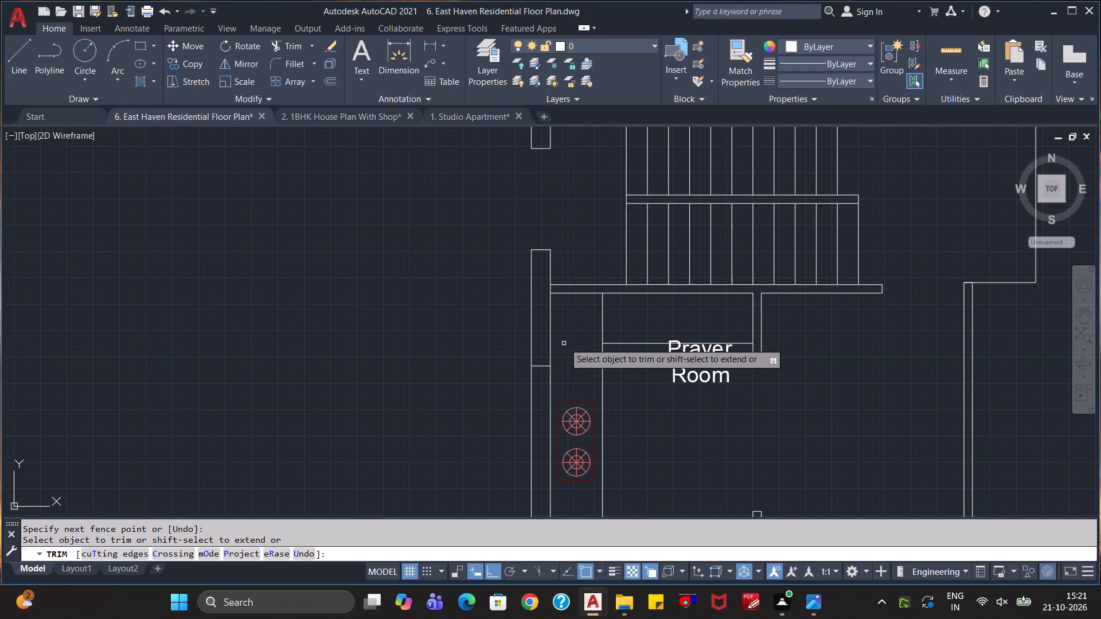
{"action": "scroll", "coordinate": [550, 290], "scroll_direction": "up", "scroll_amount": 1}
{"action": "left_click", "coordinate": [550, 290]}
{"action": "scroll", "coordinate": [557, 338], "scroll_direction": "down", "scroll_amount": 1}
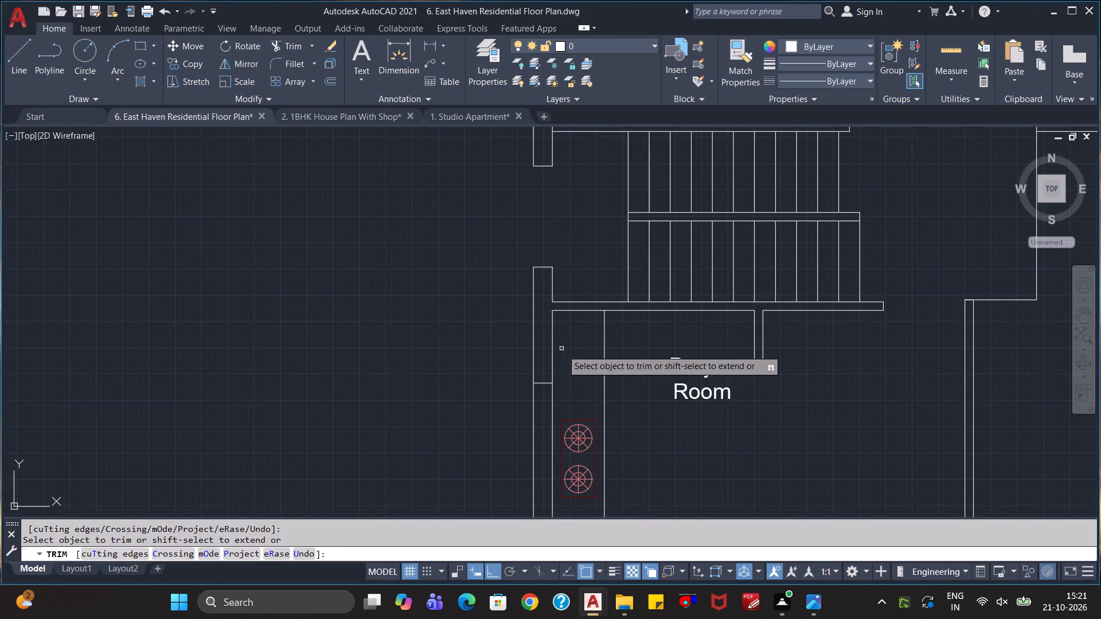
Cut the kitchen window opening in the west wall beside the stove and trim its southern mark flush with the wall faces.
{"action": "middle_click_drag", "start_coordinate": [575, 351], "coordinate": [591, 288]}
{"action": "left_click", "coordinate": [579, 330]}
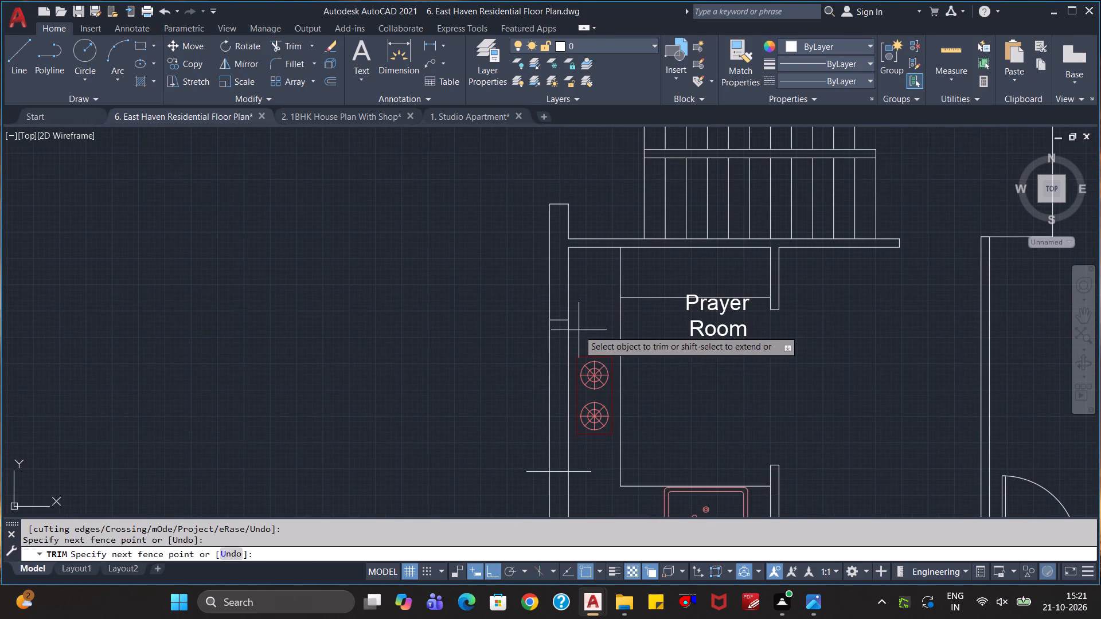
{"action": "left_click", "coordinate": [545, 351]}
{"action": "left_click", "coordinate": [548, 334]}
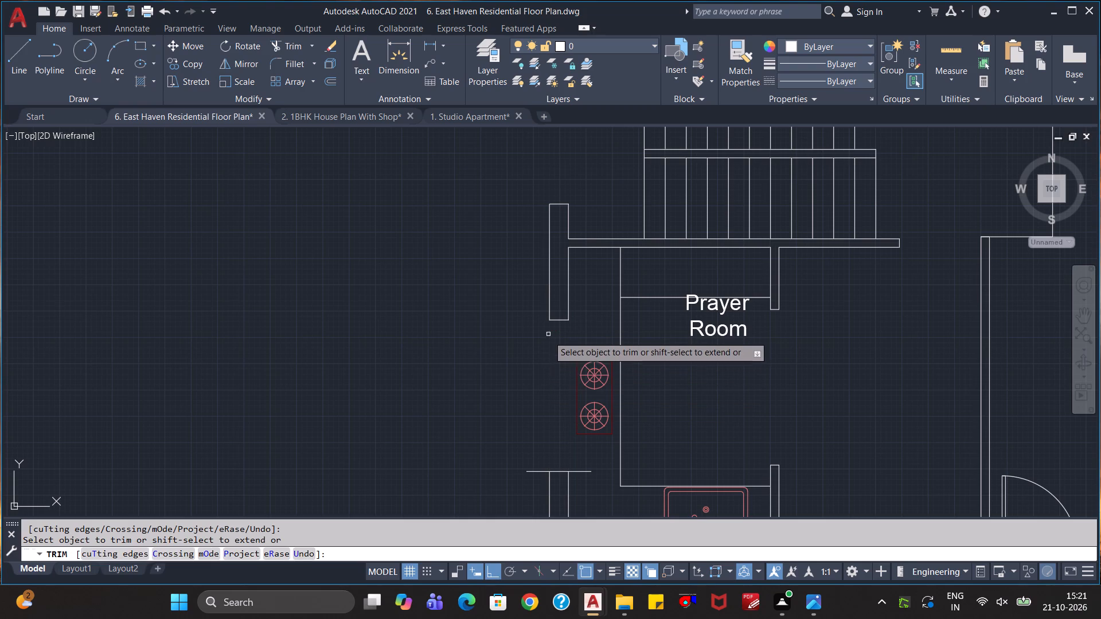
{"action": "left_click", "coordinate": [536, 475]}
{"action": "left_click", "coordinate": [538, 465]}
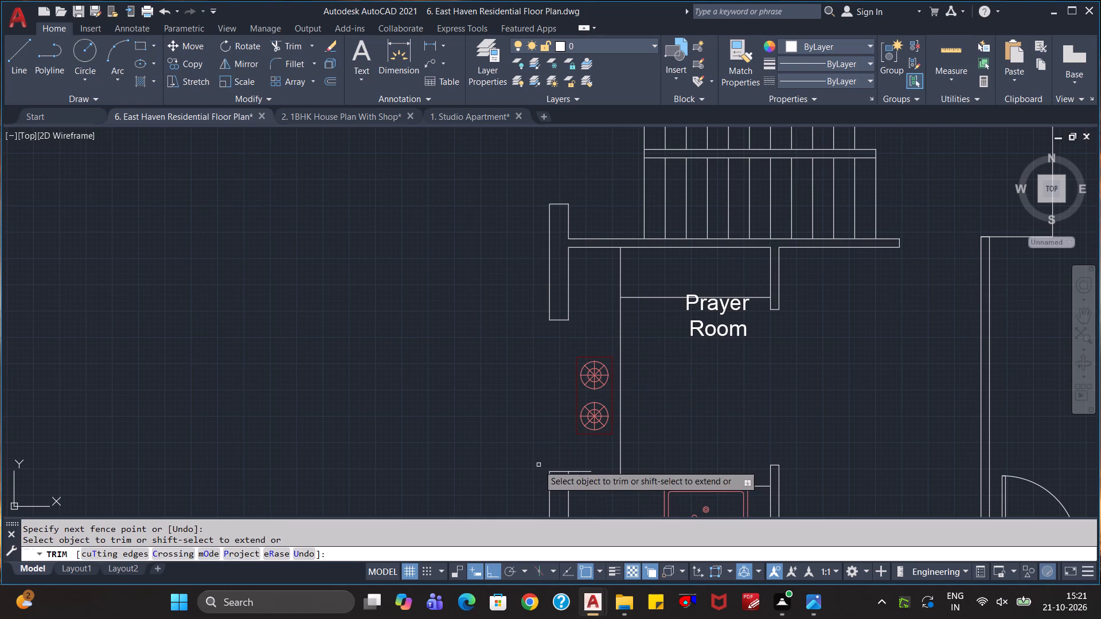
{"action": "left_click", "coordinate": [585, 472]}
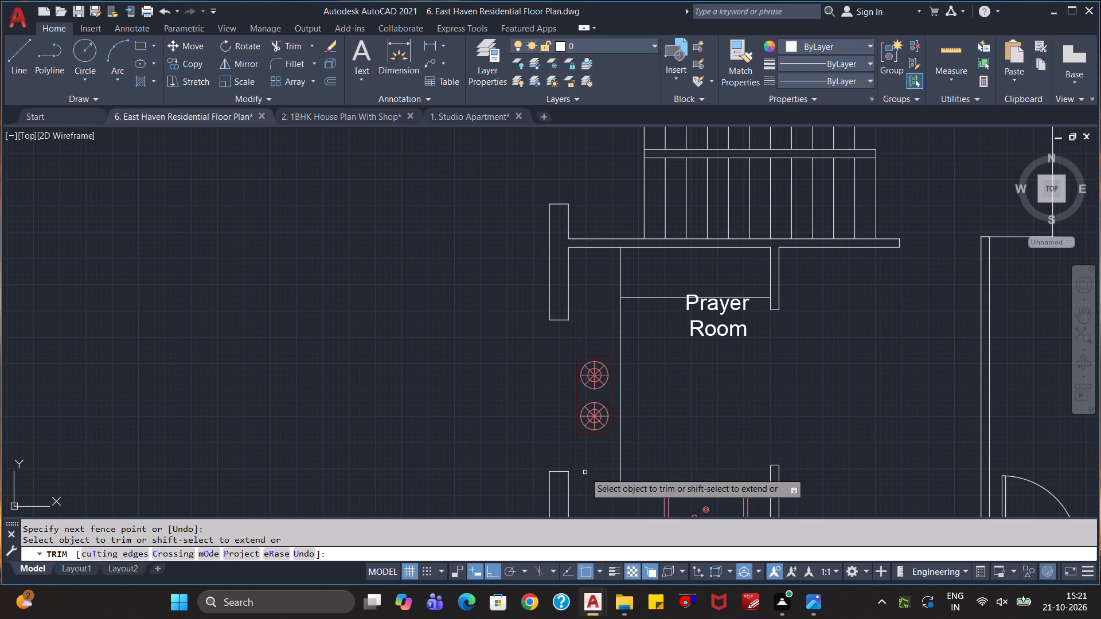
Trim both south wall lines between the two opening marks located between the kitchen sink and the entrance door.
{"action": "scroll", "coordinate": [585, 472], "scroll_direction": "down", "scroll_amount": 1}
{"action": "scroll", "coordinate": [707, 450], "scroll_direction": "down", "scroll_amount": 1}
{"action": "middle_click_drag", "start_coordinate": [755, 442], "coordinate": [751, 441]}
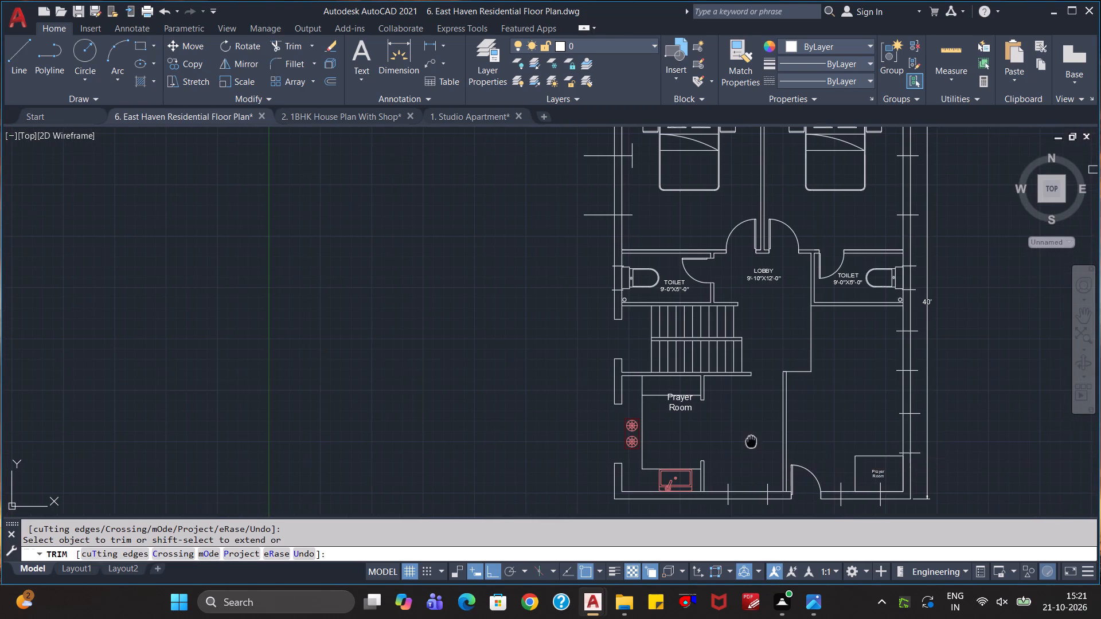
{"action": "middle_click_drag", "start_coordinate": [751, 441], "coordinate": [564, 420]}
{"action": "left_click", "coordinate": [562, 452]}
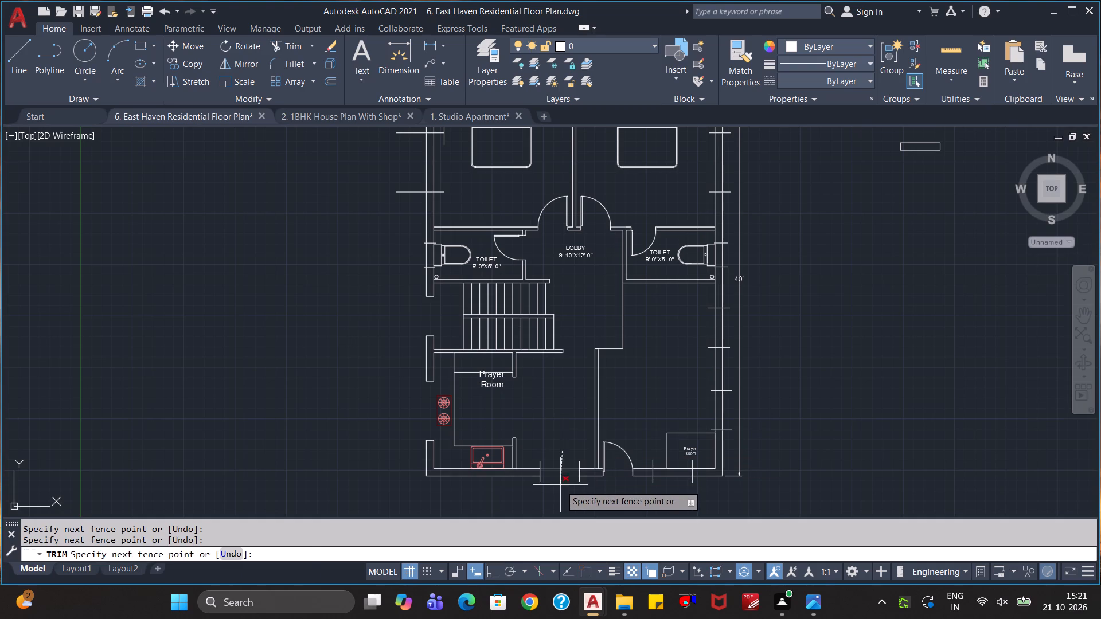
{"action": "left_click", "coordinate": [561, 488]}
Trim the overhanging ends of all four south wall opening marks flush with the outer and inner wall faces.
{"action": "scroll", "coordinate": [583, 484], "scroll_direction": "up", "scroll_amount": 4}
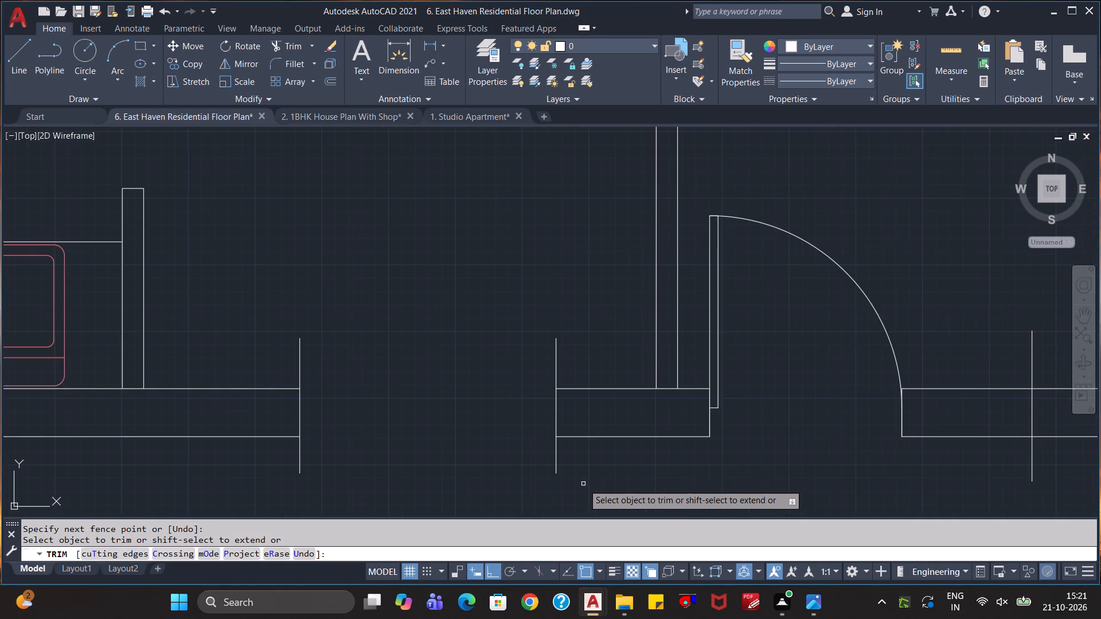
{"action": "scroll", "coordinate": [591, 485], "scroll_direction": "down", "scroll_amount": 1}
{"action": "middle_click_drag", "start_coordinate": [691, 491], "coordinate": [647, 445]}
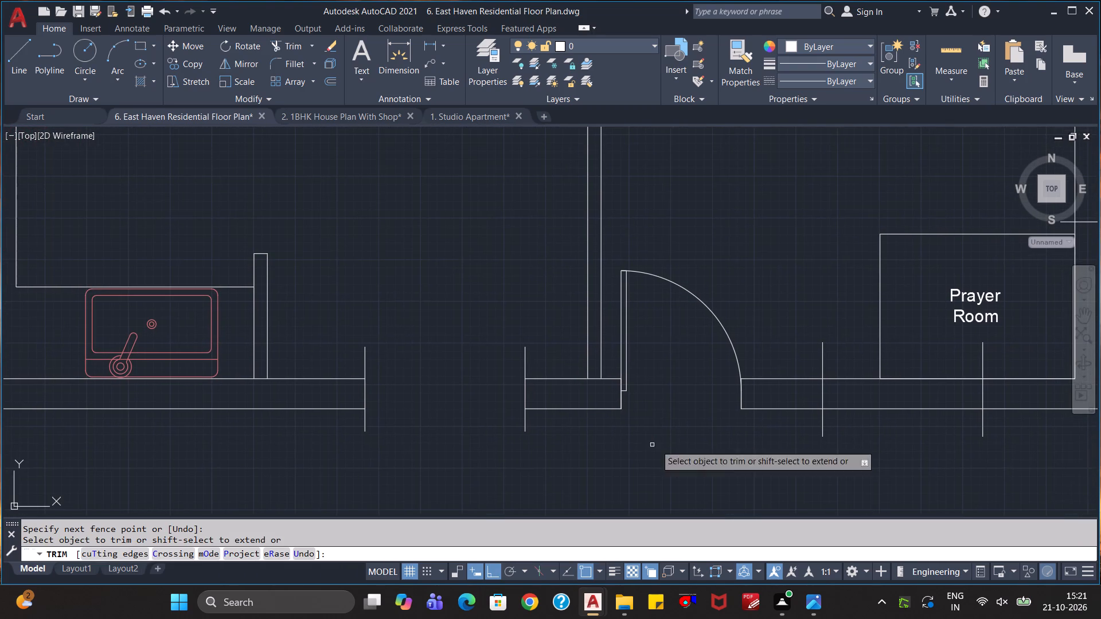
{"action": "left_click", "coordinate": [1026, 424]}
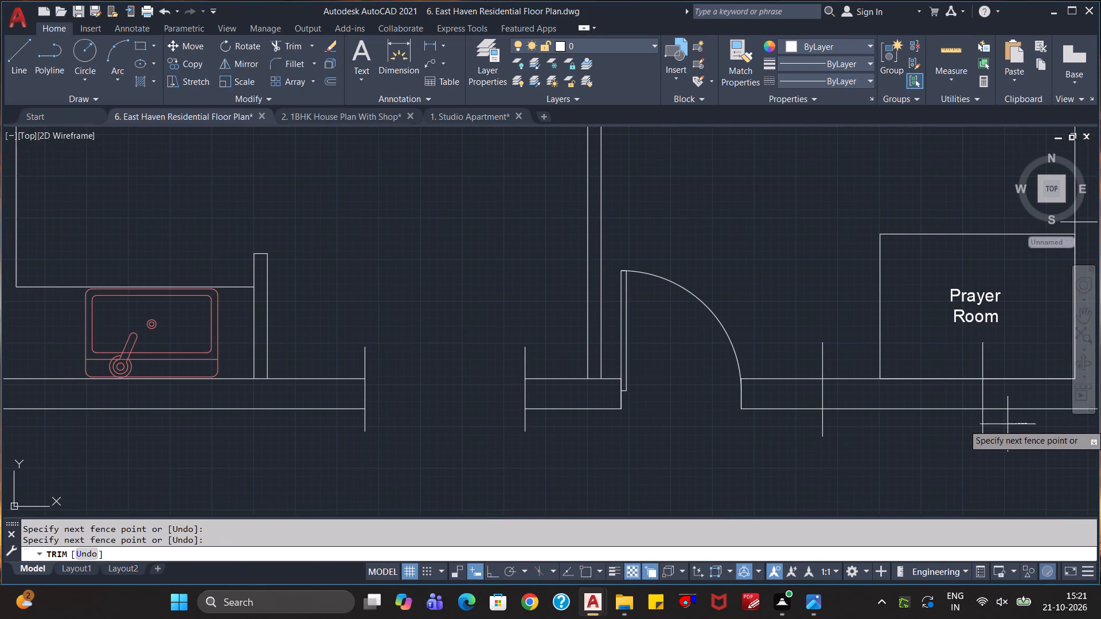
{"action": "left_click", "coordinate": [353, 430]}
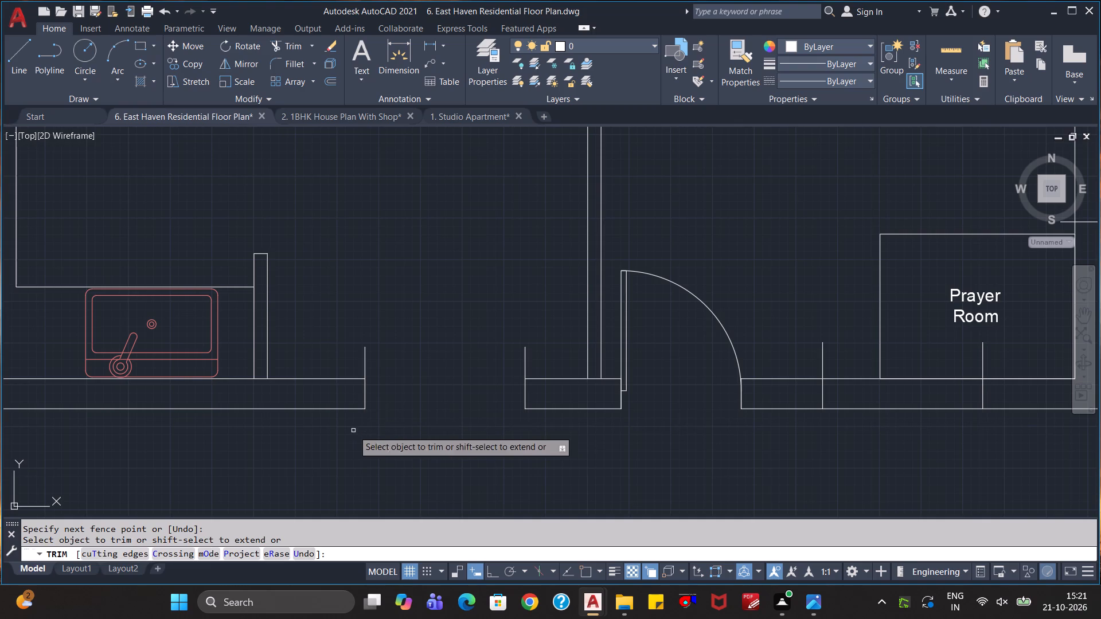
{"action": "left_click", "coordinate": [985, 365]}
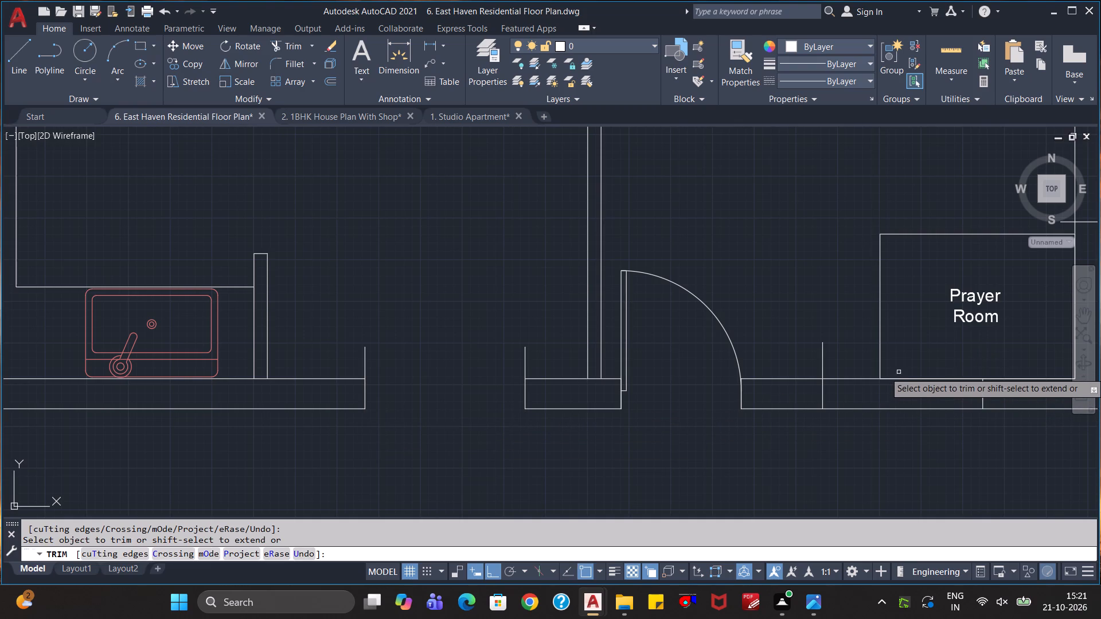
{"action": "left_click", "coordinate": [822, 355]}
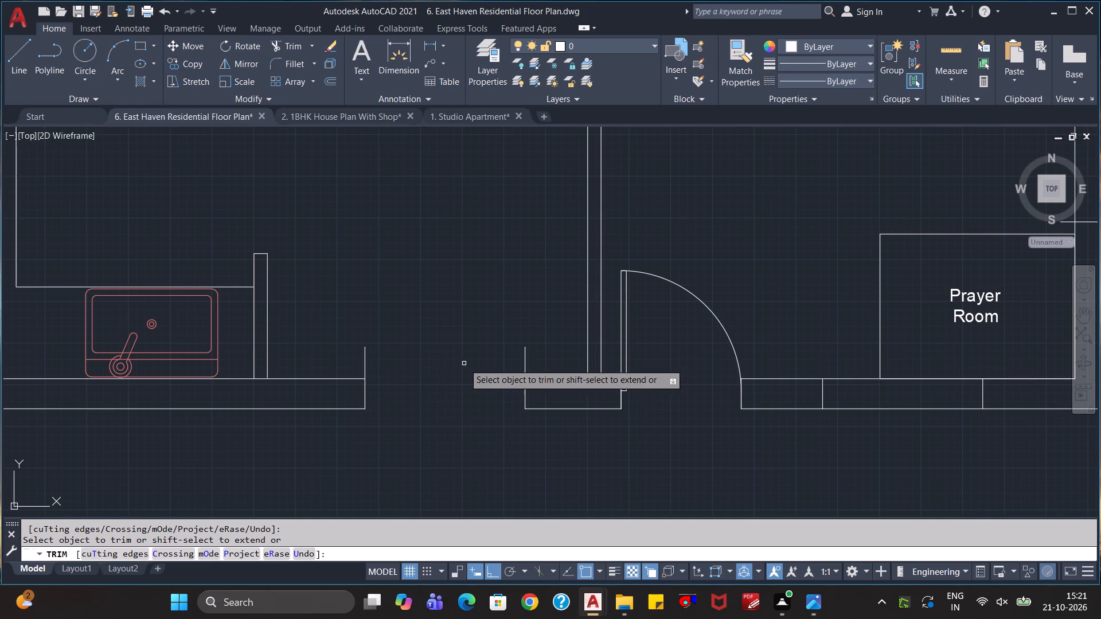
{"action": "left_click", "coordinate": [523, 361]}
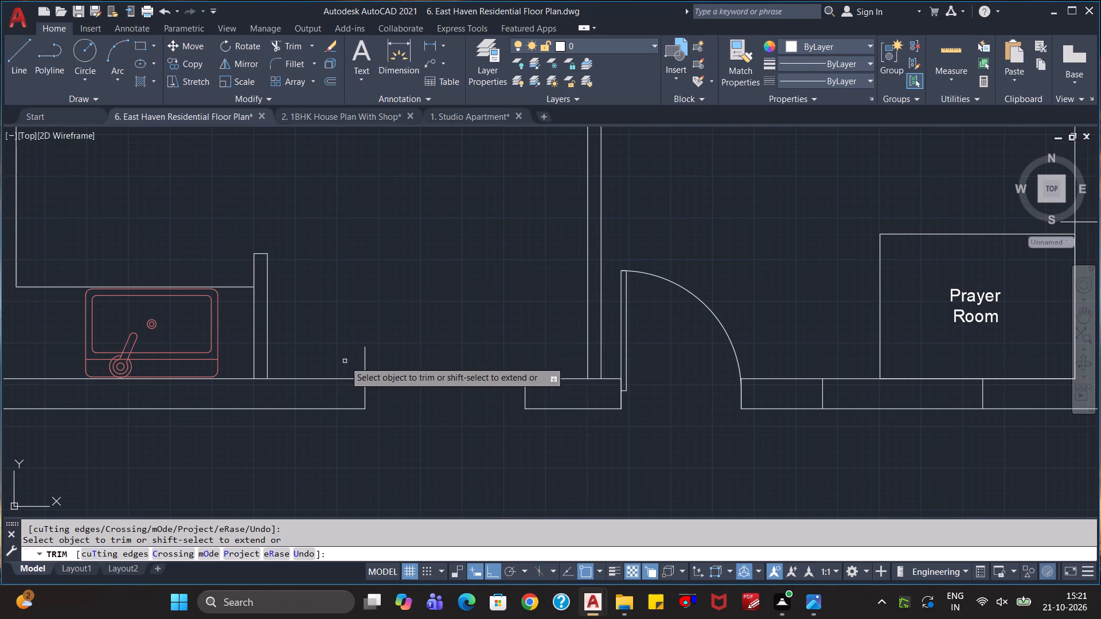
{"action": "left_click", "coordinate": [365, 355]}
{"action": "scroll", "coordinate": [382, 346], "scroll_direction": "down", "scroll_amount": 1}
{"action": "key", "text": "Escape"}
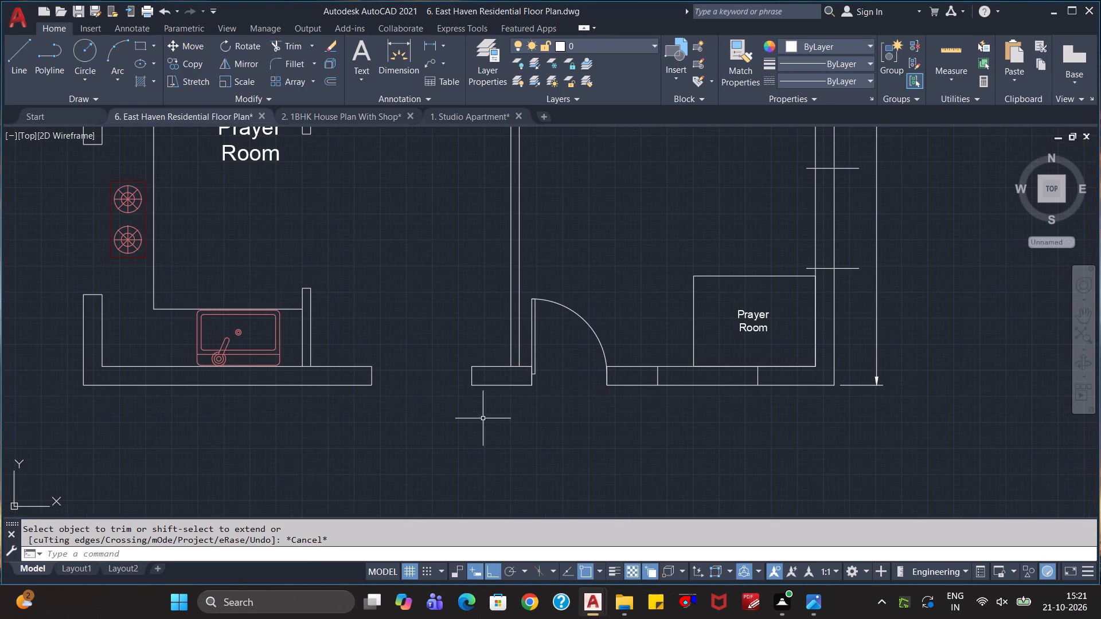
Trim the south wall between the two opening marks east of the entrance door, beside the small Prayer Room.
{"action": "type", "text": "TR"}
{"action": "key", "text": "Return"}
{"action": "left_click", "coordinate": [682, 395]}
{"action": "left_click", "coordinate": [675, 351]}
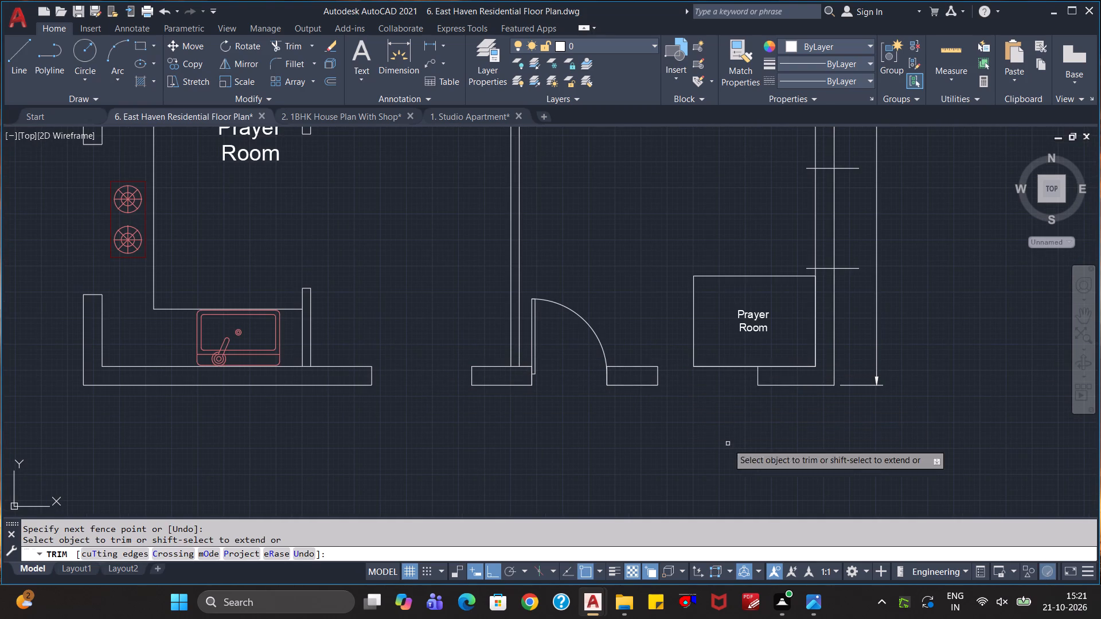
Cut the east wall window opening just north of the small Prayer Room and trim its two marks flush with the wall faces.
{"action": "scroll", "coordinate": [756, 433], "scroll_direction": "down", "scroll_amount": 2}
{"action": "scroll", "coordinate": [818, 417], "scroll_direction": "up", "scroll_amount": 2}
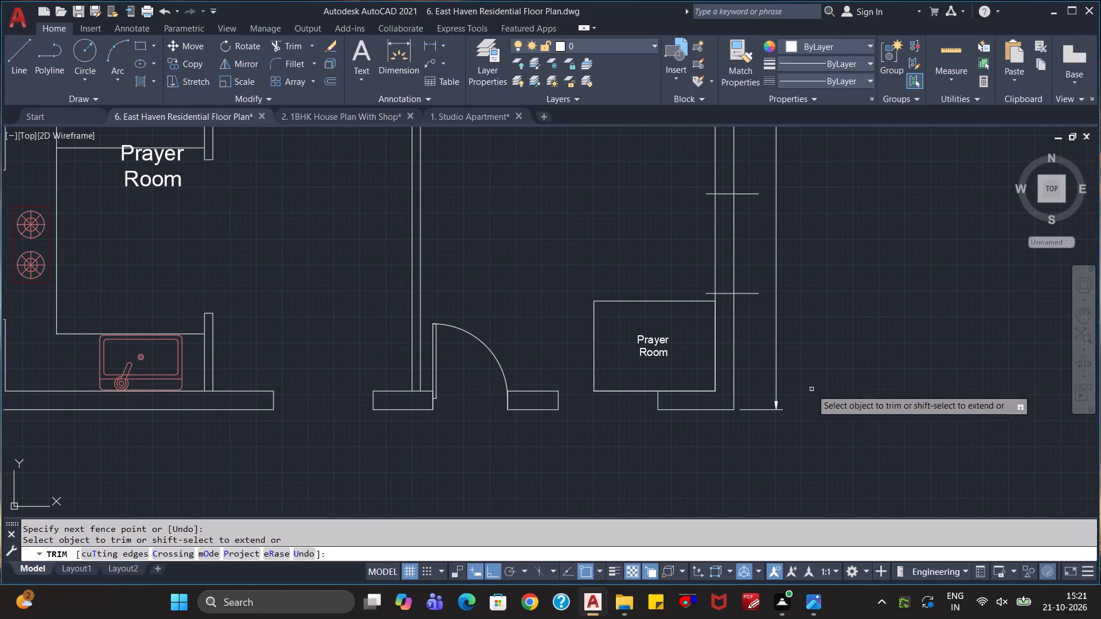
{"action": "left_click", "coordinate": [744, 256]}
{"action": "left_click", "coordinate": [703, 259]}
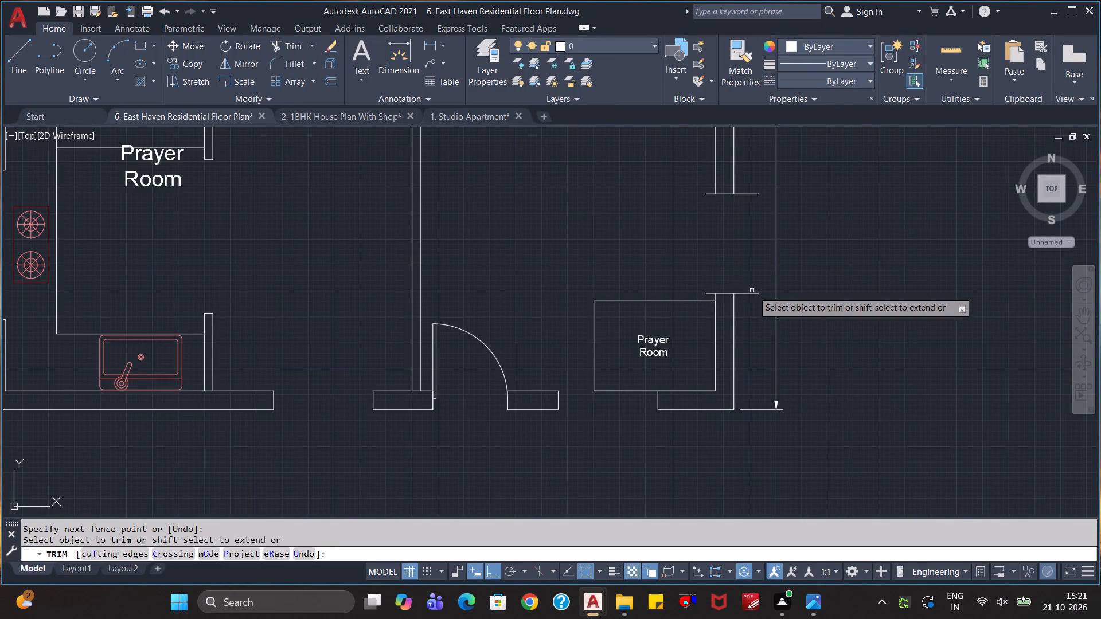
{"action": "left_click", "coordinate": [752, 293]}
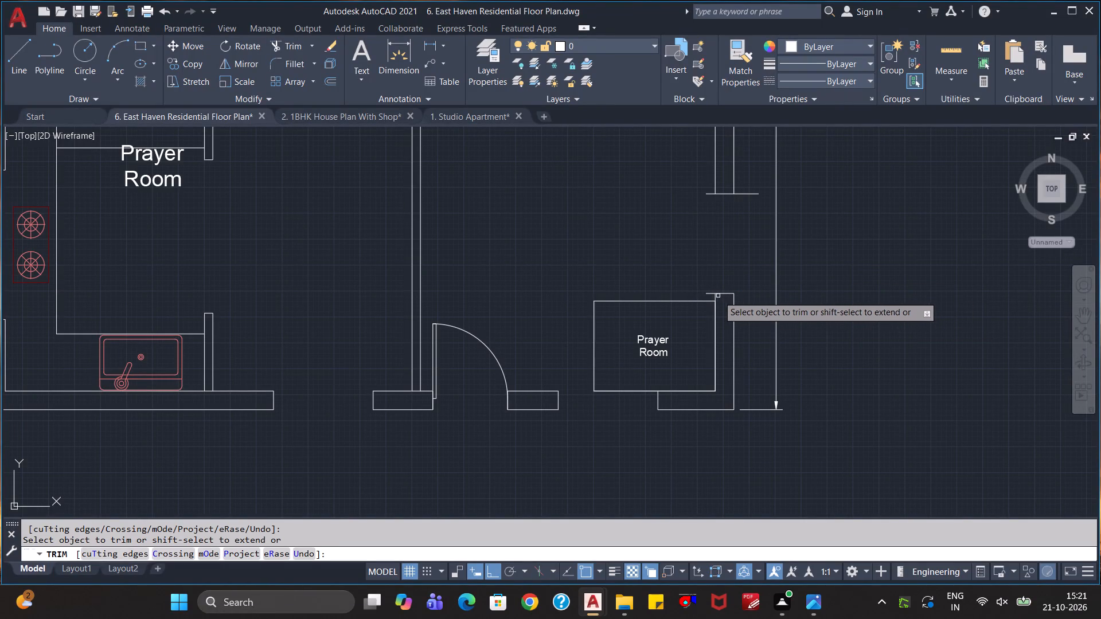
{"action": "left_click", "coordinate": [709, 295]}
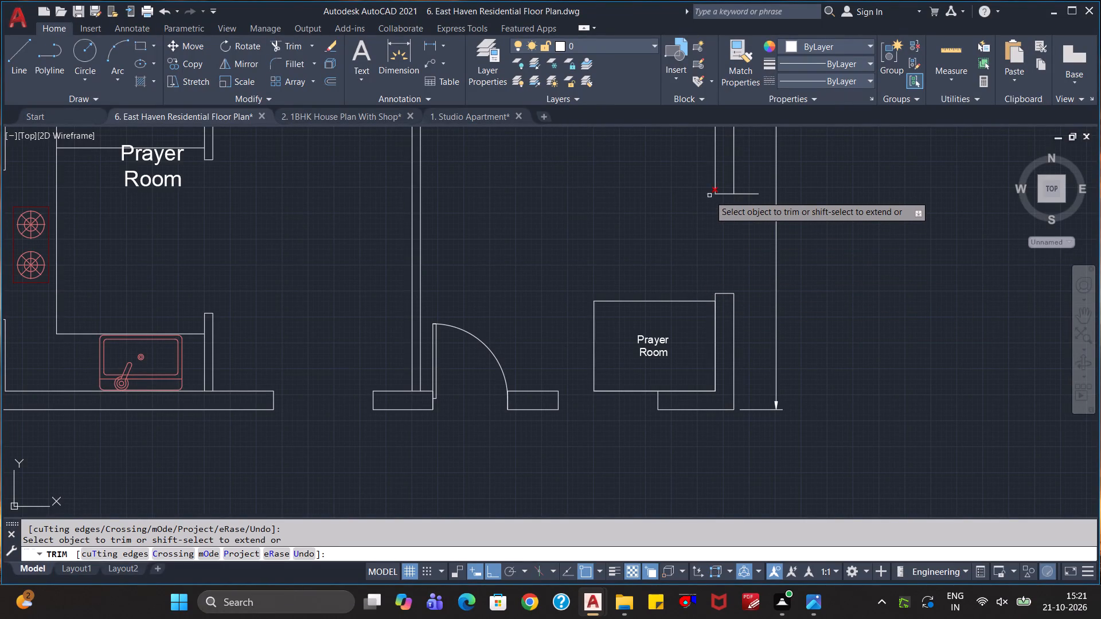
{"action": "left_click", "coordinate": [709, 195]}
{"action": "left_click", "coordinate": [746, 195]}
{"action": "scroll", "coordinate": [716, 217], "scroll_direction": "down", "scroll_amount": 2}
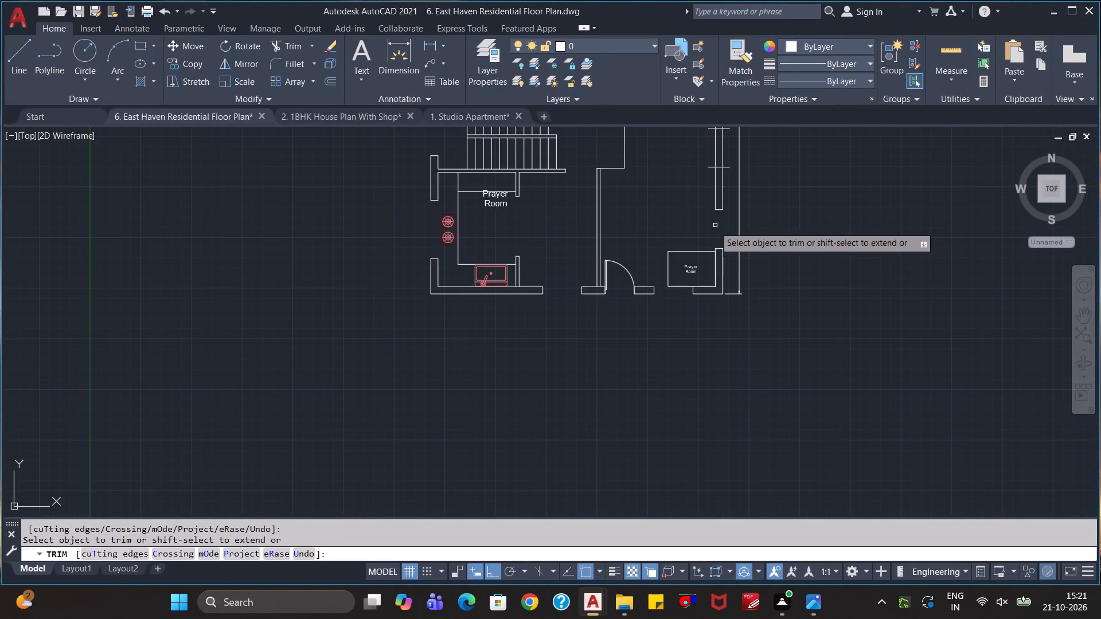
Cut the east wall window opening south of the east toilet and trim its two marks flush with the wall faces.
{"action": "middle_click_drag", "start_coordinate": [701, 210], "coordinate": [674, 309]}
{"action": "scroll", "coordinate": [670, 266], "scroll_direction": "up", "scroll_amount": 1}
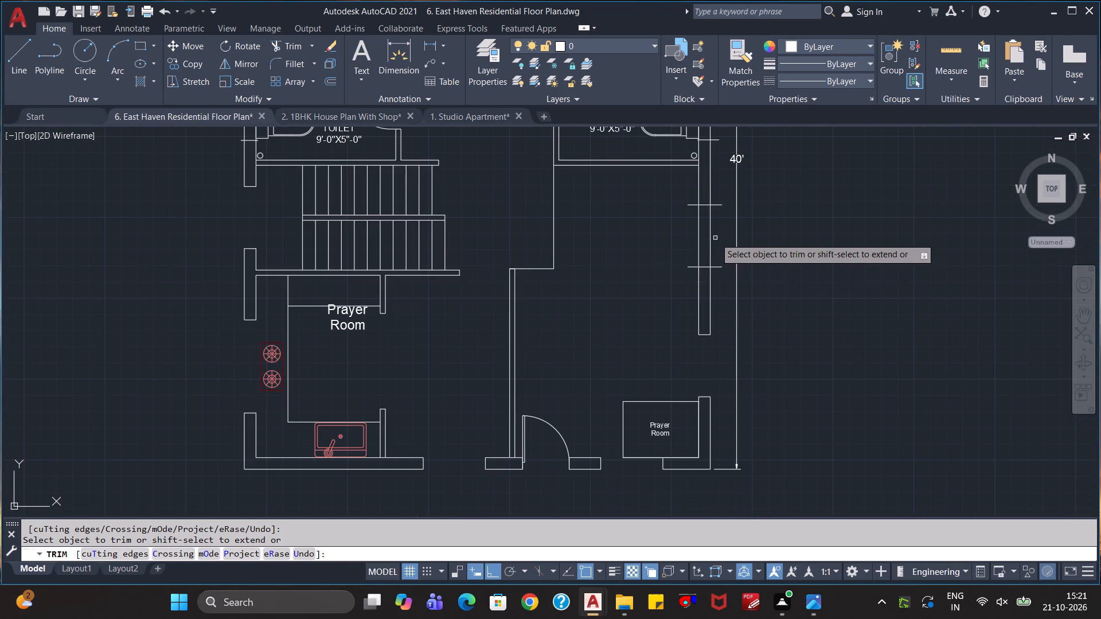
{"action": "left_click", "coordinate": [720, 237]}
{"action": "left_click", "coordinate": [684, 245]}
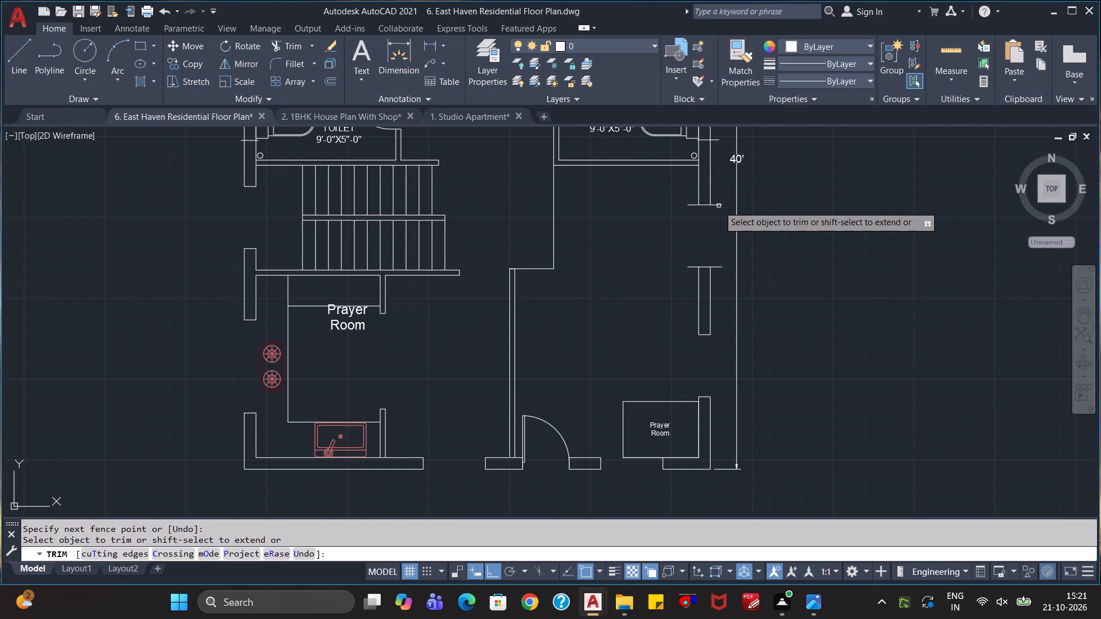
{"action": "left_click", "coordinate": [719, 205]}
{"action": "left_click", "coordinate": [688, 203]}
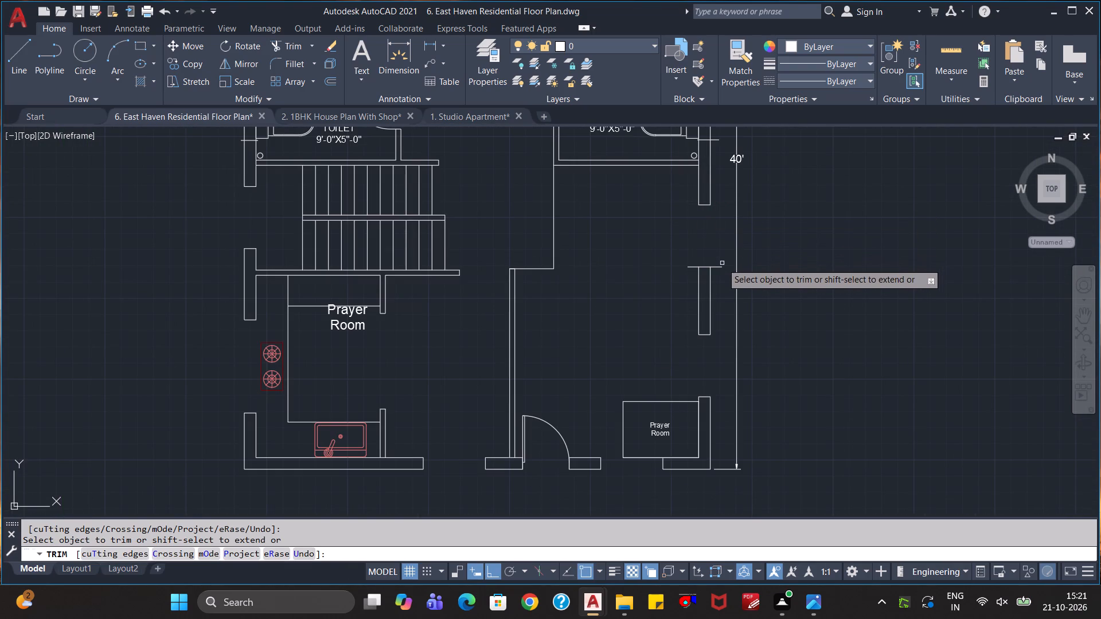
{"action": "left_click", "coordinate": [719, 268]}
{"action": "left_click", "coordinate": [693, 267]}
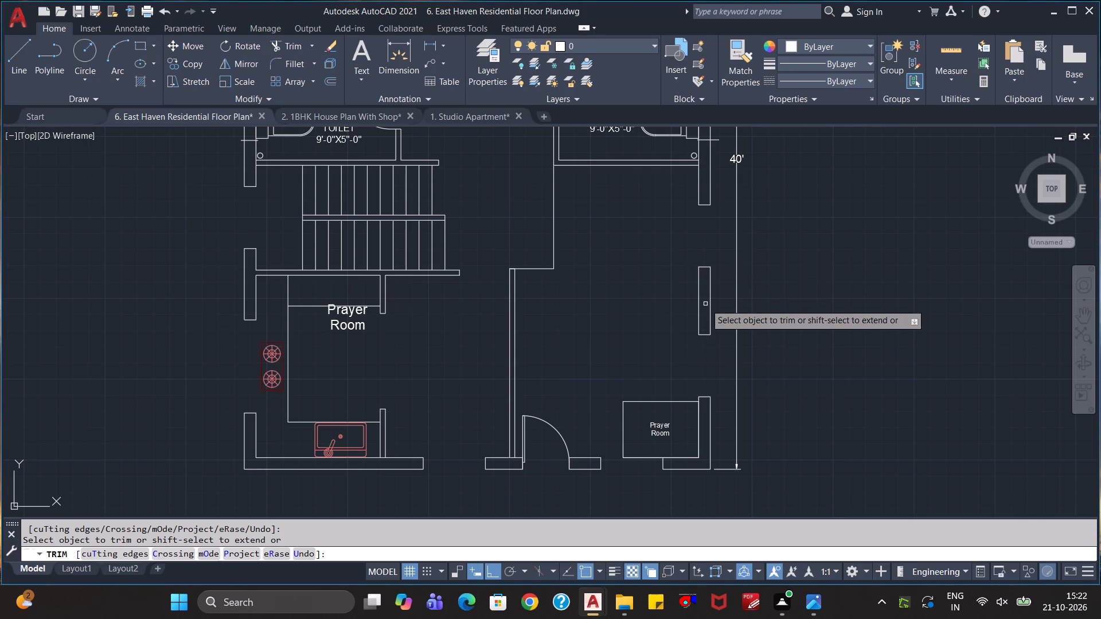
{"action": "key", "text": "Escape"}
{"action": "key", "text": "Escape"}
{"action": "scroll", "coordinate": [656, 291], "scroll_direction": "down", "scroll_amount": 1}
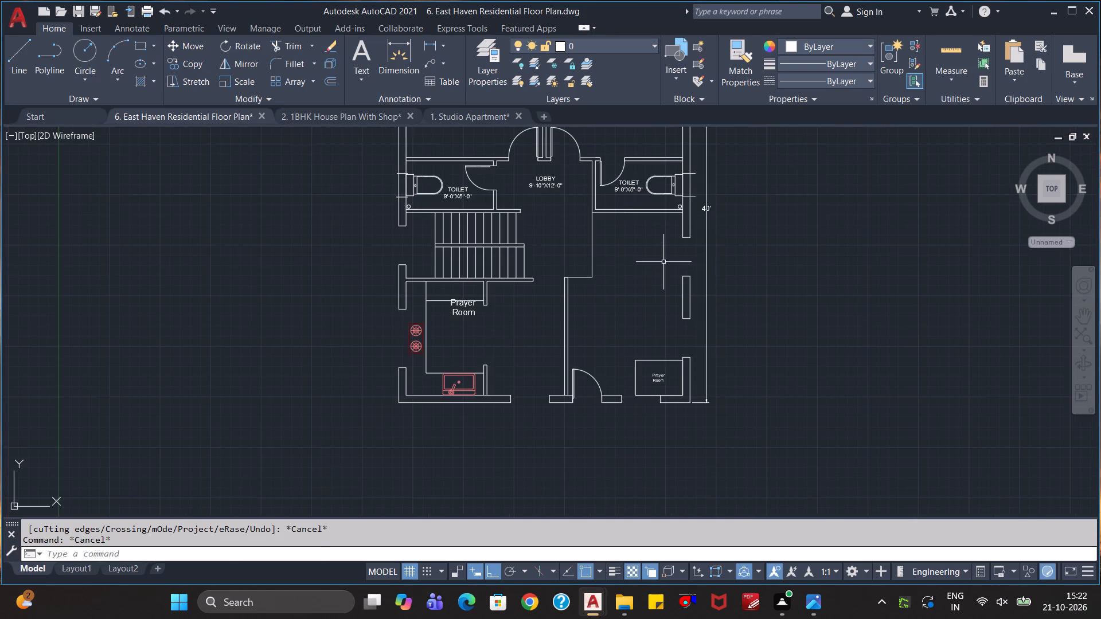
Trim both east wall lines between the east toilet's two ventilator marks, clearing the part next to the south mark.
{"action": "middle_click_drag", "start_coordinate": [663, 258], "coordinate": [662, 328]}
{"action": "scroll", "coordinate": [698, 280], "scroll_direction": "up", "scroll_amount": 2}
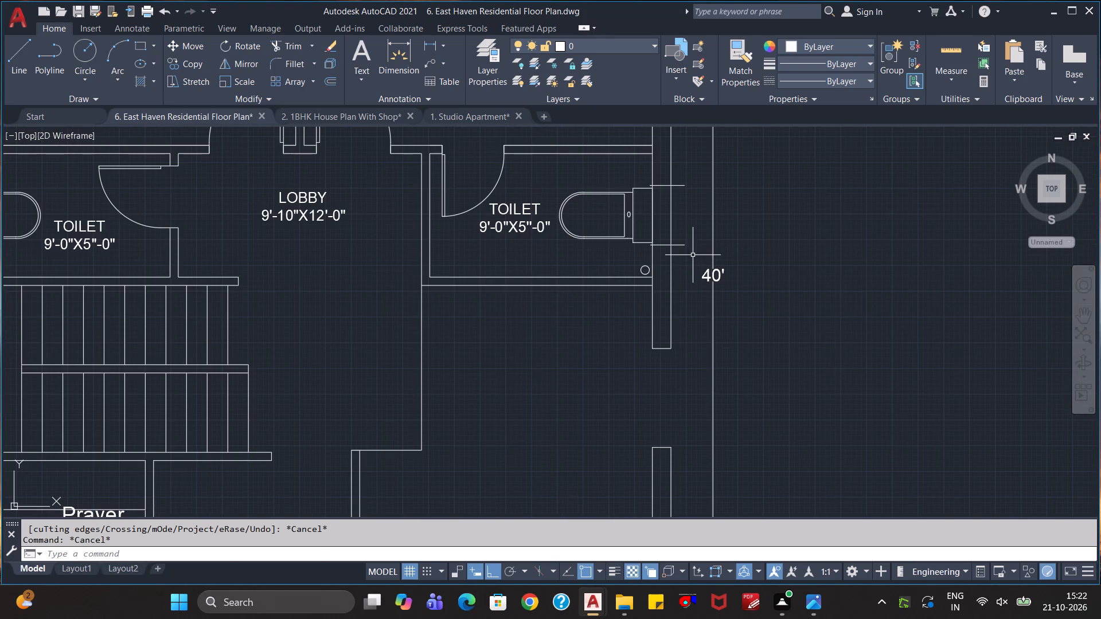
{"action": "type", "text": "TR"}
{"action": "key", "text": "Return"}
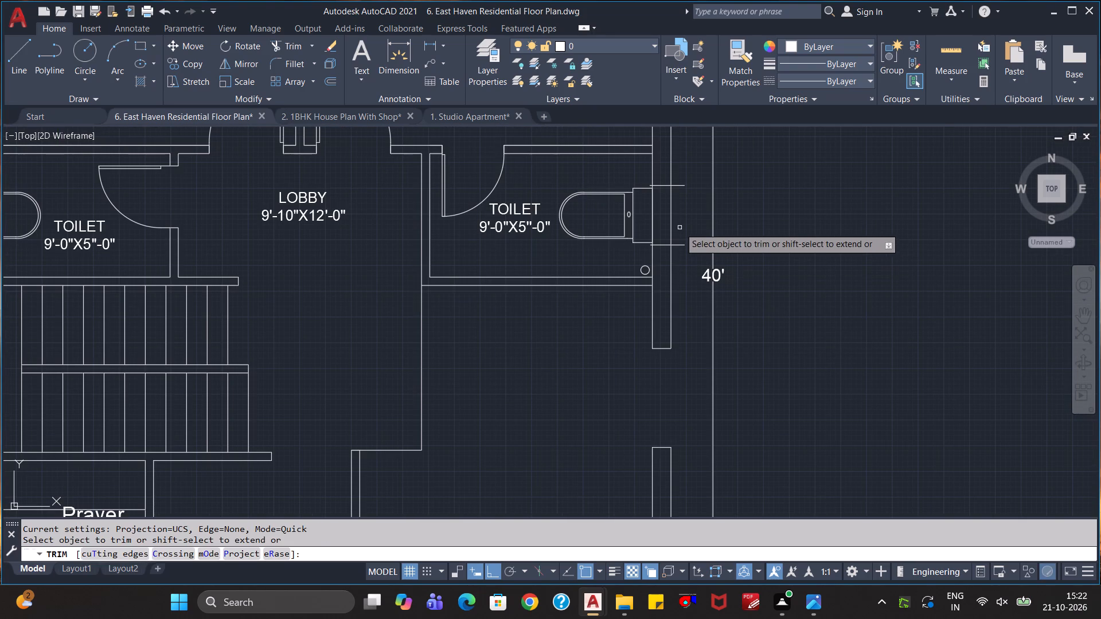
{"action": "left_click", "coordinate": [680, 225]}
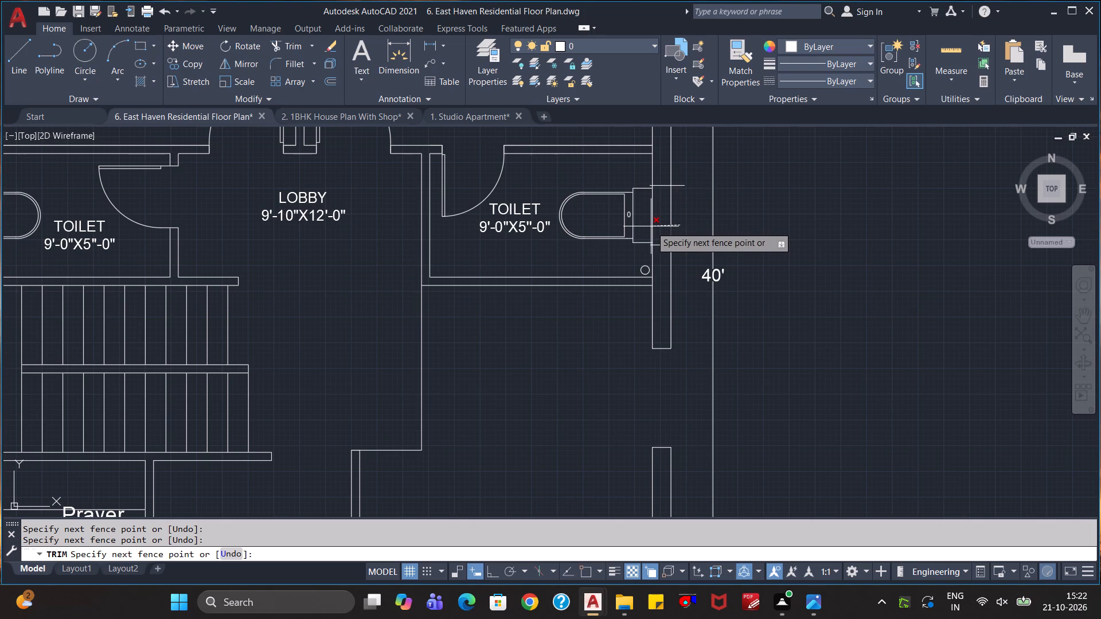
{"action": "left_click", "coordinate": [653, 224]}
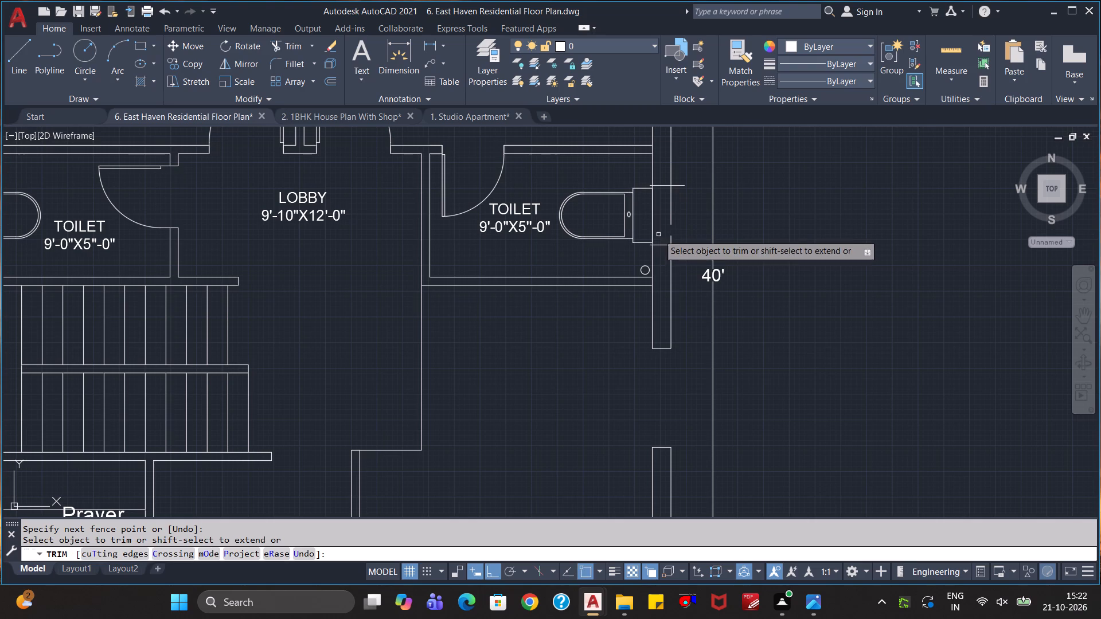
{"action": "left_click", "coordinate": [684, 213]}
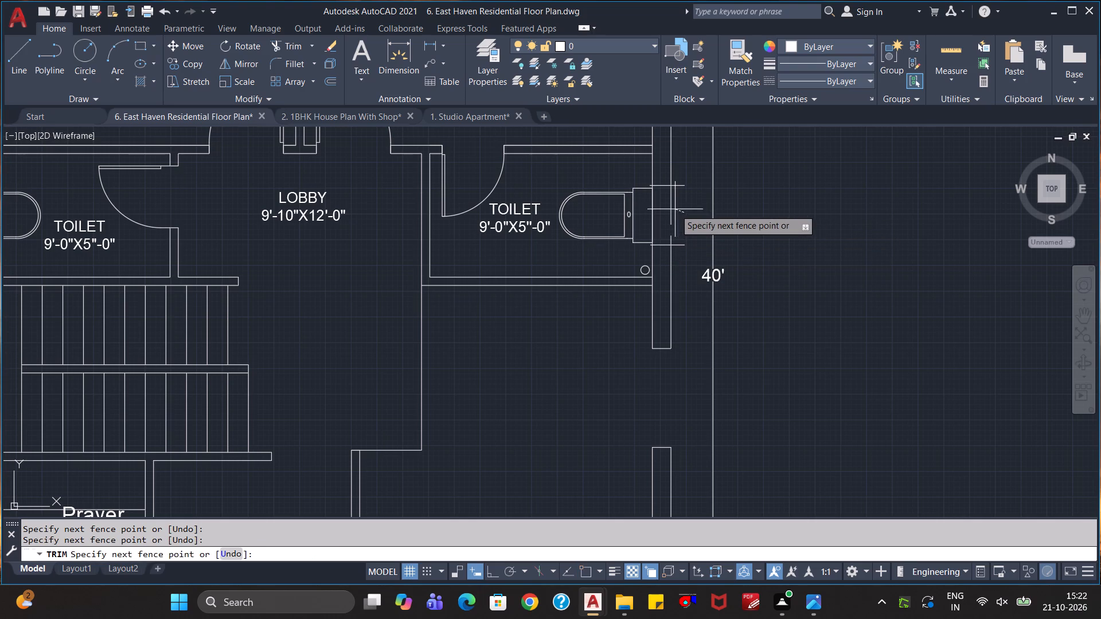
{"action": "left_click", "coordinate": [669, 206]}
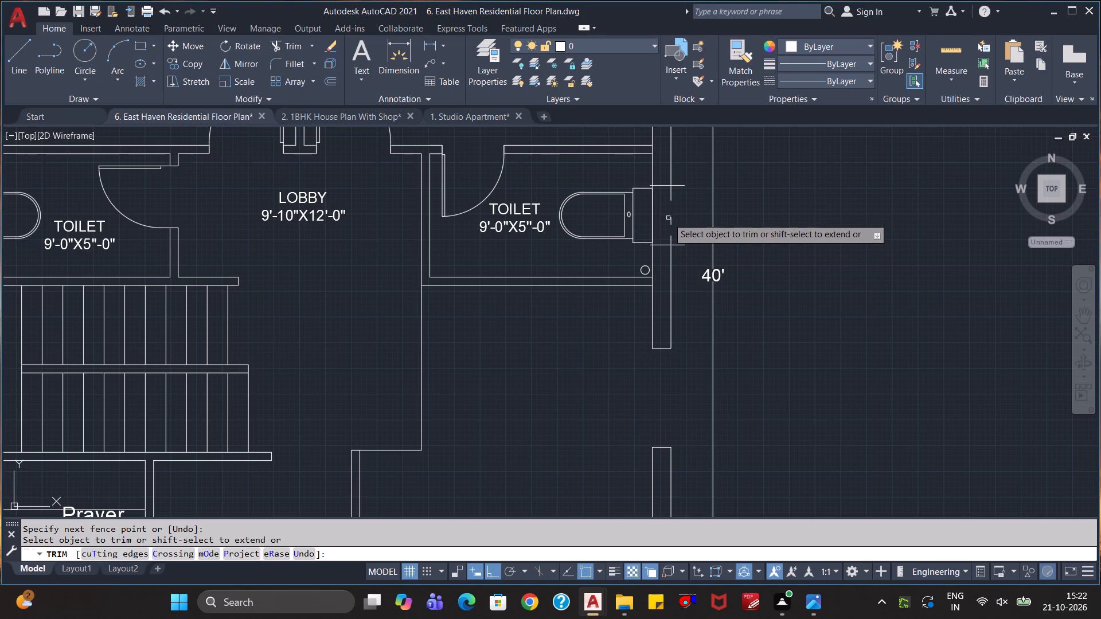
{"action": "scroll", "coordinate": [670, 232], "scroll_direction": "up", "scroll_amount": 3}
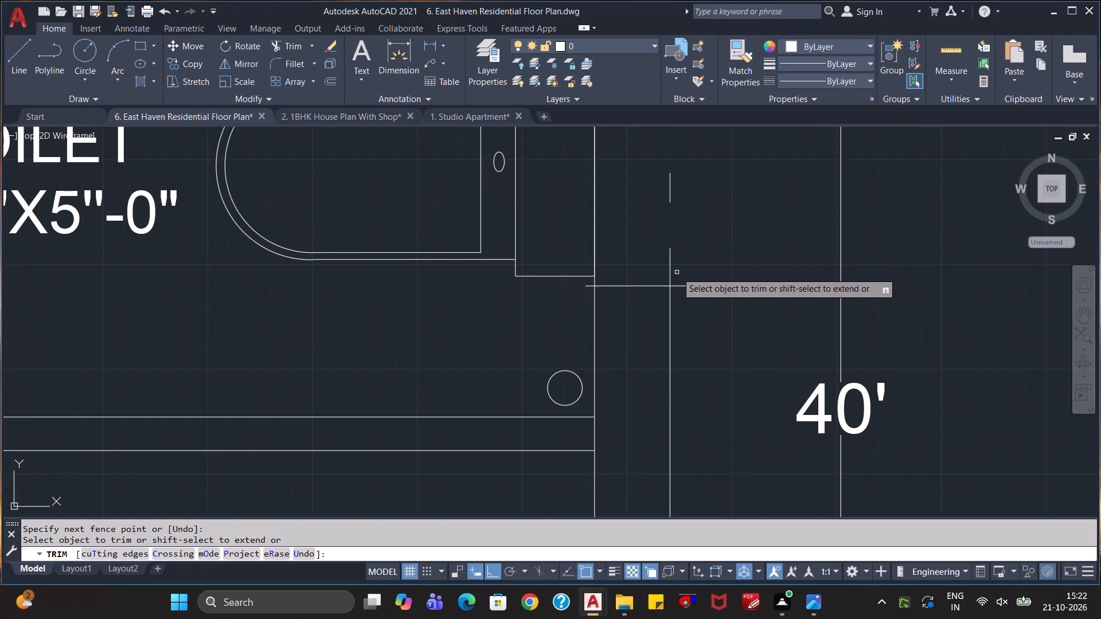
{"action": "scroll", "coordinate": [681, 276], "scroll_direction": "up", "scroll_amount": 2}
{"action": "left_click", "coordinate": [678, 284]}
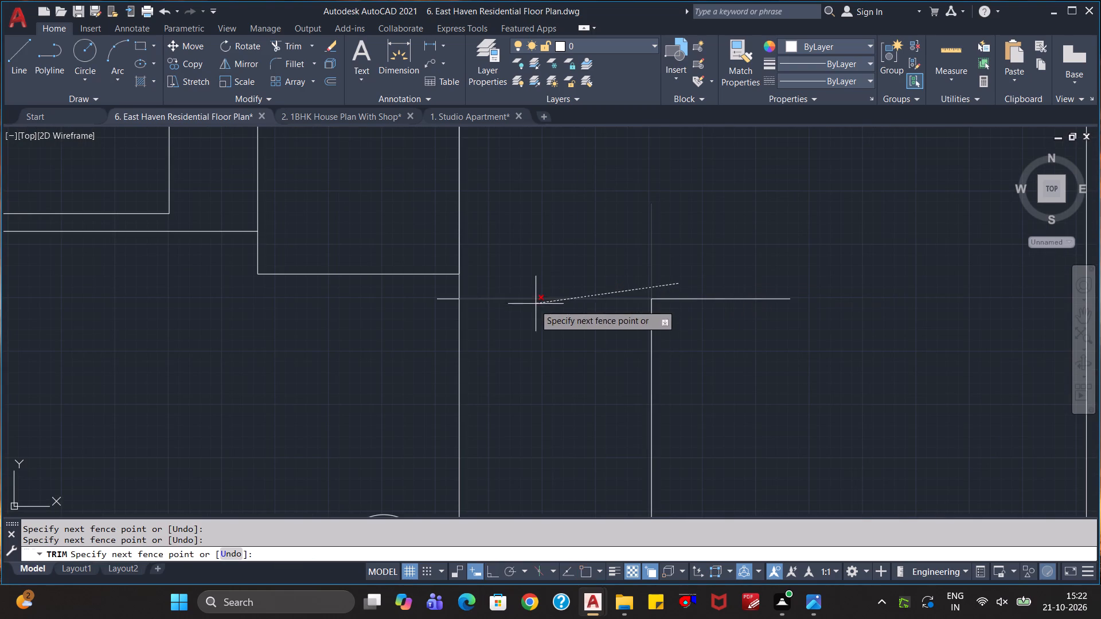
{"action": "left_click", "coordinate": [451, 292]}
Trim the leftover outer wall-face fragments between the two ventilator marks at the east toilet.
{"action": "scroll", "coordinate": [546, 260], "scroll_direction": "down", "scroll_amount": 2}
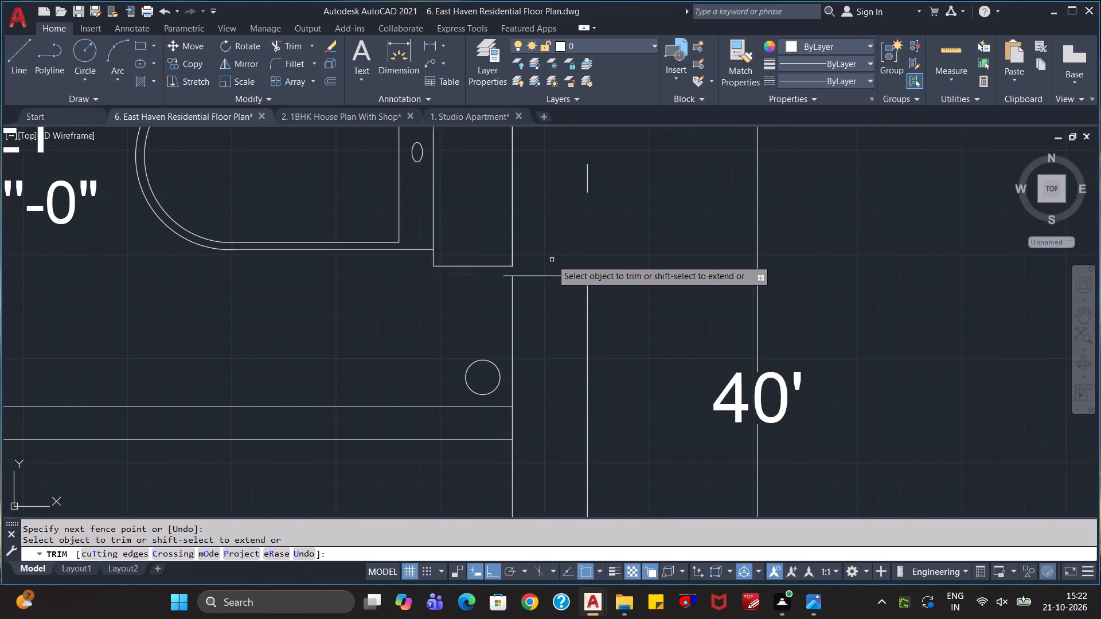
{"action": "scroll", "coordinate": [581, 255], "scroll_direction": "down", "scroll_amount": 3}
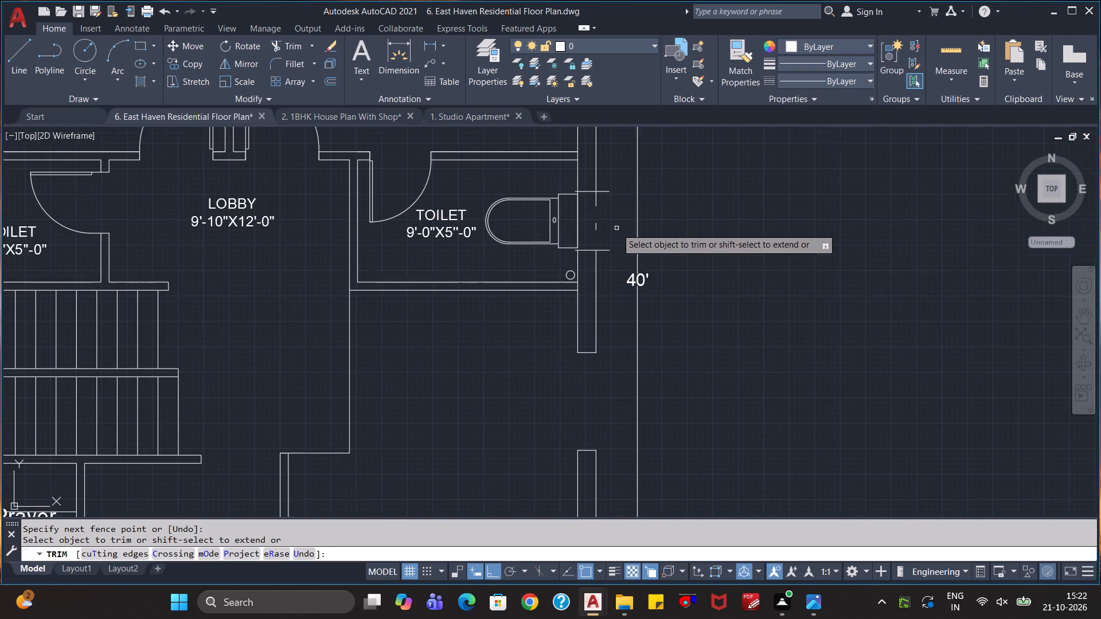
{"action": "scroll", "coordinate": [616, 228], "scroll_direction": "up", "scroll_amount": 3}
{"action": "middle_click_drag", "start_coordinate": [604, 206], "coordinate": [605, 328]}
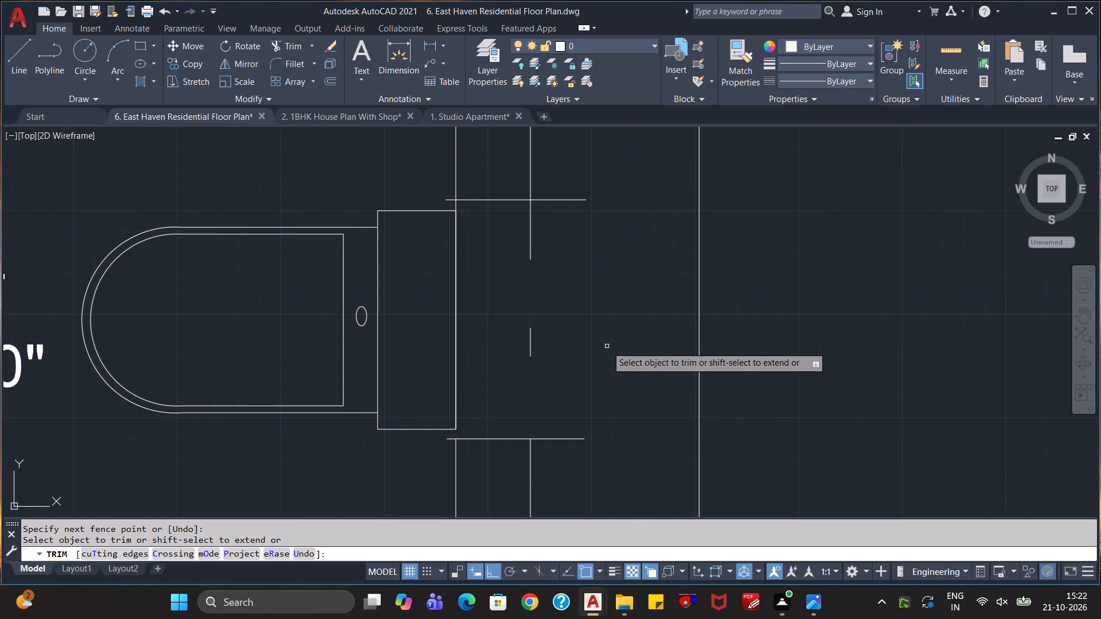
{"action": "left_click", "coordinate": [556, 344]}
{"action": "left_click", "coordinate": [519, 347]}
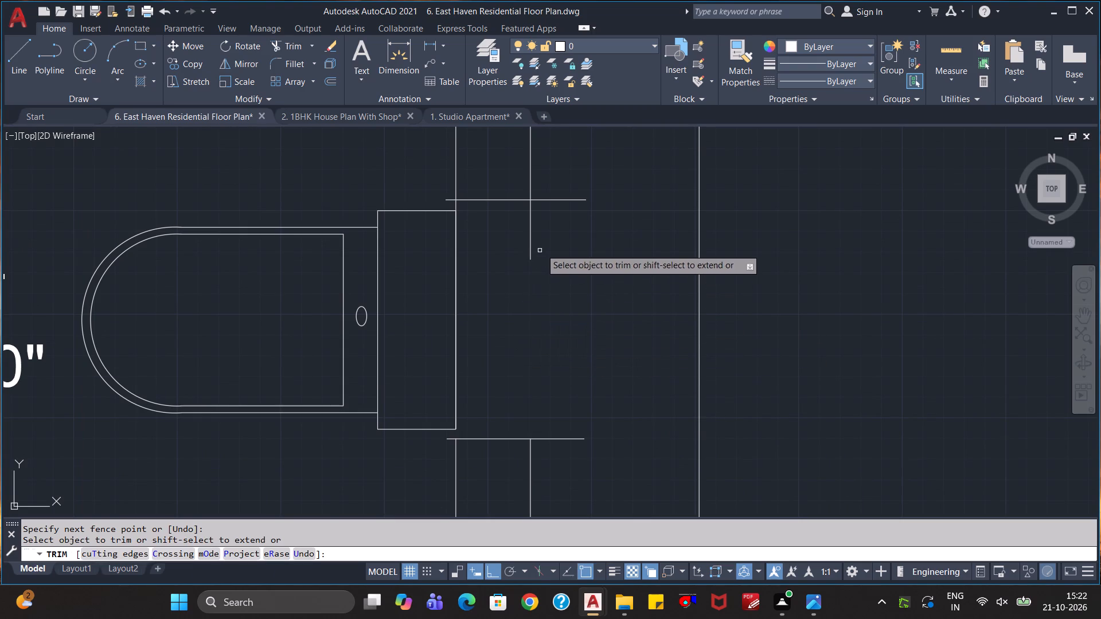
{"action": "left_click", "coordinate": [542, 245]}
{"action": "left_click", "coordinate": [530, 244]}
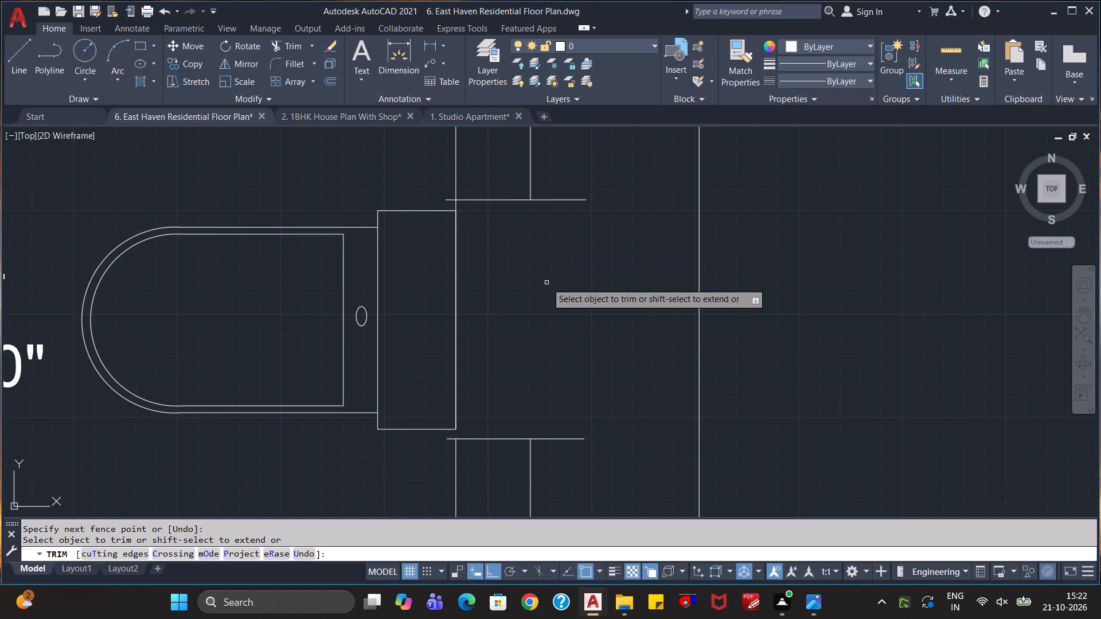
Draw a line along the inner wall face between the two ventilator marks behind the east toilet's WC.
{"action": "key", "text": "l"}
{"action": "key", "text": "Return"}
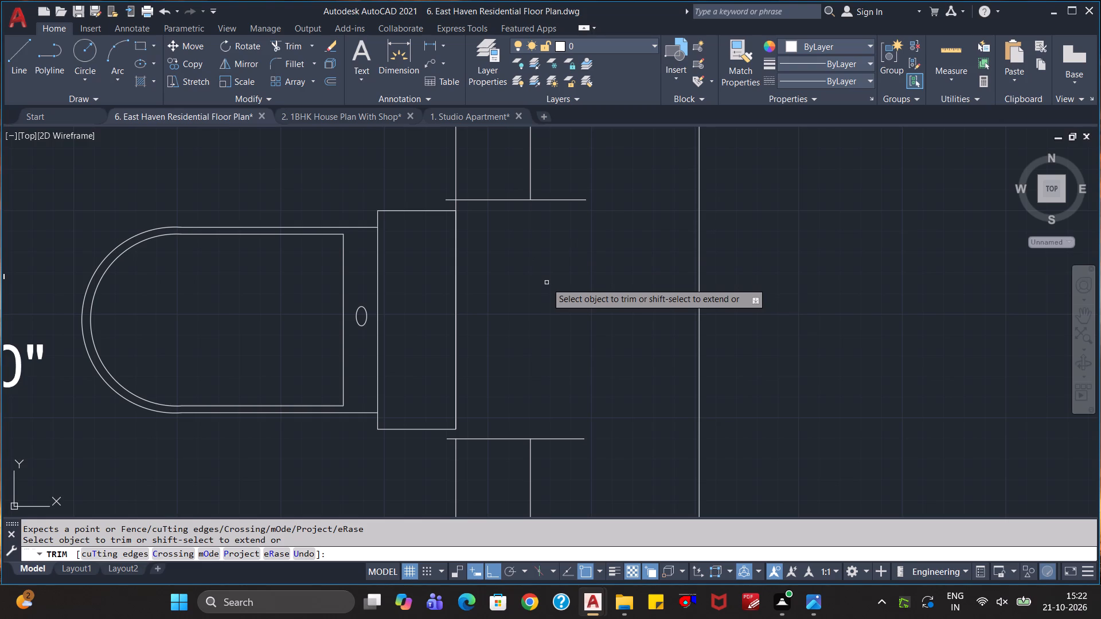
{"action": "key", "text": "Escape"}
{"action": "key", "text": "Escape"}
{"action": "key", "text": "l"}
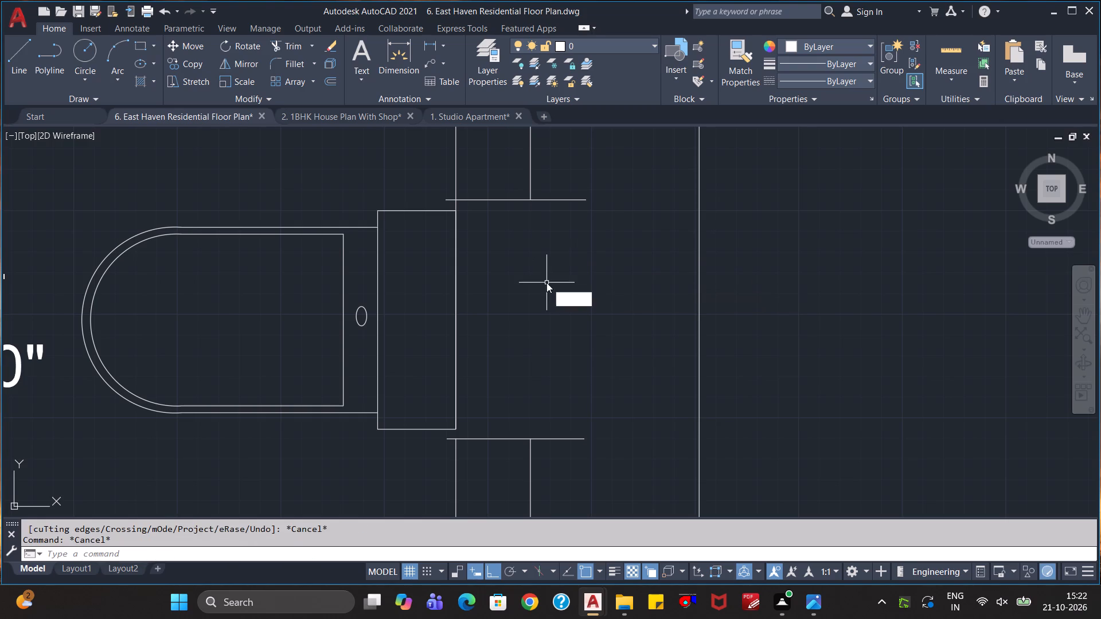
{"action": "key", "text": "Return"}
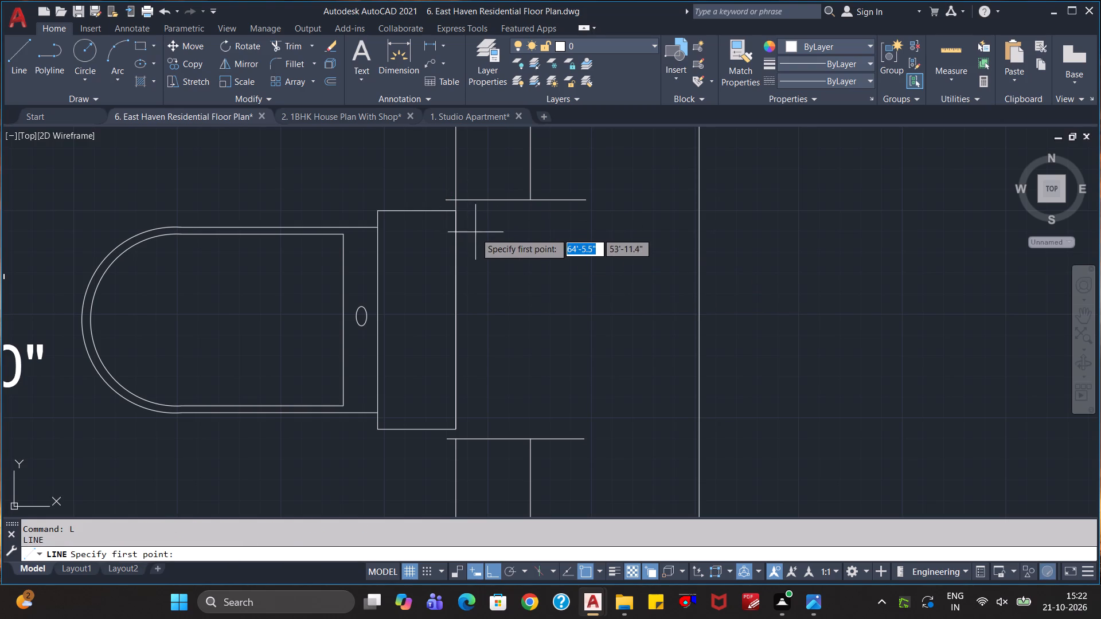
{"action": "scroll", "coordinate": [466, 228], "scroll_direction": "up", "scroll_amount": 2}
{"action": "left_click", "coordinate": [436, 156]}
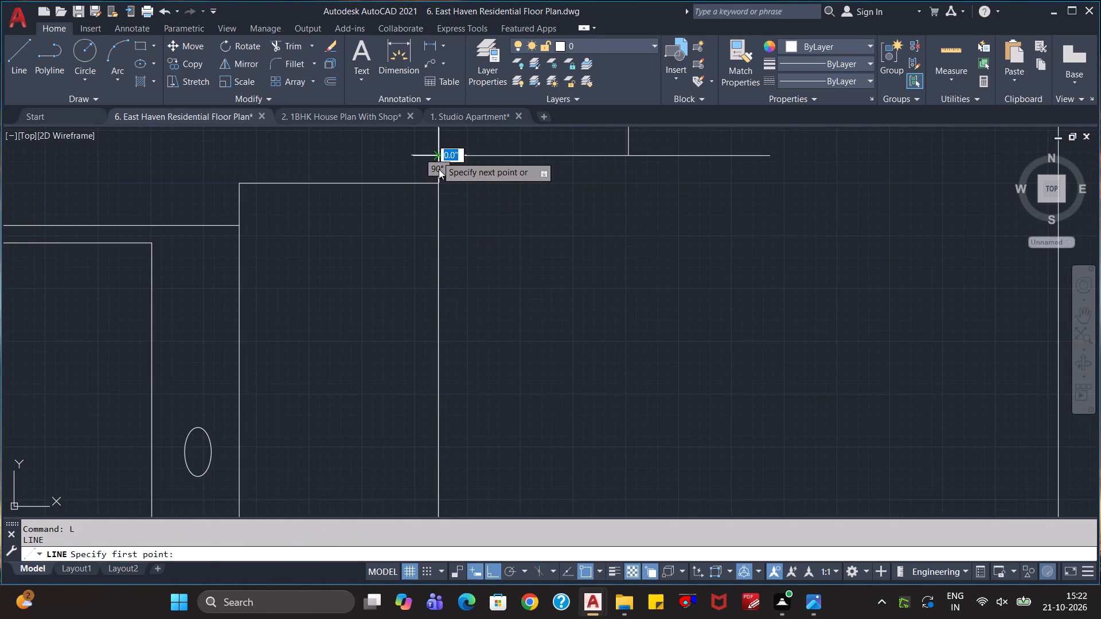
{"action": "scroll", "coordinate": [448, 243], "scroll_direction": "down", "scroll_amount": 2}
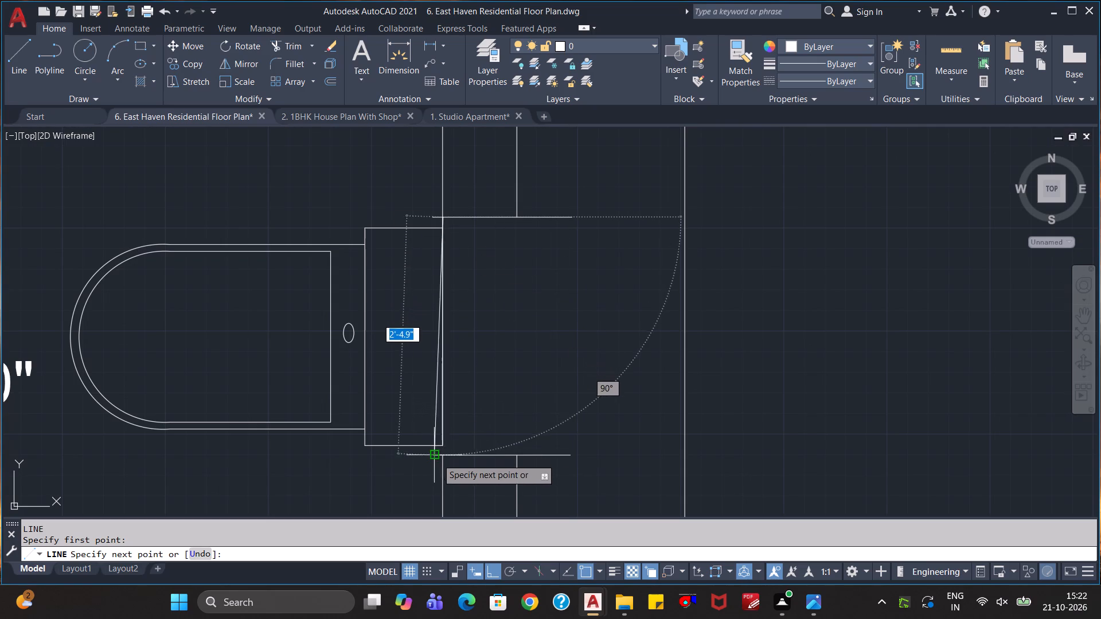
{"action": "left_click", "coordinate": [440, 454]}
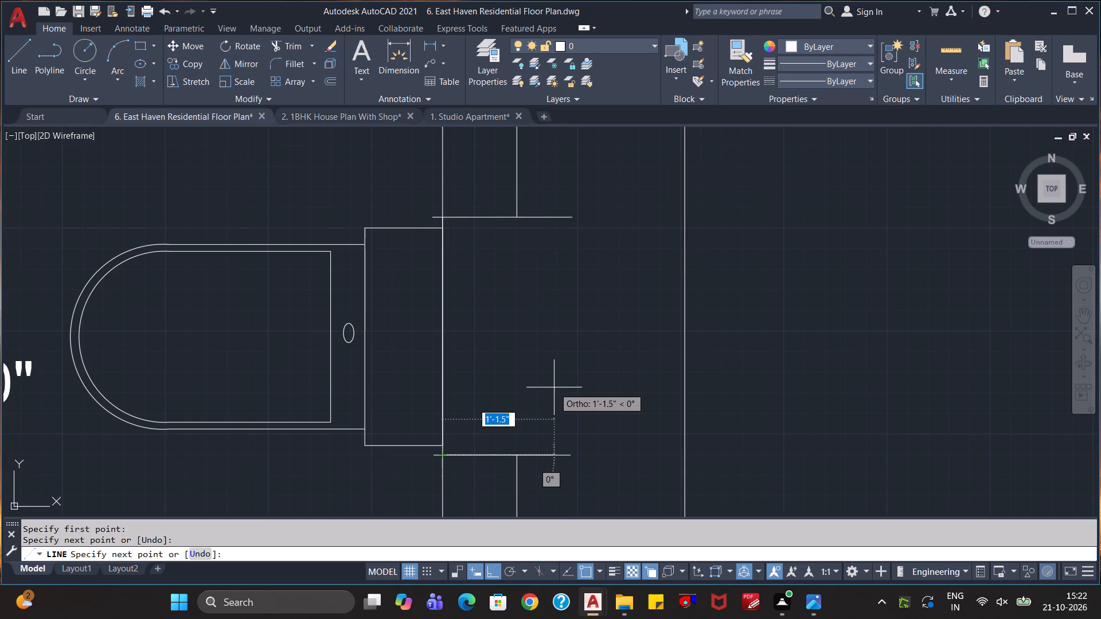
{"action": "key", "text": "Escape"}
Trim the outer overhanging ends of the east toilet's two ventilator marks flush with the outer wall face.
{"action": "scroll", "coordinate": [551, 371], "scroll_direction": "down", "scroll_amount": 1}
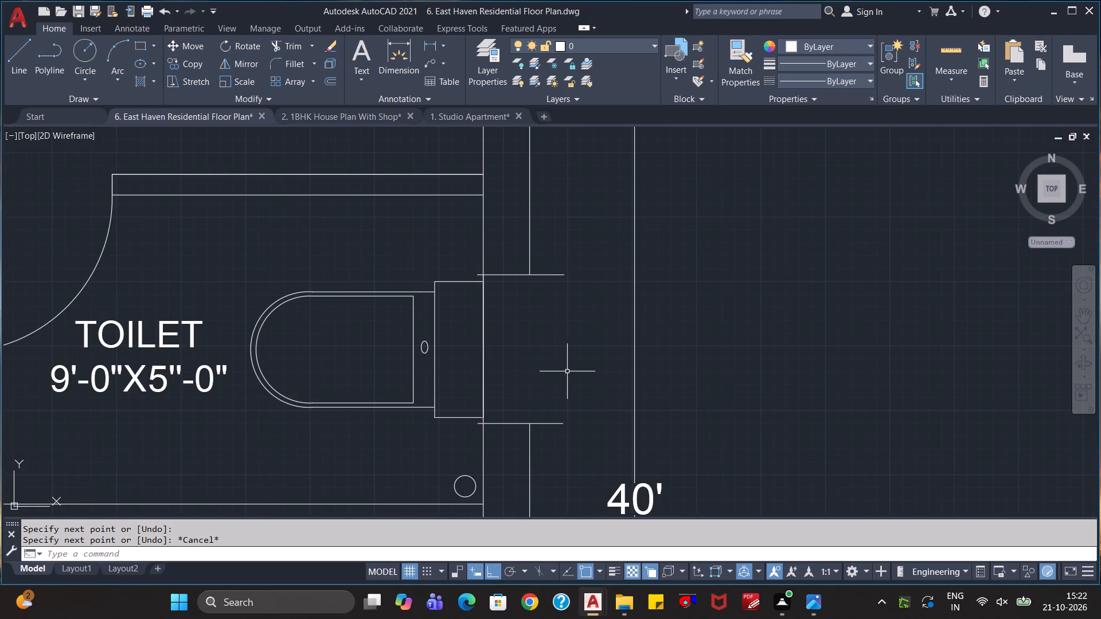
{"action": "type", "text": "TR"}
{"action": "key", "text": "Return"}
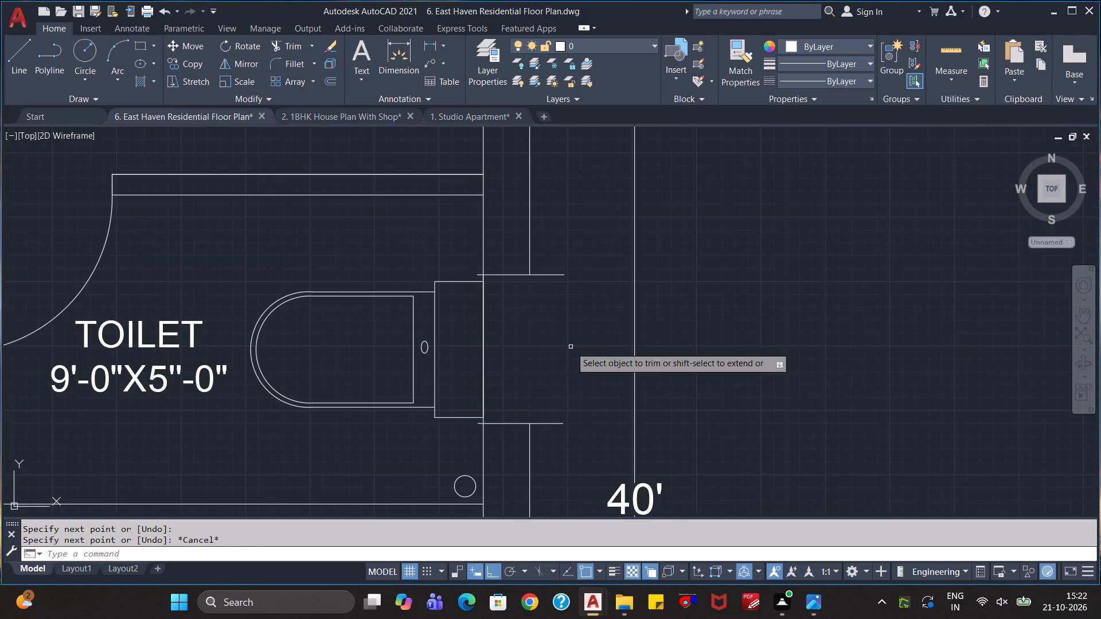
{"action": "left_click", "coordinate": [545, 327]}
{"action": "left_click", "coordinate": [549, 245]}
{"action": "left_click_drag", "start_coordinate": [538, 379], "coordinate": [540, 397]}
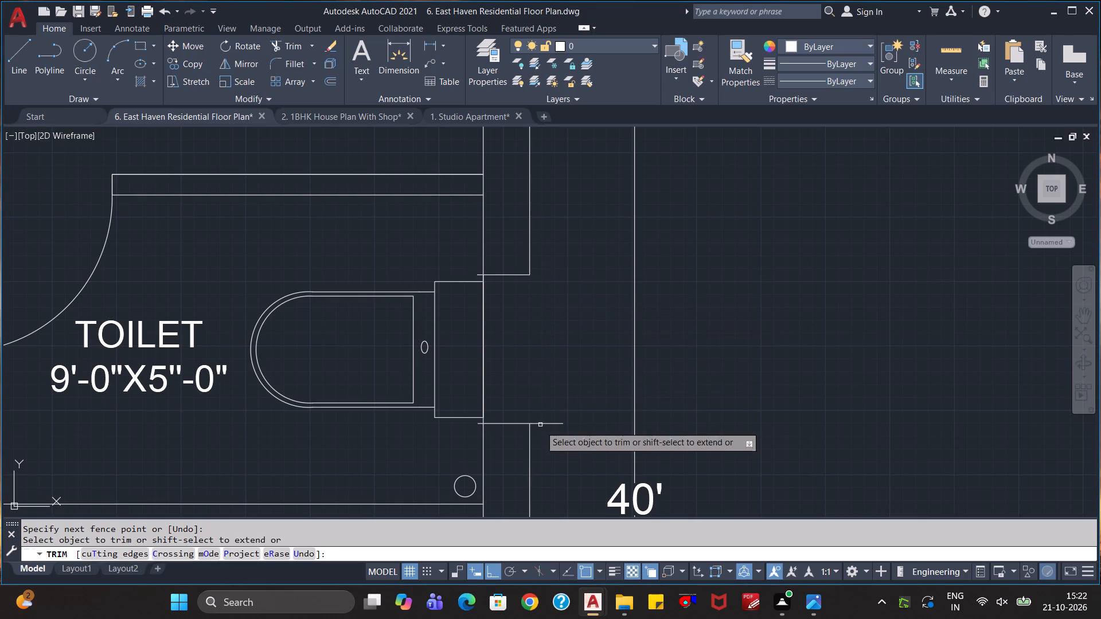
{"action": "left_click", "coordinate": [540, 437]}
{"action": "left_click", "coordinate": [548, 406]}
Trim the inner overhanging ends of the east toilet's two ventilator marks flush with the inner wall face.
{"action": "scroll", "coordinate": [482, 436], "scroll_direction": "up", "scroll_amount": 3}
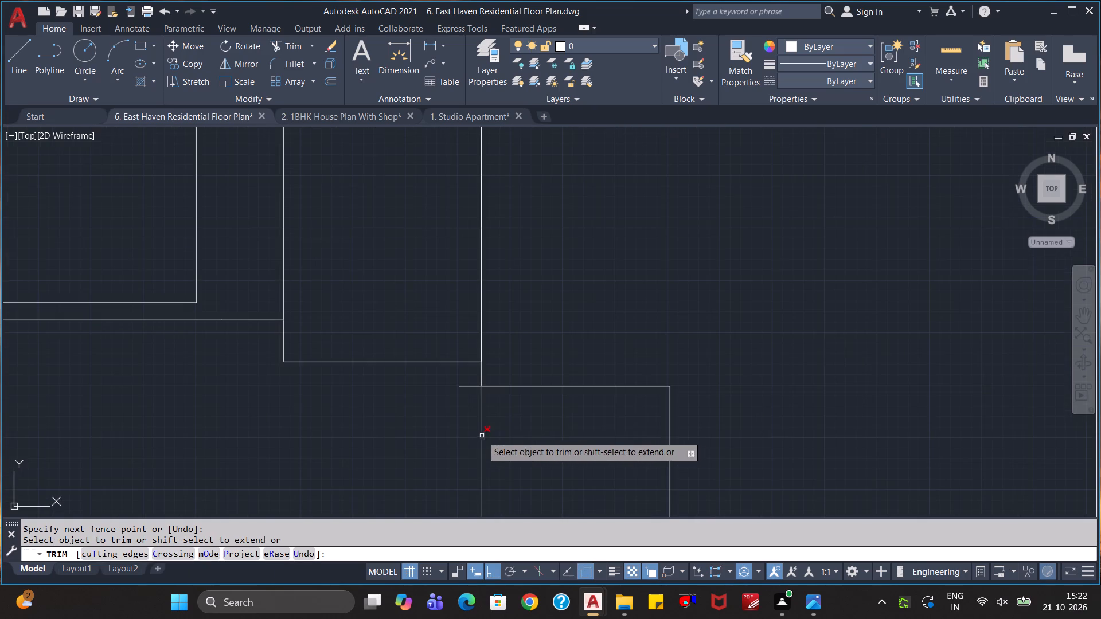
{"action": "left_click", "coordinate": [468, 384]}
{"action": "left_click", "coordinate": [465, 393]}
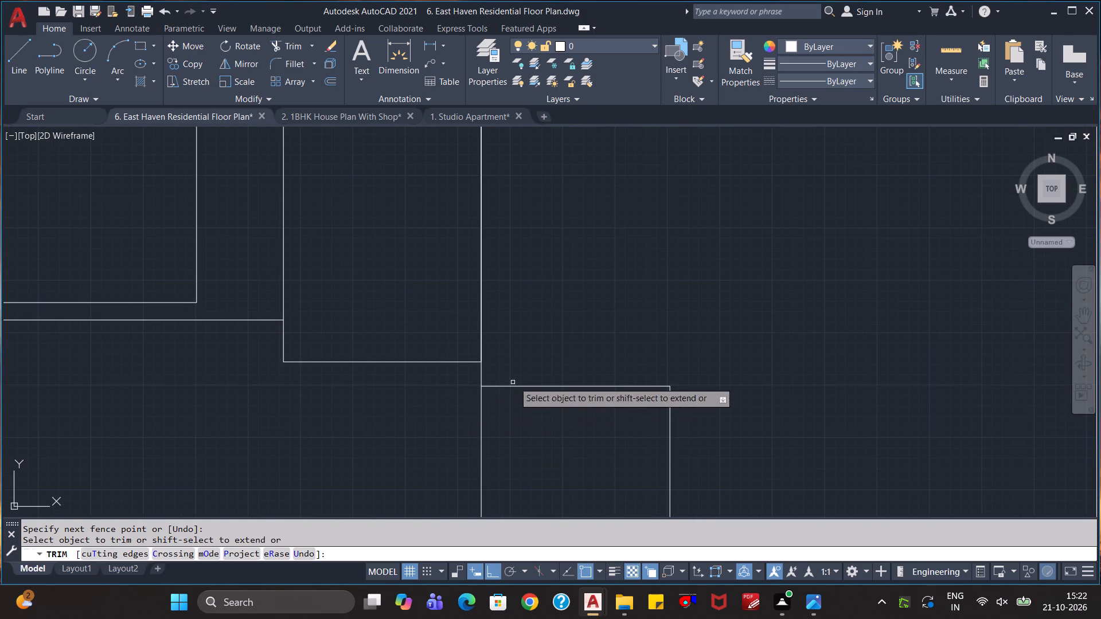
{"action": "scroll", "coordinate": [526, 349], "scroll_direction": "down", "scroll_amount": 2}
{"action": "middle_click_drag", "start_coordinate": [553, 268], "coordinate": [585, 389]}
{"action": "scroll", "coordinate": [538, 273], "scroll_direction": "up", "scroll_amount": 2}
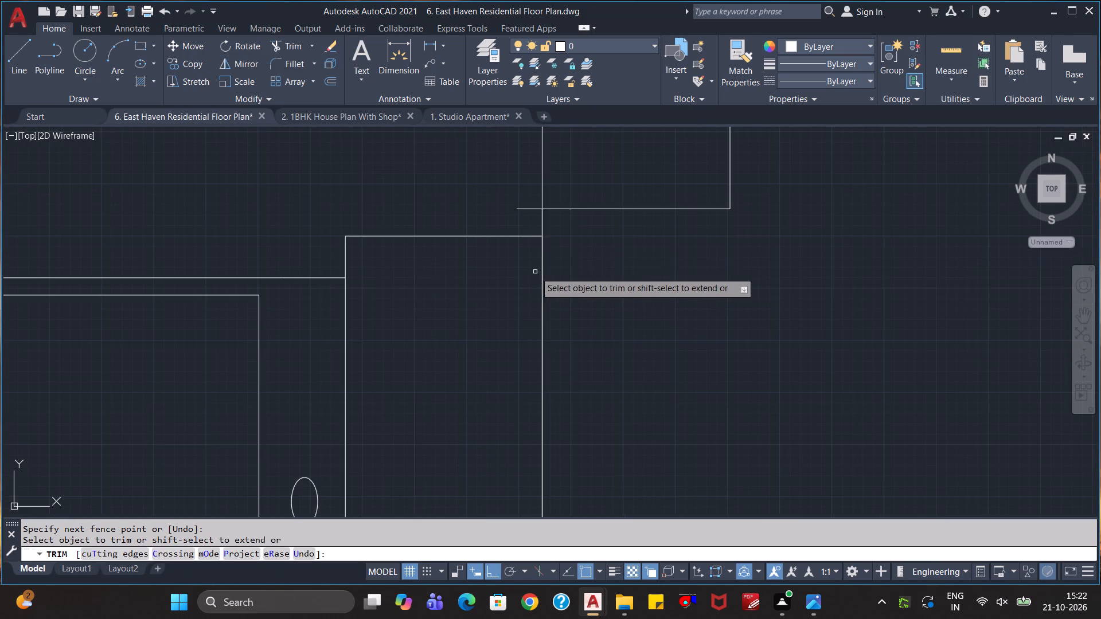
{"action": "left_click", "coordinate": [528, 214]}
{"action": "left_click", "coordinate": [523, 195]}
{"action": "scroll", "coordinate": [631, 261], "scroll_direction": "down", "scroll_amount": 2}
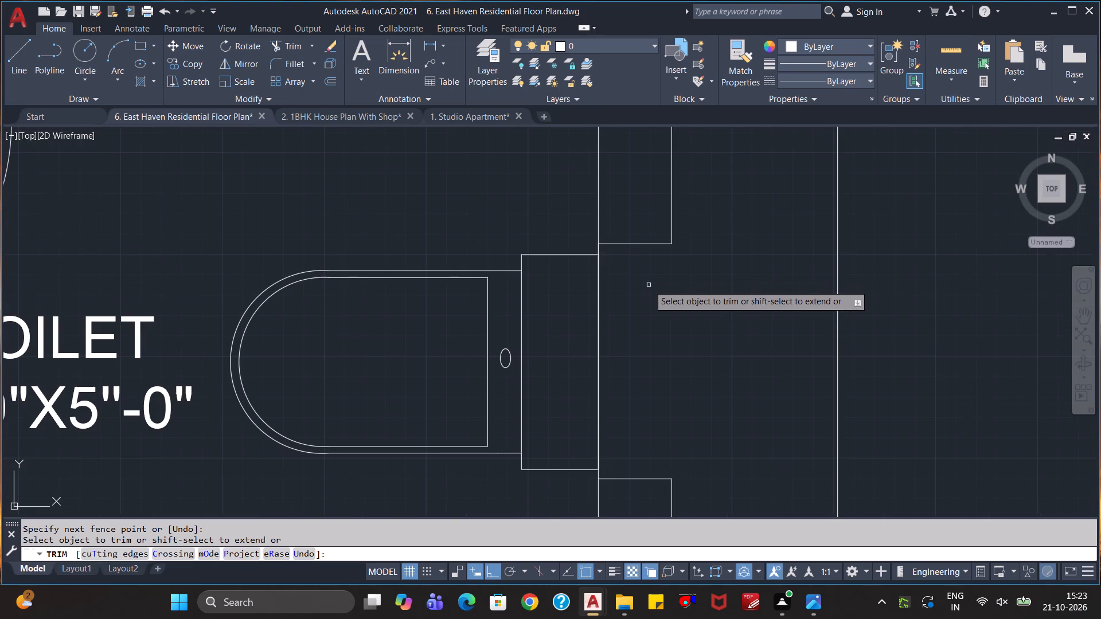
Trim the east wall's inner face line where the east toilet's north and south partition walls meet it.
{"action": "scroll", "coordinate": [685, 306], "scroll_direction": "down", "scroll_amount": 3}
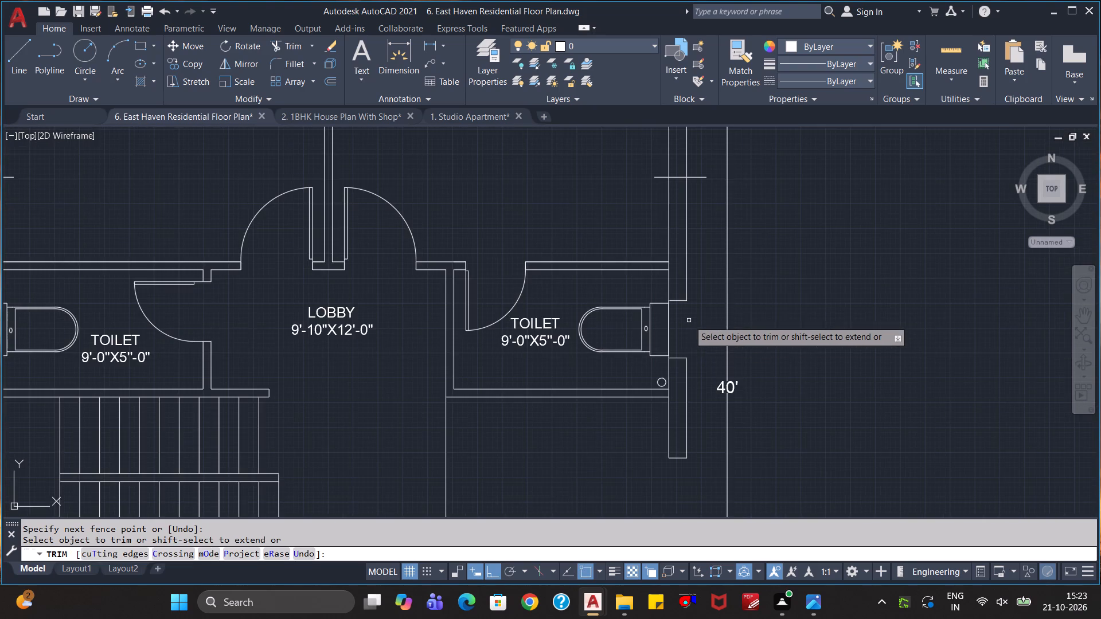
{"action": "scroll", "coordinate": [669, 292], "scroll_direction": "up", "scroll_amount": 2}
{"action": "left_click", "coordinate": [666, 227]}
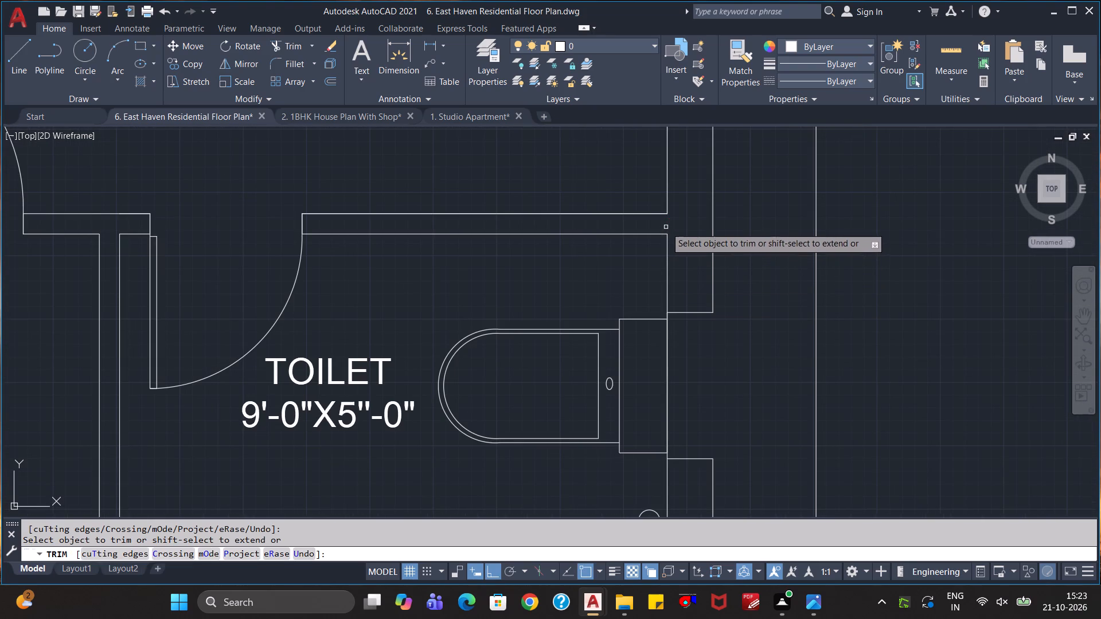
{"action": "scroll", "coordinate": [686, 269], "scroll_direction": "down", "scroll_amount": 2}
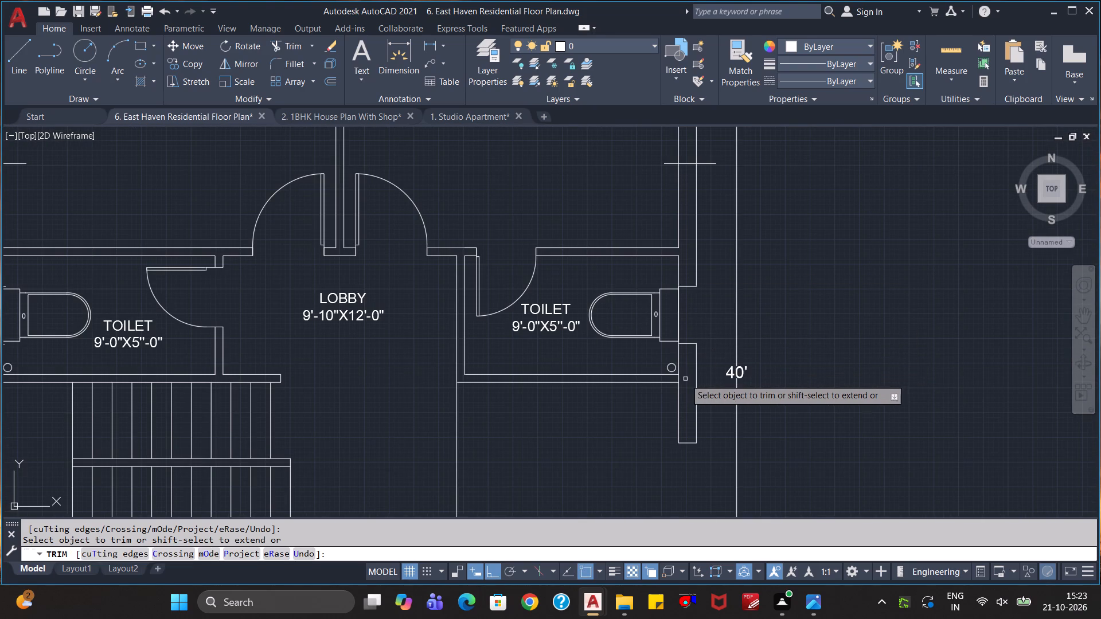
{"action": "scroll", "coordinate": [685, 379], "scroll_direction": "up", "scroll_amount": 2}
{"action": "left_click", "coordinate": [666, 382]}
{"action": "scroll", "coordinate": [669, 382], "scroll_direction": "down", "scroll_amount": 3}
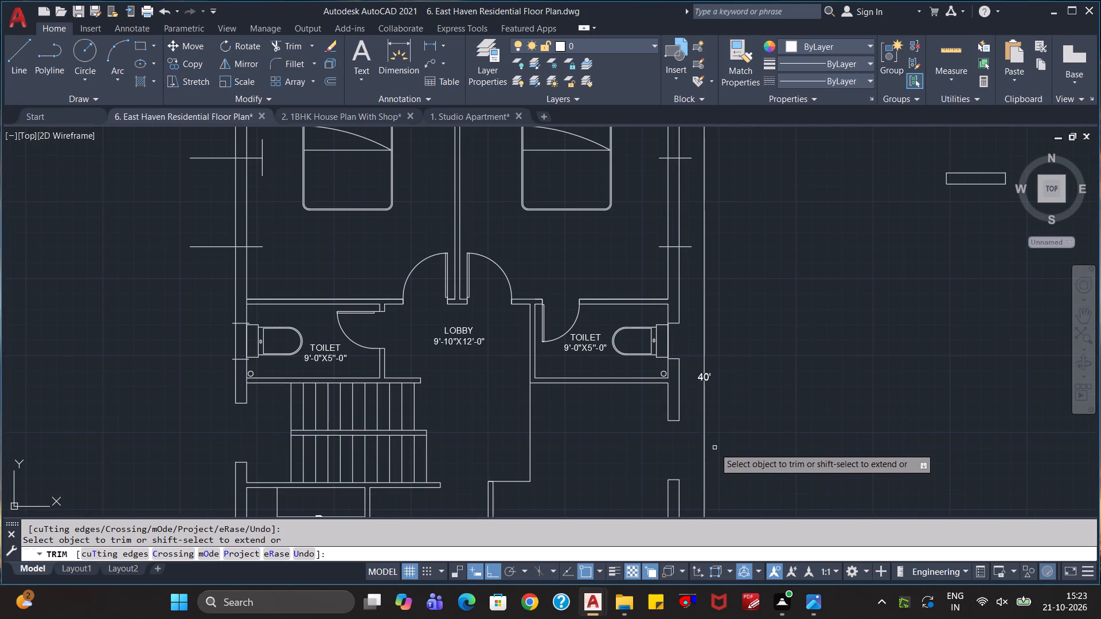
Trim both east wall face lines between the two window marks to open the east bedroom's window.
{"action": "scroll", "coordinate": [714, 440], "scroll_direction": "down", "scroll_amount": 1}
{"action": "middle_click_drag", "start_coordinate": [716, 442], "coordinate": [732, 295]}
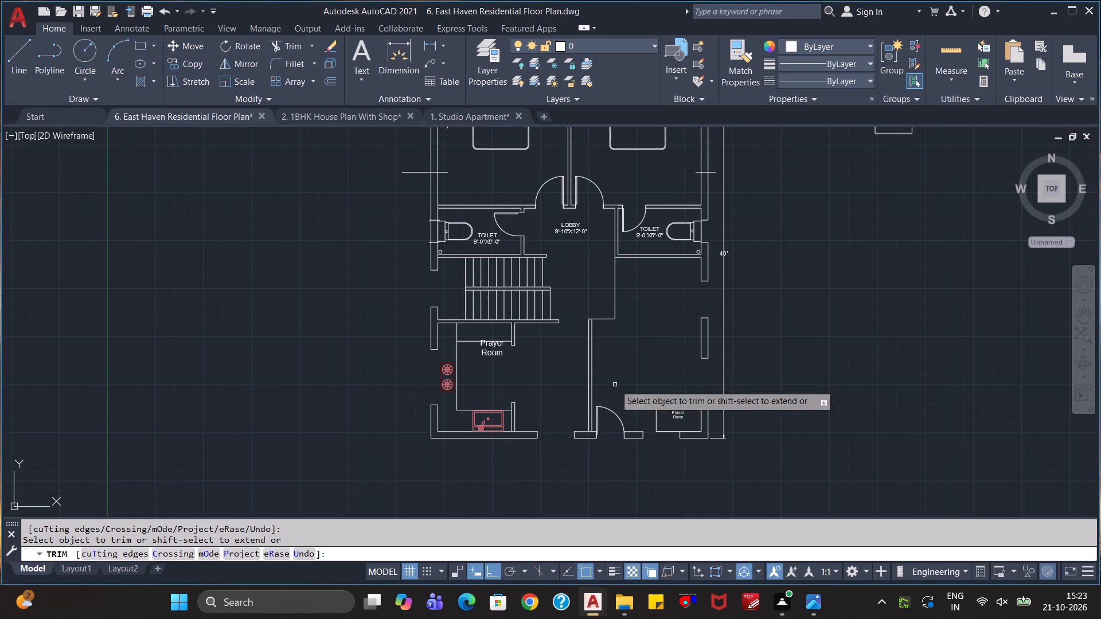
{"action": "scroll", "coordinate": [696, 194], "scroll_direction": "up", "scroll_amount": 2}
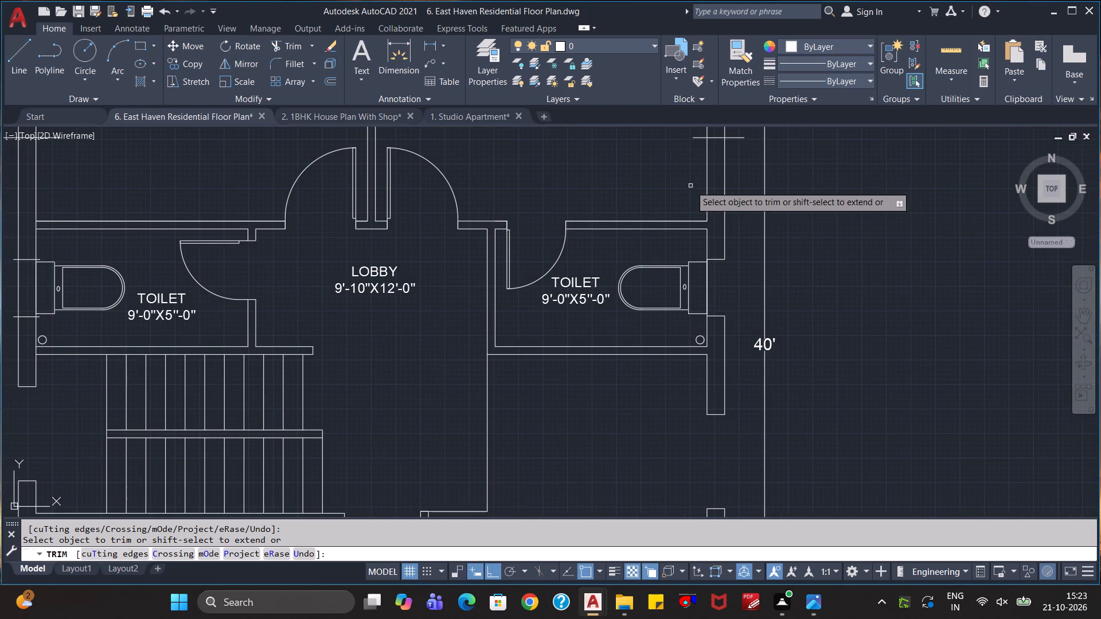
{"action": "middle_click_drag", "start_coordinate": [686, 175], "coordinate": [659, 303]}
{"action": "scroll", "coordinate": [677, 284], "scroll_direction": "down", "scroll_amount": 2}
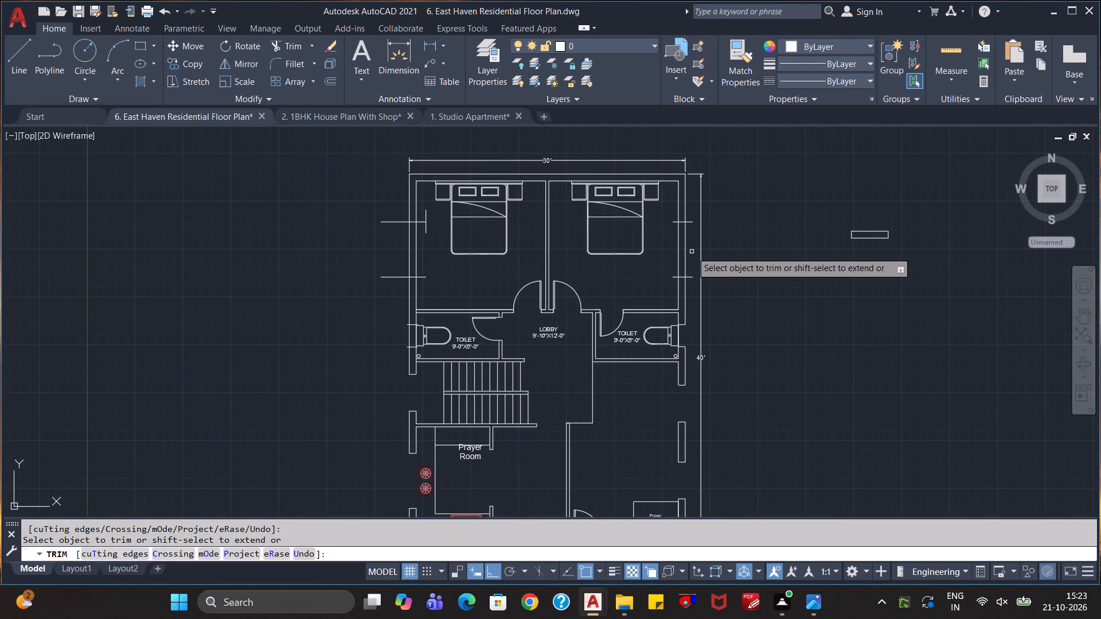
{"action": "left_click", "coordinate": [692, 250]}
{"action": "left_click", "coordinate": [671, 258]}
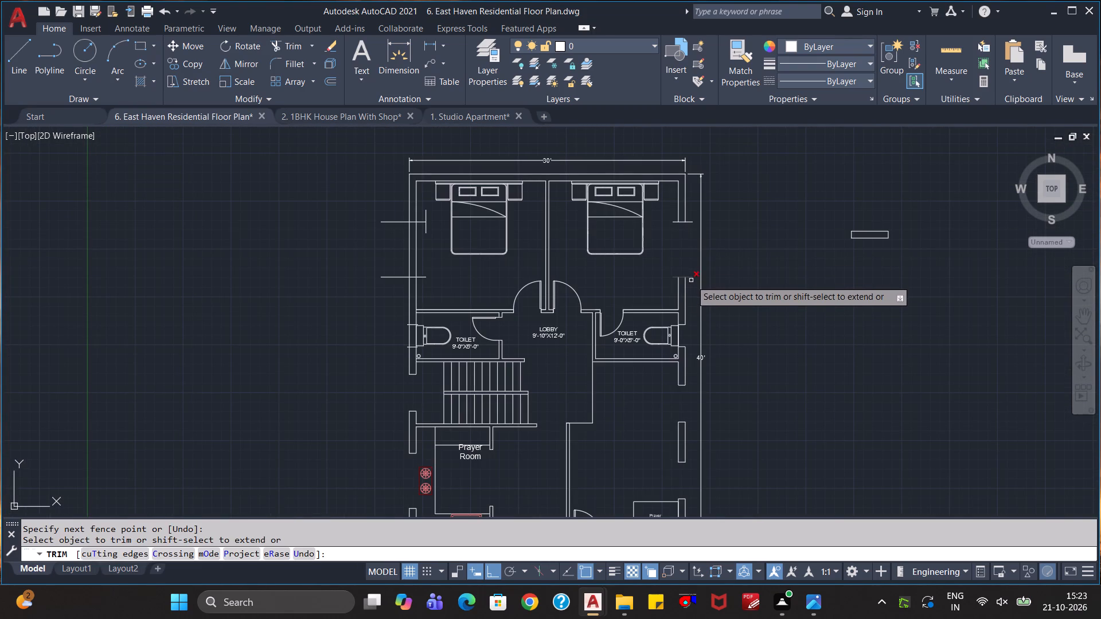
Trim the overhanging ends of the east bedroom's two window marks flush with both faces of the east wall.
{"action": "left_click", "coordinate": [695, 277]}
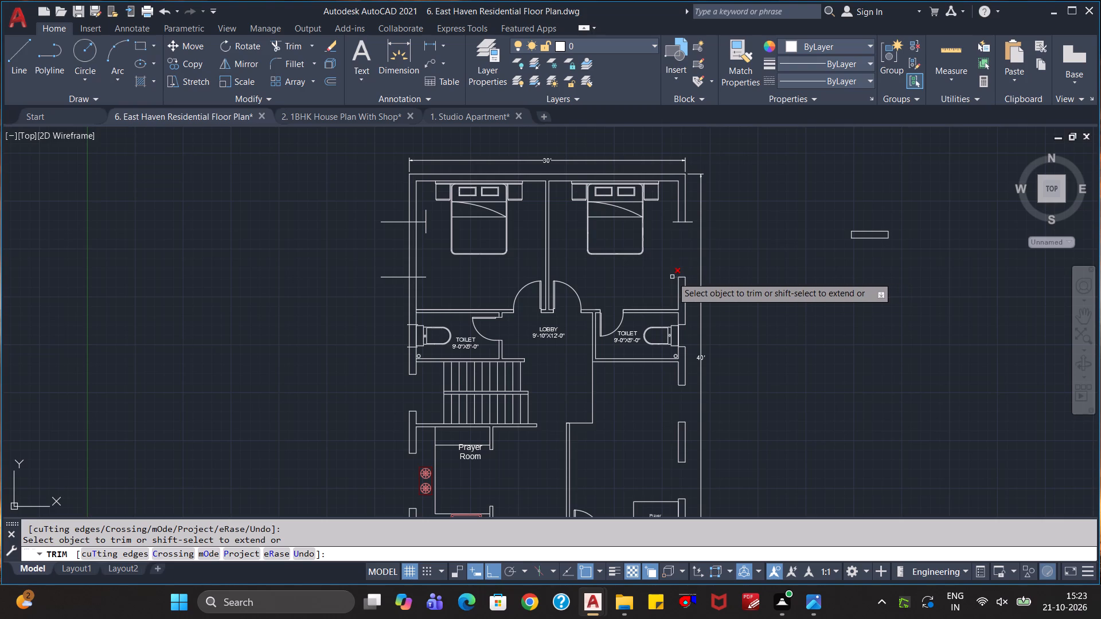
{"action": "left_click", "coordinate": [672, 277]}
{"action": "left_click", "coordinate": [693, 222]}
{"action": "left_click", "coordinate": [674, 223]}
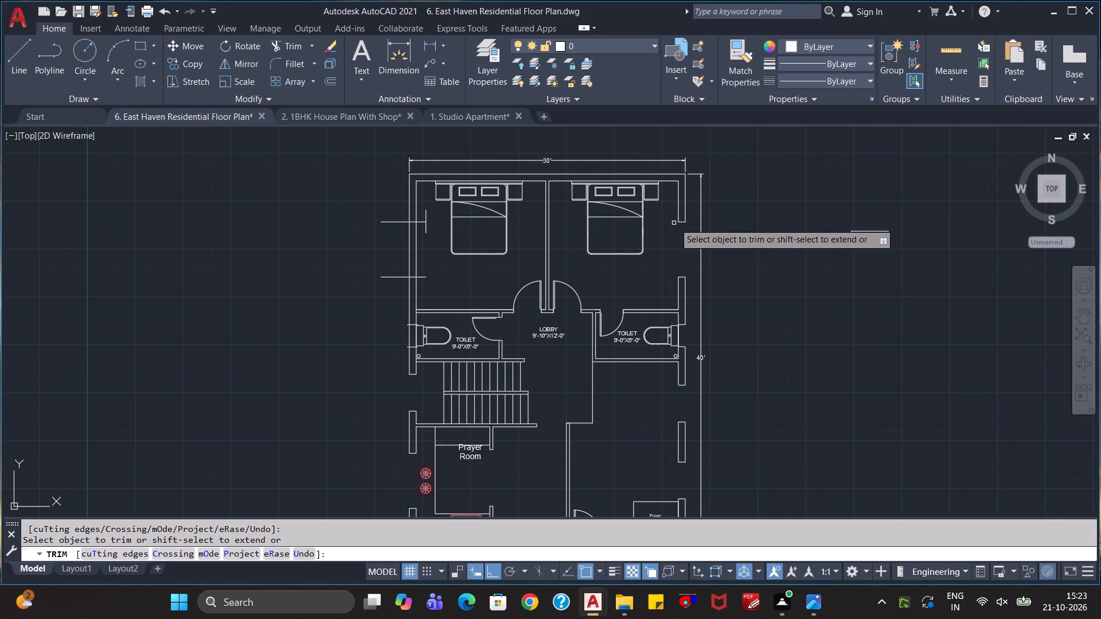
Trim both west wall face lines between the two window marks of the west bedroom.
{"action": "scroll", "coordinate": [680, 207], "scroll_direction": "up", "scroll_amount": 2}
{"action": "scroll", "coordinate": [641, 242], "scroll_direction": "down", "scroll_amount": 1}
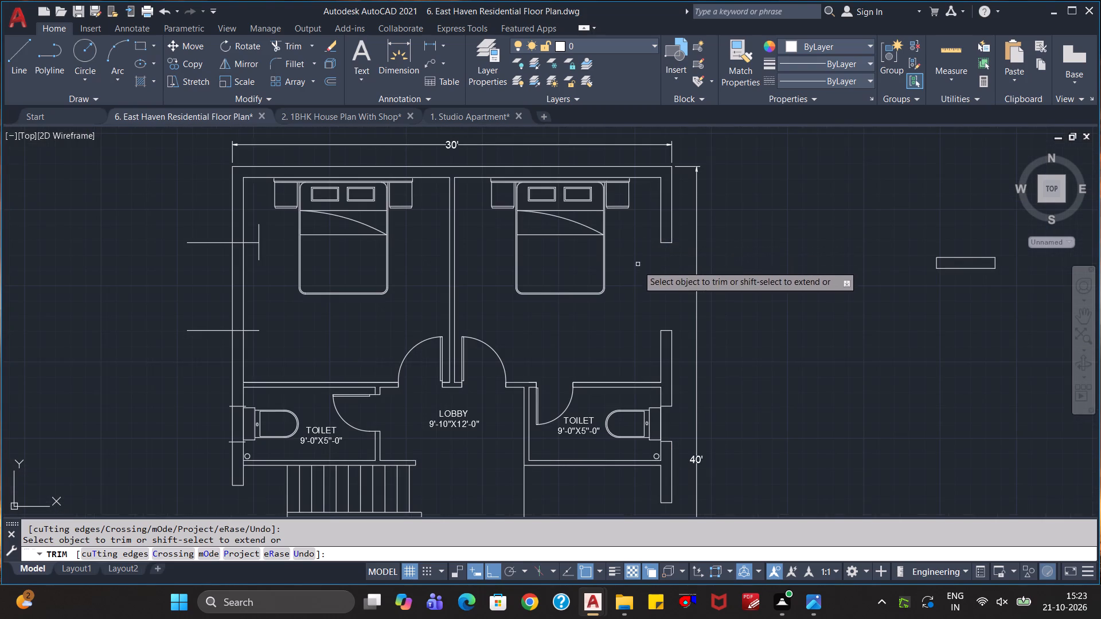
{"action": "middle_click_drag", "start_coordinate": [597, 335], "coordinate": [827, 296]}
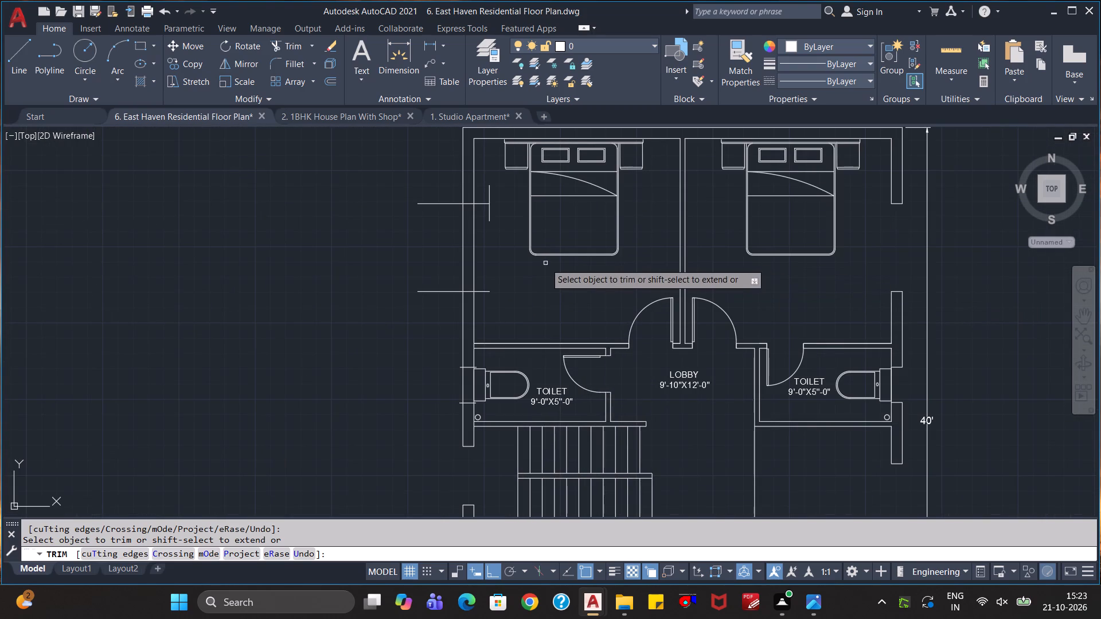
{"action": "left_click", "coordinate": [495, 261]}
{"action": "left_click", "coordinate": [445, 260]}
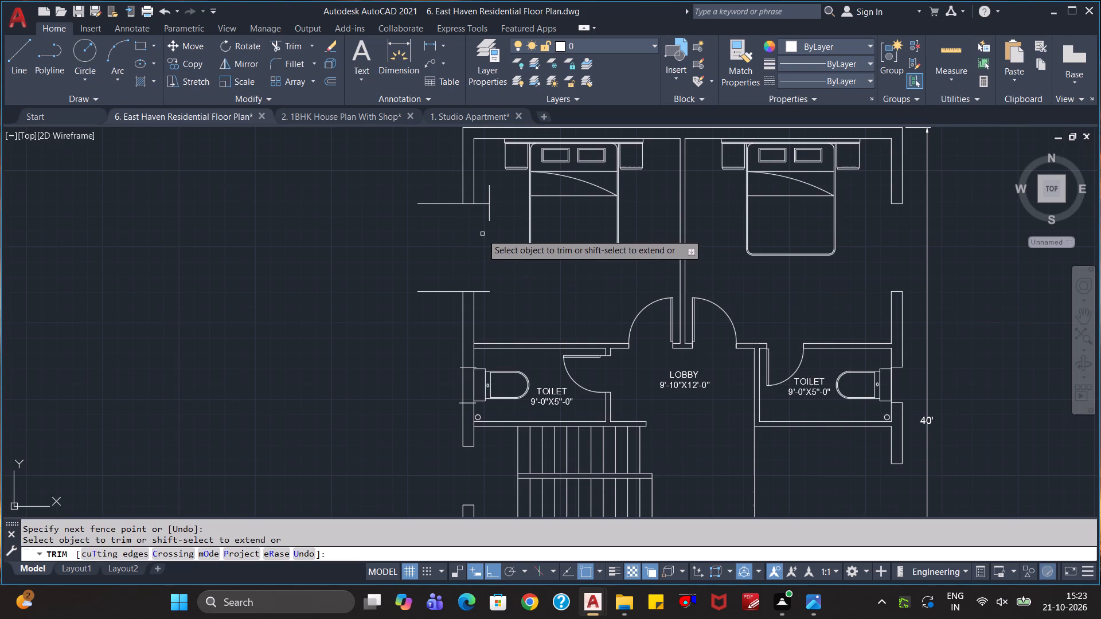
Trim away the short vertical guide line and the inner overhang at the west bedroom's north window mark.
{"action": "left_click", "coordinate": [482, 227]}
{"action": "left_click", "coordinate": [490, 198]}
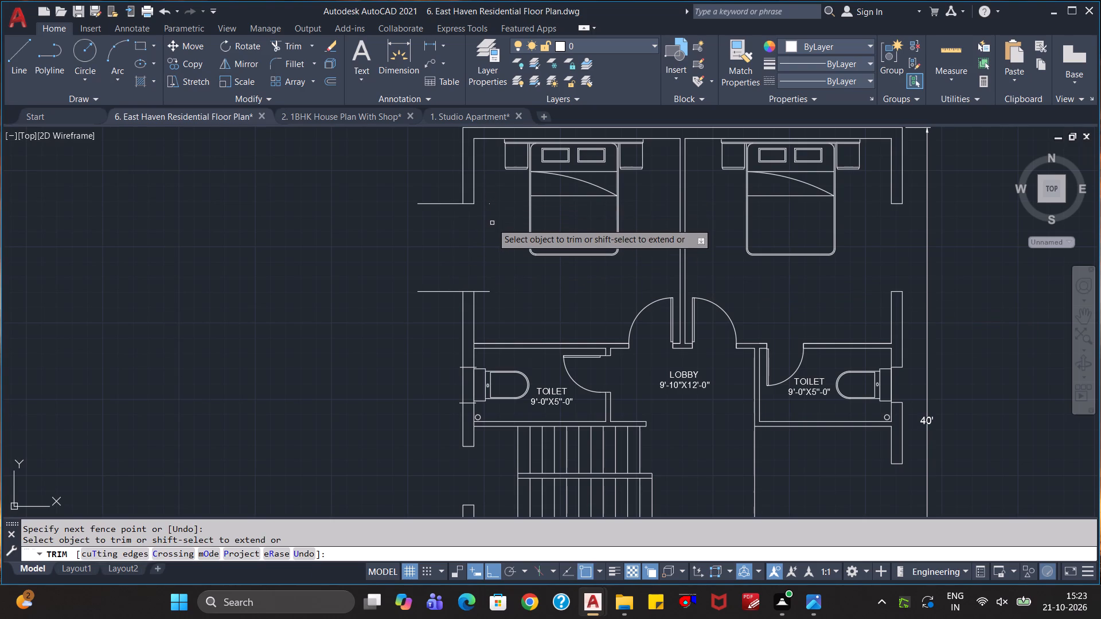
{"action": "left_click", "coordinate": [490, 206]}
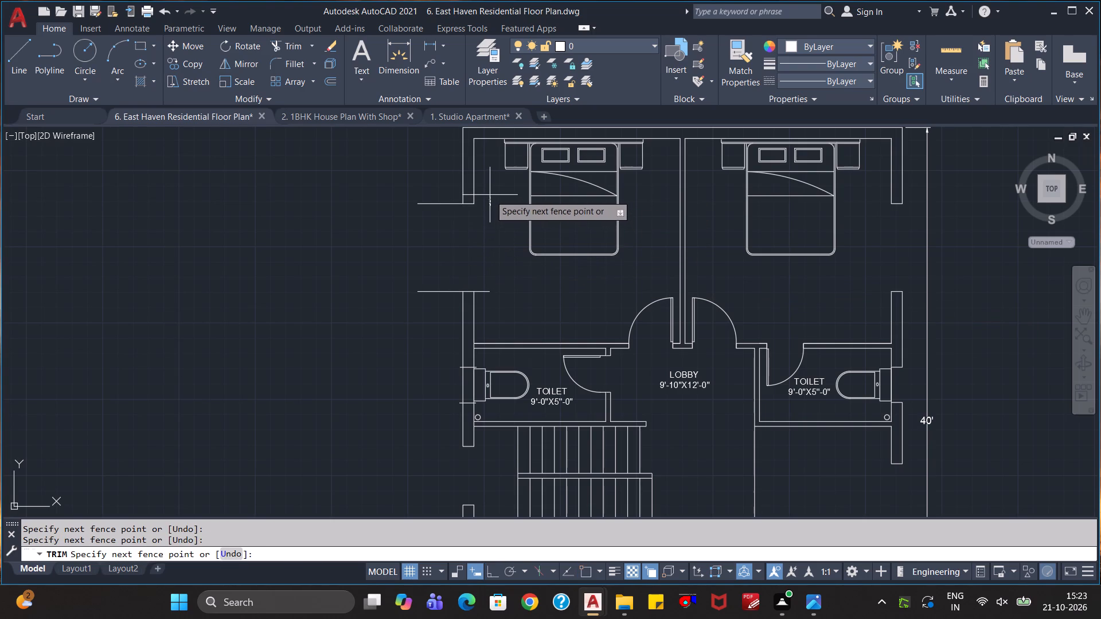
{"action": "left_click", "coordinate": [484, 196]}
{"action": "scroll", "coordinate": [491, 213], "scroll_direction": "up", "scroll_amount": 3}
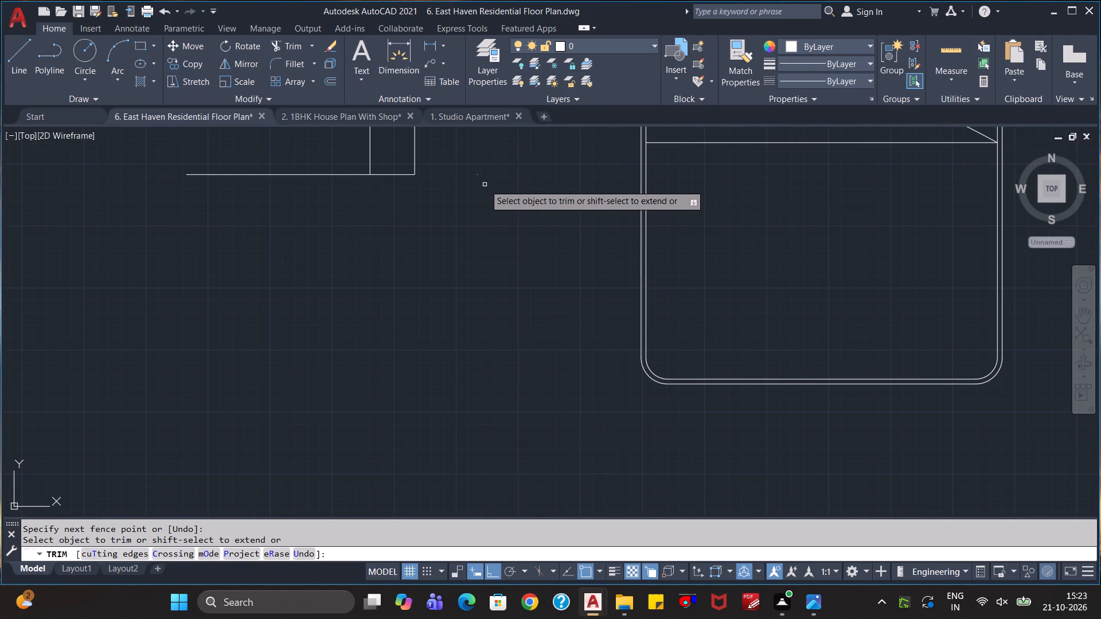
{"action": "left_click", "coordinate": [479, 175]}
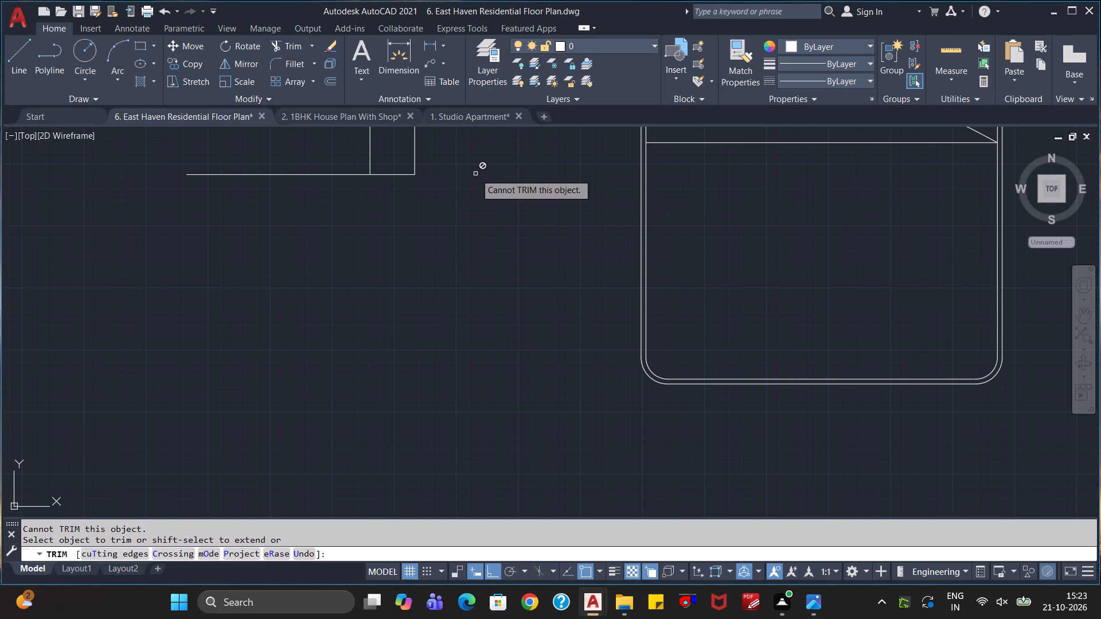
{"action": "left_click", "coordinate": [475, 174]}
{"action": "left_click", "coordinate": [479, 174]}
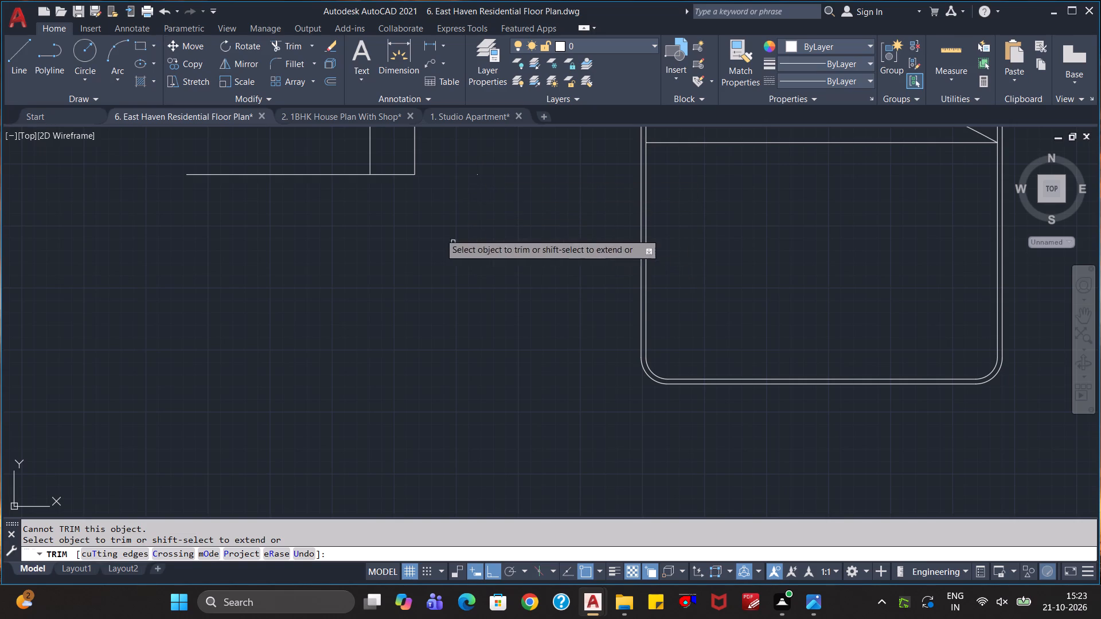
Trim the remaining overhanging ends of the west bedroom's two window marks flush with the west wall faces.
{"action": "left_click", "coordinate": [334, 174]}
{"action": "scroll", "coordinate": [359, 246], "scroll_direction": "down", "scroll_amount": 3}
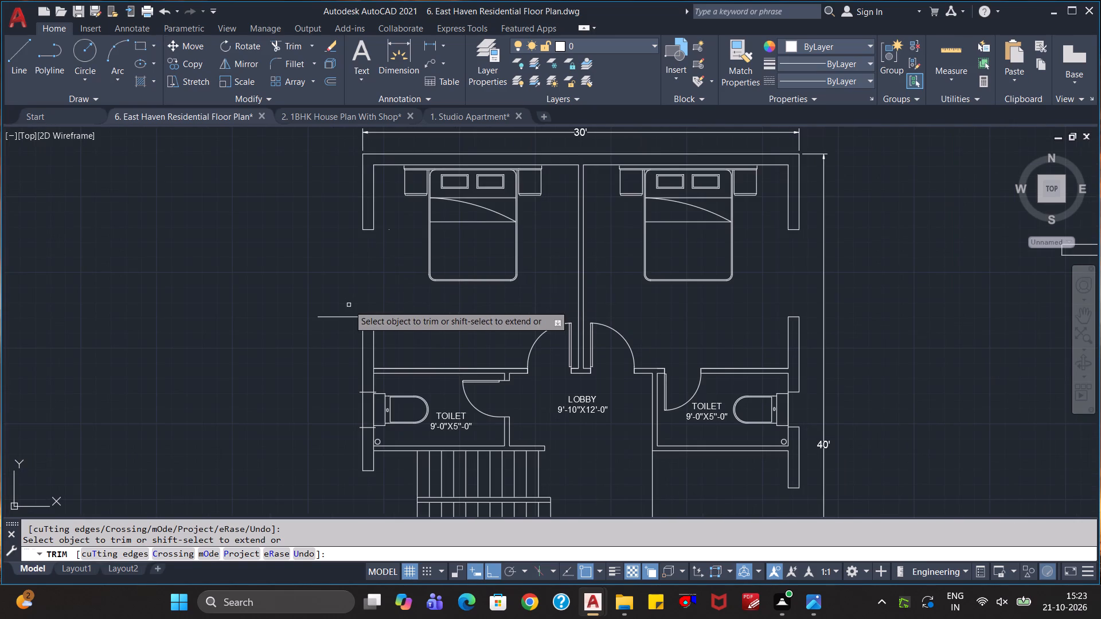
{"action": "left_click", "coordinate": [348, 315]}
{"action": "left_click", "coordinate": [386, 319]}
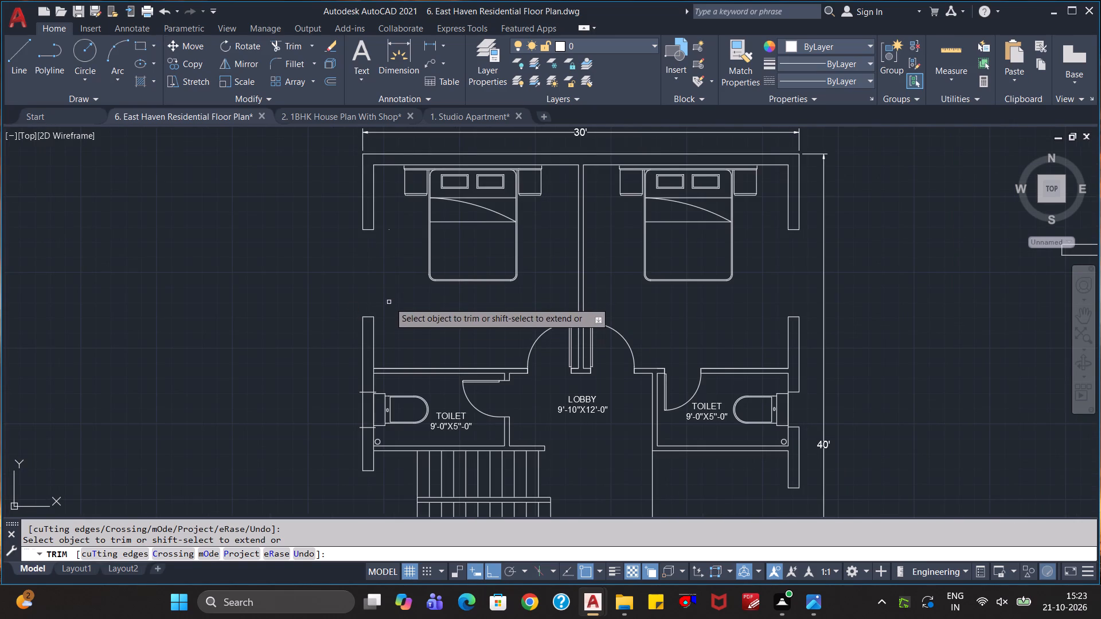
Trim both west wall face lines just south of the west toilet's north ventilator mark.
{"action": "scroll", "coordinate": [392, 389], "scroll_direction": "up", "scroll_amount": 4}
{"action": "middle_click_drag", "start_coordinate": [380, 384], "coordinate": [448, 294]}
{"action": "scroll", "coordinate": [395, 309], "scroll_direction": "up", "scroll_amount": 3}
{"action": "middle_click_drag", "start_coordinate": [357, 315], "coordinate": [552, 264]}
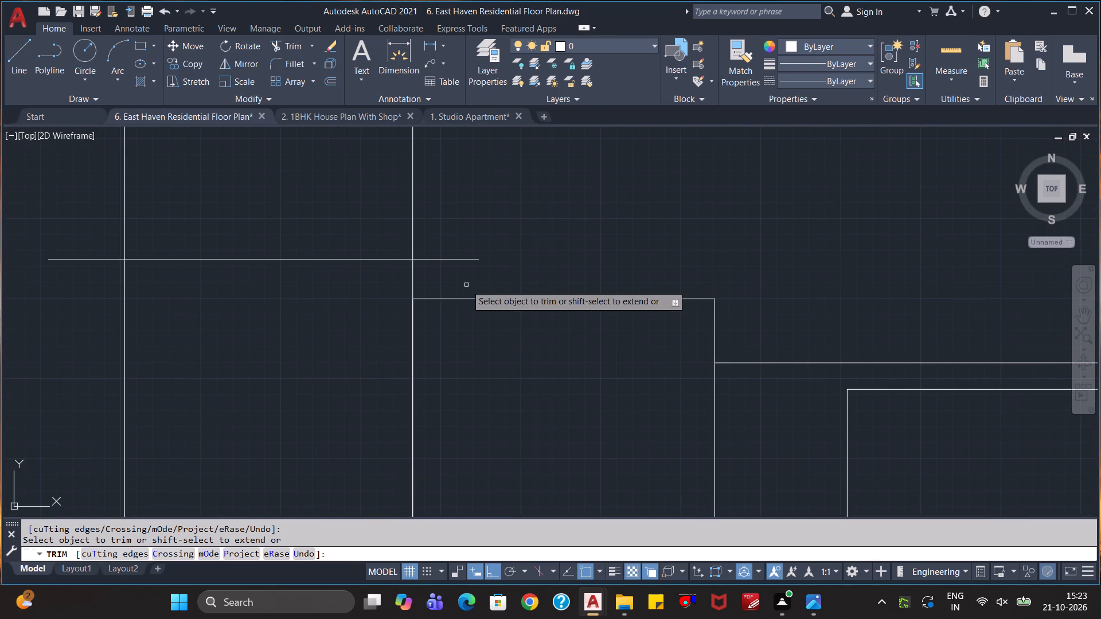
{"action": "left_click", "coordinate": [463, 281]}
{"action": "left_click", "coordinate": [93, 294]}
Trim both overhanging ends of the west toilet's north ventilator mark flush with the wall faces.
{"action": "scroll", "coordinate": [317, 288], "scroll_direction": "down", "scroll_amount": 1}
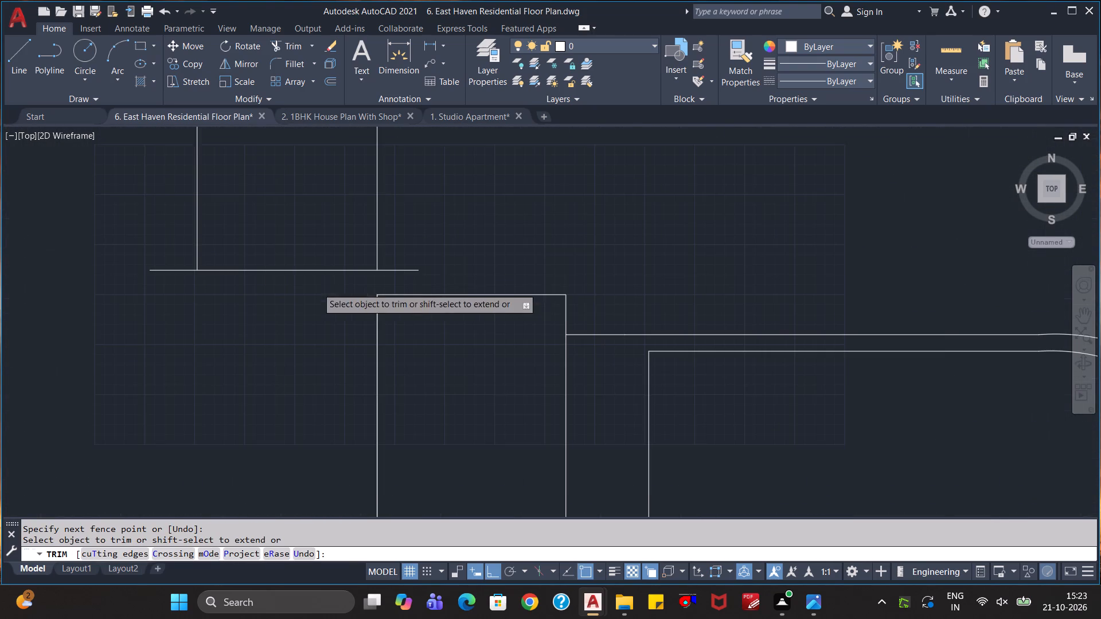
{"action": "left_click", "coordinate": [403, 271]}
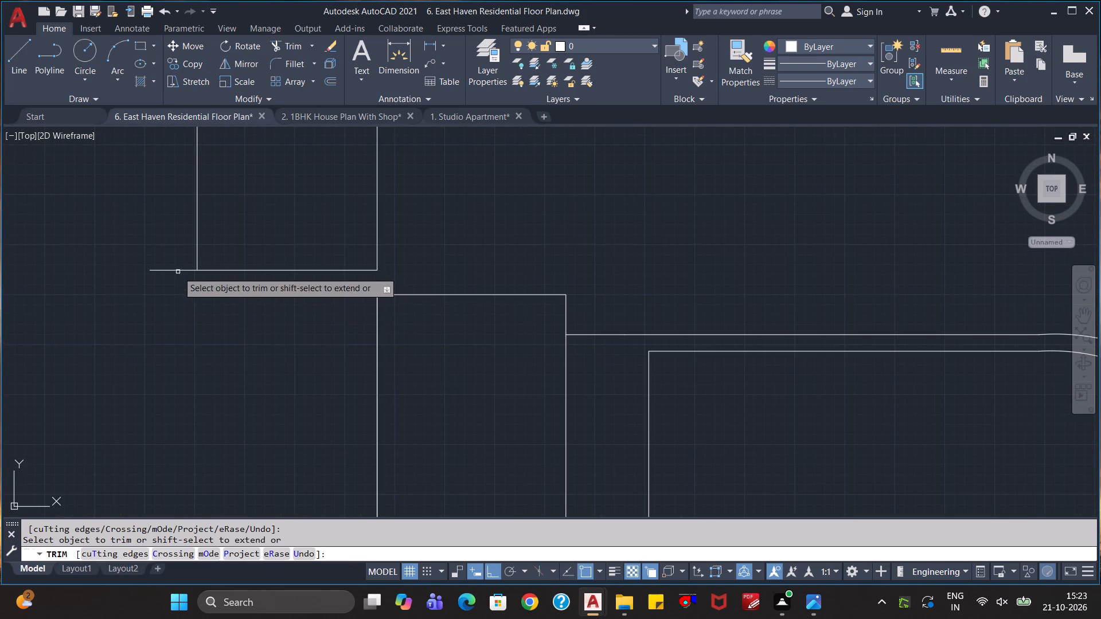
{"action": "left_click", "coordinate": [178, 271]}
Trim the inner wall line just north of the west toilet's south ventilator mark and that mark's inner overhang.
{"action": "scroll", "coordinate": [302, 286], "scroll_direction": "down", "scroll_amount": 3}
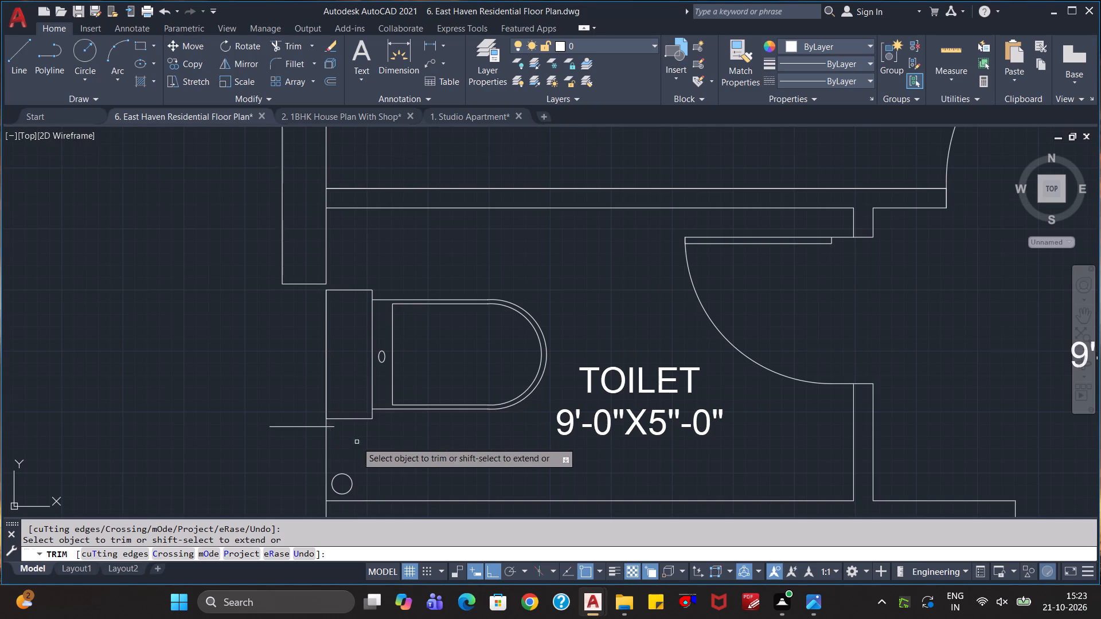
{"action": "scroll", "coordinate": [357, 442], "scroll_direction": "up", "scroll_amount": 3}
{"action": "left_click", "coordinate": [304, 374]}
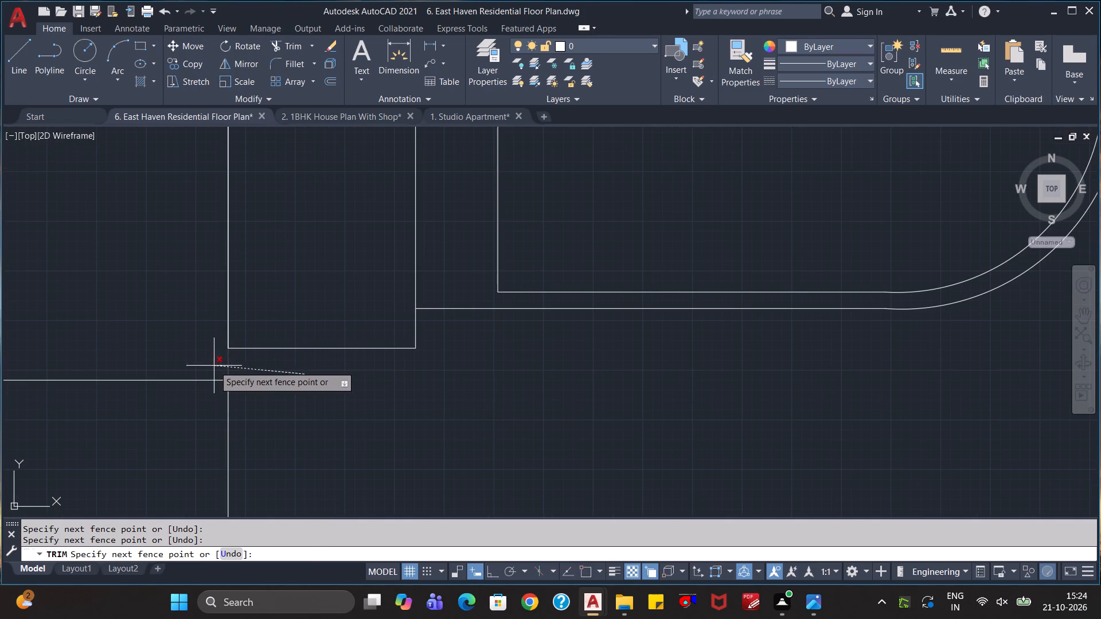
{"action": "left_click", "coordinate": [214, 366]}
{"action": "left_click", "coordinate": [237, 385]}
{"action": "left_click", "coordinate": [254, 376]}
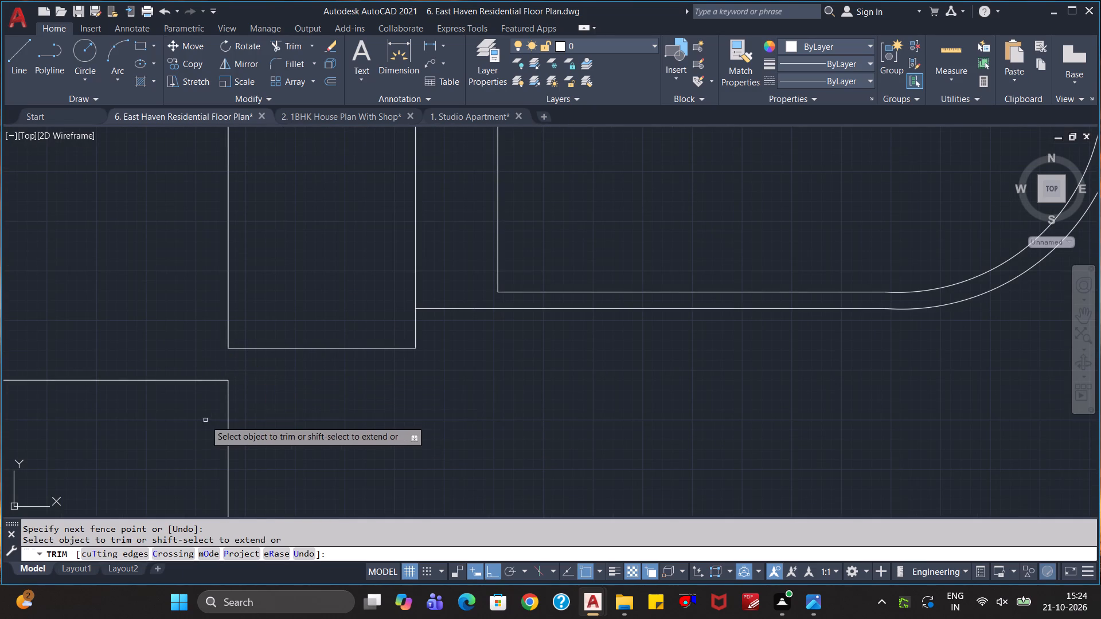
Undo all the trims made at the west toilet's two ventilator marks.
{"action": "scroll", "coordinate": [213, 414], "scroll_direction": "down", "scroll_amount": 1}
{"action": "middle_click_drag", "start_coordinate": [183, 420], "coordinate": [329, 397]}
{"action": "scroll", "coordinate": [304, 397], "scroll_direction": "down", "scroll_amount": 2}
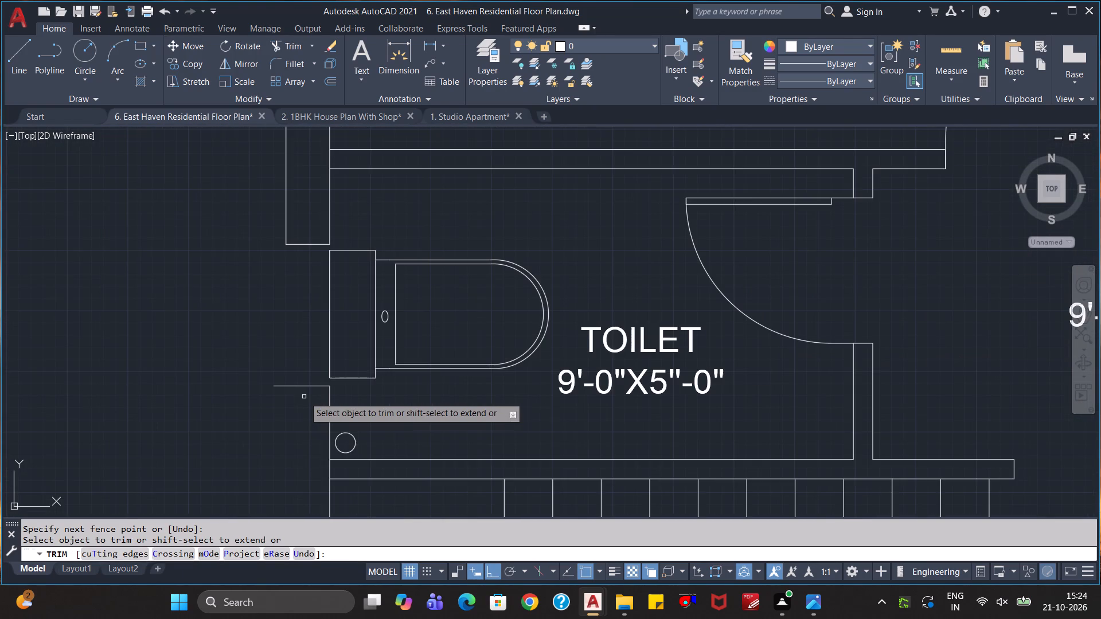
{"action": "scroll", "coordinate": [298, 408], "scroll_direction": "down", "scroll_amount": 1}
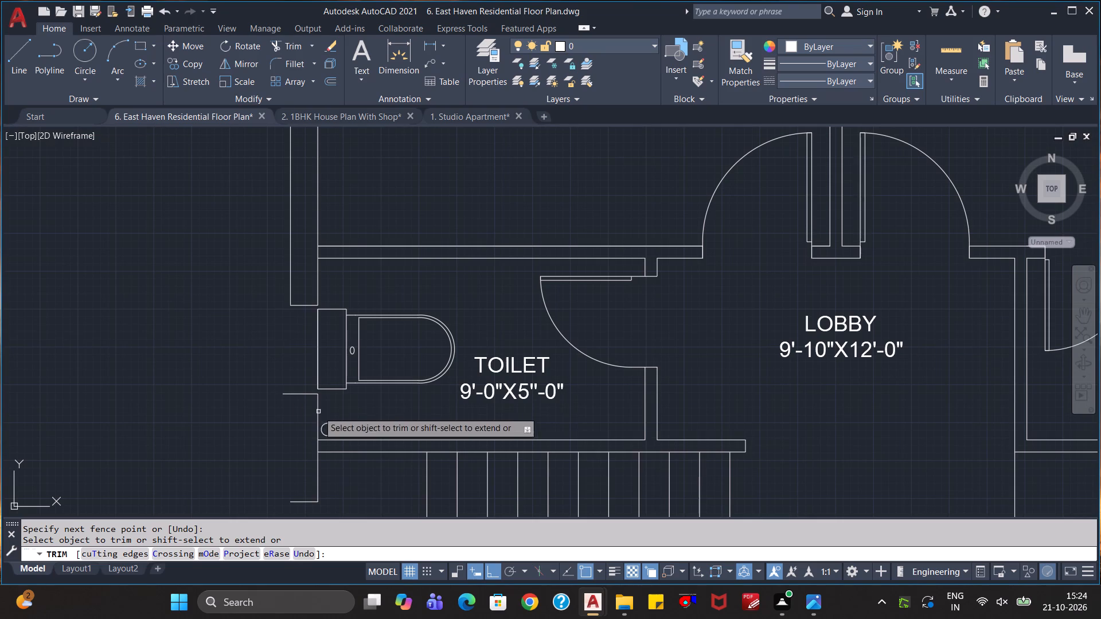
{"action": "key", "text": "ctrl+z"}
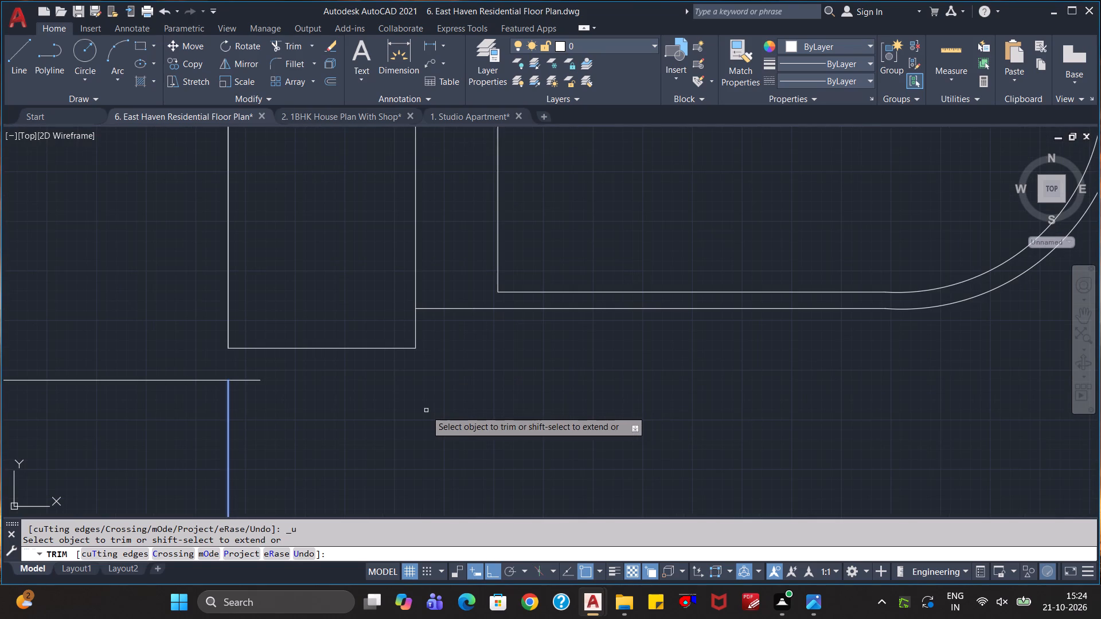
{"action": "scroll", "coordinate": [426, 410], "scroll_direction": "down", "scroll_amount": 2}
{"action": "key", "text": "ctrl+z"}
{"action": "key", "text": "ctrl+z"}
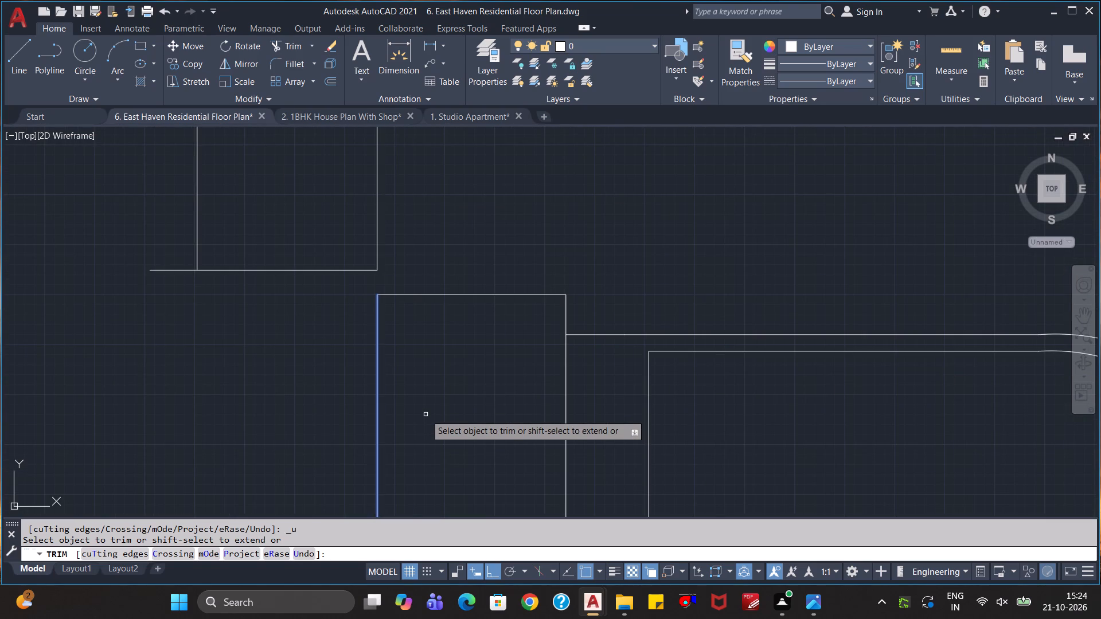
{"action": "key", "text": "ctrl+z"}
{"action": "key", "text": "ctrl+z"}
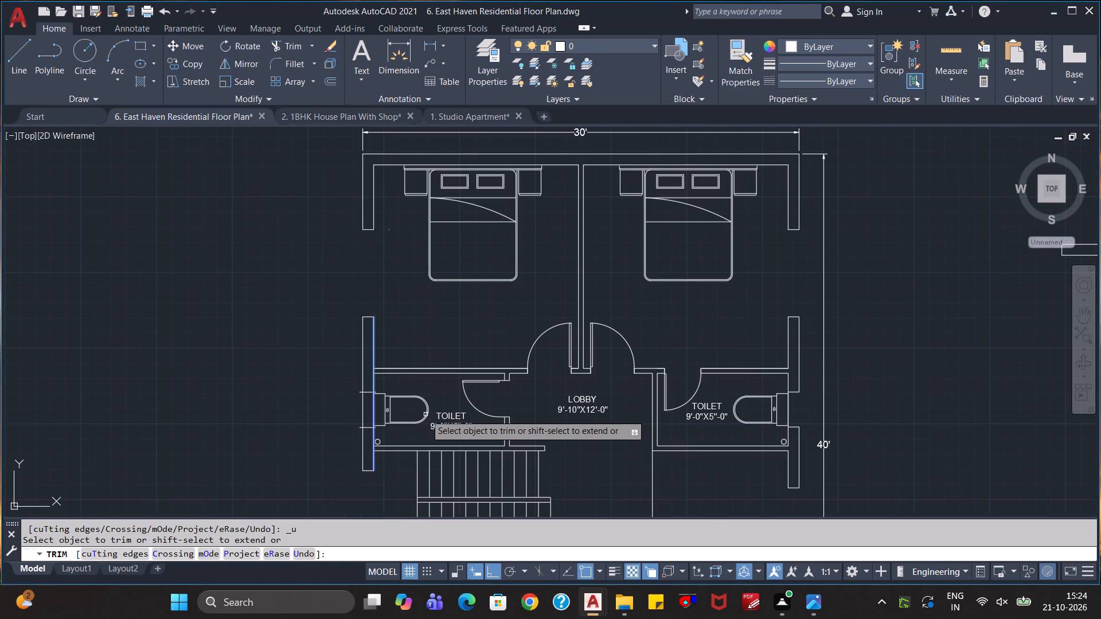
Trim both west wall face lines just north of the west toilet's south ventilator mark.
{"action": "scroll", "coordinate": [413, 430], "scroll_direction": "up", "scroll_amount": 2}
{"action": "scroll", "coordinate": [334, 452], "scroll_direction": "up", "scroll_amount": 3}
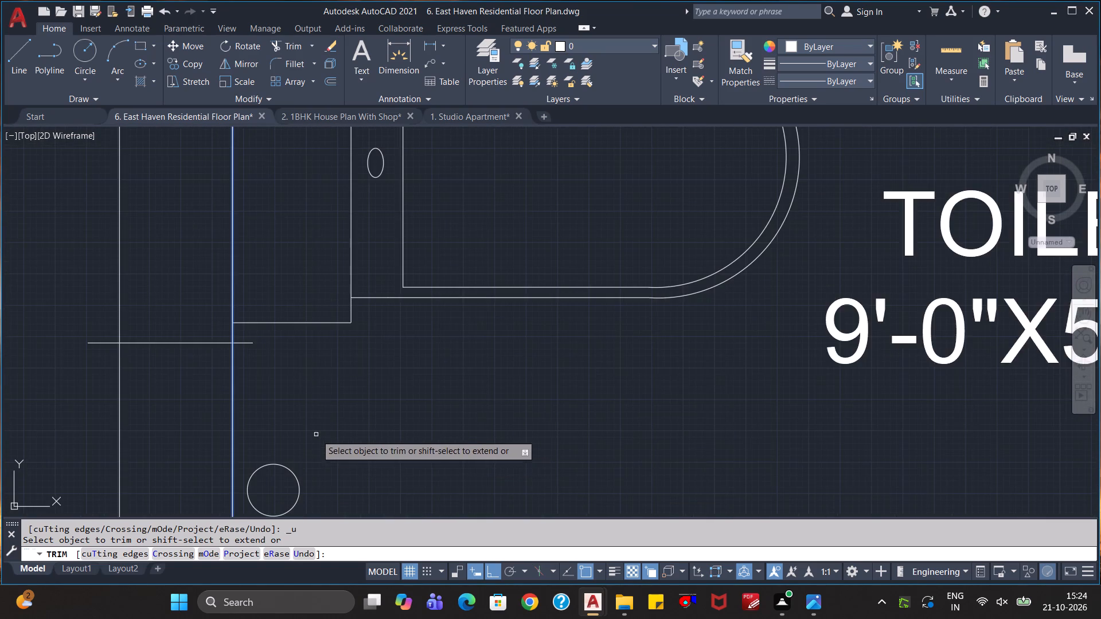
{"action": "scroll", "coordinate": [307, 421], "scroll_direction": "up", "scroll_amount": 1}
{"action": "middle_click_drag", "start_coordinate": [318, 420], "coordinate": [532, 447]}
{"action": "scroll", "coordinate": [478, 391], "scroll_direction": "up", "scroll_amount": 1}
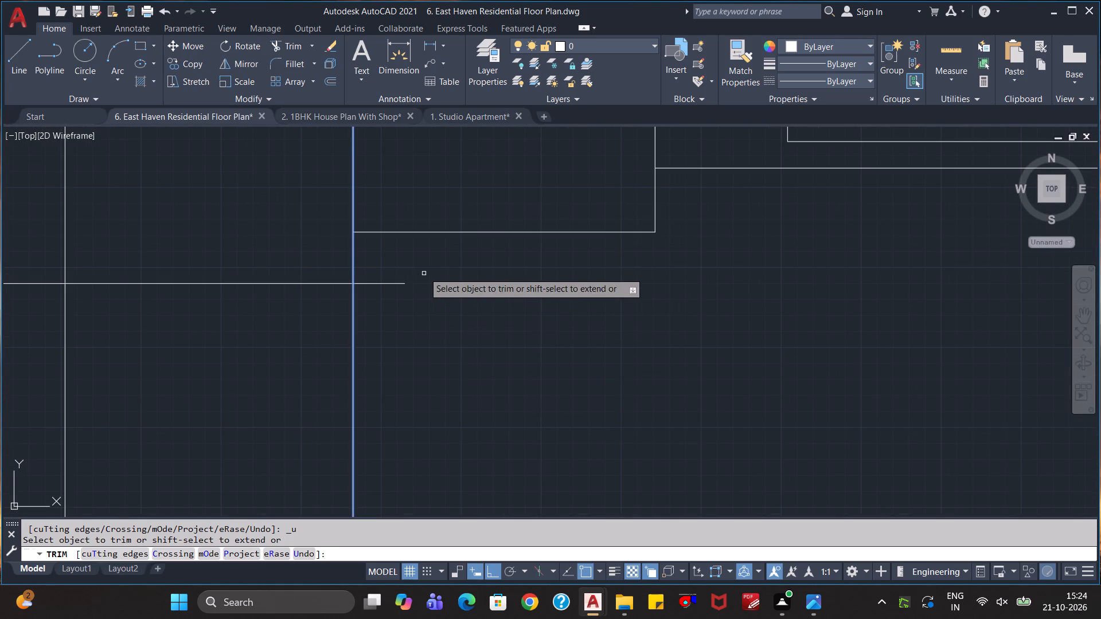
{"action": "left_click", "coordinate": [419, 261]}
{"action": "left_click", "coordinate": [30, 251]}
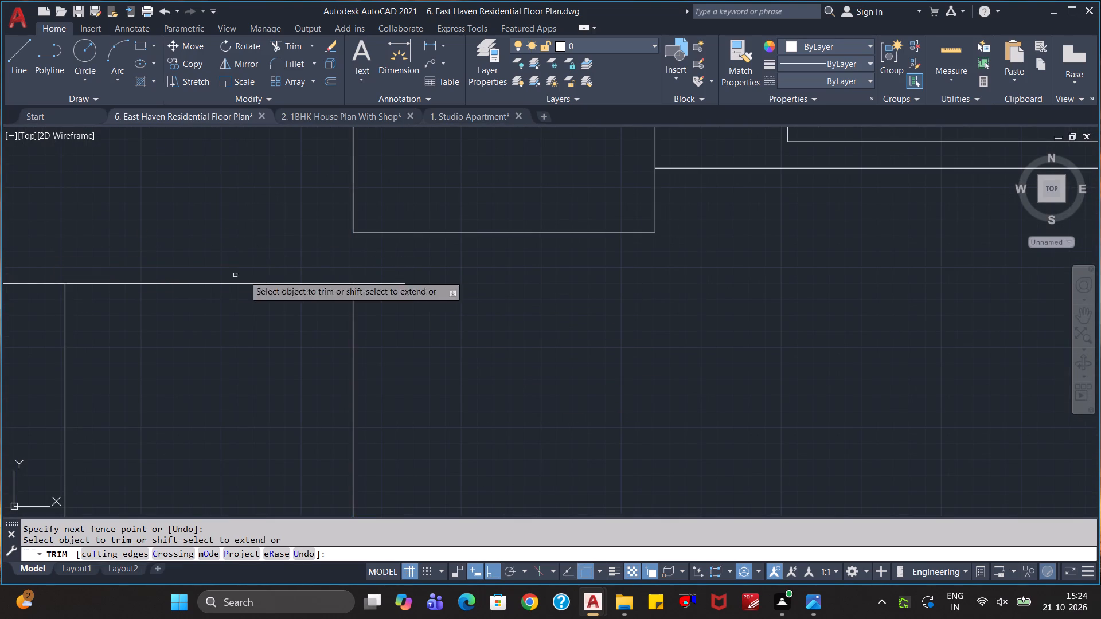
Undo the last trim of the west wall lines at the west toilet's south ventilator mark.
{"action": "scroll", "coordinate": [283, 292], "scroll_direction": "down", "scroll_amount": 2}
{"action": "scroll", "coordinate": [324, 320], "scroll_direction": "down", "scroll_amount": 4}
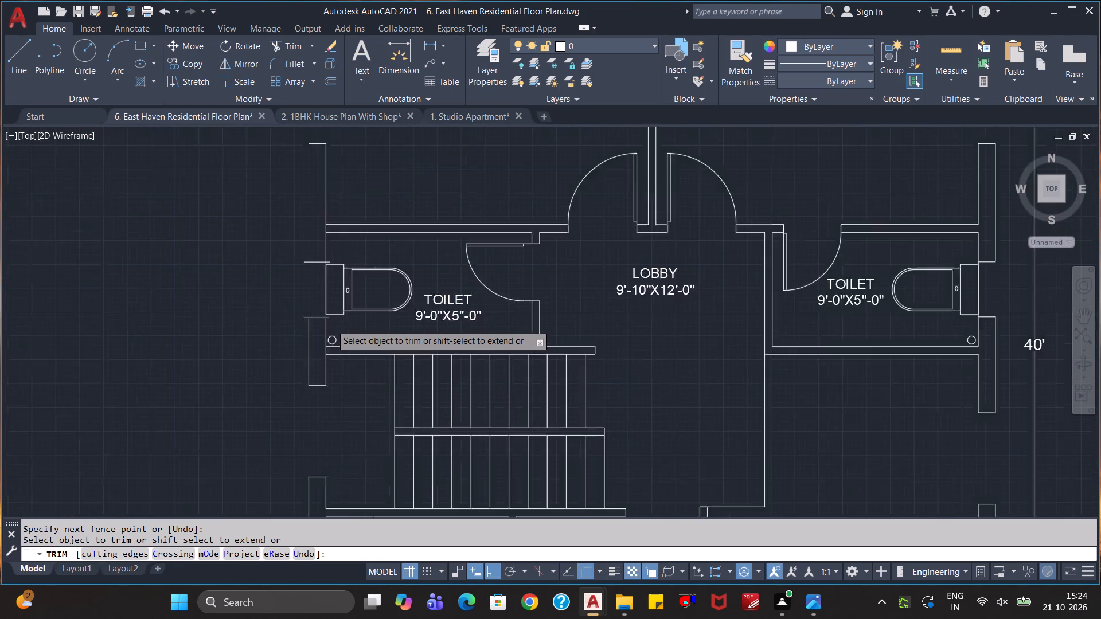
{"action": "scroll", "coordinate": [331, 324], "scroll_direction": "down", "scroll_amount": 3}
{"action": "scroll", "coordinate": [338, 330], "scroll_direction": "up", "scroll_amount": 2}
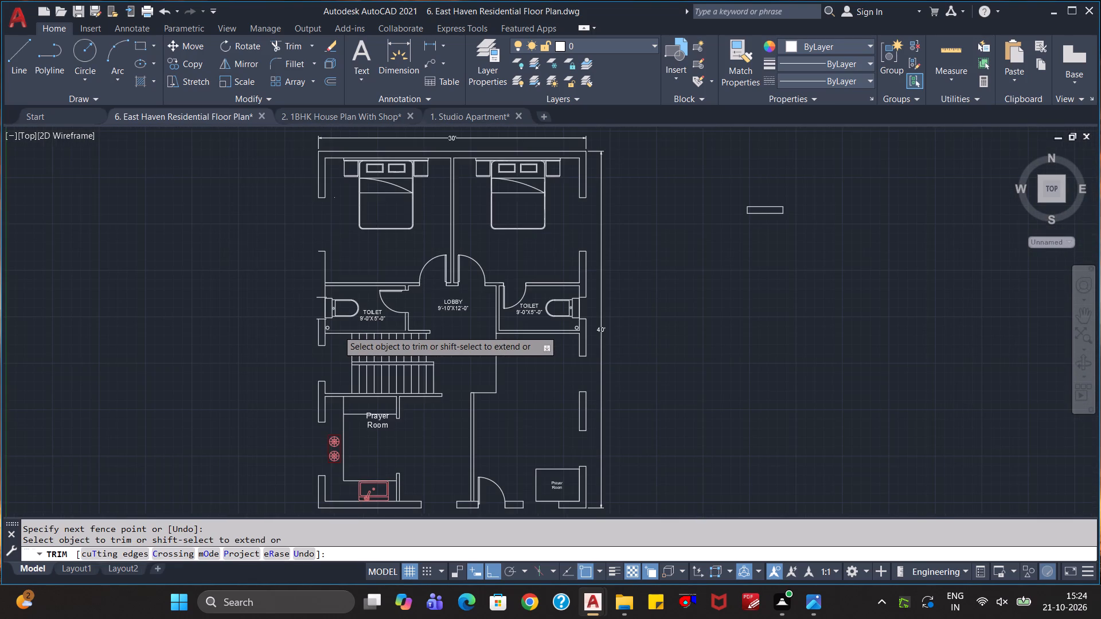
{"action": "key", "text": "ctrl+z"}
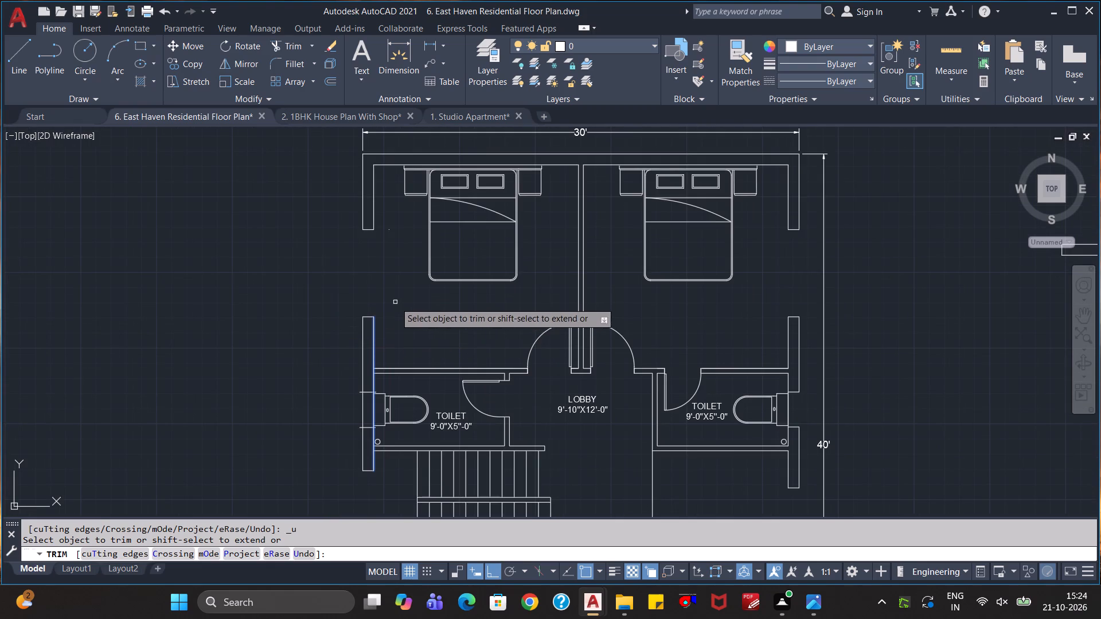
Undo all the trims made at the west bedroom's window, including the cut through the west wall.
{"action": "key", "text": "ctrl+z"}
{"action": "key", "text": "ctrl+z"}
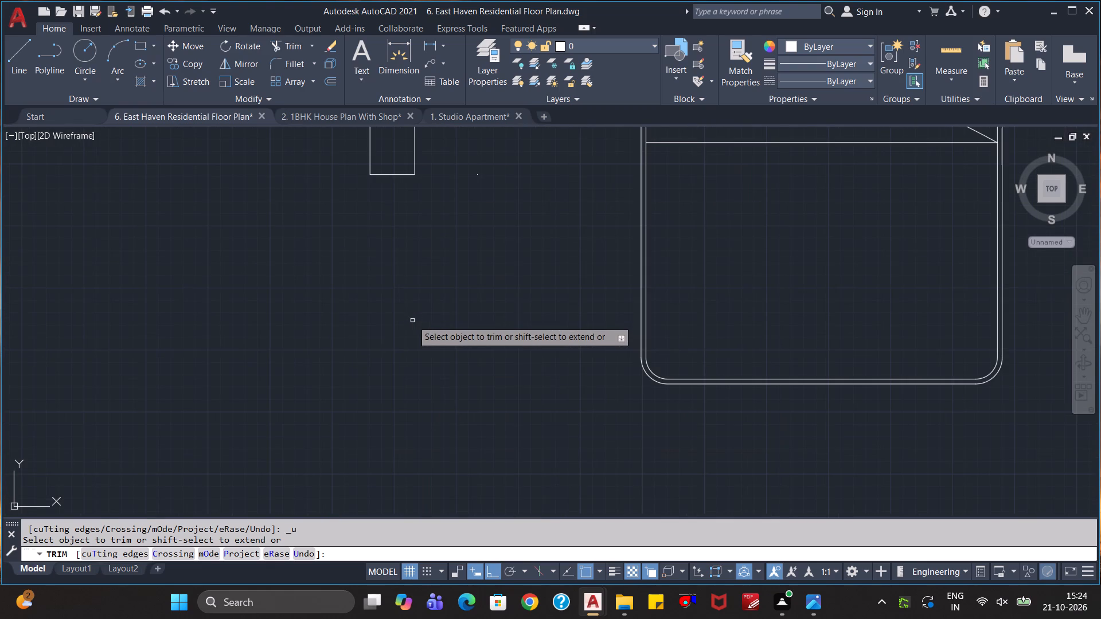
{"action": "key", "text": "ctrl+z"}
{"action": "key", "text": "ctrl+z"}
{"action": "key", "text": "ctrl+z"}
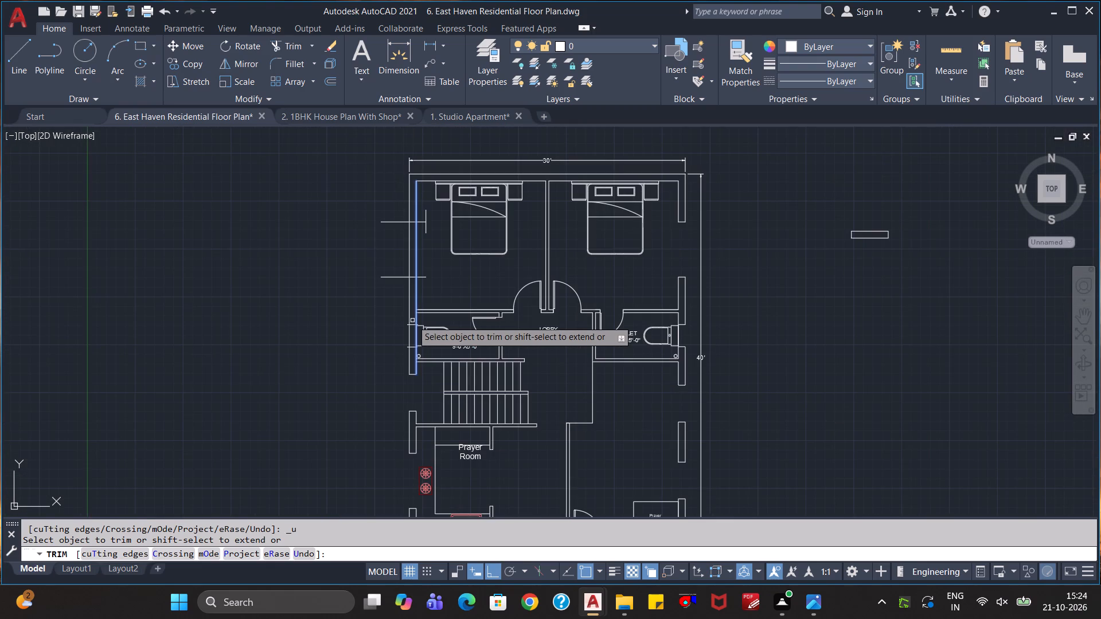
Trim the outer west wall line between the west toilet's two ventilator marks, plus the north mark's end projecting outside the wall.
{"action": "scroll", "coordinate": [424, 280], "scroll_direction": "up", "scroll_amount": 3}
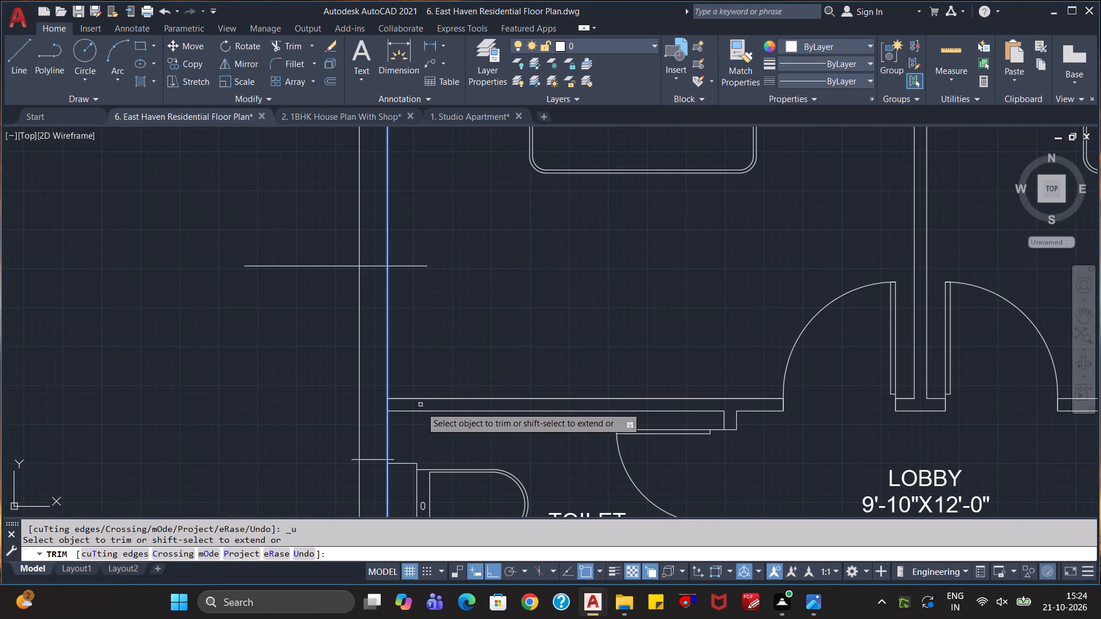
{"action": "middle_click_drag", "start_coordinate": [423, 455], "coordinate": [530, 325]}
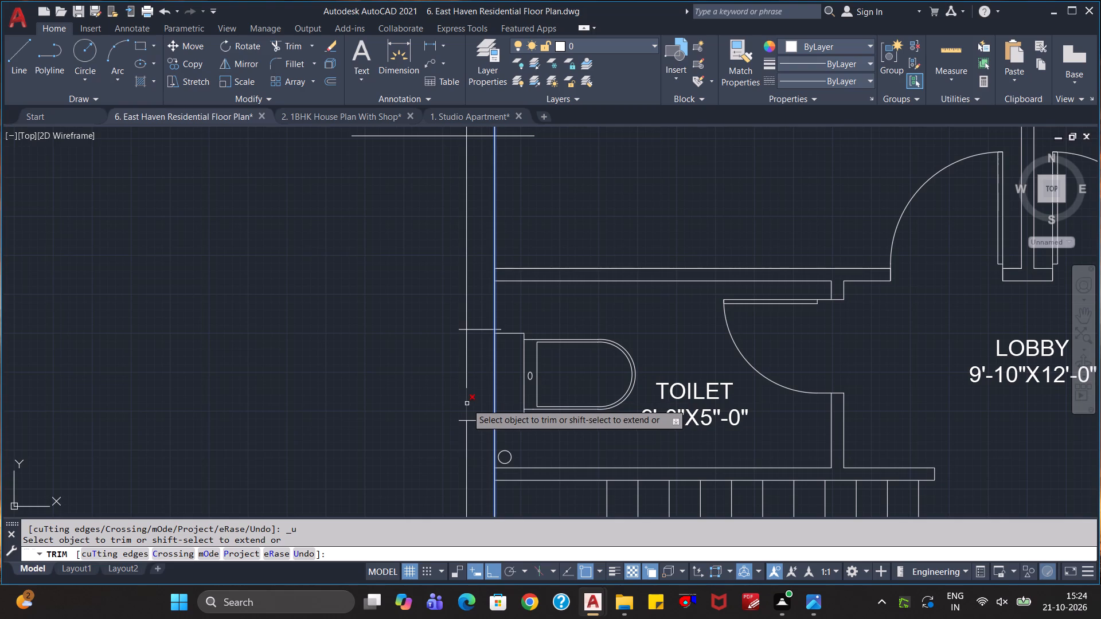
{"action": "scroll", "coordinate": [466, 402], "scroll_direction": "down", "scroll_amount": 3}
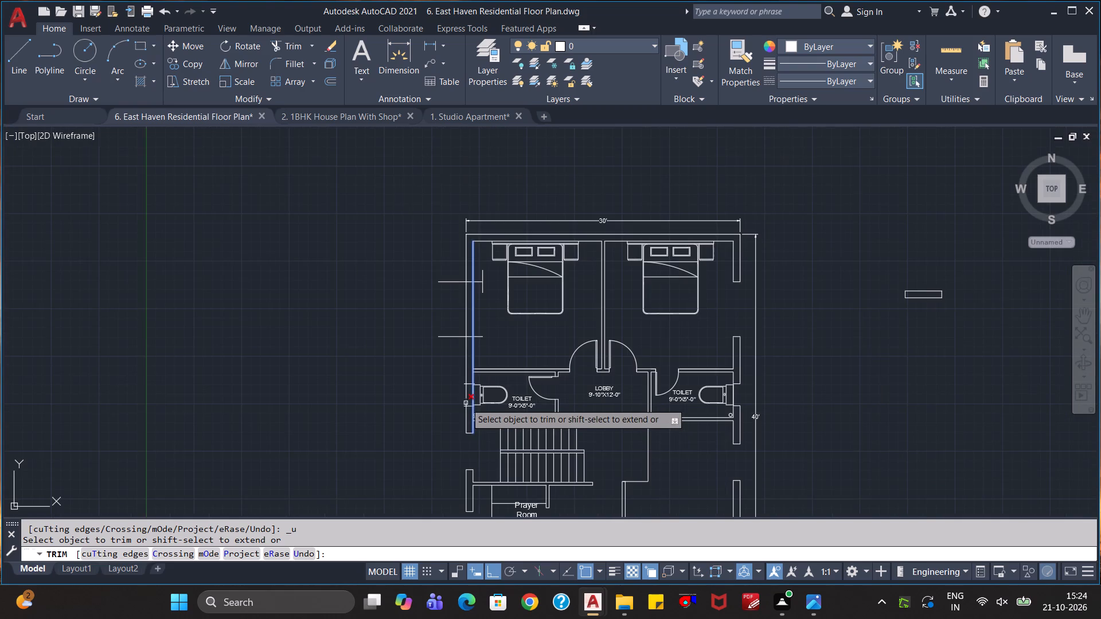
{"action": "scroll", "coordinate": [470, 431], "scroll_direction": "up", "scroll_amount": 2}
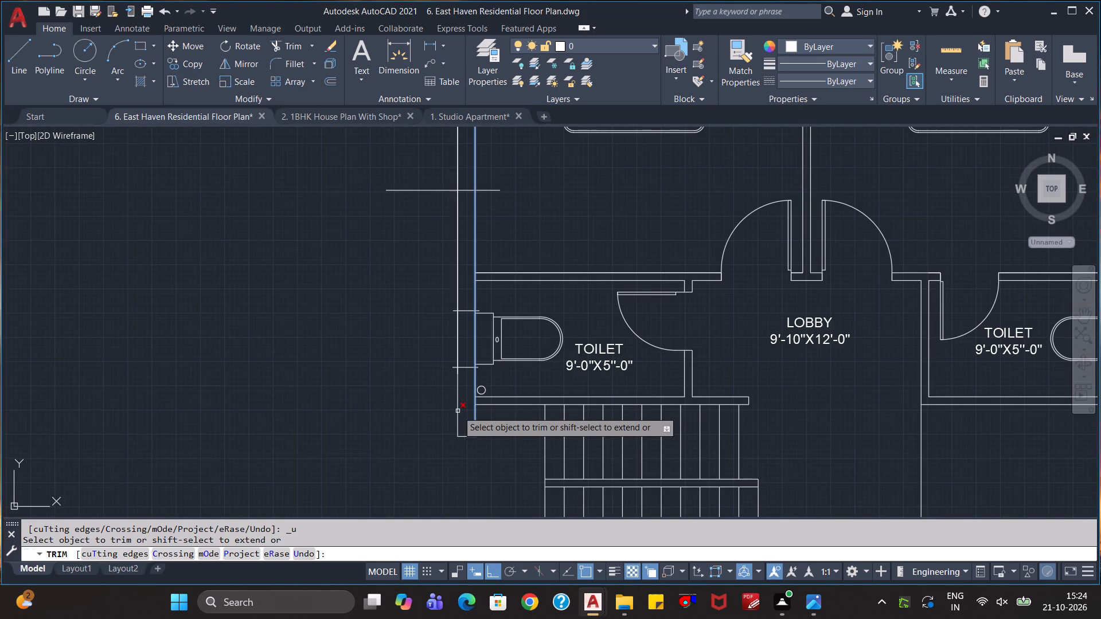
{"action": "scroll", "coordinate": [458, 410], "scroll_direction": "down", "scroll_amount": 1}
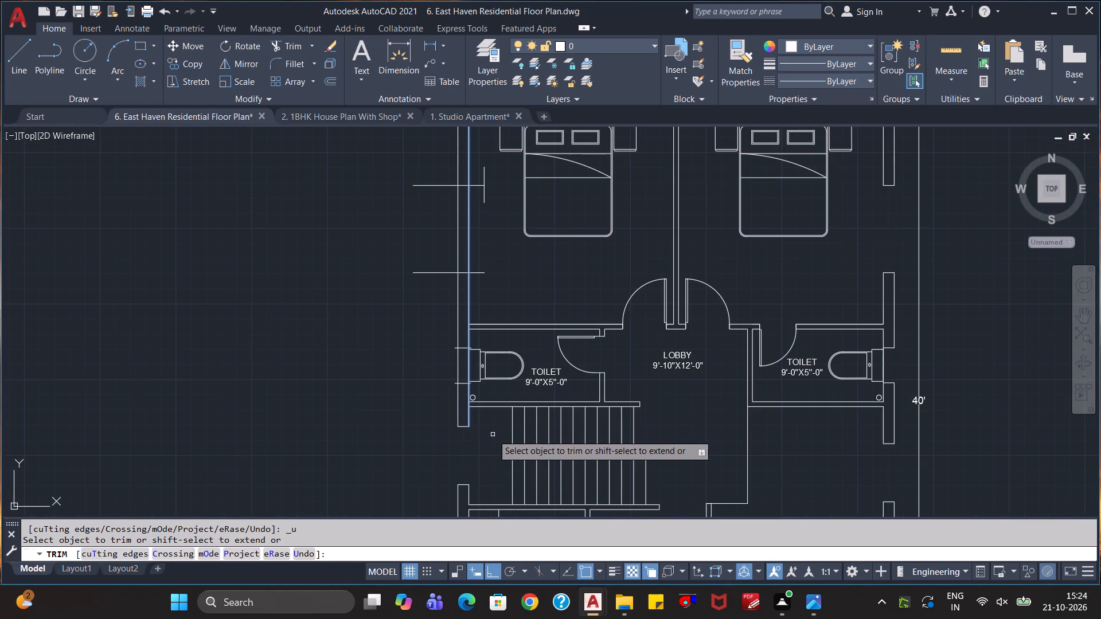
{"action": "scroll", "coordinate": [478, 453], "scroll_direction": "down", "scroll_amount": 1}
{"action": "middle_click_drag", "start_coordinate": [474, 464], "coordinate": [491, 399]}
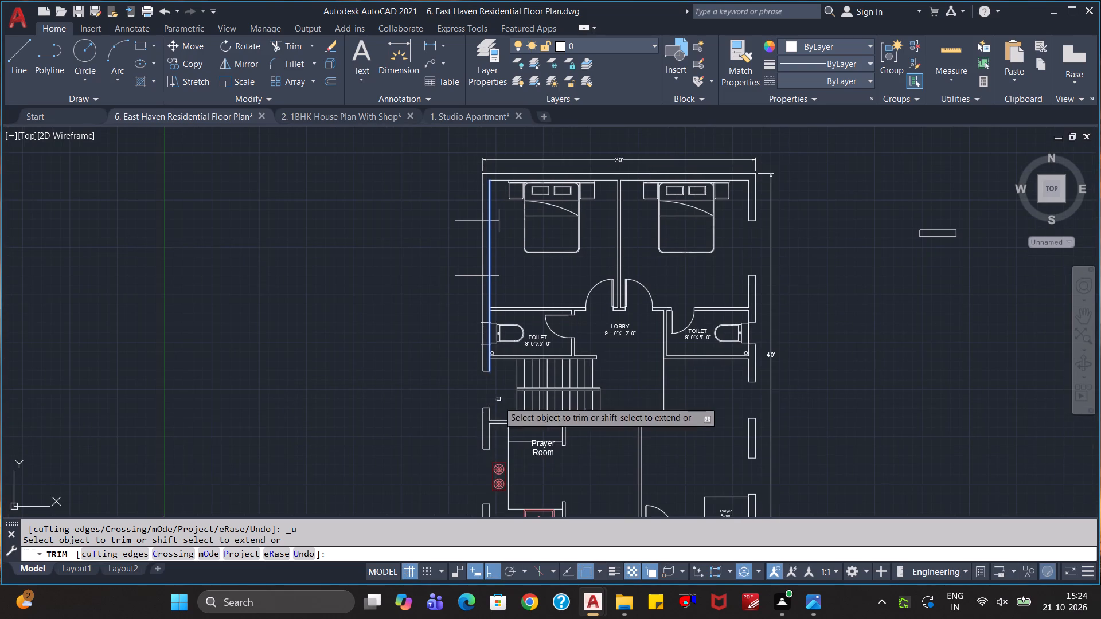
{"action": "middle_click_drag", "start_coordinate": [447, 471], "coordinate": [459, 381]}
{"action": "scroll", "coordinate": [452, 449], "scroll_direction": "up", "scroll_amount": 1}
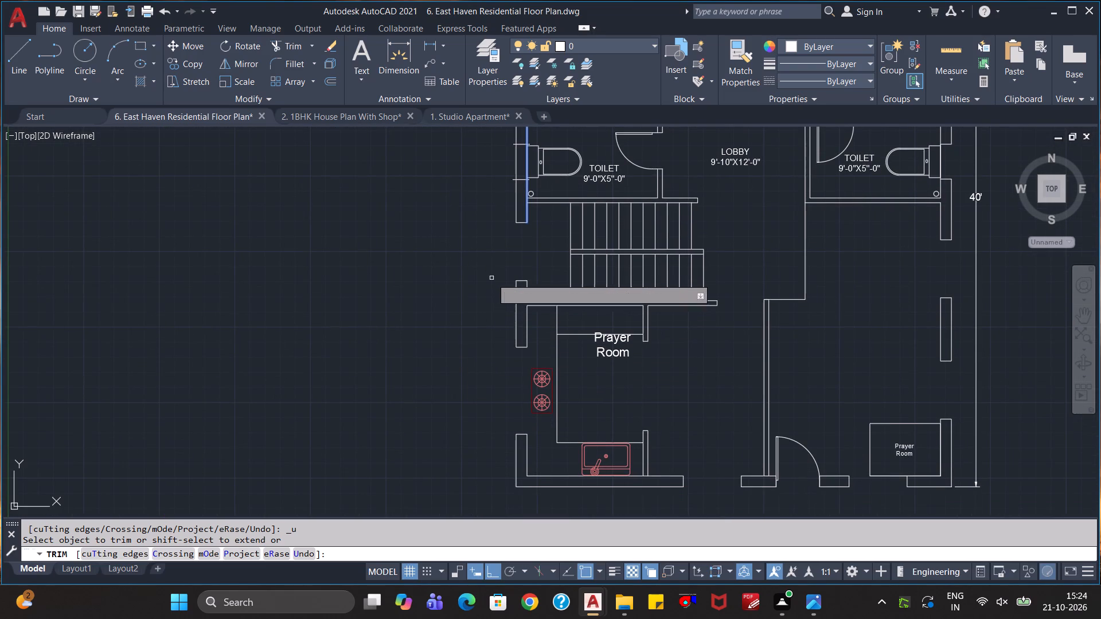
{"action": "middle_click_drag", "start_coordinate": [479, 306], "coordinate": [448, 422]}
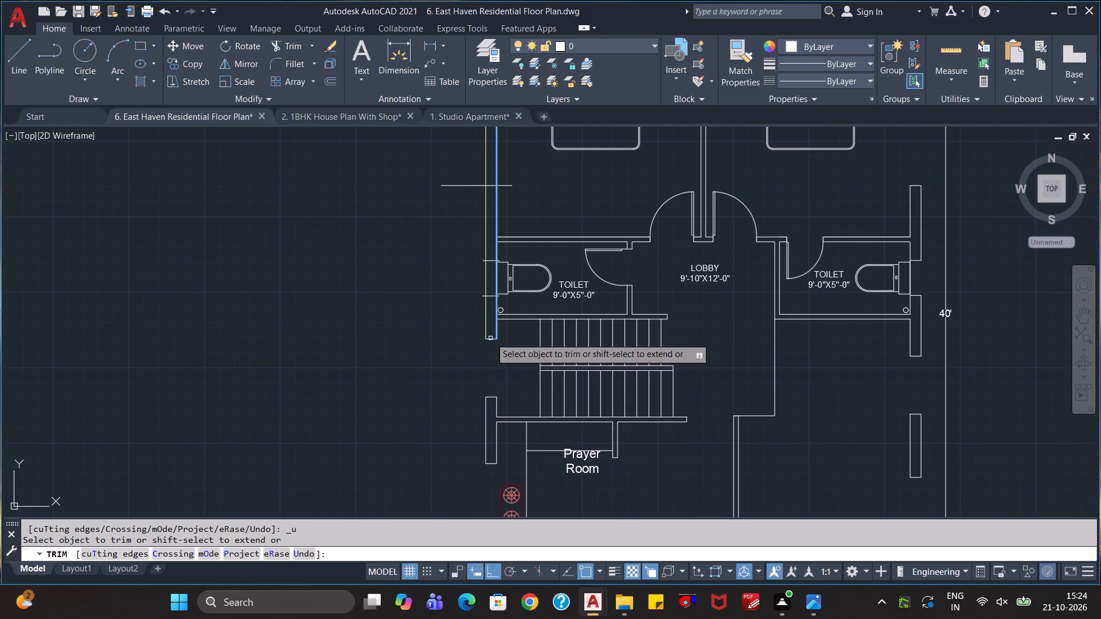
{"action": "left_click", "coordinate": [485, 293]}
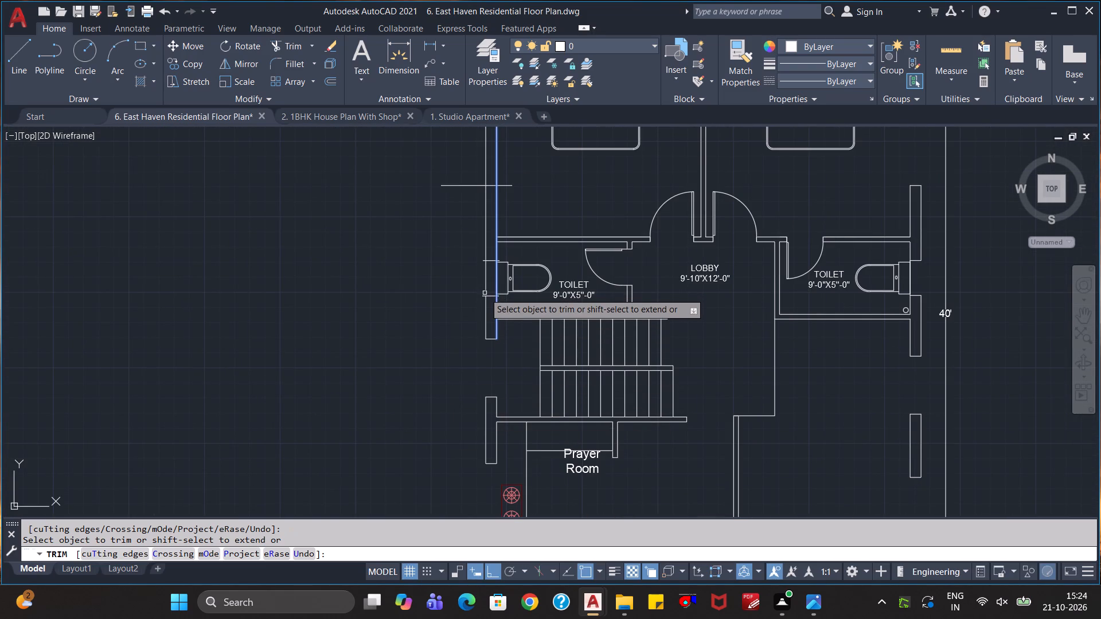
{"action": "left_click", "coordinate": [486, 281]}
{"action": "left_click", "coordinate": [486, 270]}
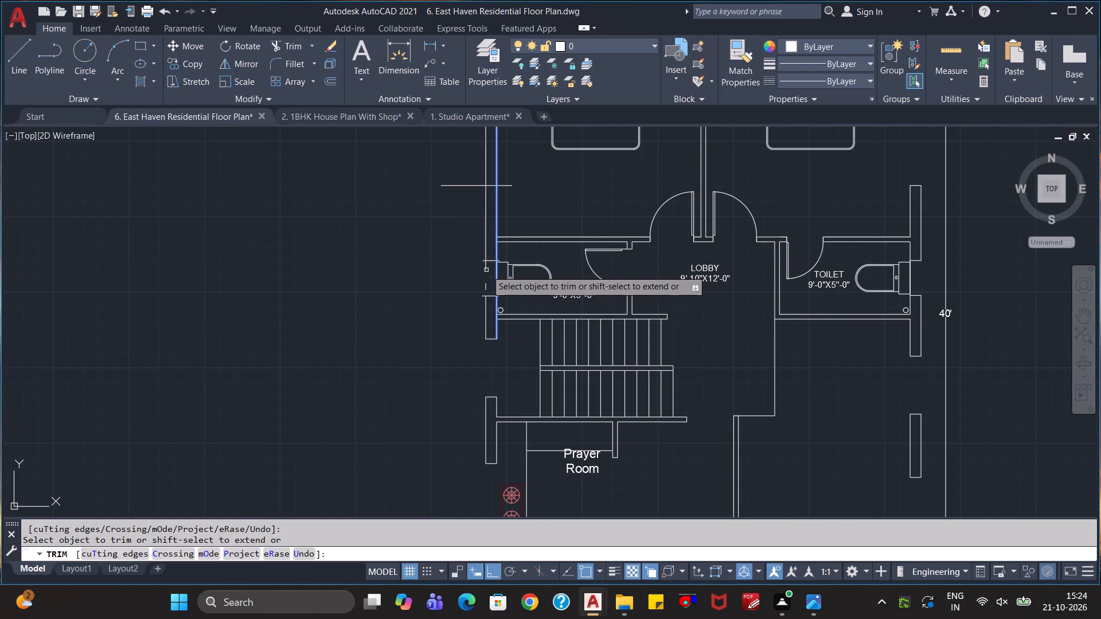
{"action": "left_click", "coordinate": [487, 265]}
{"action": "scroll", "coordinate": [483, 275], "scroll_direction": "up", "scroll_amount": 4}
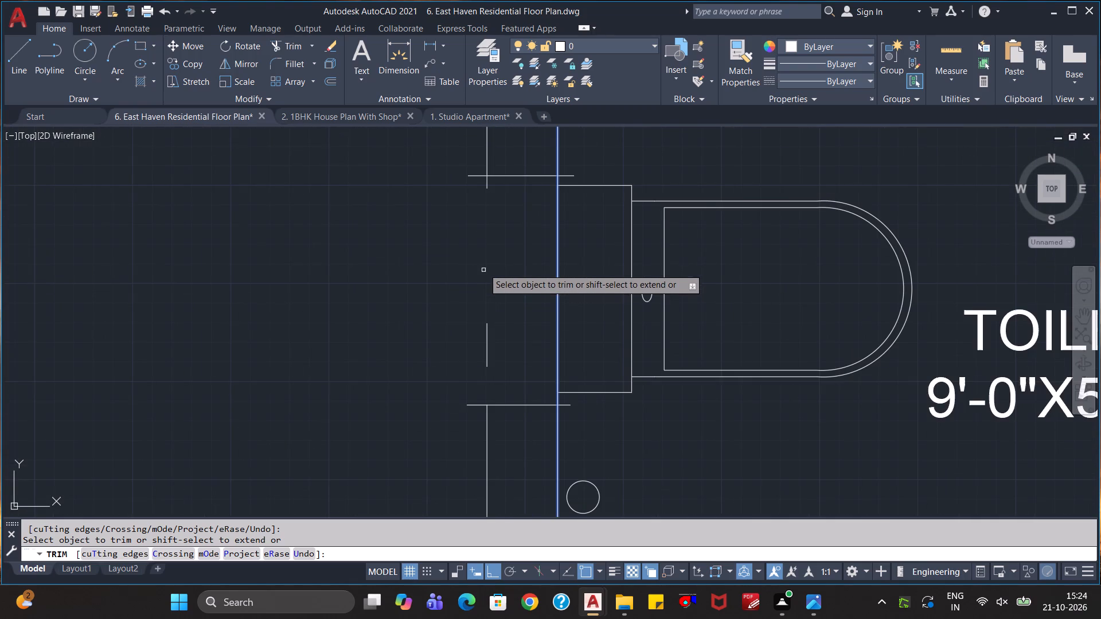
{"action": "left_click", "coordinate": [490, 185]}
{"action": "left_click", "coordinate": [481, 185]}
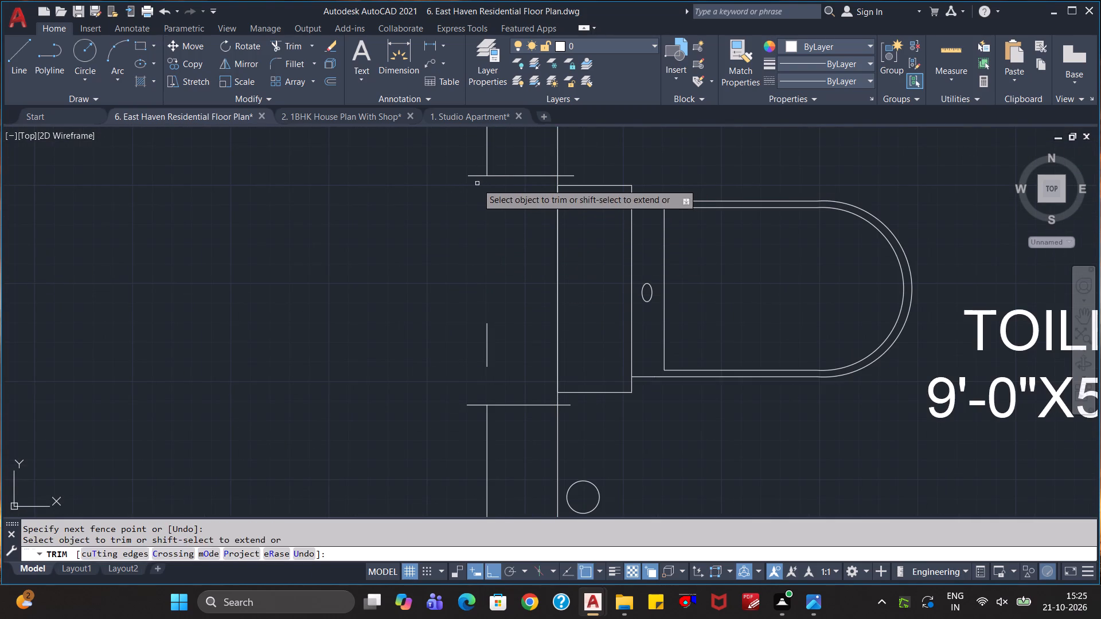
{"action": "left_click", "coordinate": [477, 183]}
{"action": "left_click", "coordinate": [479, 164]}
{"action": "left_click", "coordinate": [489, 339]}
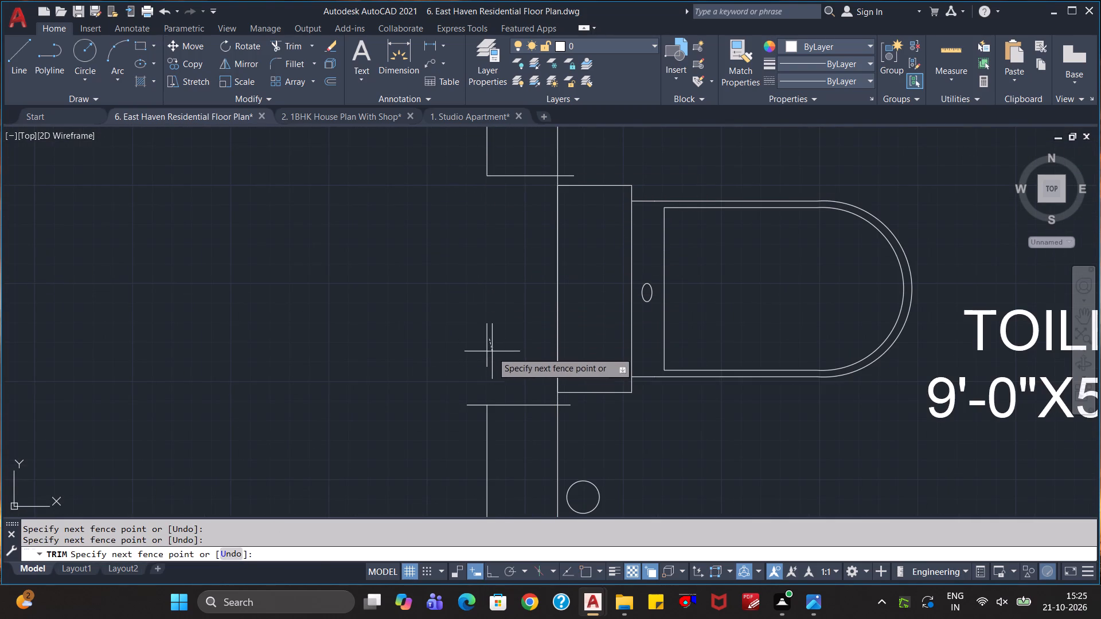
{"action": "left_click", "coordinate": [462, 355]}
{"action": "scroll", "coordinate": [462, 362], "scroll_direction": "down", "scroll_amount": 2}
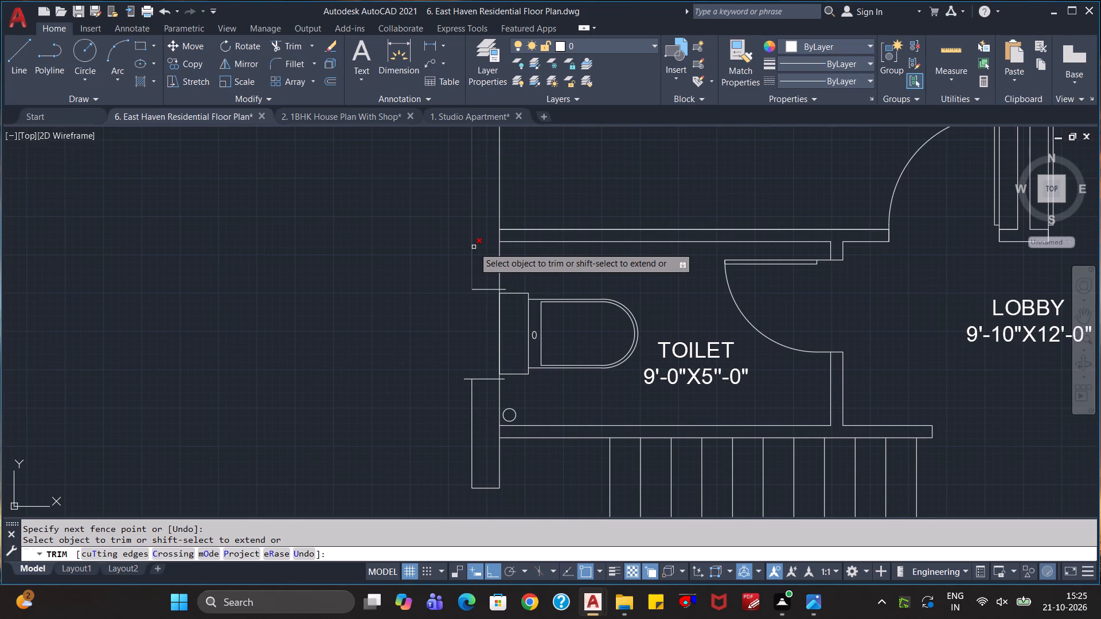
Trim both west wall face lines between the west bedroom's two window marks to cut the window opening.
{"action": "scroll", "coordinate": [474, 247], "scroll_direction": "down", "scroll_amount": 1}
{"action": "middle_click_drag", "start_coordinate": [451, 216], "coordinate": [402, 295]}
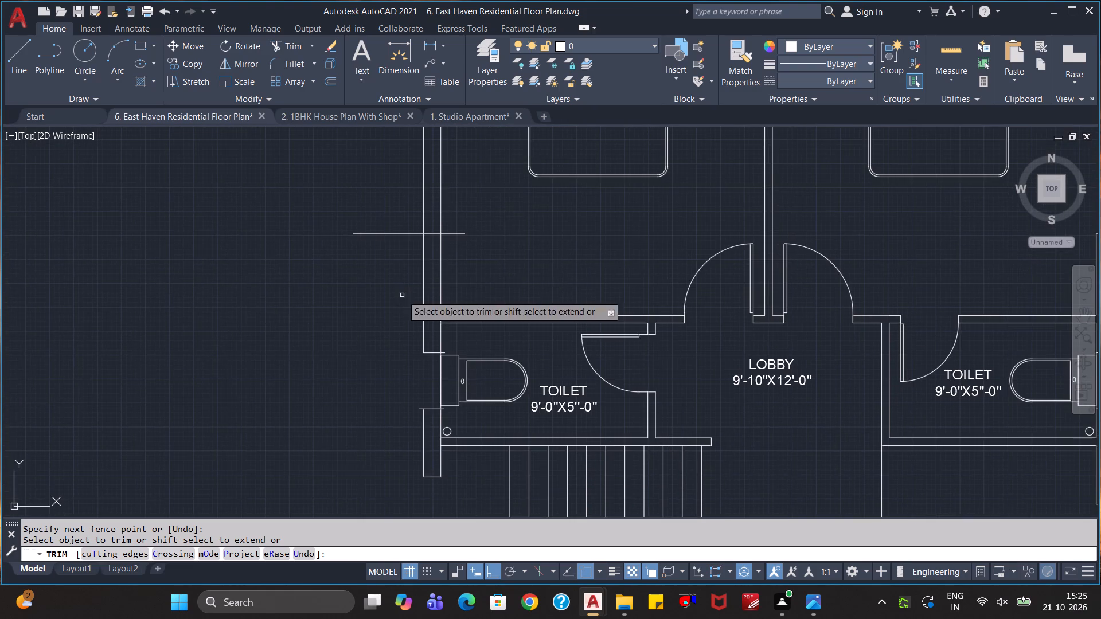
{"action": "scroll", "coordinate": [419, 263], "scroll_direction": "down", "scroll_amount": 1}
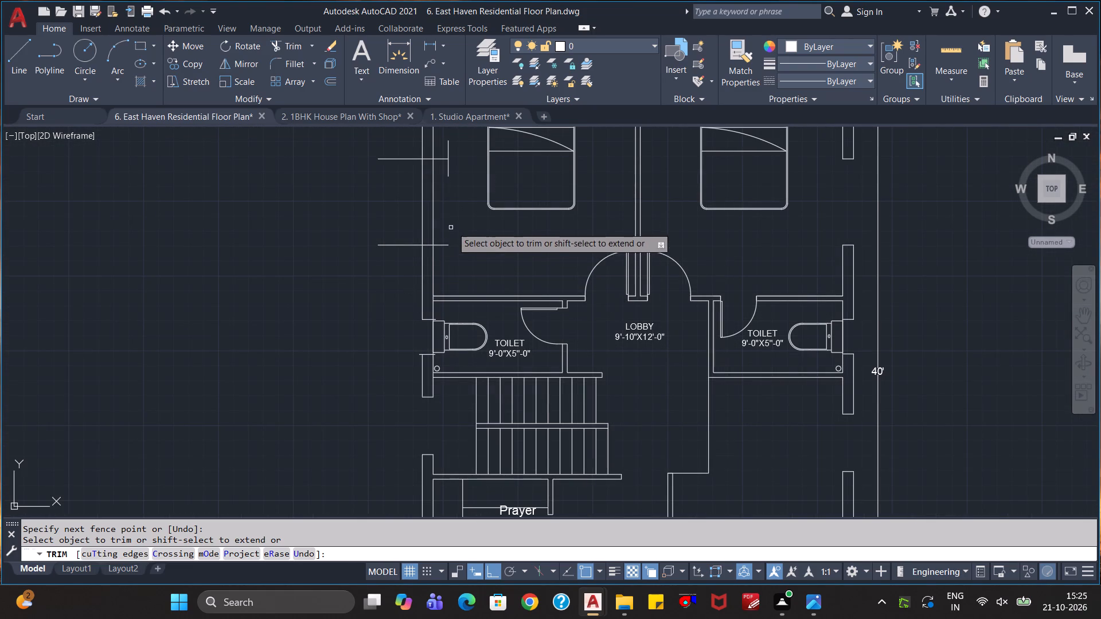
{"action": "left_click", "coordinate": [456, 222]}
{"action": "left_click", "coordinate": [413, 216]}
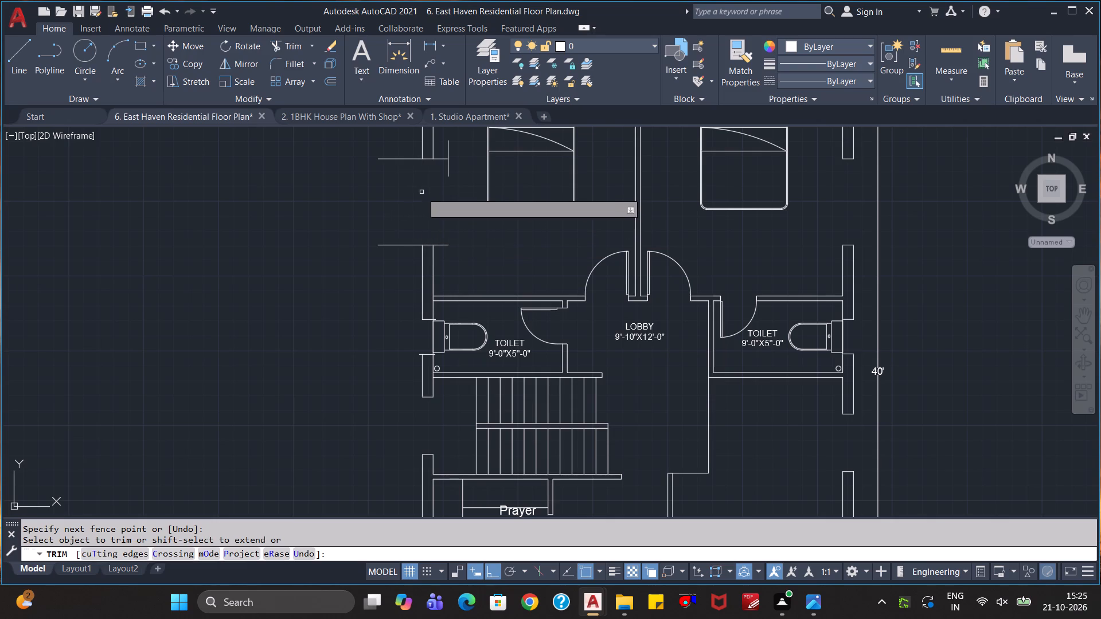
Trim the overhanging ends of the west bedroom's two window marks on both wall sides and the vertical tick at the north mark.
{"action": "left_click", "coordinate": [412, 173]}
{"action": "left_click", "coordinate": [409, 152]}
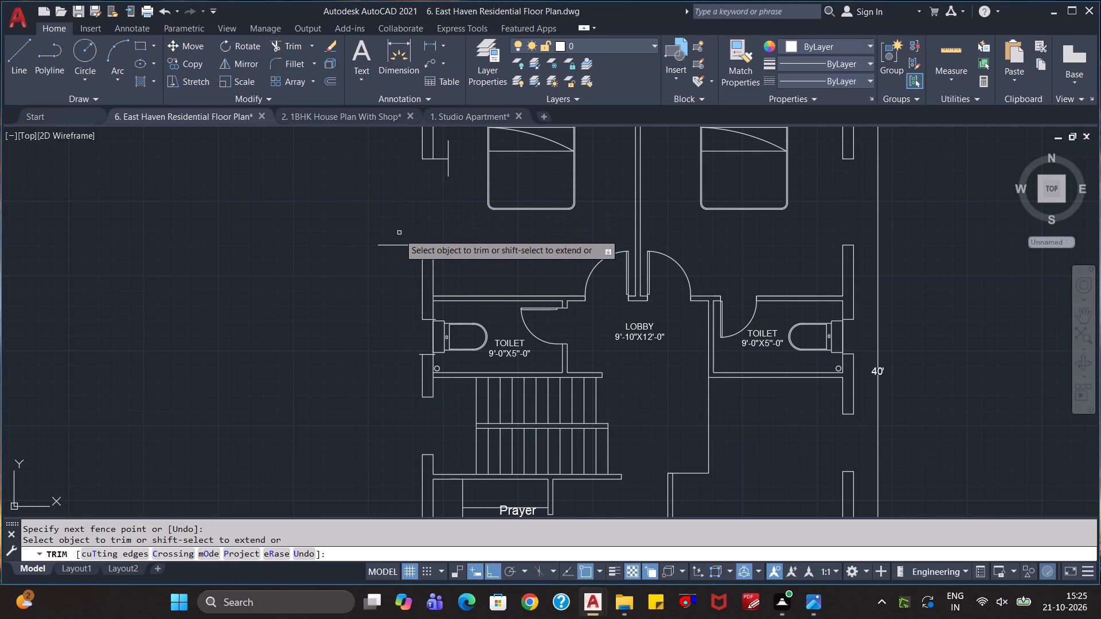
{"action": "left_click", "coordinate": [401, 237]}
{"action": "left_click_drag", "start_coordinate": [400, 272], "coordinate": [403, 279]}
{"action": "left_click", "coordinate": [441, 257]}
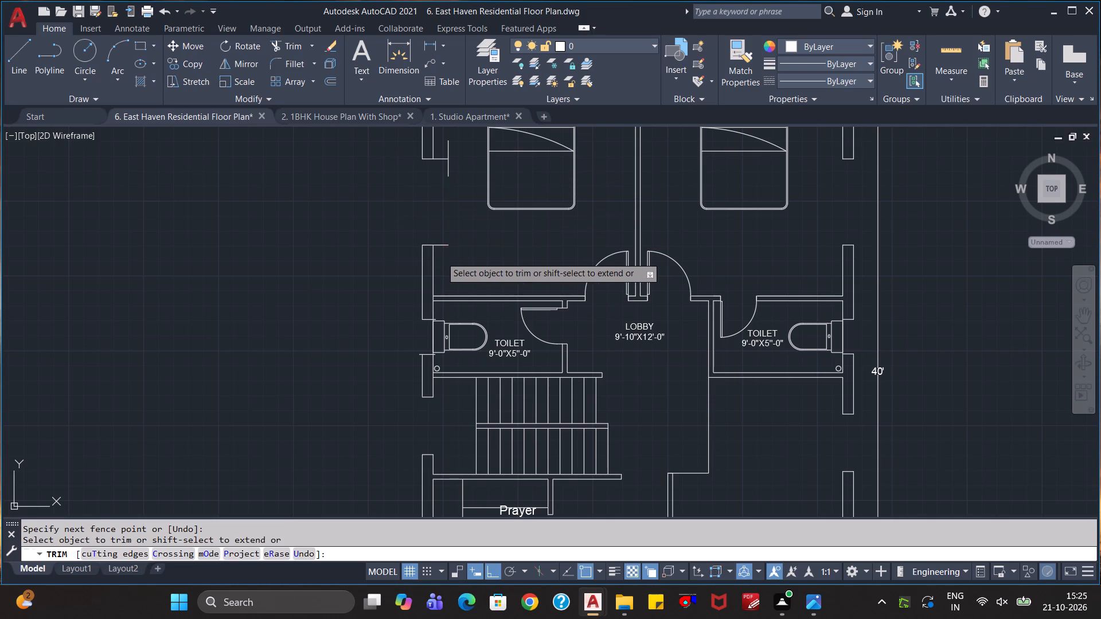
{"action": "left_click", "coordinate": [444, 227]}
{"action": "left_click", "coordinate": [451, 174]}
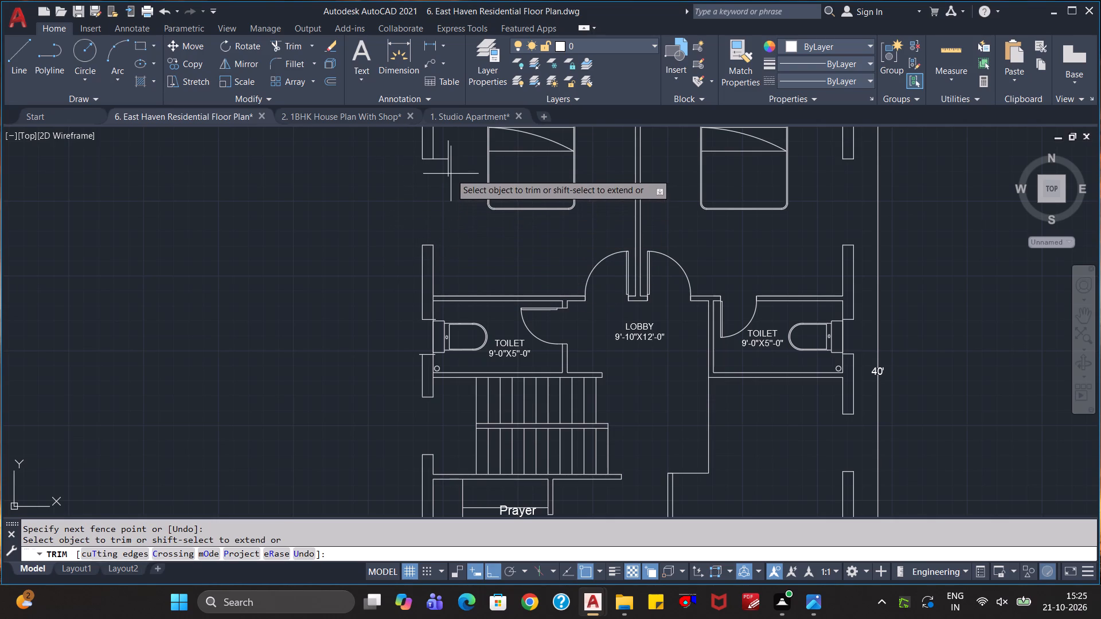
{"action": "left_click", "coordinate": [437, 174]}
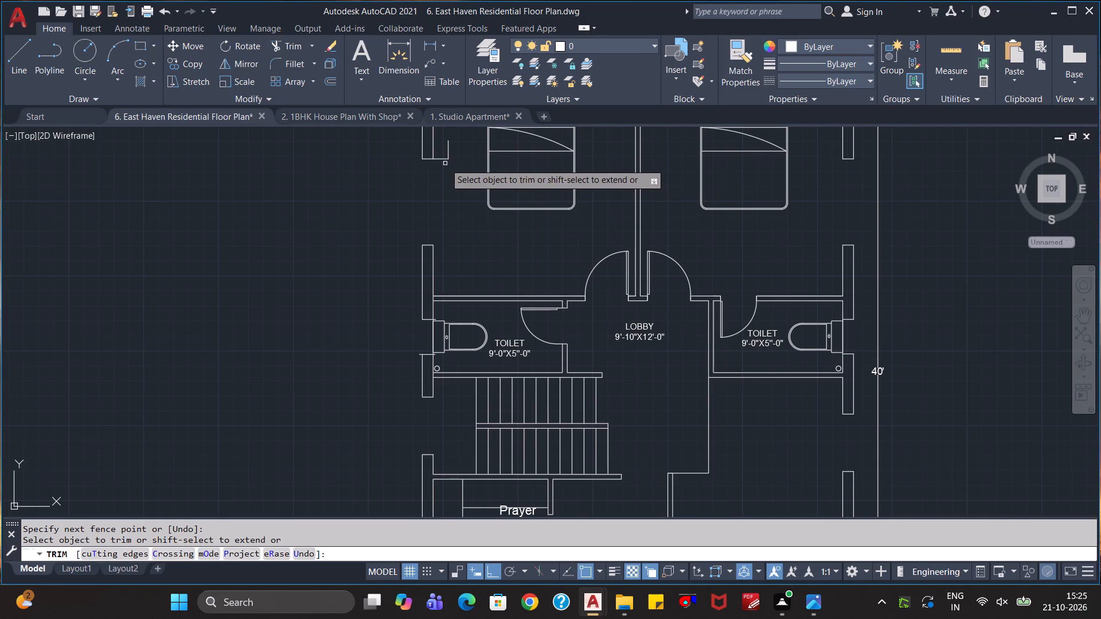
{"action": "left_click", "coordinate": [445, 163]}
{"action": "left_click", "coordinate": [454, 145]}
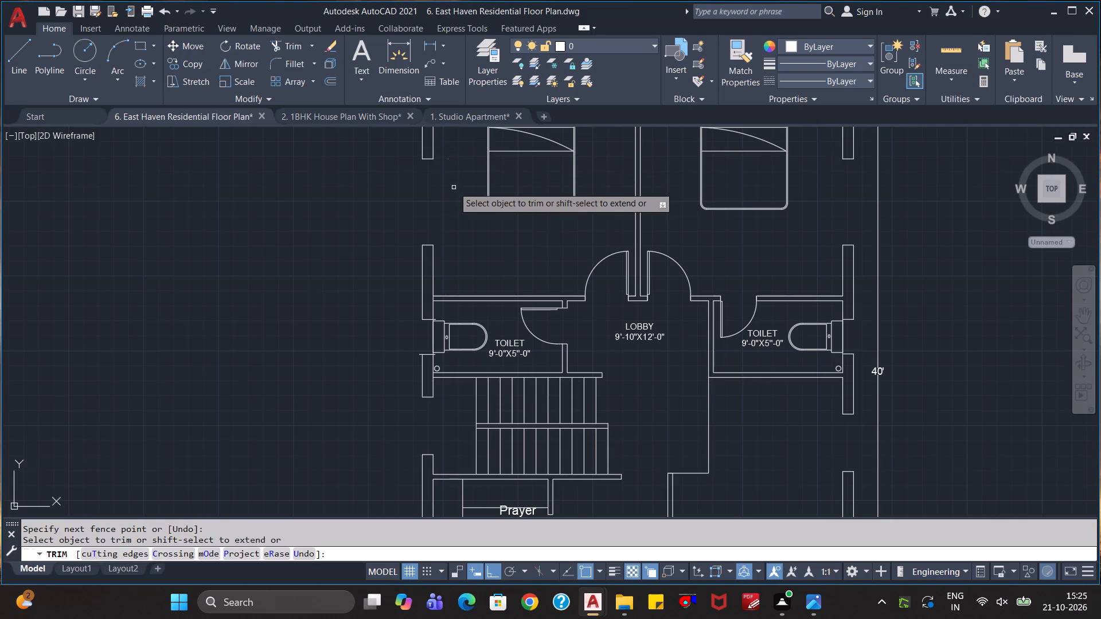
{"action": "left_click", "coordinate": [447, 159]}
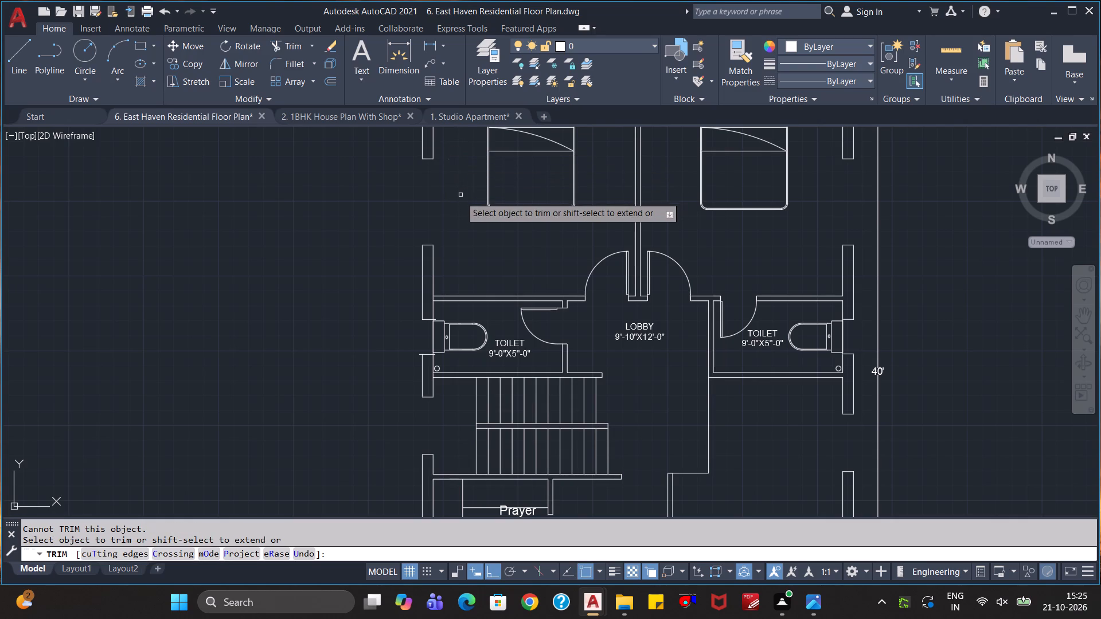
Extend the outer west wall line from south of the west toilet's ventilator up to its north ventilator mark.
{"action": "scroll", "coordinate": [448, 249], "scroll_direction": "down", "scroll_amount": 1}
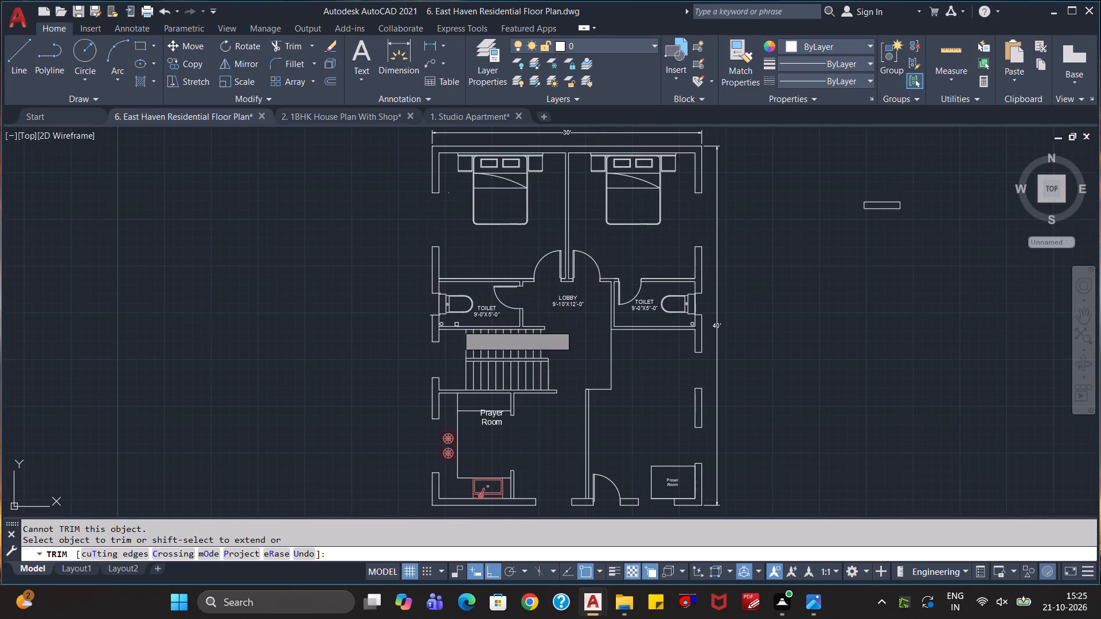
{"action": "scroll", "coordinate": [450, 339], "scroll_direction": "up", "scroll_amount": 1}
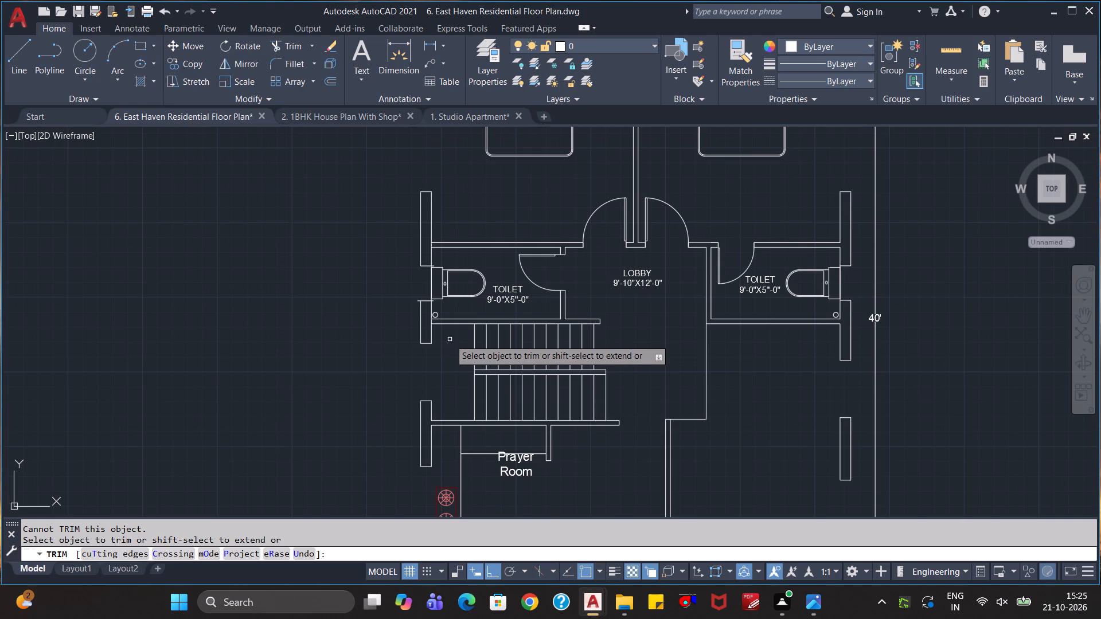
{"action": "scroll", "coordinate": [450, 339], "scroll_direction": "up", "scroll_amount": 1}
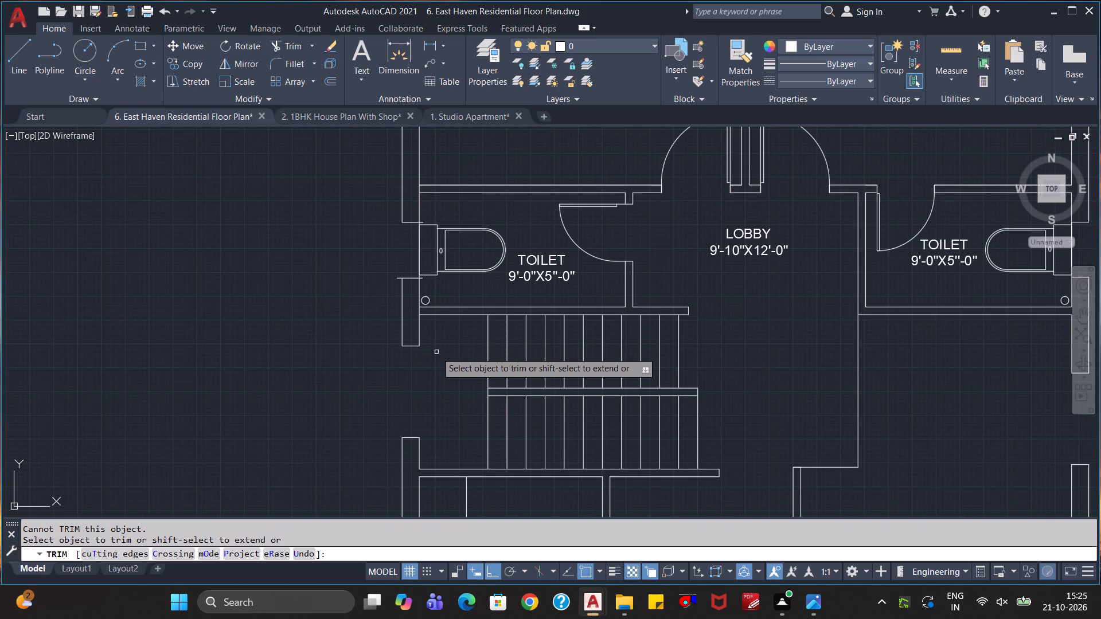
{"action": "key", "text": "Escape"}
{"action": "key", "text": "Escape"}
{"action": "key", "text": "Escape"}
{"action": "type", "text": "EX"}
{"action": "key", "text": "Return"}
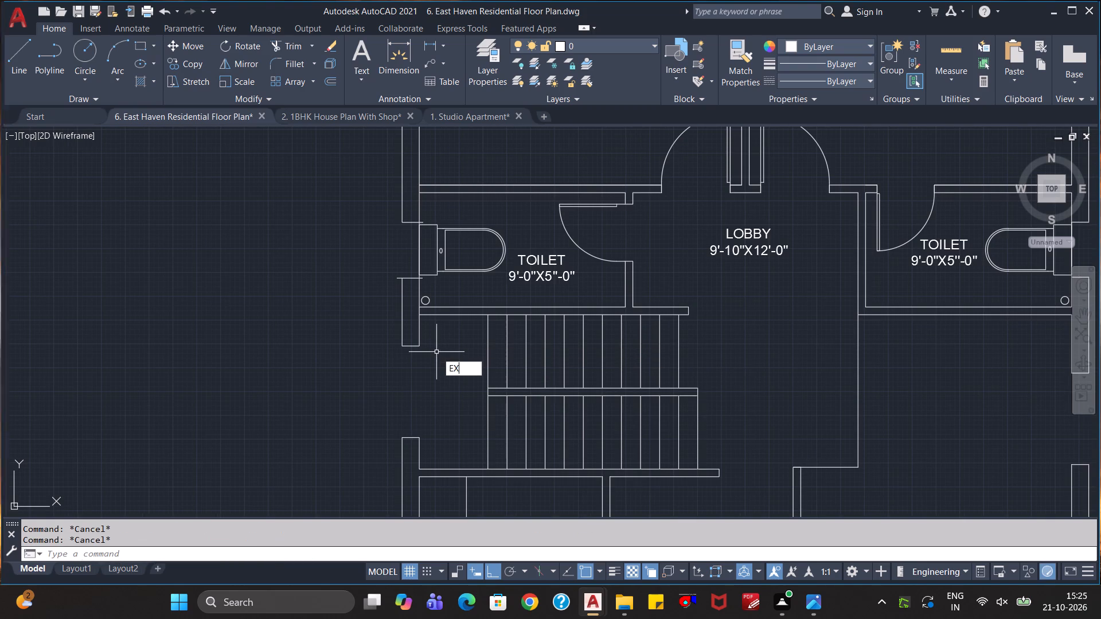
{"action": "left_click", "coordinate": [403, 310]}
{"action": "left_click", "coordinate": [400, 273]}
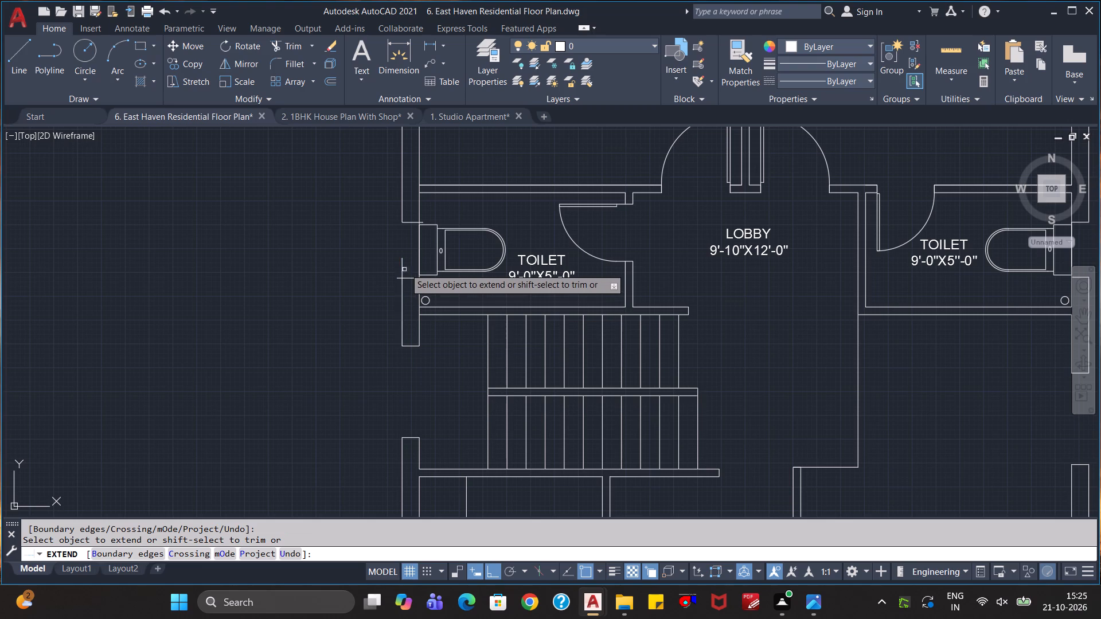
{"action": "left_click", "coordinate": [401, 265]}
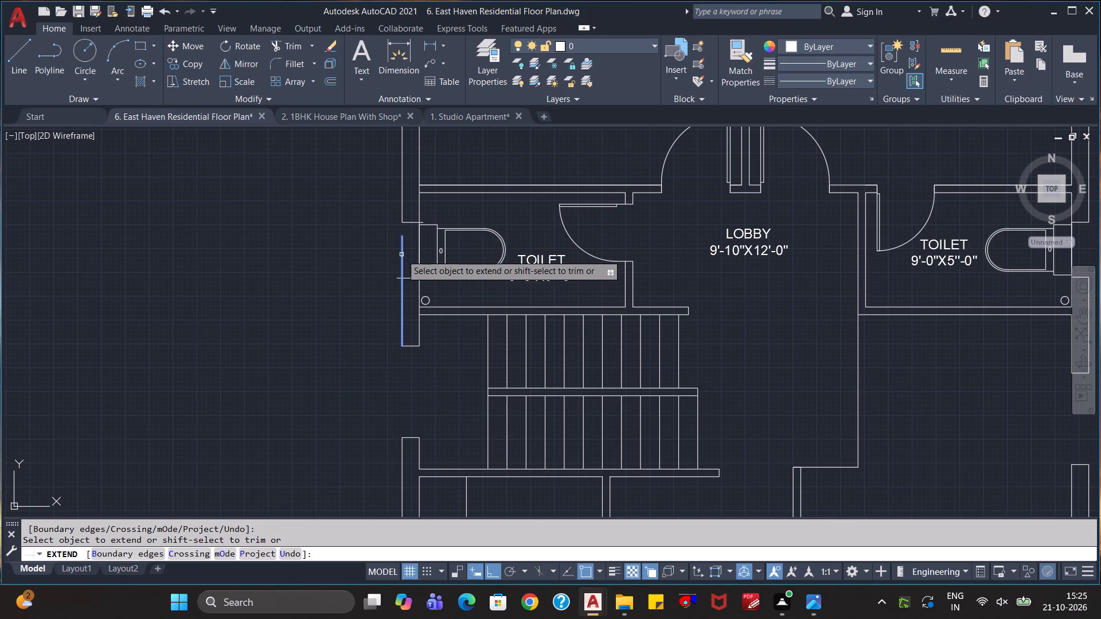
{"action": "left_click", "coordinate": [401, 254]}
{"action": "left_click", "coordinate": [404, 244]}
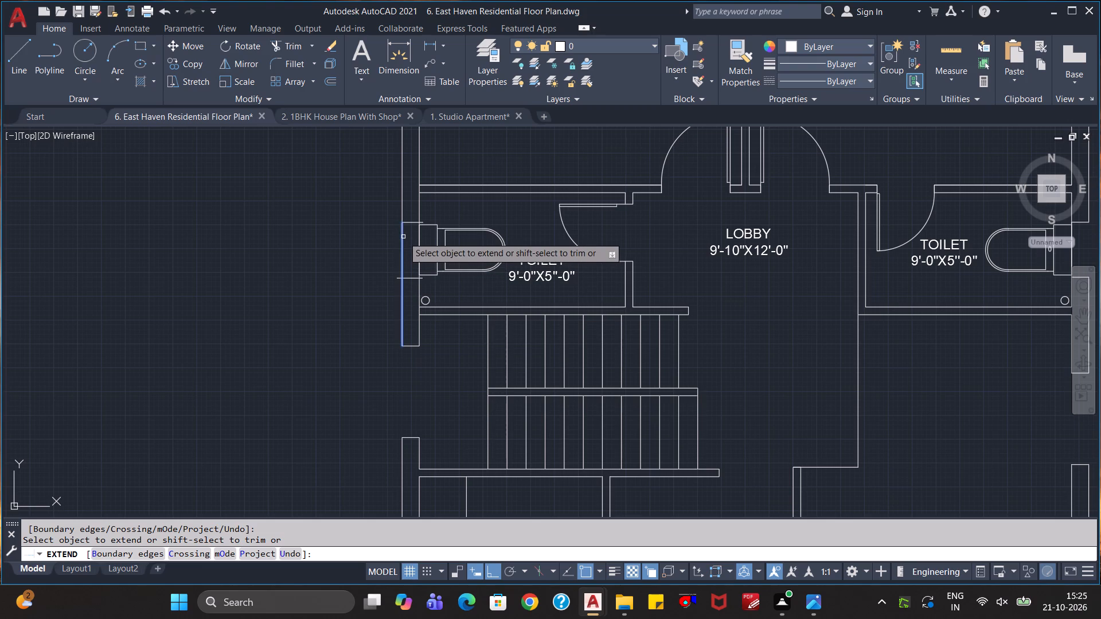
{"action": "left_click", "coordinate": [403, 233]}
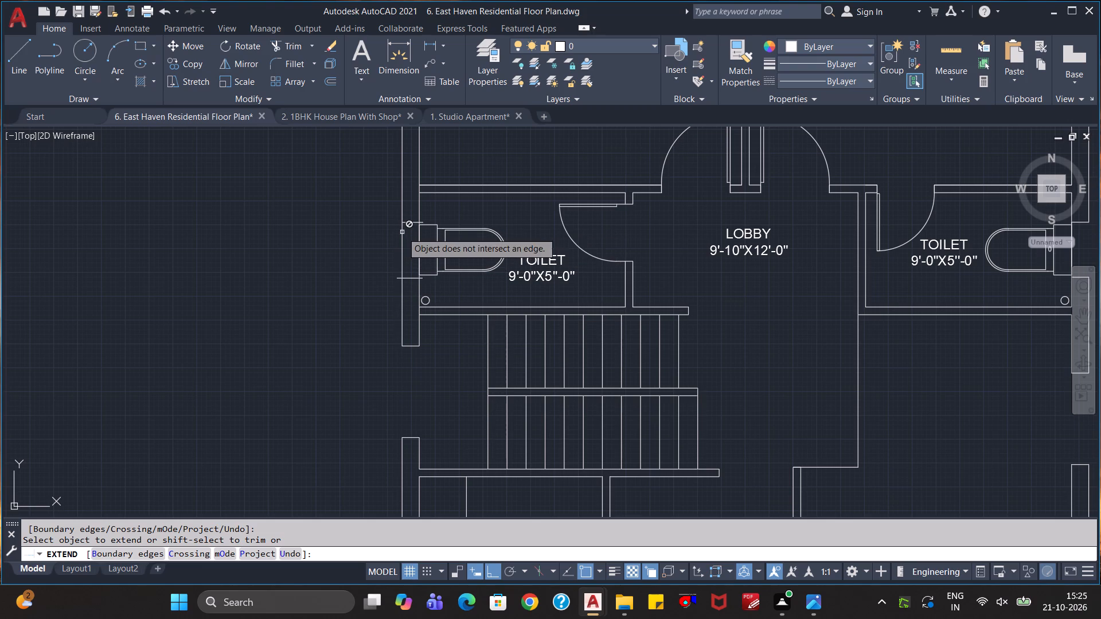
{"action": "left_click", "coordinate": [401, 237]}
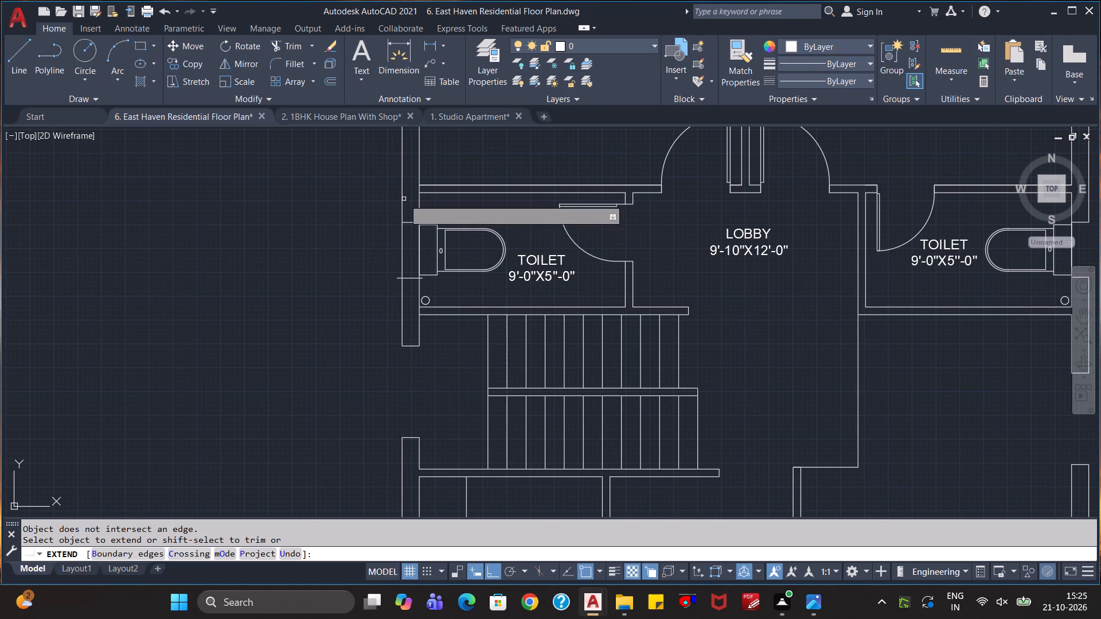
Extend the outer west wall line from north of the west toilet down past both ventilator marks to the wall's lower end.
{"action": "left_click", "coordinate": [404, 199]}
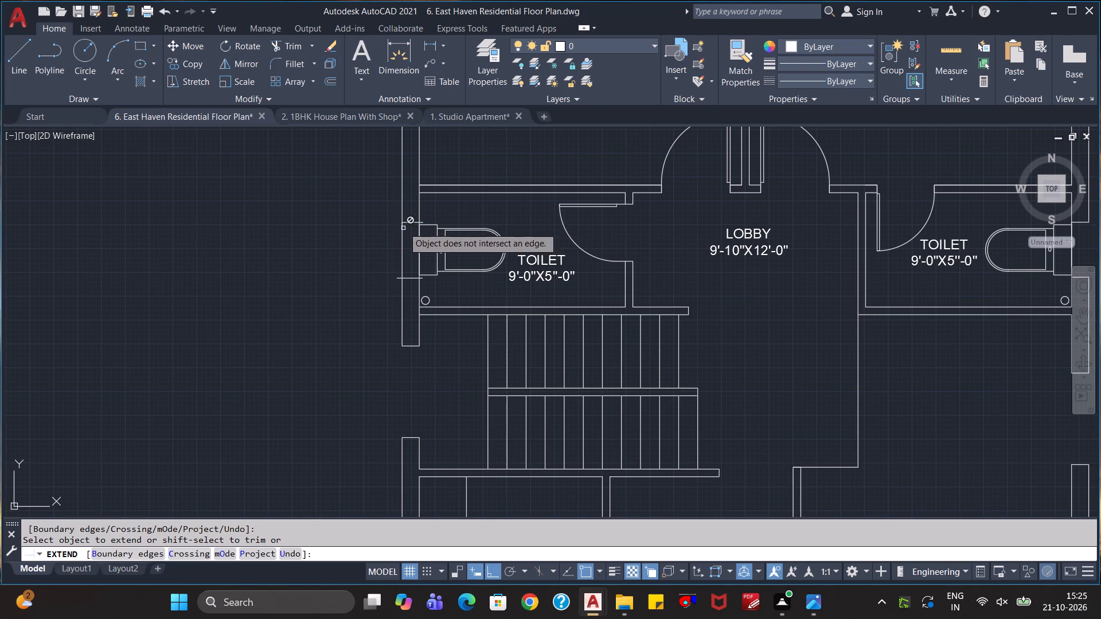
{"action": "left_click", "coordinate": [403, 209]}
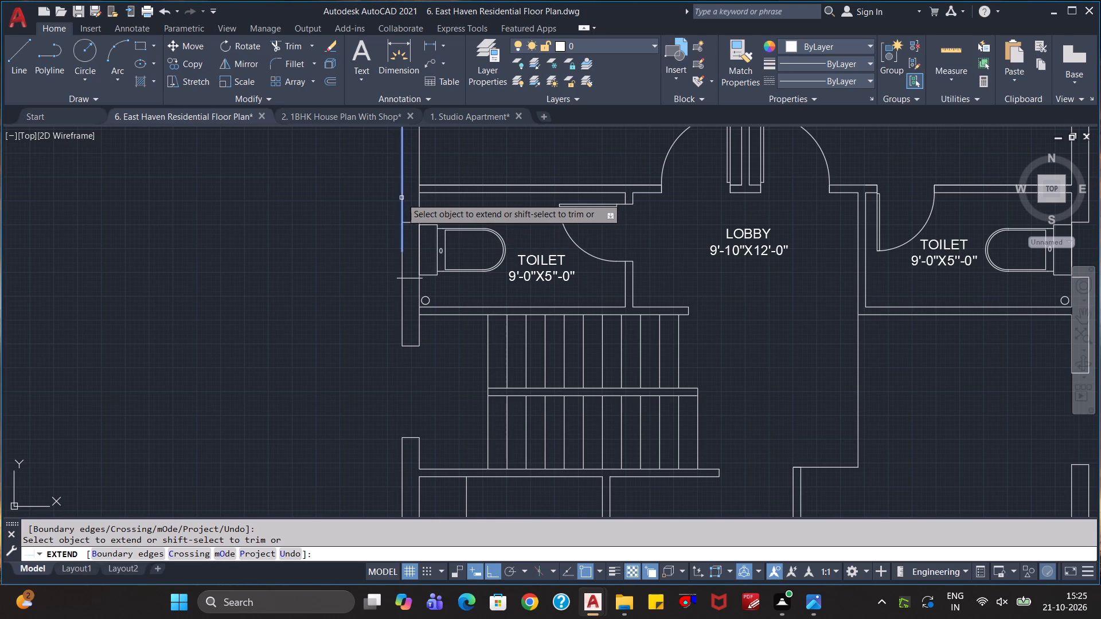
{"action": "left_click", "coordinate": [401, 198]}
{"action": "left_click", "coordinate": [401, 191]}
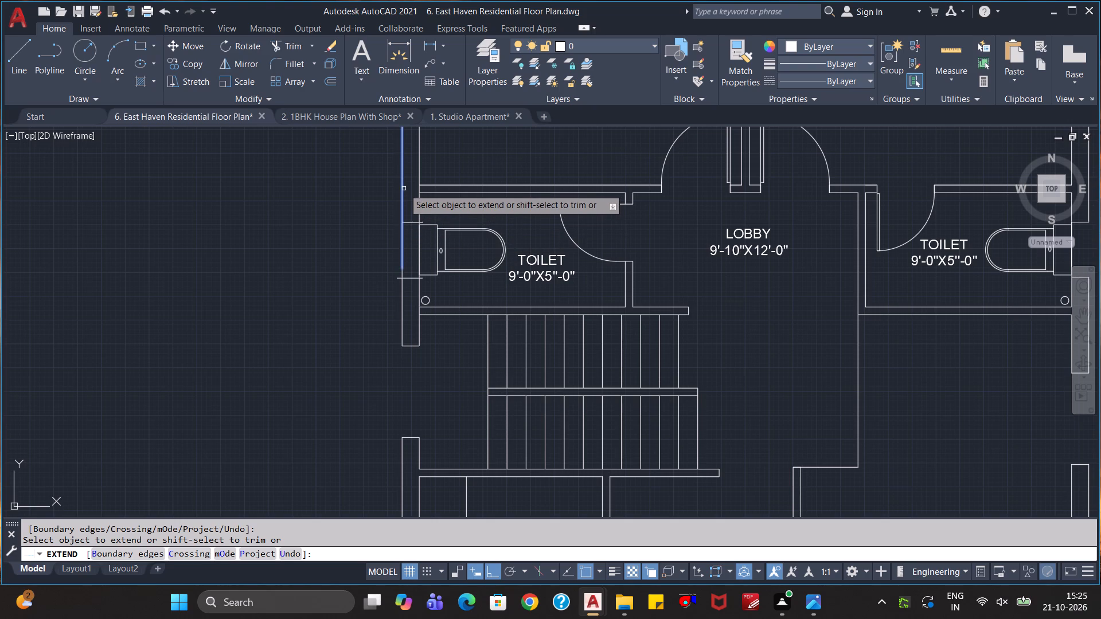
{"action": "left_click", "coordinate": [404, 189]}
{"action": "left_click", "coordinate": [401, 201]}
{"action": "left_click", "coordinate": [403, 202]}
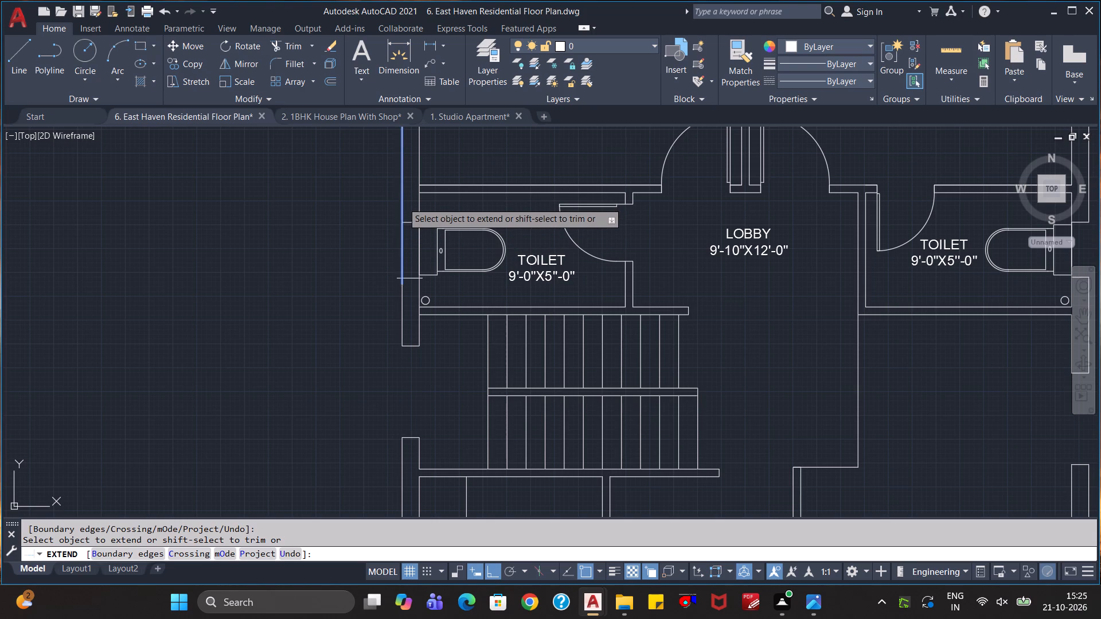
{"action": "left_click", "coordinate": [400, 211]}
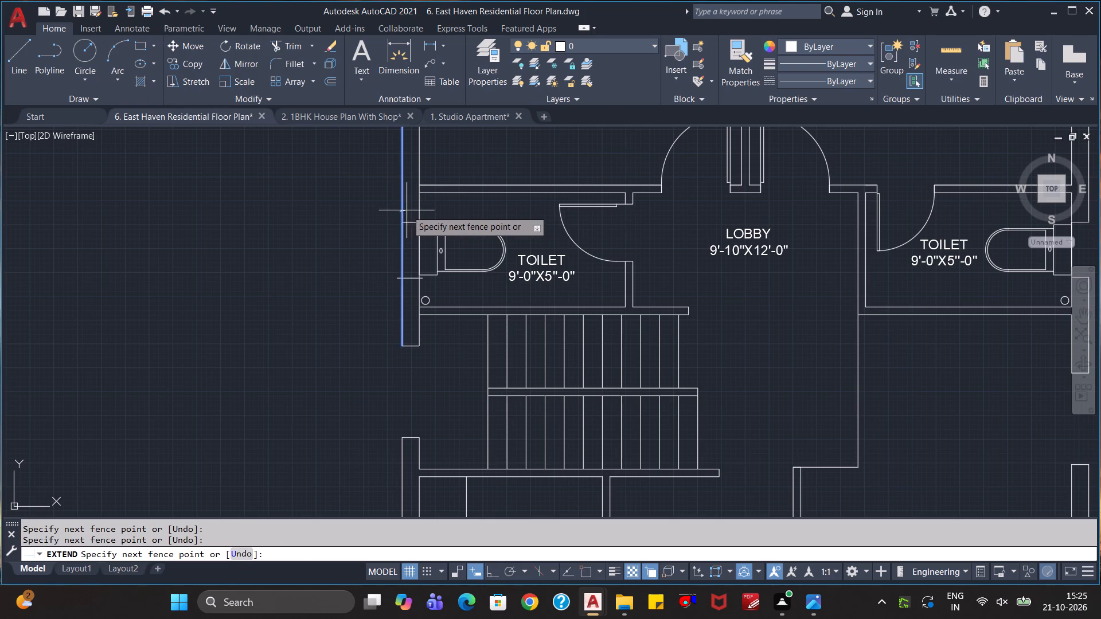
{"action": "left_click", "coordinate": [407, 210]}
{"action": "left_click", "coordinate": [401, 212]}
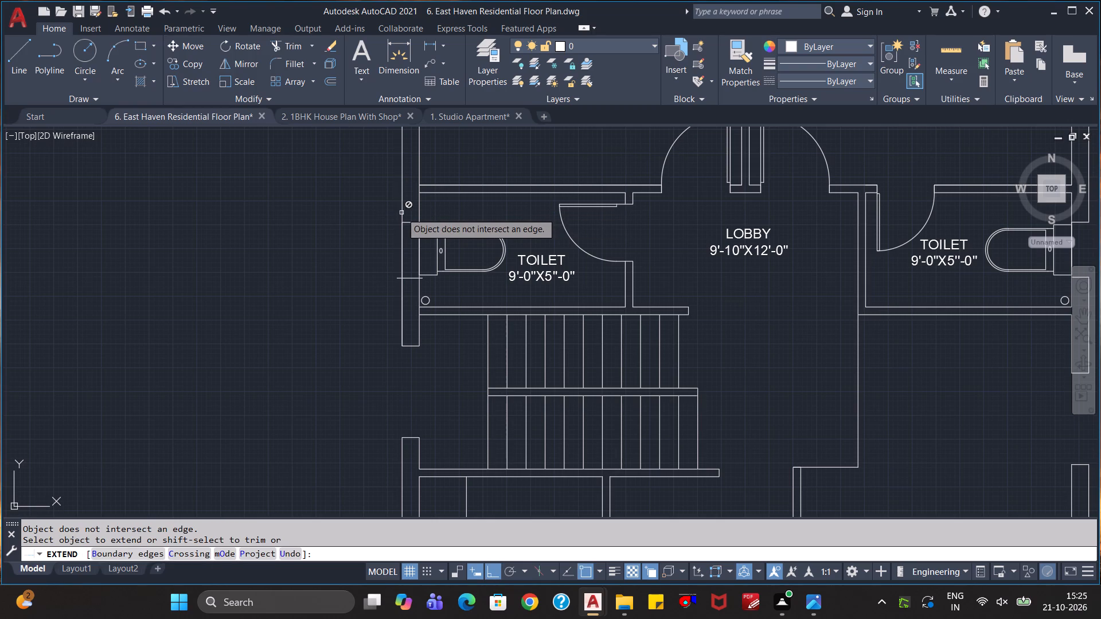
{"action": "key", "text": "Escape"}
{"action": "key", "text": "Escape"}
{"action": "key", "text": "Escape"}
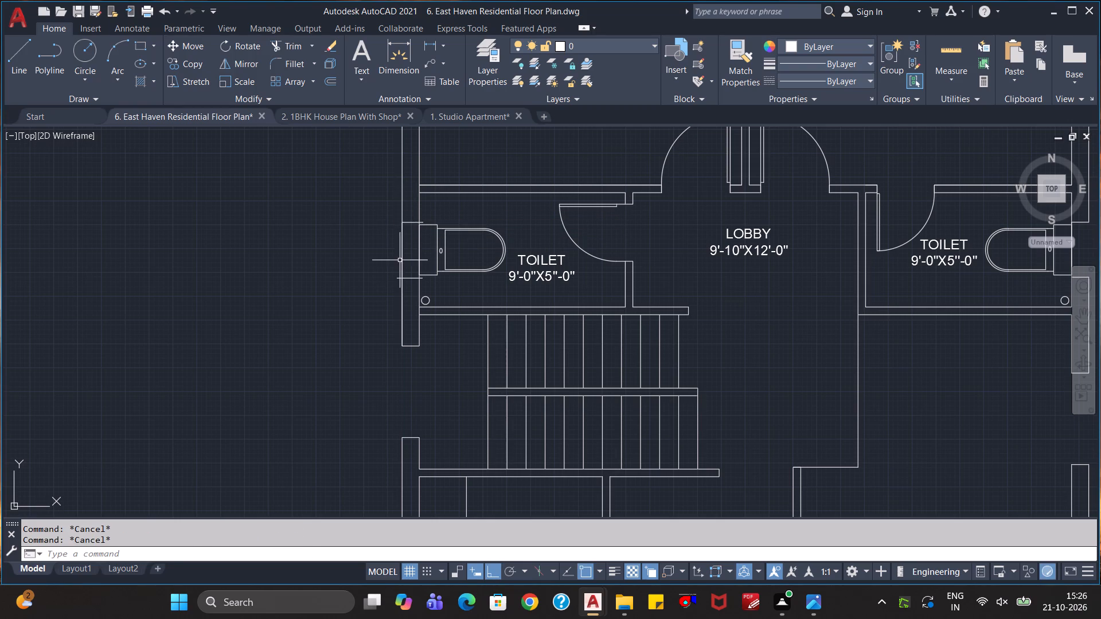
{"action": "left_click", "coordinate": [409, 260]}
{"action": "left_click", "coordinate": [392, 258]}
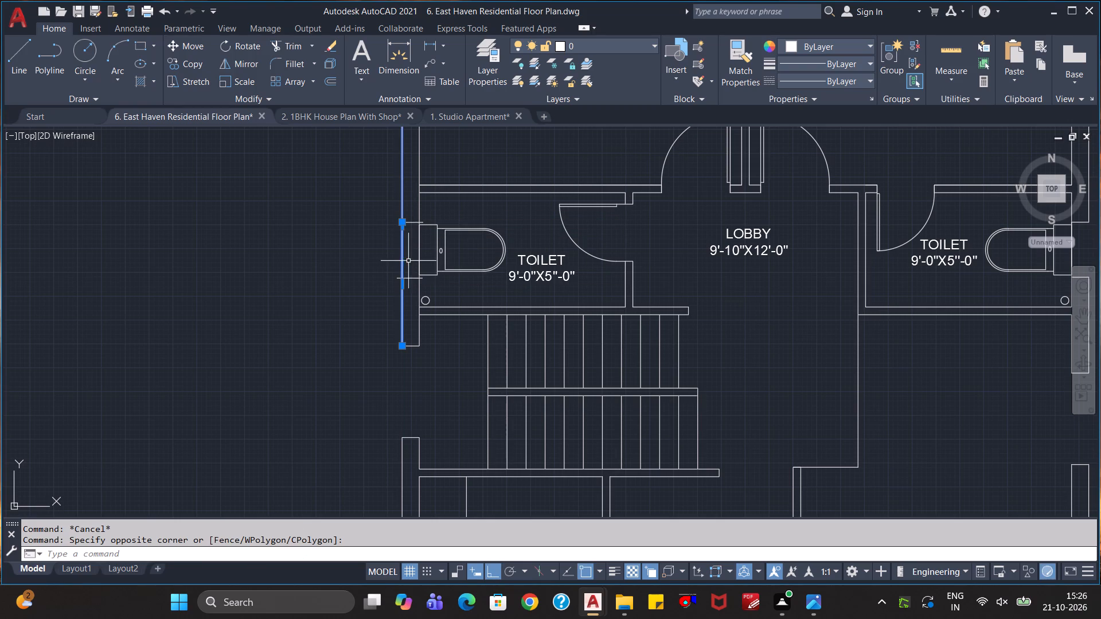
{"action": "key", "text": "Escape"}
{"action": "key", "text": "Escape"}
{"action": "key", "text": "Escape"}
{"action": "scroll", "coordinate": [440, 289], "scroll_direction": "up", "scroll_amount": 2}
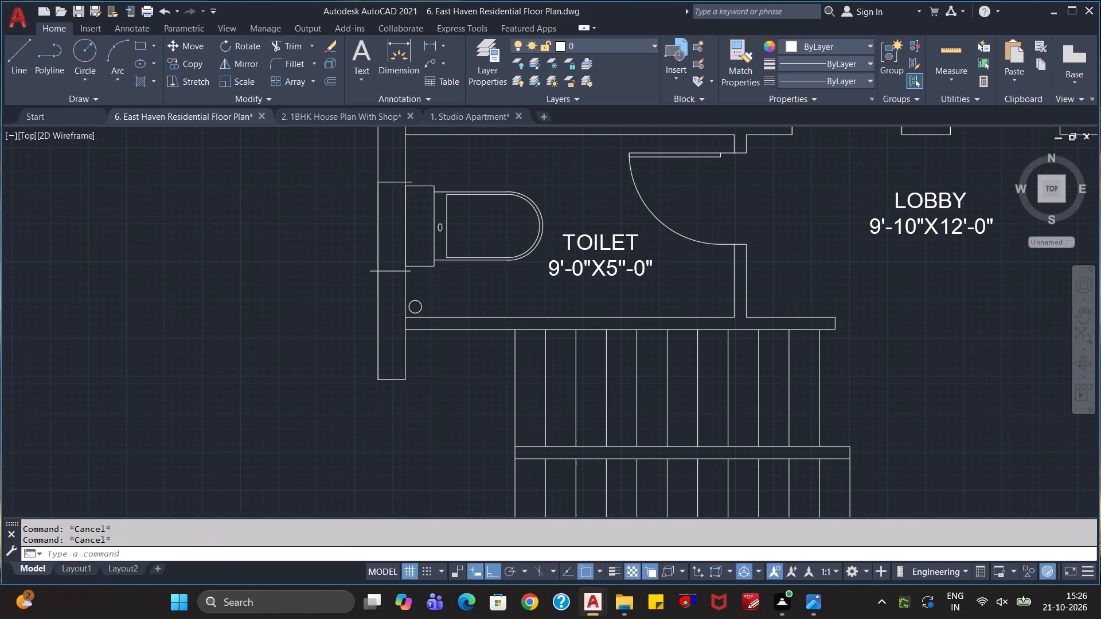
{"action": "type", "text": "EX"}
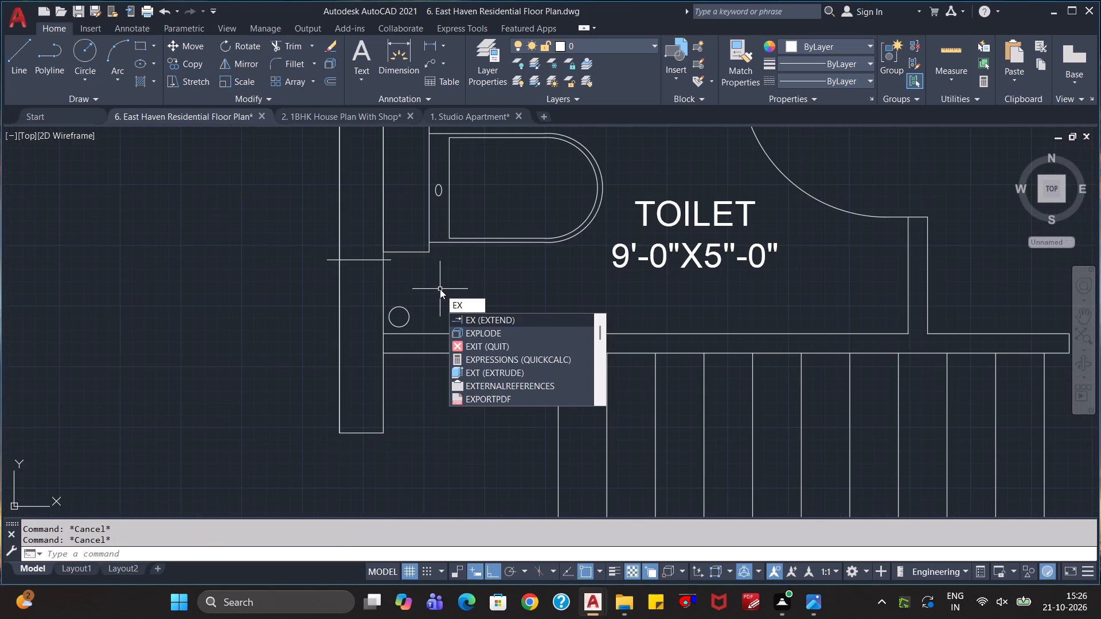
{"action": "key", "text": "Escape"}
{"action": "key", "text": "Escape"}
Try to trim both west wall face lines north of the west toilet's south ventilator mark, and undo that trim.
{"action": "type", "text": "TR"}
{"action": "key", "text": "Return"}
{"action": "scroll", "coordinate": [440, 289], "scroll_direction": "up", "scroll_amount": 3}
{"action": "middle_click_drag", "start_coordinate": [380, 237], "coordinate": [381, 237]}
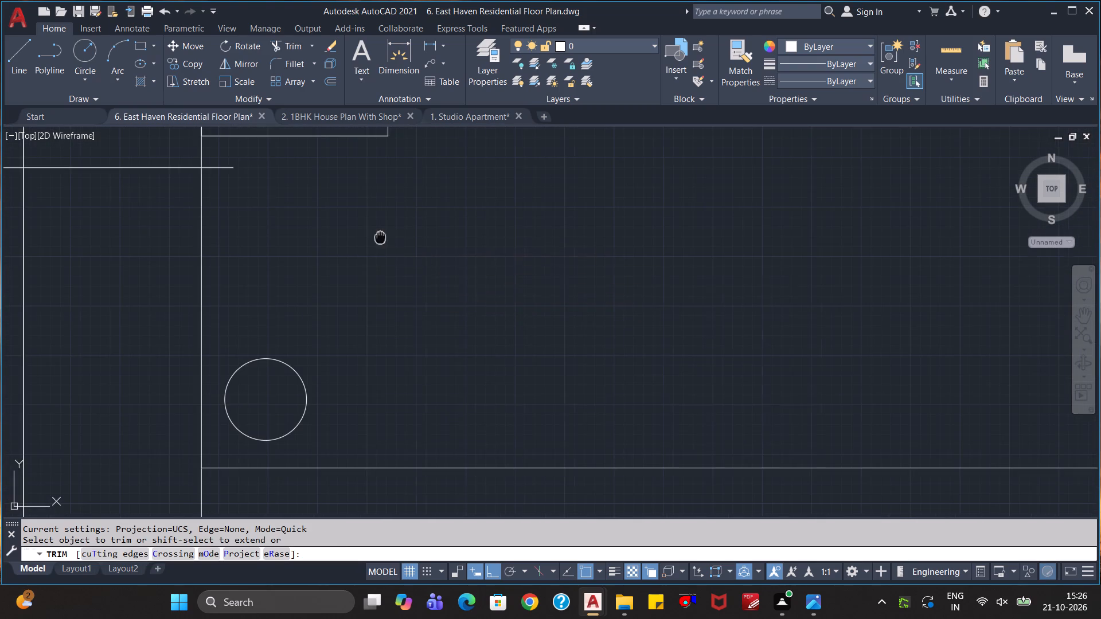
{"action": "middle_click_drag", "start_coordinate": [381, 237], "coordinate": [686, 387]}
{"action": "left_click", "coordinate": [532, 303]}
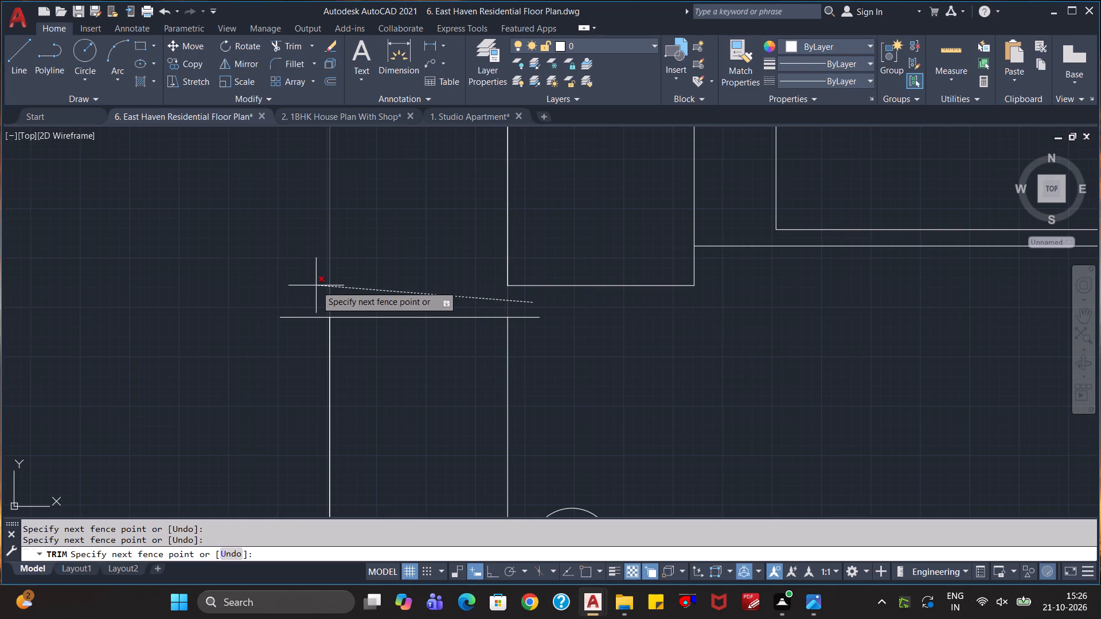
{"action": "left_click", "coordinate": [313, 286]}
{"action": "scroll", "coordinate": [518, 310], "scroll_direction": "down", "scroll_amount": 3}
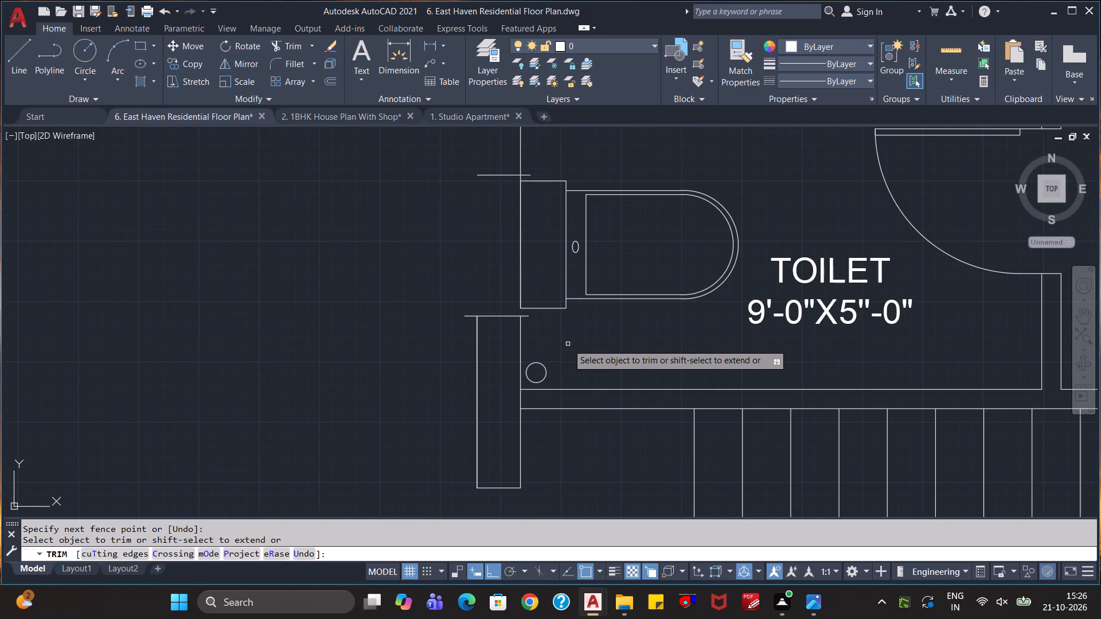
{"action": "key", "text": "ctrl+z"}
Trim the overhanging ends of the west toilet's two ventilator marks on both sides of the west wall.
{"action": "scroll", "coordinate": [461, 294], "scroll_direction": "down", "scroll_amount": 2}
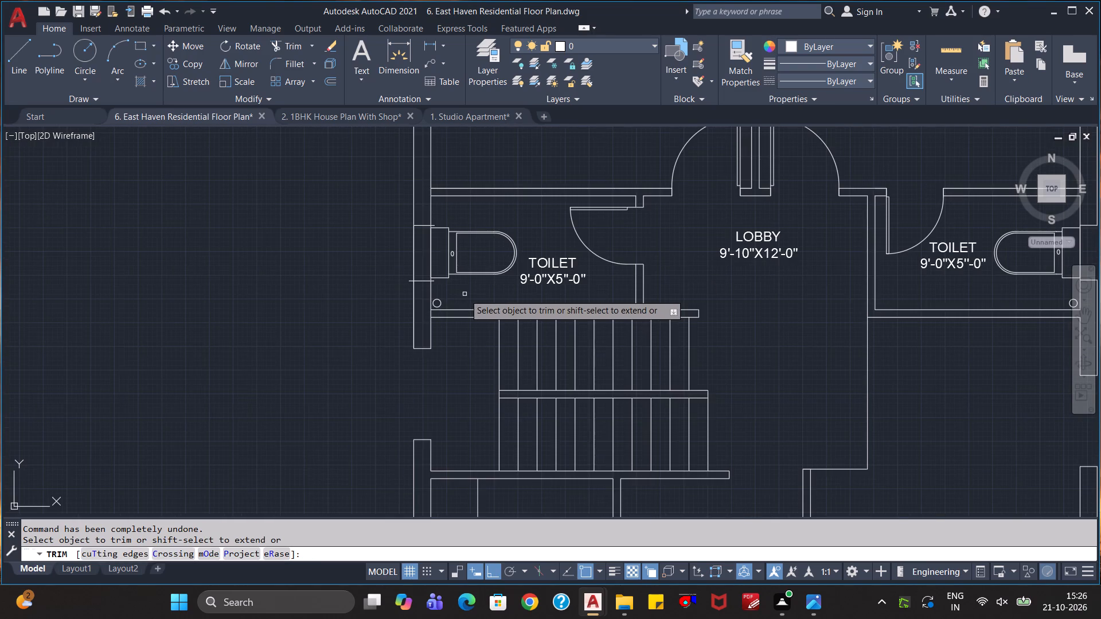
{"action": "scroll", "coordinate": [408, 226], "scroll_direction": "up", "scroll_amount": 3}
{"action": "left_click_drag", "start_coordinate": [407, 434], "coordinate": [408, 448]}
{"action": "left_click", "coordinate": [407, 466]}
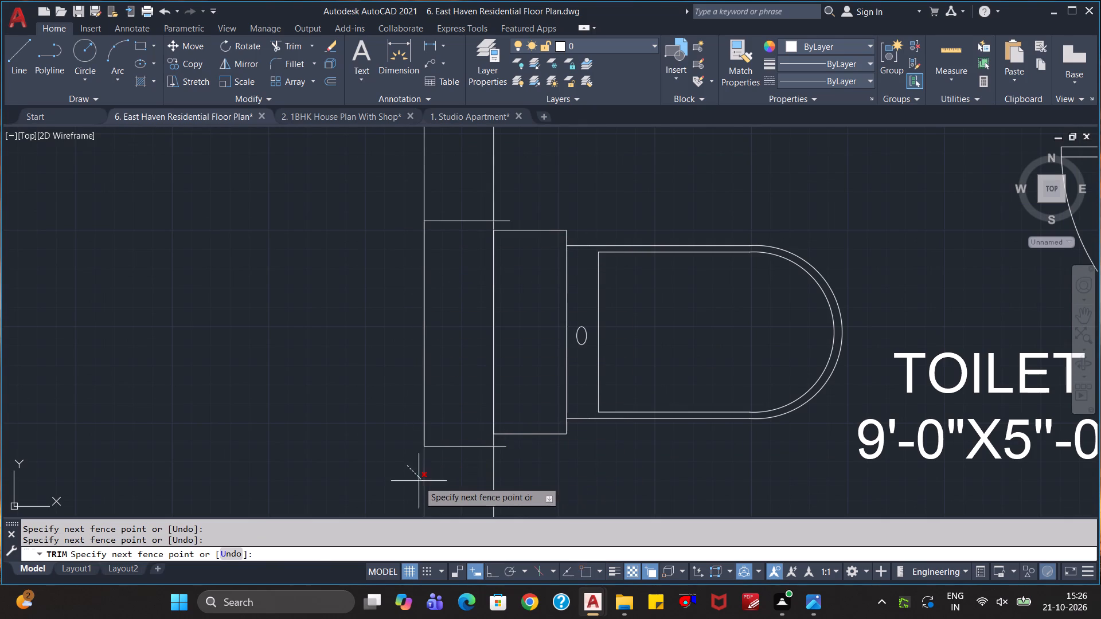
{"action": "left_click", "coordinate": [401, 478]}
{"action": "left_click", "coordinate": [507, 445]}
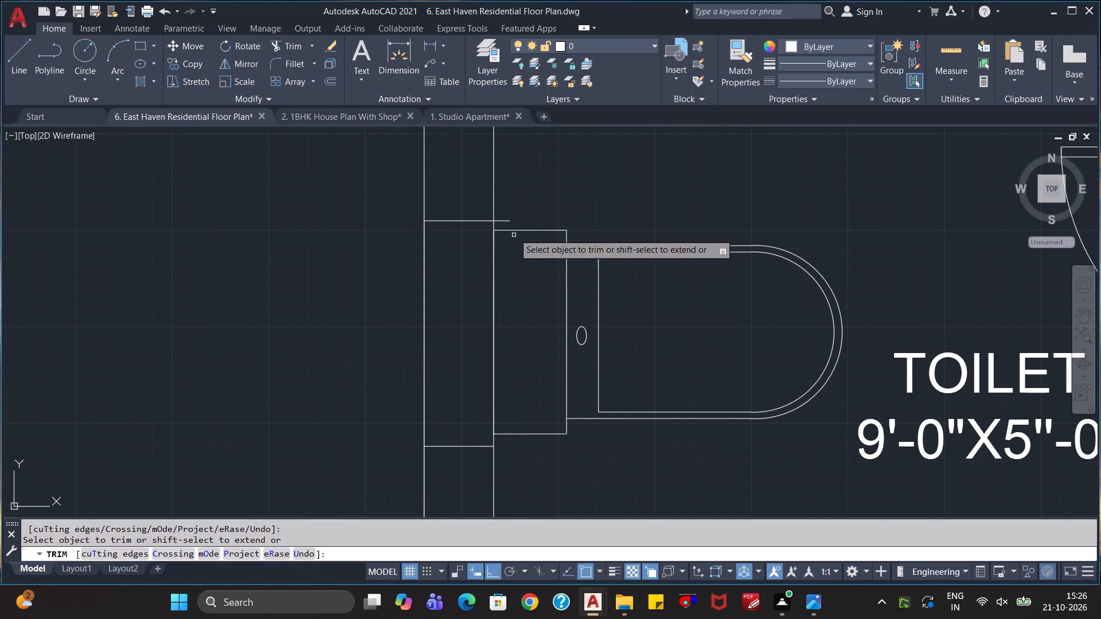
{"action": "left_click", "coordinate": [502, 221]}
Trim both west wall face lines between the west toilet's ventilator marks to cut the ventilator opening, including the leftover inner piece.
{"action": "left_click", "coordinate": [407, 313]}
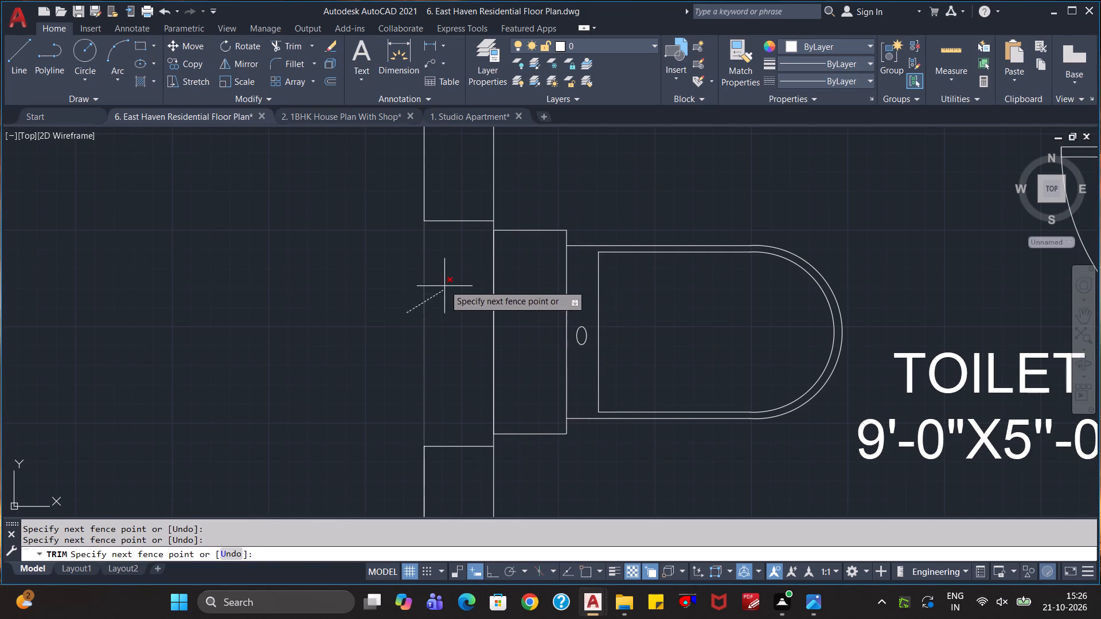
{"action": "left_click", "coordinate": [498, 223]}
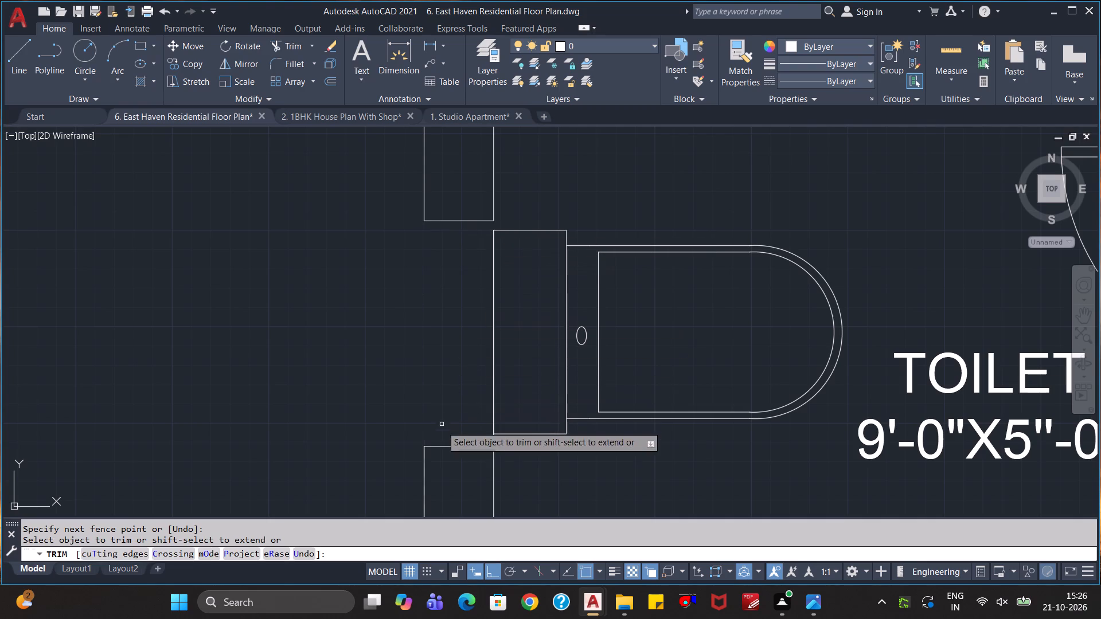
{"action": "left_click", "coordinate": [495, 441]}
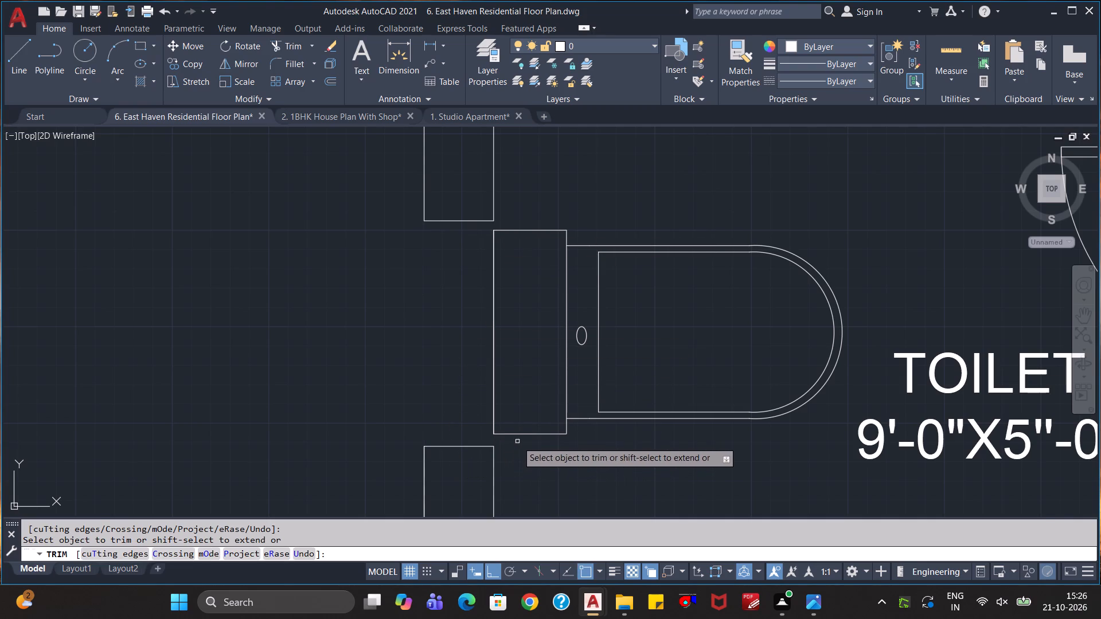
Review the window and ventilator openings cut along the plan's outer walls and end trimming.
{"action": "scroll", "coordinate": [575, 444], "scroll_direction": "down", "scroll_amount": 1}
{"action": "scroll", "coordinate": [627, 453], "scroll_direction": "down", "scroll_amount": 1}
{"action": "middle_click_drag", "start_coordinate": [628, 472], "coordinate": [549, 368]}
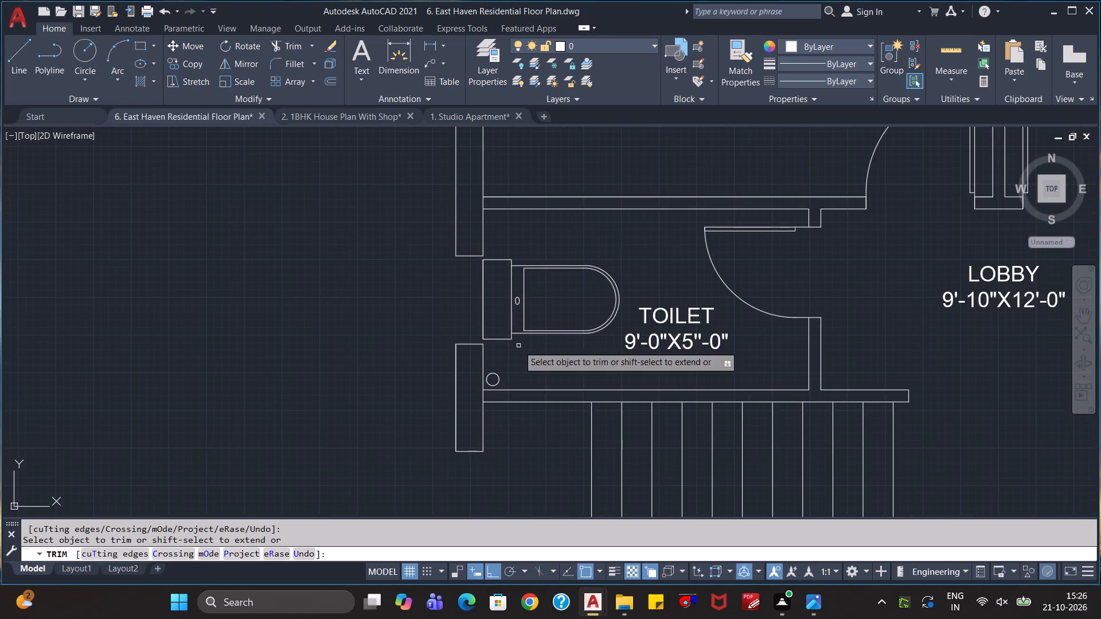
{"action": "scroll", "coordinate": [531, 374], "scroll_direction": "down", "scroll_amount": 2}
{"action": "middle_click_drag", "start_coordinate": [517, 440], "coordinate": [485, 358]}
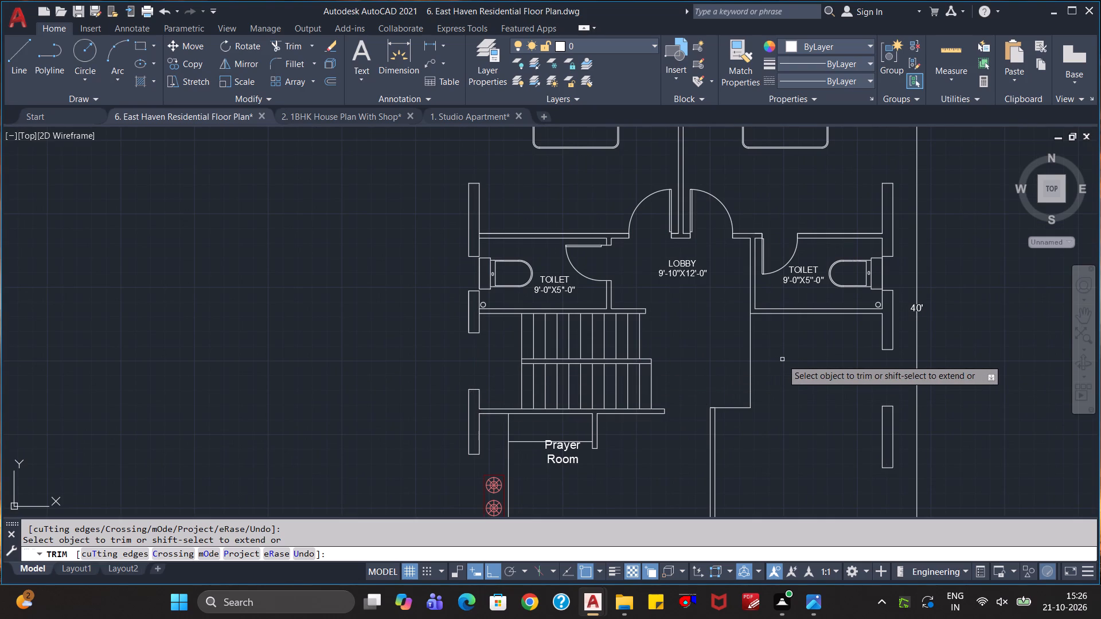
{"action": "scroll", "coordinate": [808, 362], "scroll_direction": "up", "scroll_amount": 1}
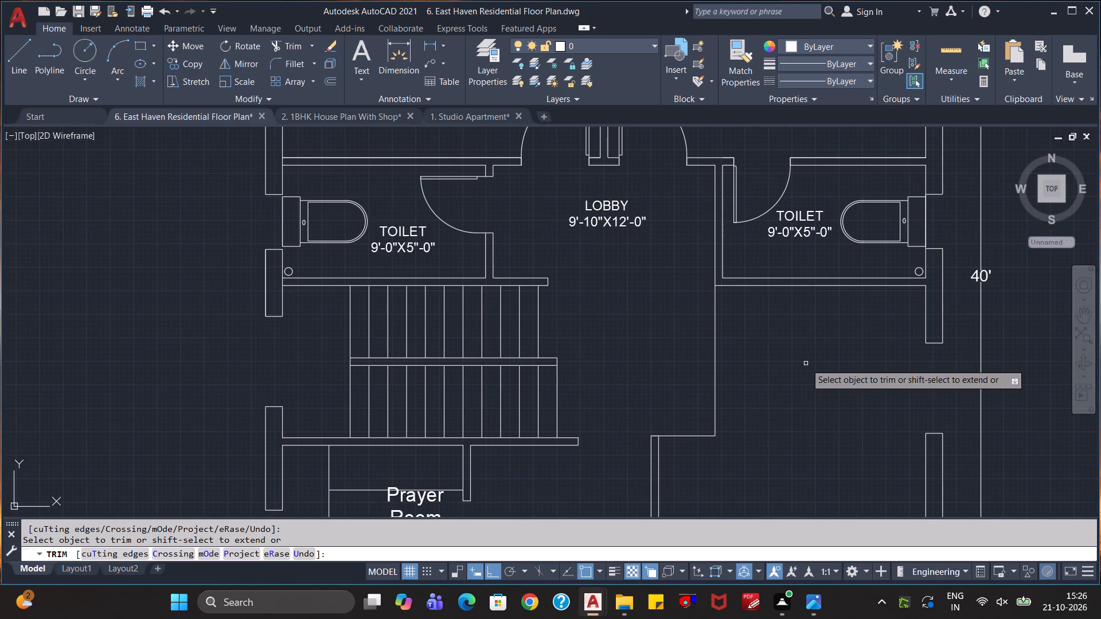
{"action": "scroll", "coordinate": [806, 363], "scroll_direction": "down", "scroll_amount": 2}
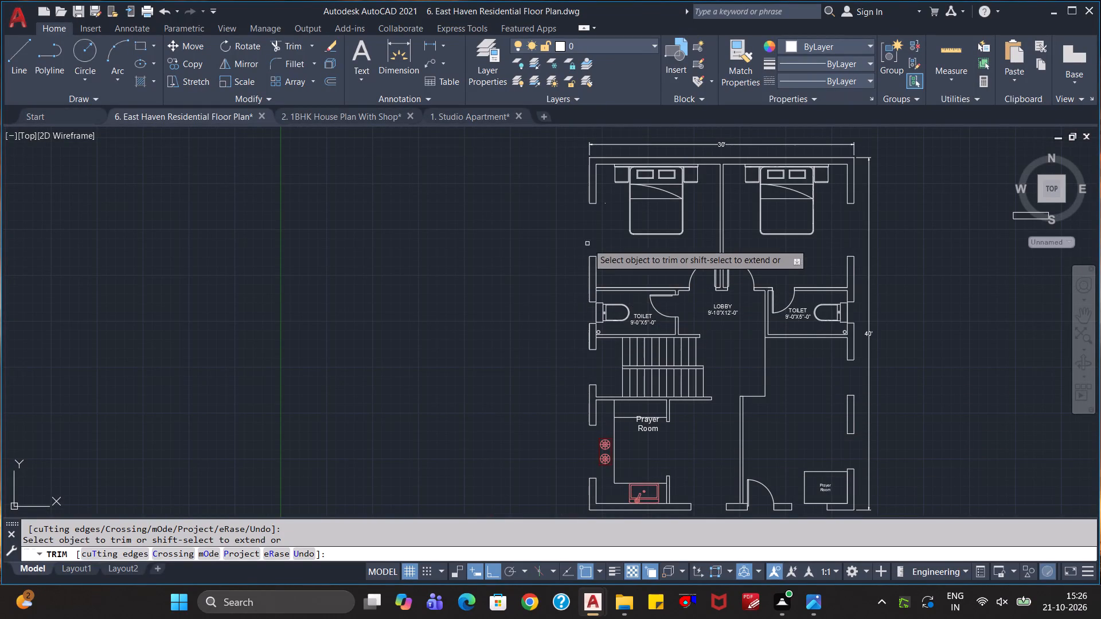
{"action": "scroll", "coordinate": [856, 229], "scroll_direction": "down", "scroll_amount": 1}
{"action": "scroll", "coordinate": [840, 354], "scroll_direction": "up", "scroll_amount": 1}
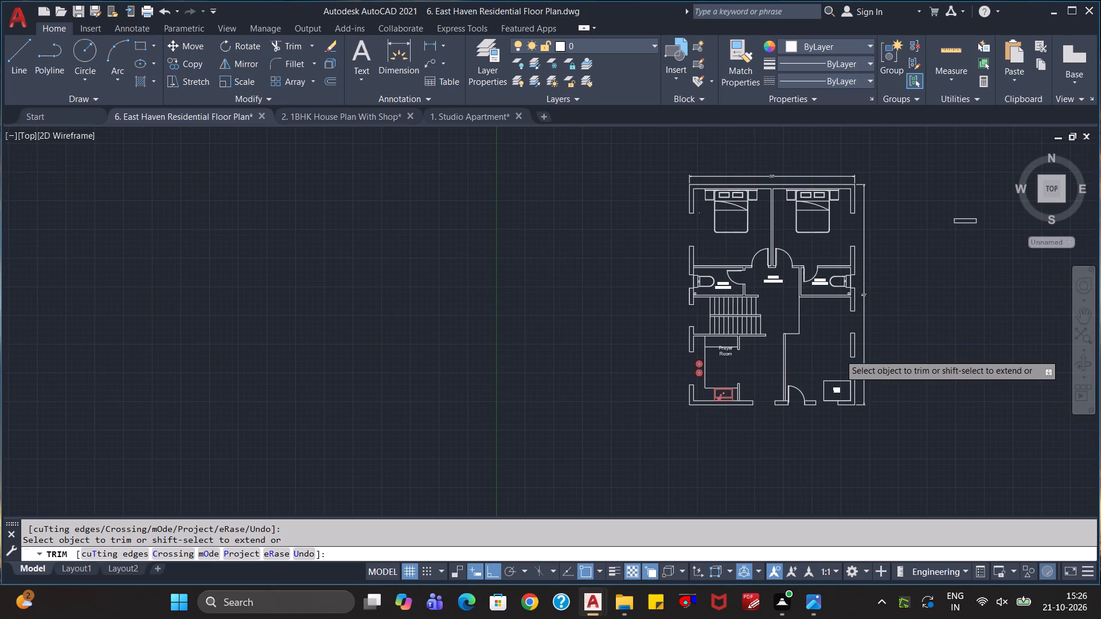
{"action": "scroll", "coordinate": [840, 354], "scroll_direction": "up", "scroll_amount": 1}
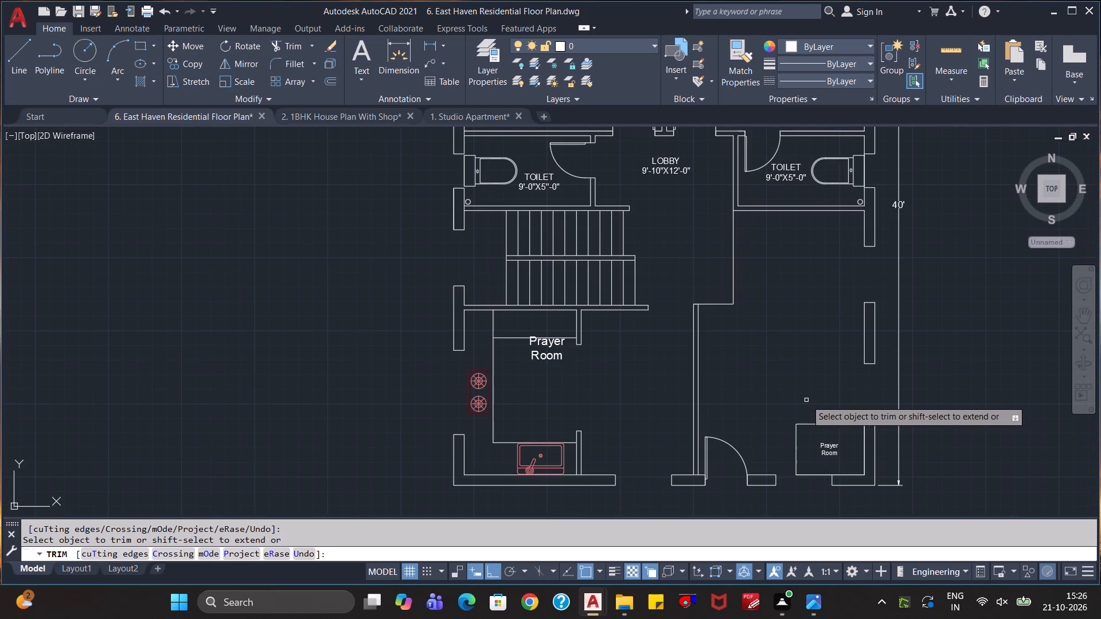
{"action": "key", "text": "Escape"}
{"action": "key", "text": "Escape"}
{"action": "key", "text": "Escape"}
Save the floor plan drawing.
{"action": "scroll", "coordinate": [784, 391], "scroll_direction": "down", "scroll_amount": 2}
{"action": "scroll", "coordinate": [784, 391], "scroll_direction": "up", "scroll_amount": 3}
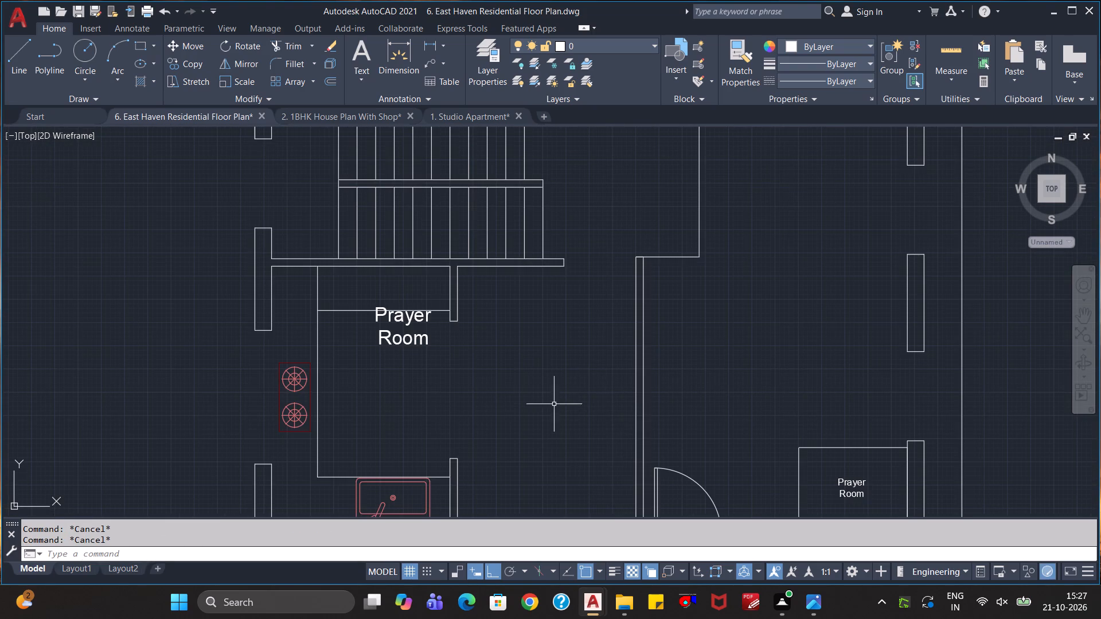
{"action": "scroll", "coordinate": [503, 404], "scroll_direction": "down", "scroll_amount": 1}
{"action": "key", "text": "ctrl+s"}
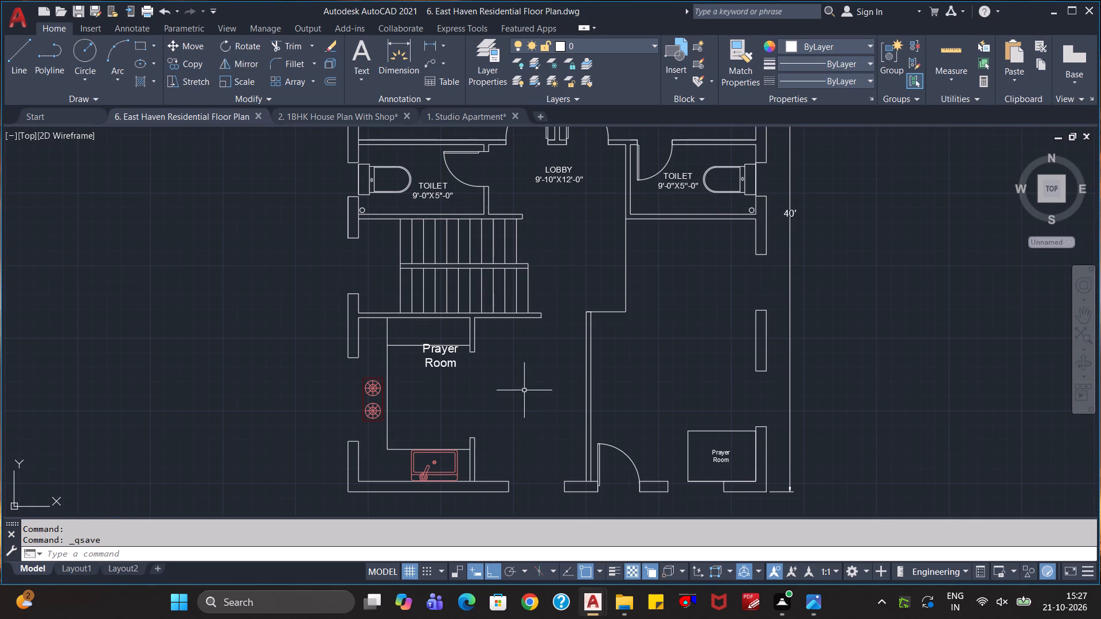
Measure the length and width of the loose rectangle east of the floor plan.
{"action": "scroll", "coordinate": [524, 390], "scroll_direction": "down", "scroll_amount": 2}
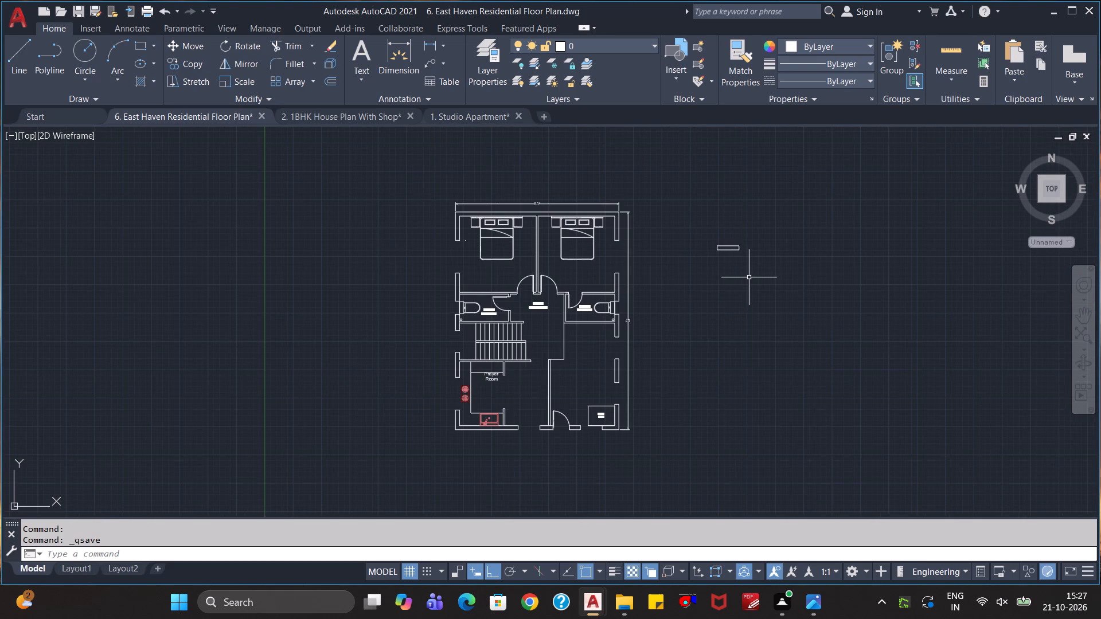
{"action": "scroll", "coordinate": [749, 277], "scroll_direction": "up", "scroll_amount": 4}
{"action": "scroll", "coordinate": [665, 190], "scroll_direction": "down", "scroll_amount": 2}
{"action": "middle_click_drag", "start_coordinate": [662, 199], "coordinate": [658, 250]}
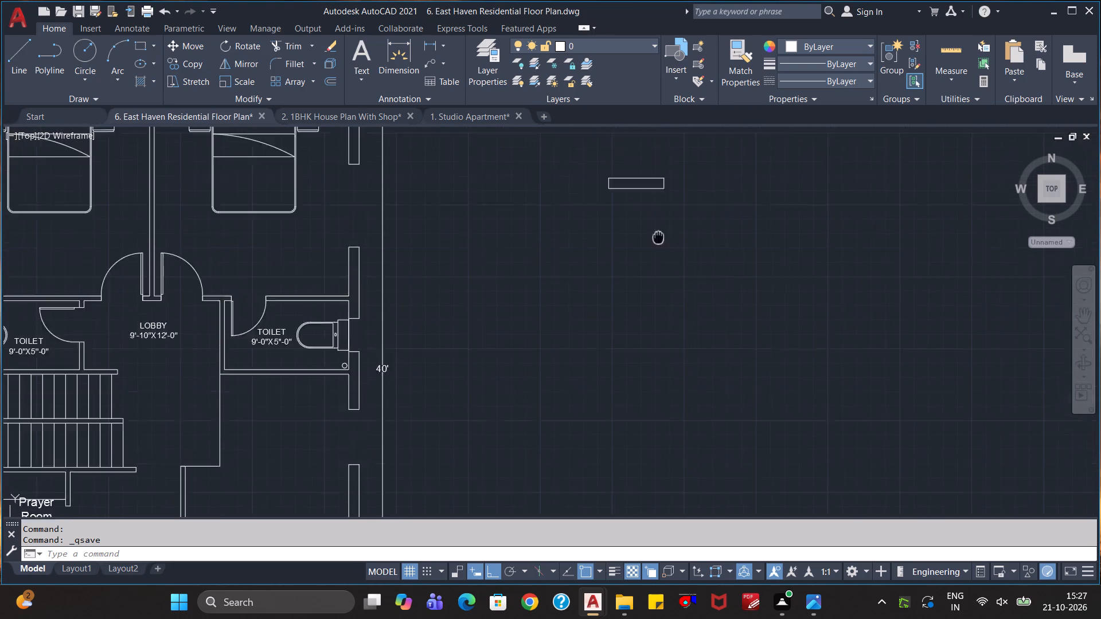
{"action": "middle_click_drag", "start_coordinate": [658, 250], "coordinate": [665, 354]}
{"action": "left_click", "coordinate": [954, 54]}
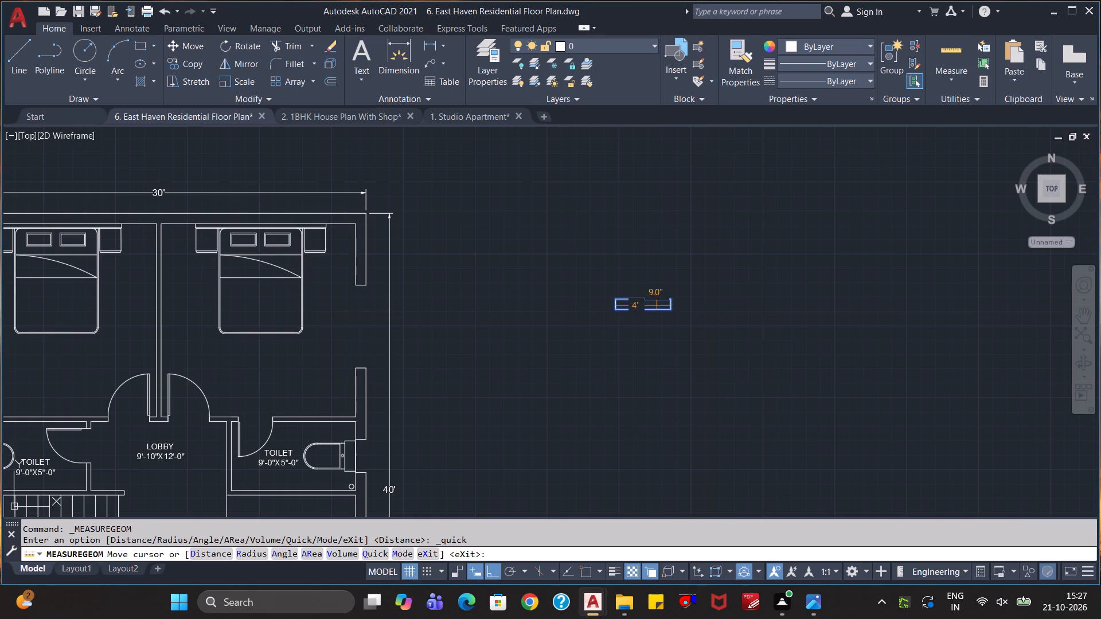
{"action": "key", "text": "Escape"}
Explode the loose rectangle east of the floor plan into separate lines.
{"action": "scroll", "coordinate": [717, 313], "scroll_direction": "up", "scroll_amount": 4}
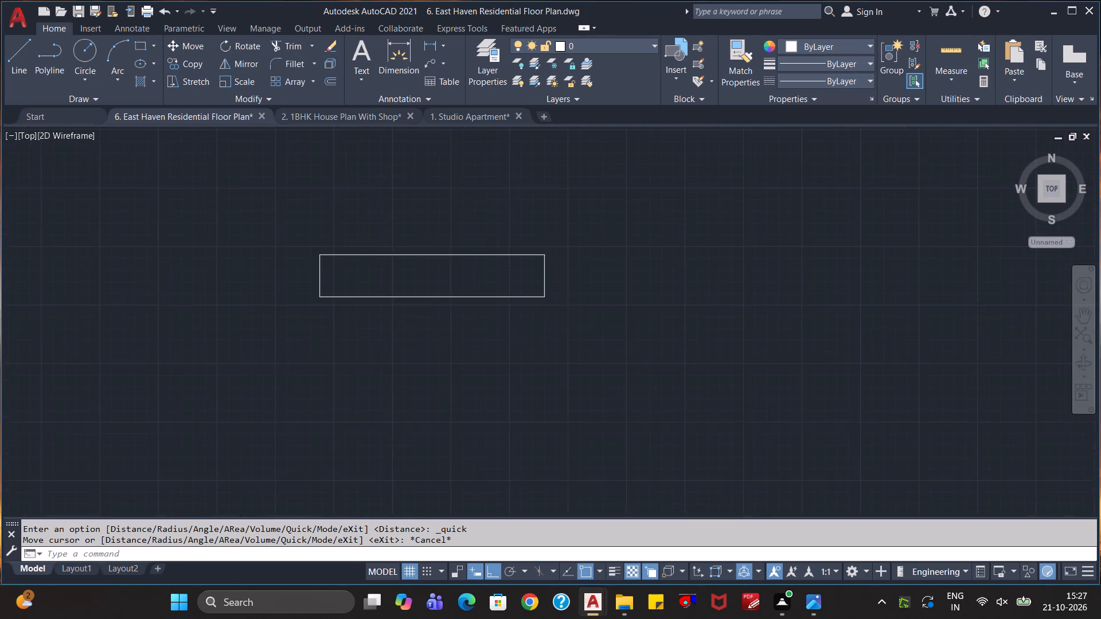
{"action": "middle_click_drag", "start_coordinate": [514, 311], "coordinate": [799, 395]}
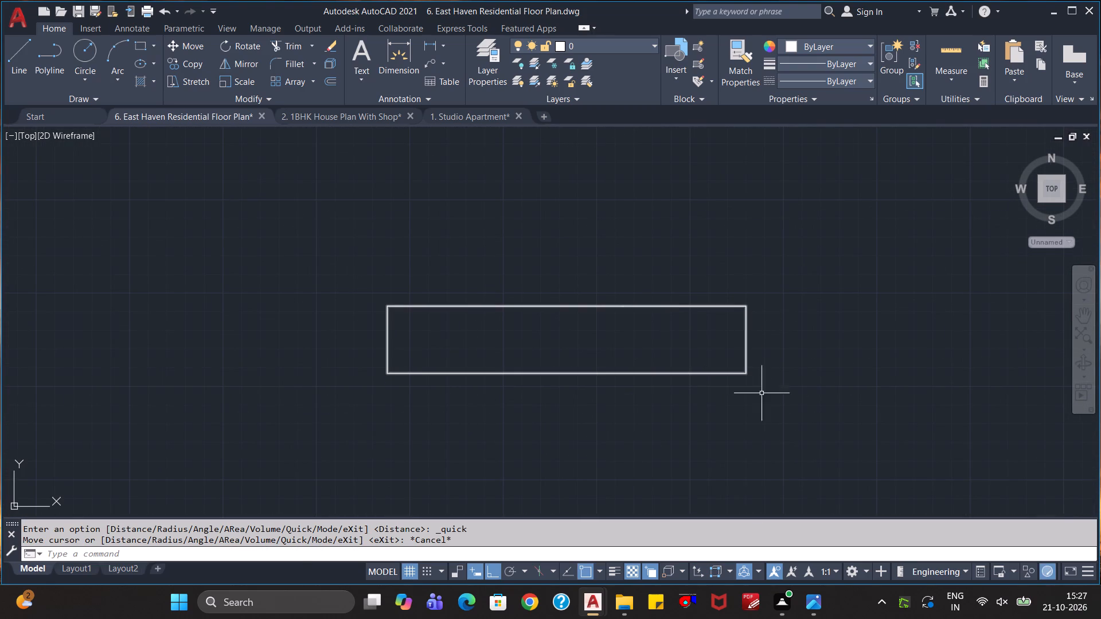
{"action": "left_click", "coordinate": [809, 421]}
{"action": "left_click", "coordinate": [343, 295]}
{"action": "type", "text": "EX"}
{"action": "key", "text": "p"}
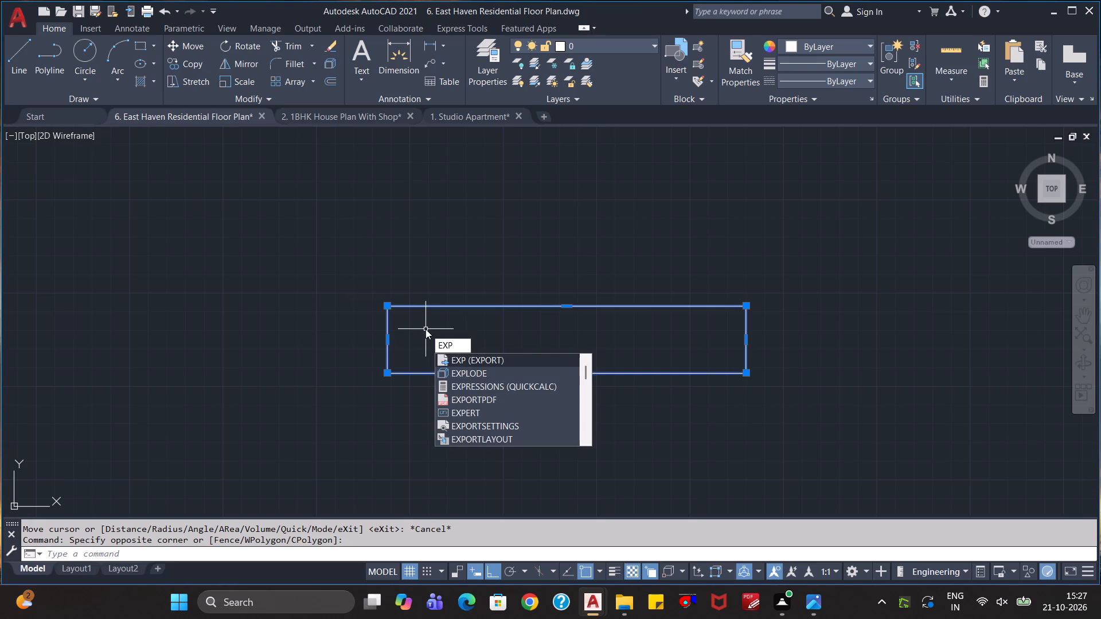
{"action": "key", "text": "Down"}
{"action": "key", "text": "Return"}
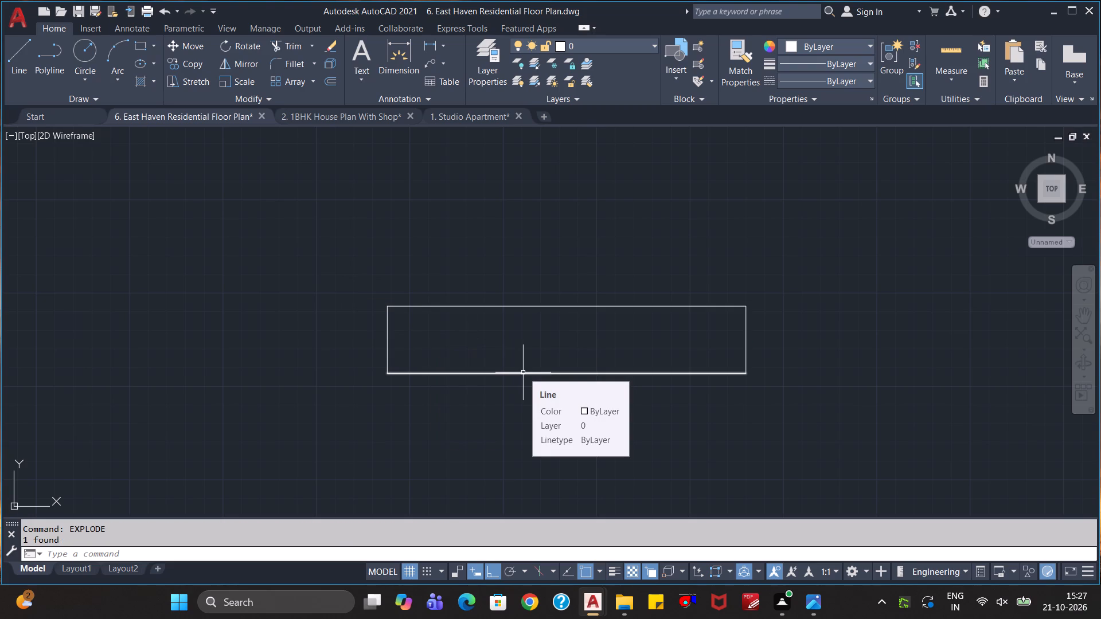
{"action": "key", "text": "Escape"}
{"action": "key", "text": "Escape"}
{"action": "key", "text": "Escape"}
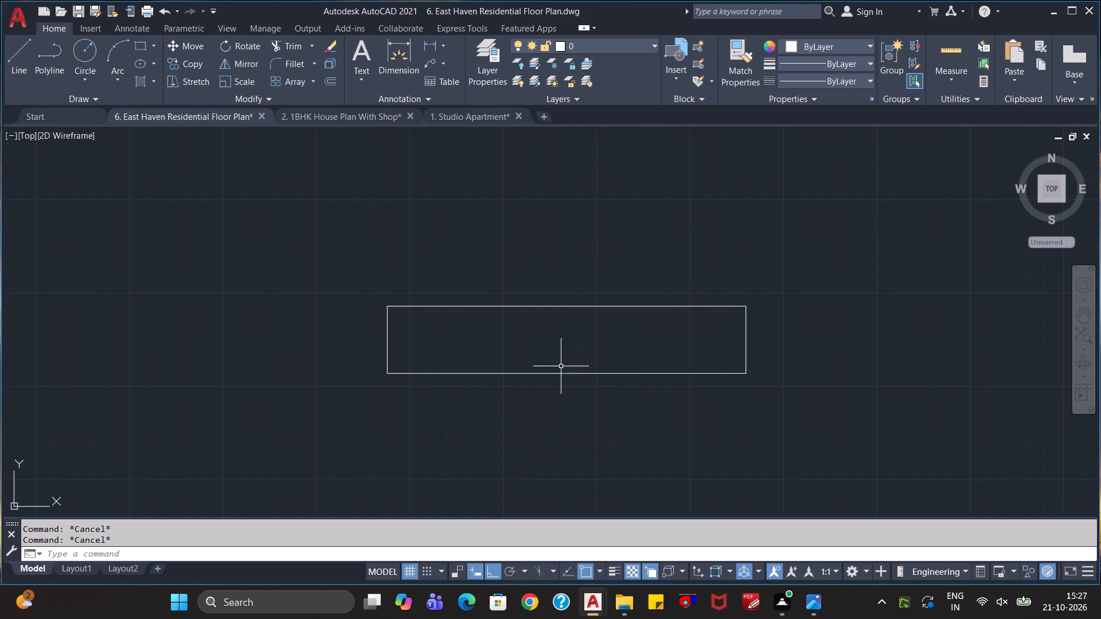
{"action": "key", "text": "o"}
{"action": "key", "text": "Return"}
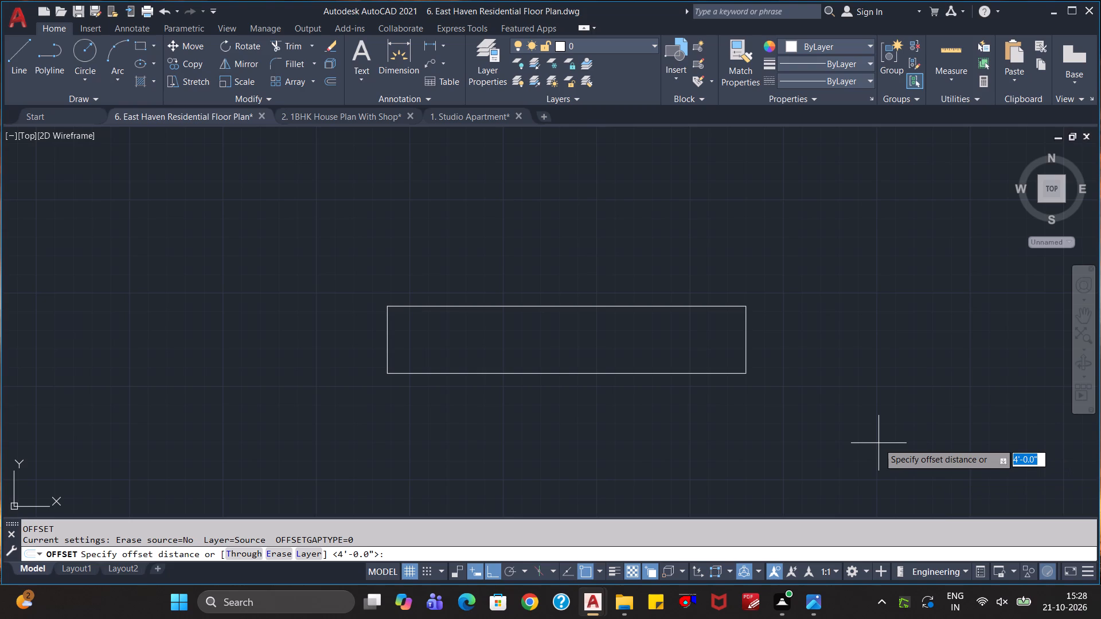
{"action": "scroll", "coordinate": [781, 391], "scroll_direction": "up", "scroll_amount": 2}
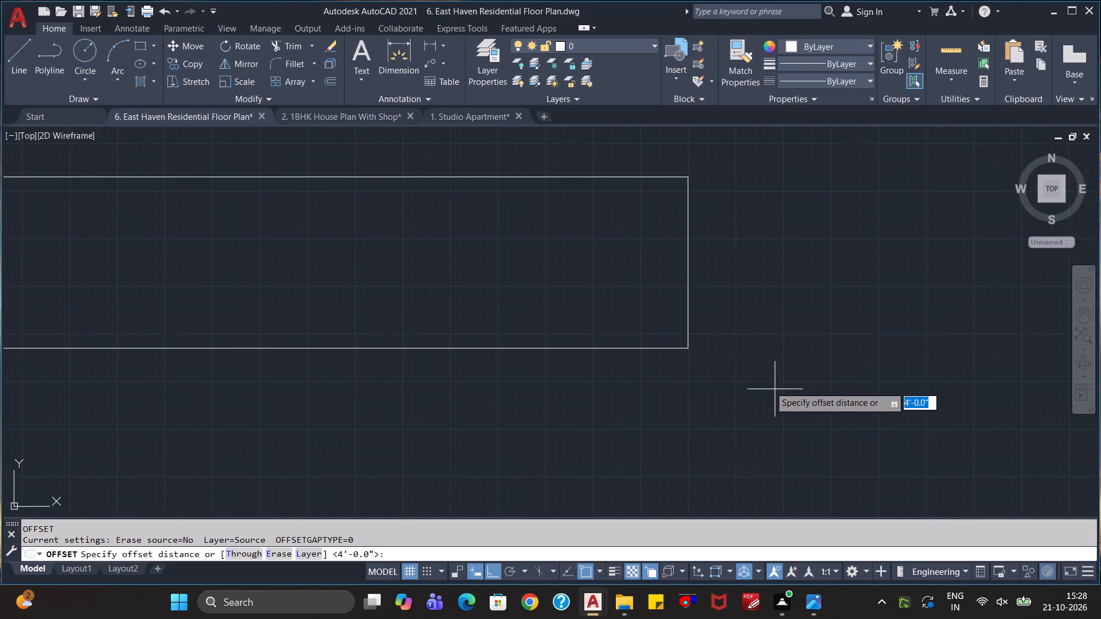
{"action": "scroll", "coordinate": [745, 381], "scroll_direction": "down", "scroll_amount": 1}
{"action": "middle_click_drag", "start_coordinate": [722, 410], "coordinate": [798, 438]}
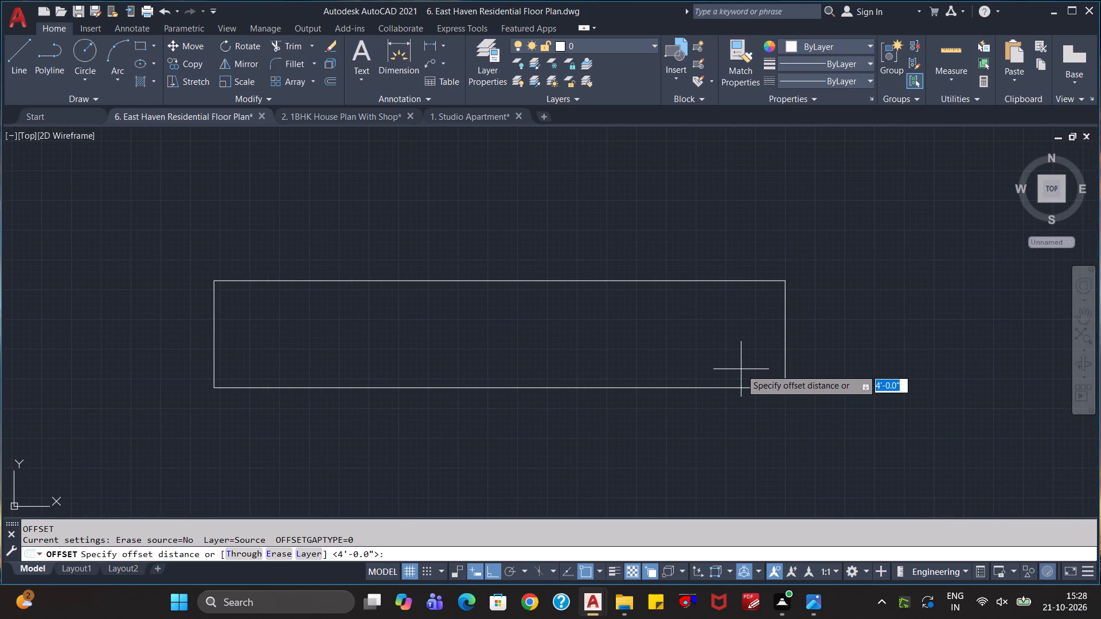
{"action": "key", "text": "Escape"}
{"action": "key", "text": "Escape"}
Offset both long edges of the loose rectangle 4" inward to form the window symbol's two centre lines.
{"action": "key", "text": "o"}
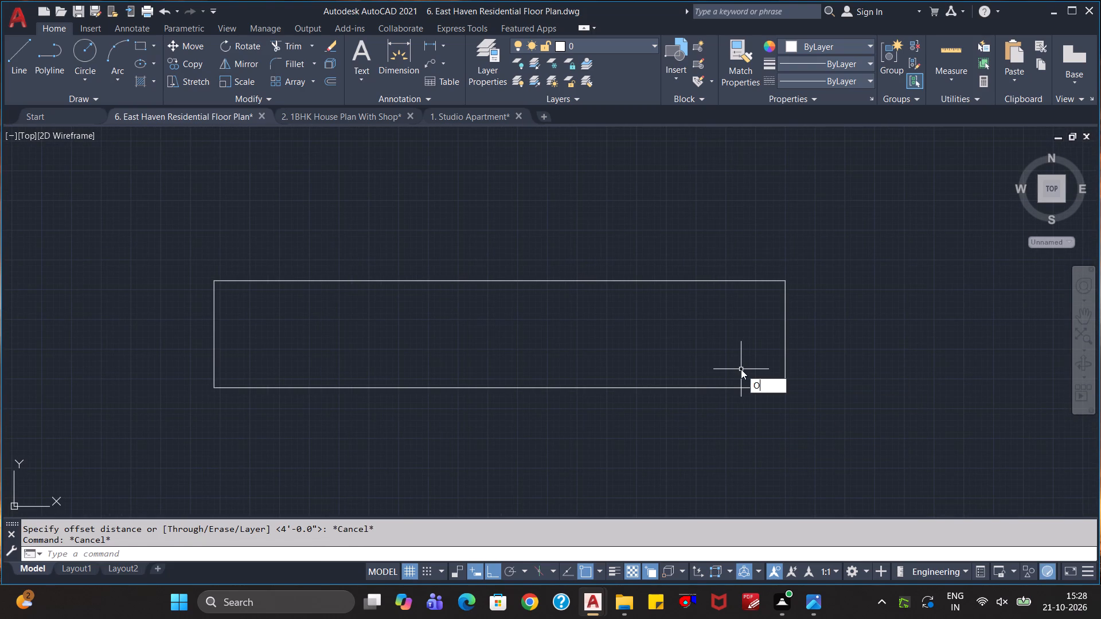
{"action": "key", "text": "Return"}
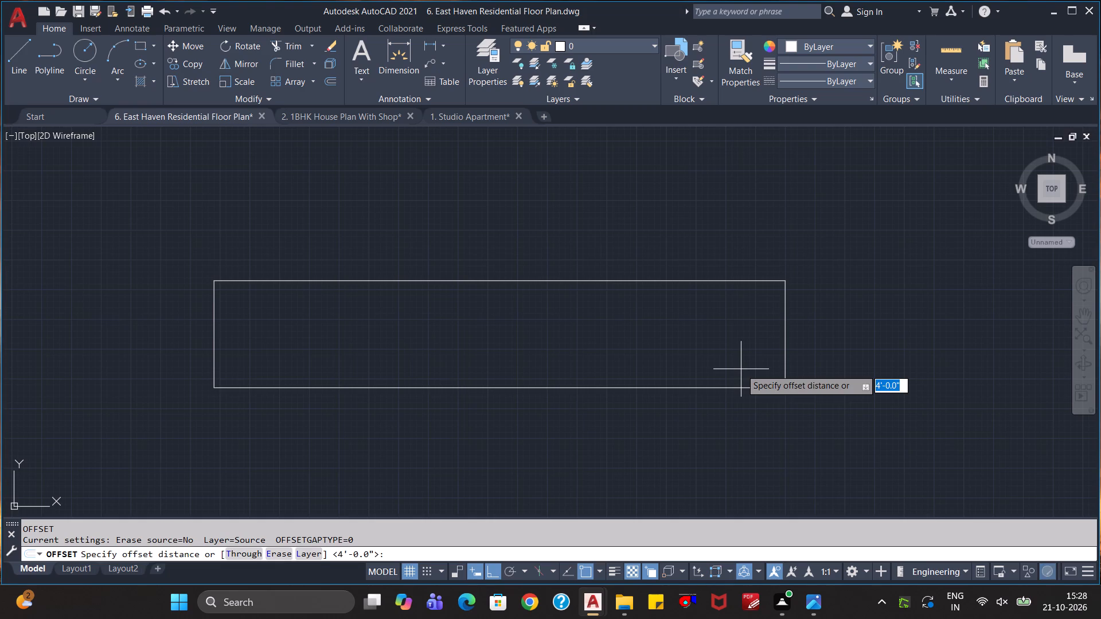
{"action": "key", "text": "4"}
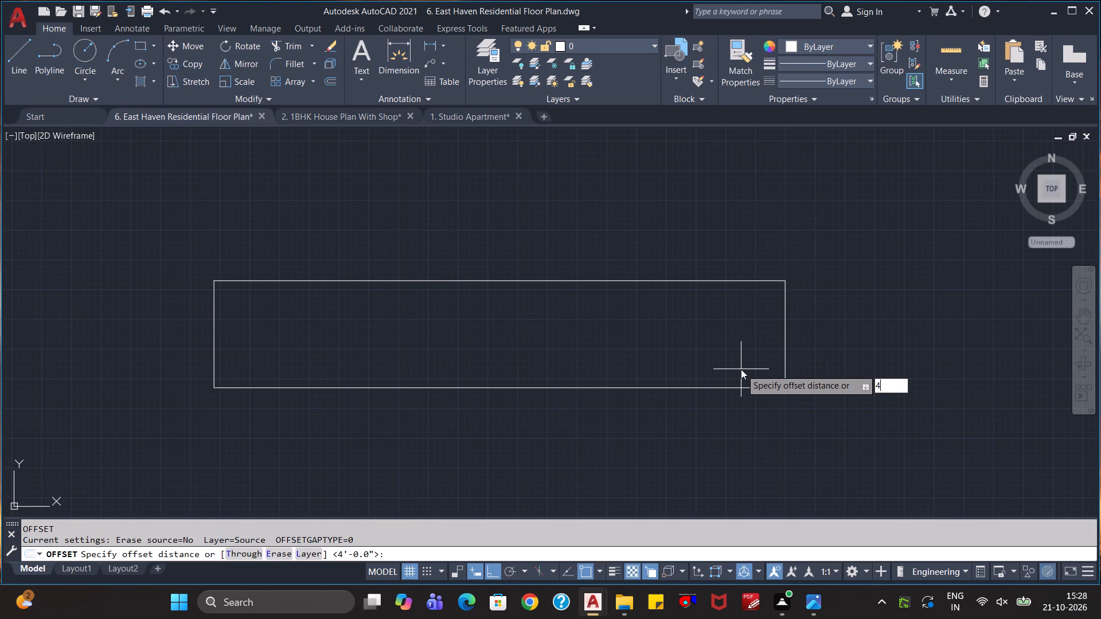
{"action": "key", "text": "shift+quotedbl"}
{"action": "key", "text": "Return"}
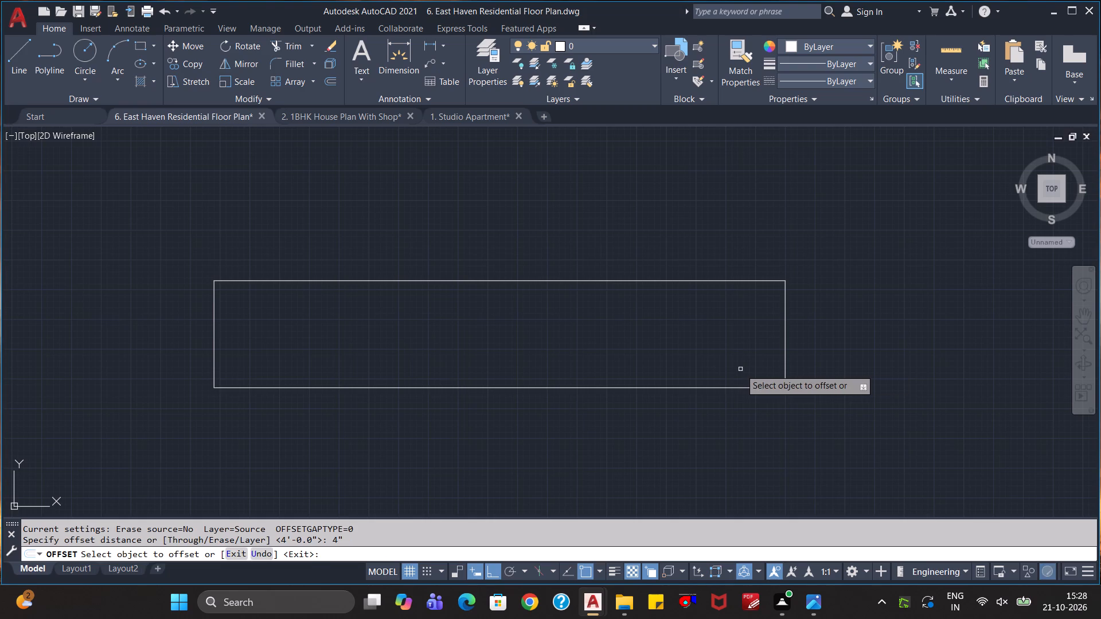
{"action": "left_click", "coordinate": [720, 390]}
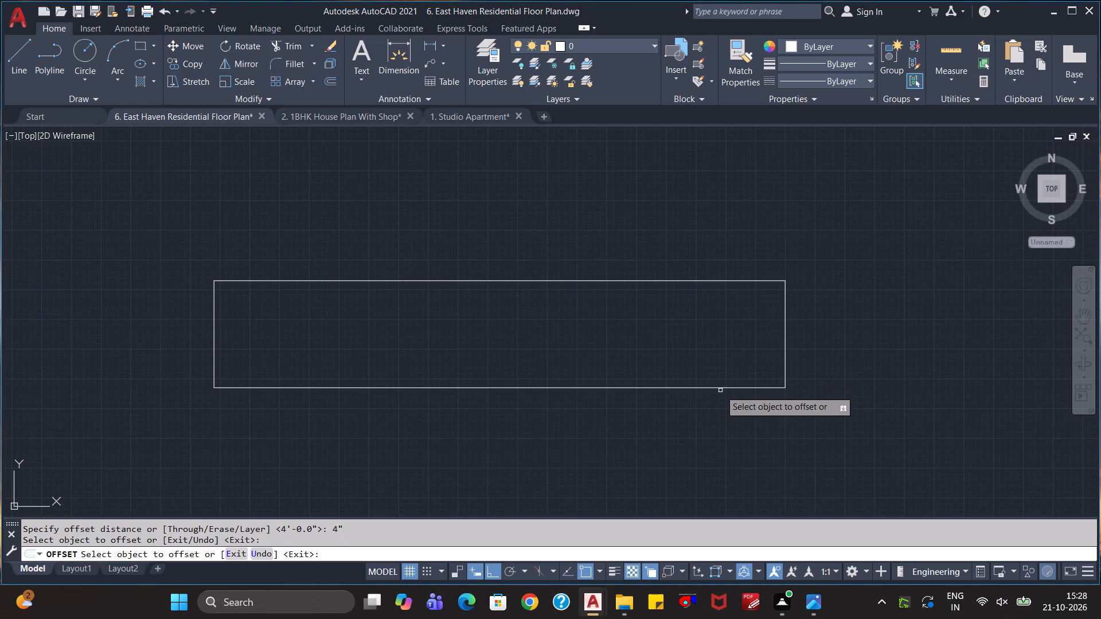
{"action": "left_click", "coordinate": [722, 388]}
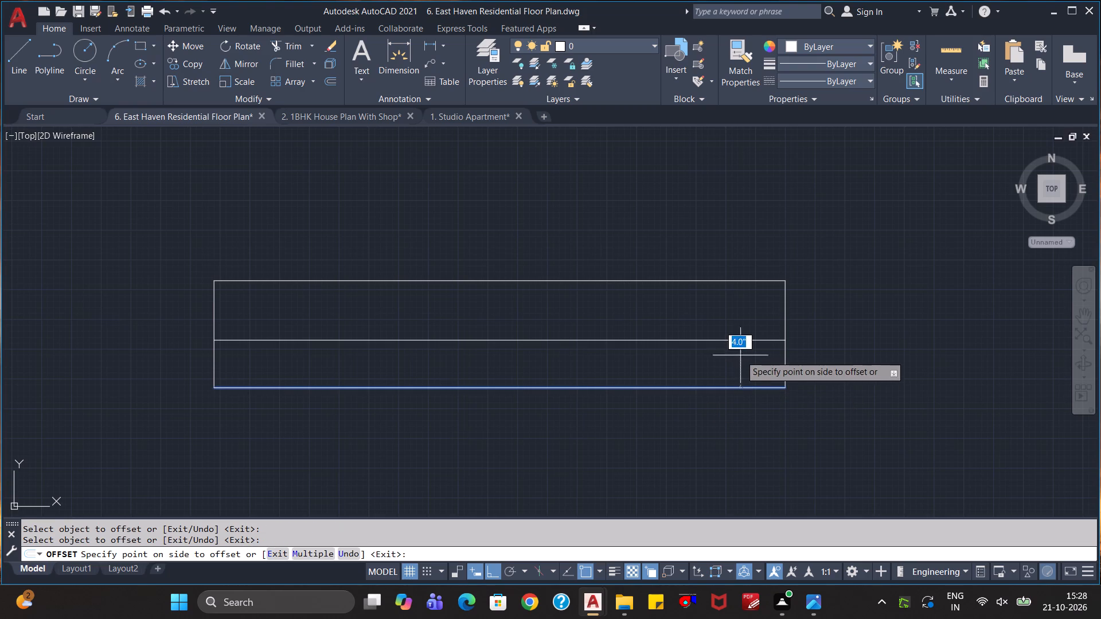
{"action": "left_click", "coordinate": [744, 341]}
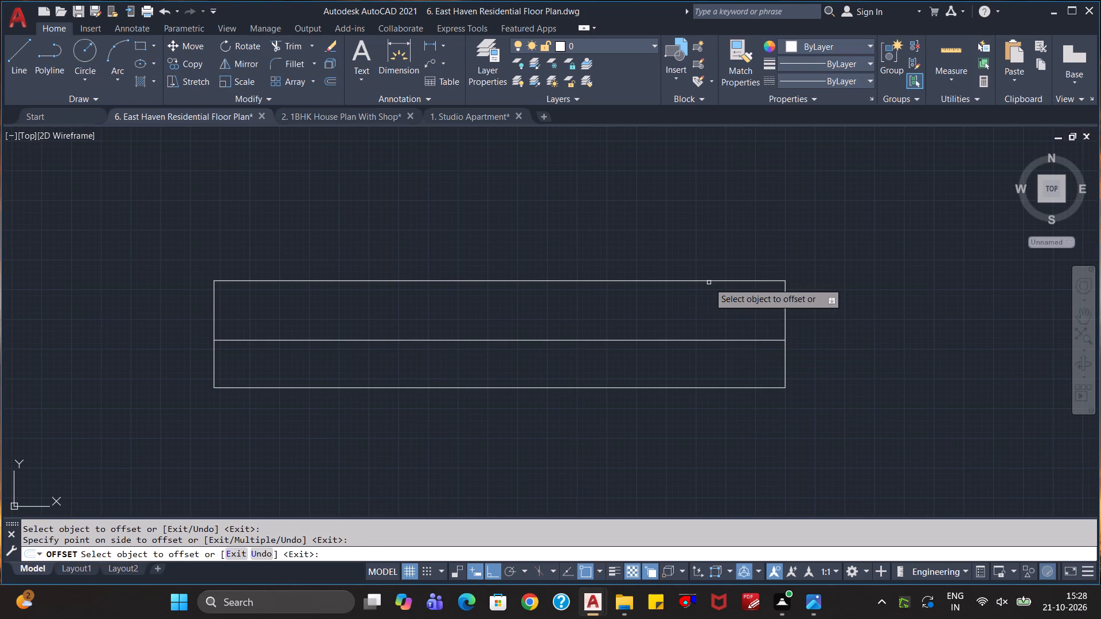
{"action": "left_click", "coordinate": [712, 279]}
{"action": "left_click", "coordinate": [689, 327]}
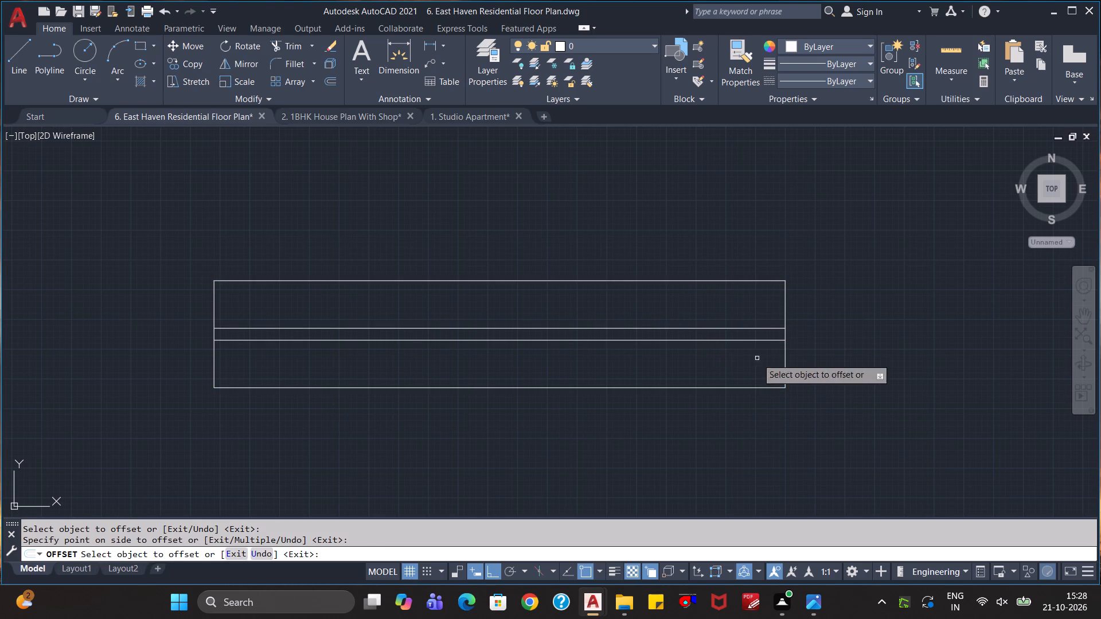
{"action": "key", "text": "Escape"}
{"action": "key", "text": "Escape"}
Join the lines of the window symbol east of the floor plan.
{"action": "scroll", "coordinate": [850, 351], "scroll_direction": "down", "scroll_amount": 2}
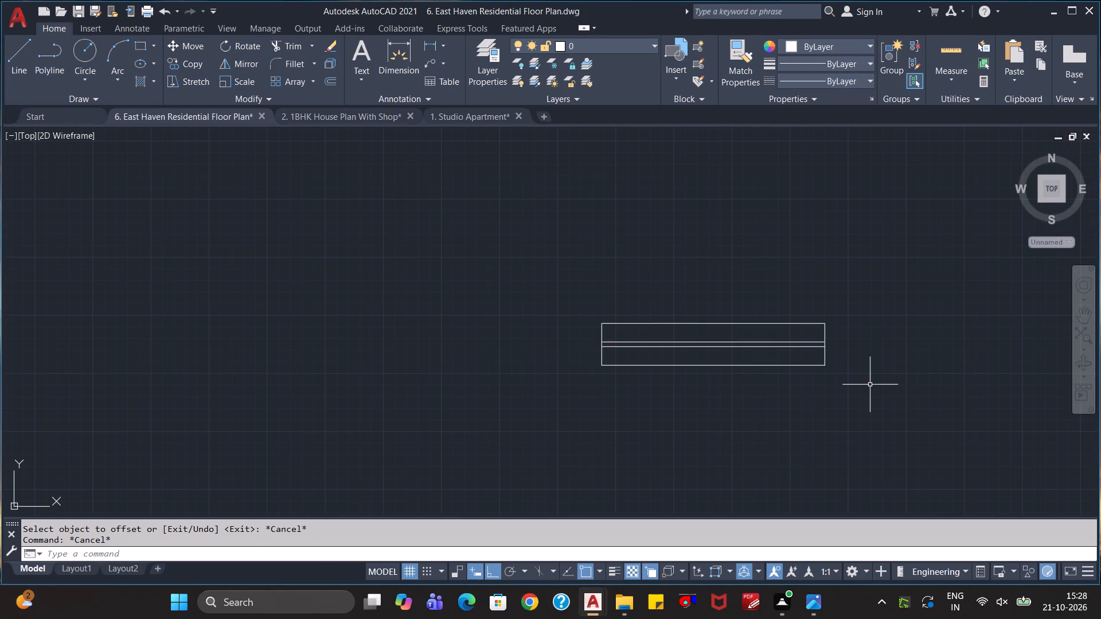
{"action": "left_click", "coordinate": [870, 383]}
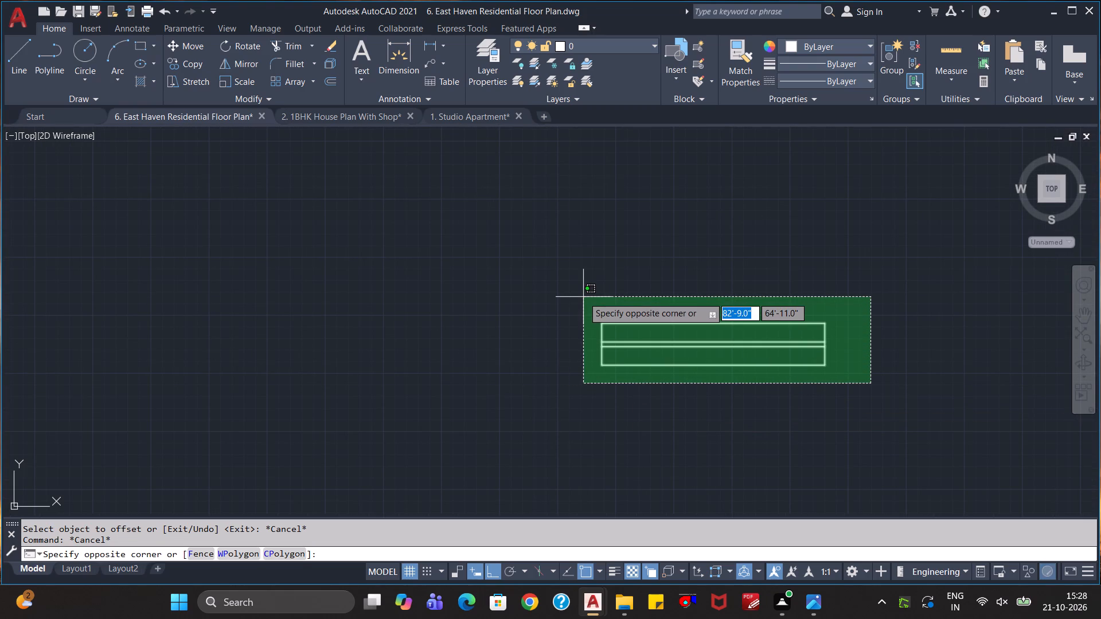
{"action": "left_click", "coordinate": [575, 297]}
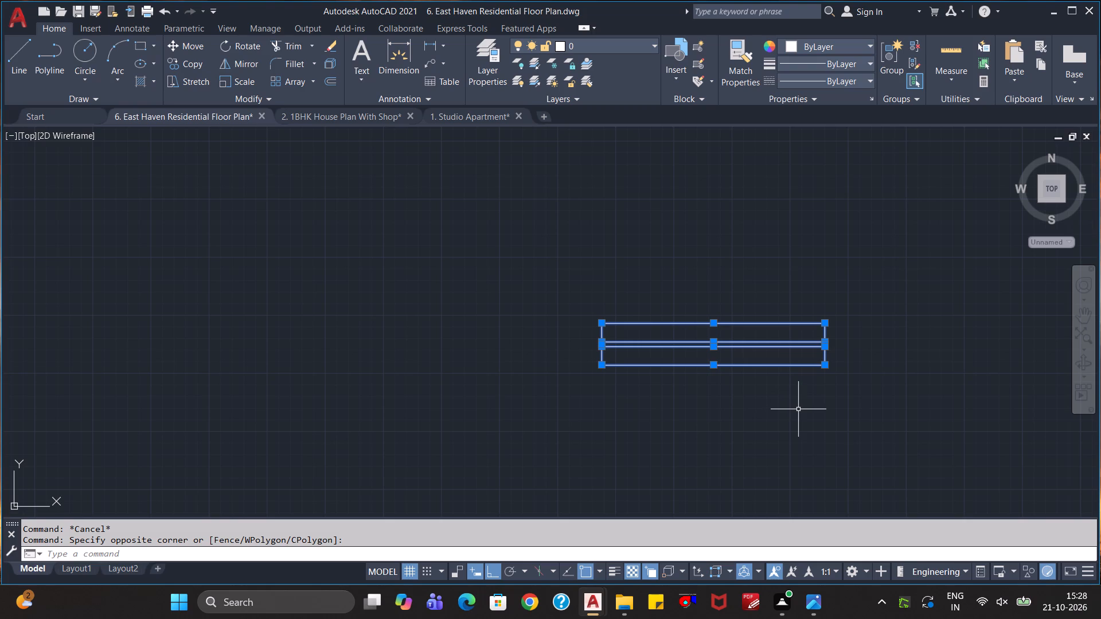
{"action": "type", "text": "JOI"}
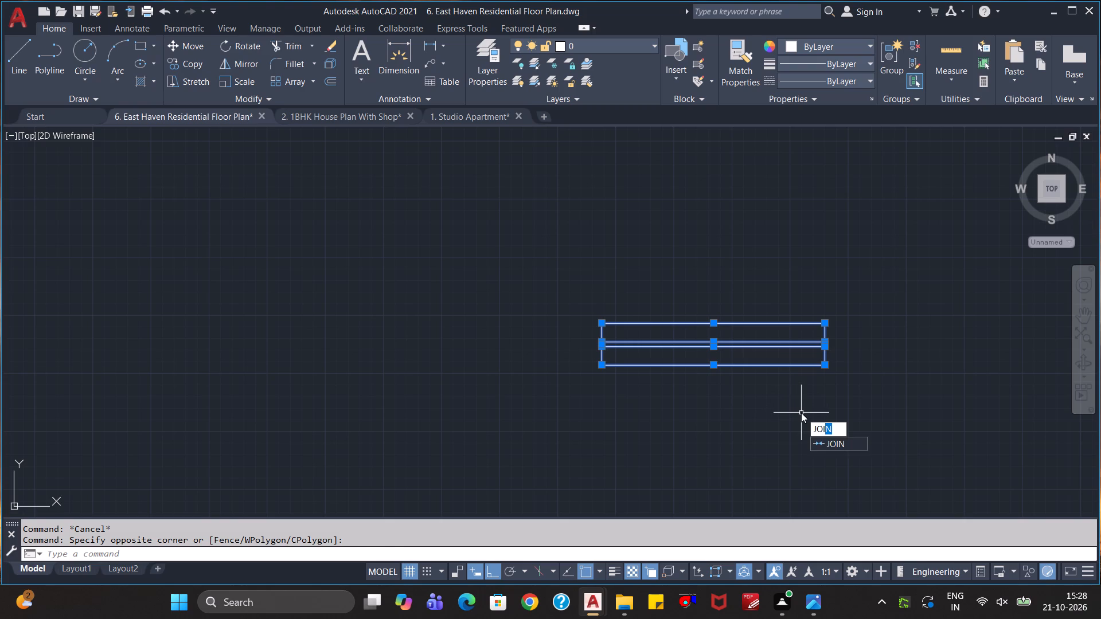
{"action": "key", "text": "Return"}
{"action": "key", "text": "Escape"}
{"action": "key", "text": "Escape"}
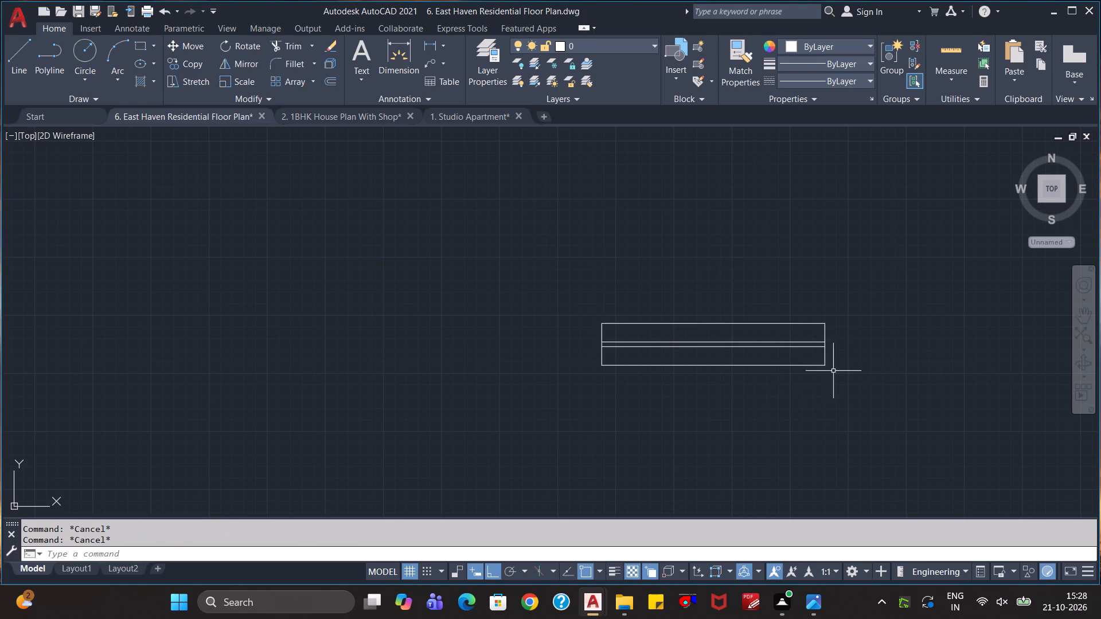
Copy the window symbol three times from its lower-right corner, placing one copy to the west and two to the north.
{"action": "left_click", "coordinate": [853, 367]}
{"action": "left_click", "coordinate": [719, 304]}
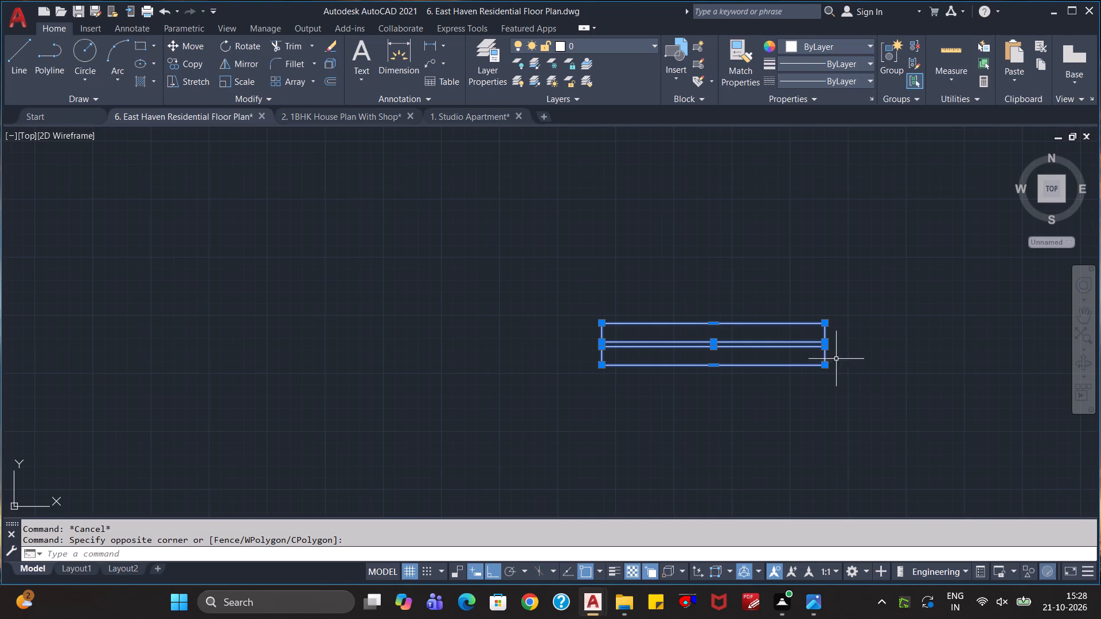
{"action": "type", "text": "CO"}
{"action": "key", "text": "Return"}
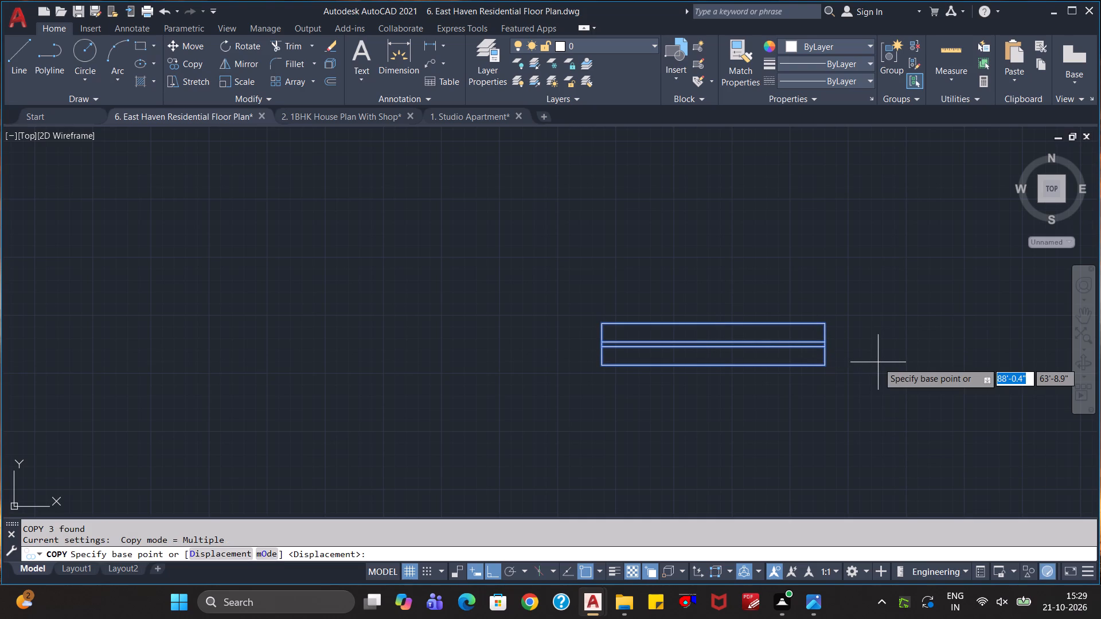
{"action": "left_click", "coordinate": [825, 364]}
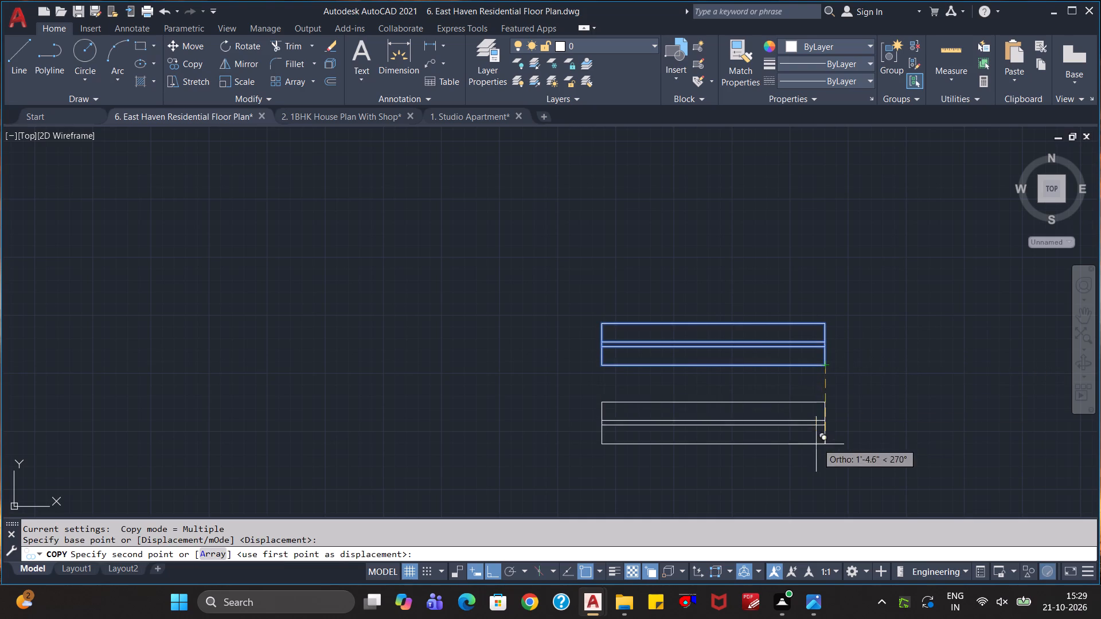
{"action": "left_click", "coordinate": [439, 359]}
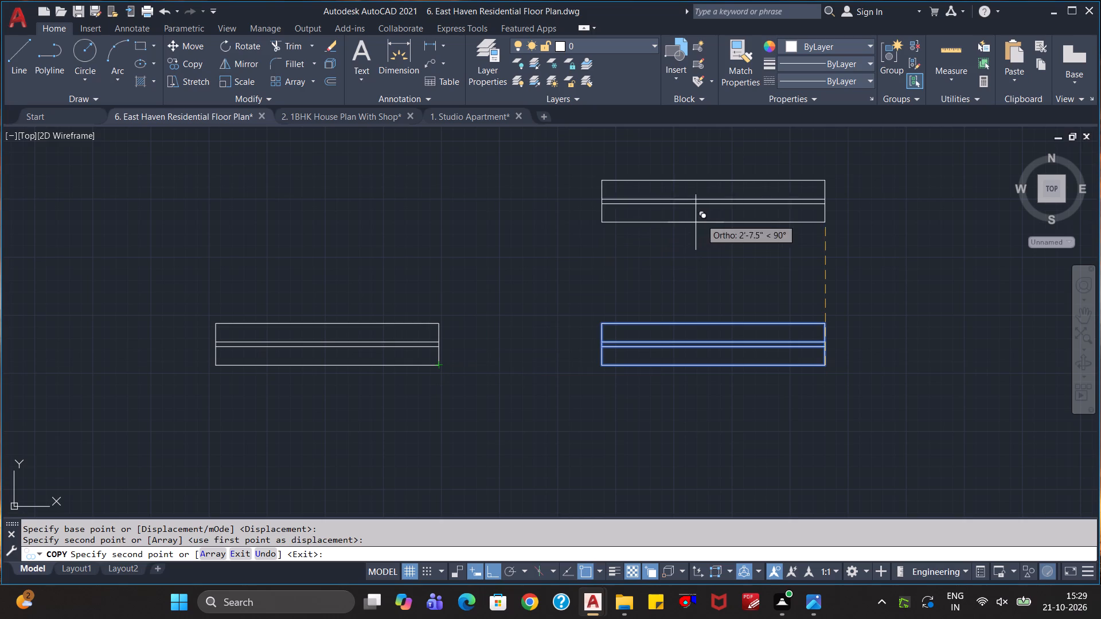
{"action": "left_click", "coordinate": [716, 214]}
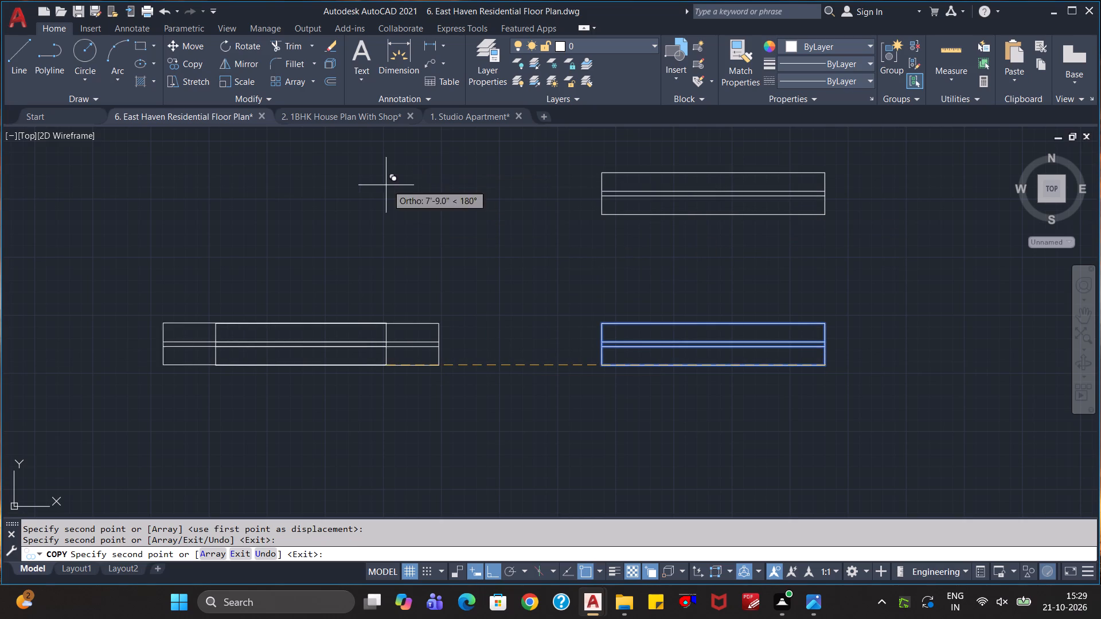
{"action": "scroll", "coordinate": [368, 292], "scroll_direction": "down", "scroll_amount": 3}
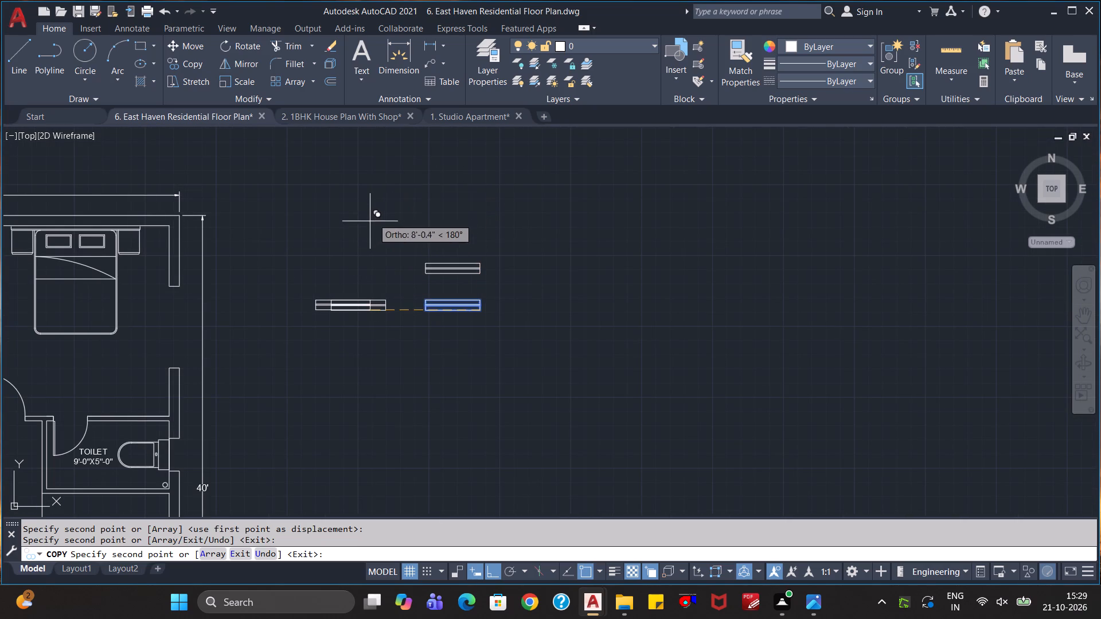
{"action": "left_click", "coordinate": [405, 221]}
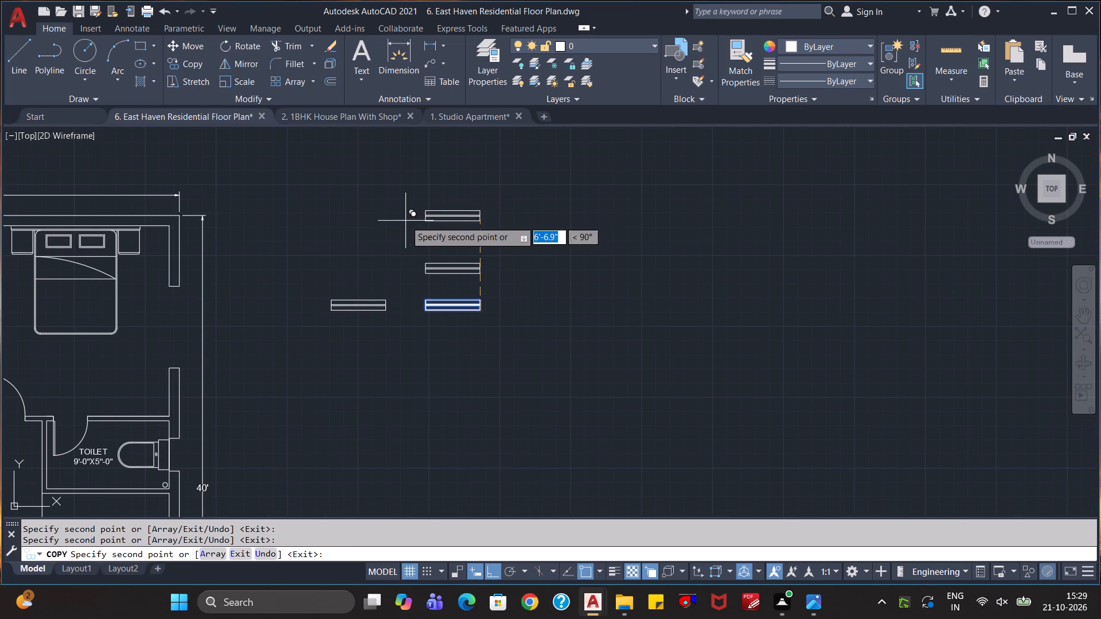
{"action": "key", "text": "Escape"}
{"action": "key", "text": "Escape"}
{"action": "key", "text": "Escape"}
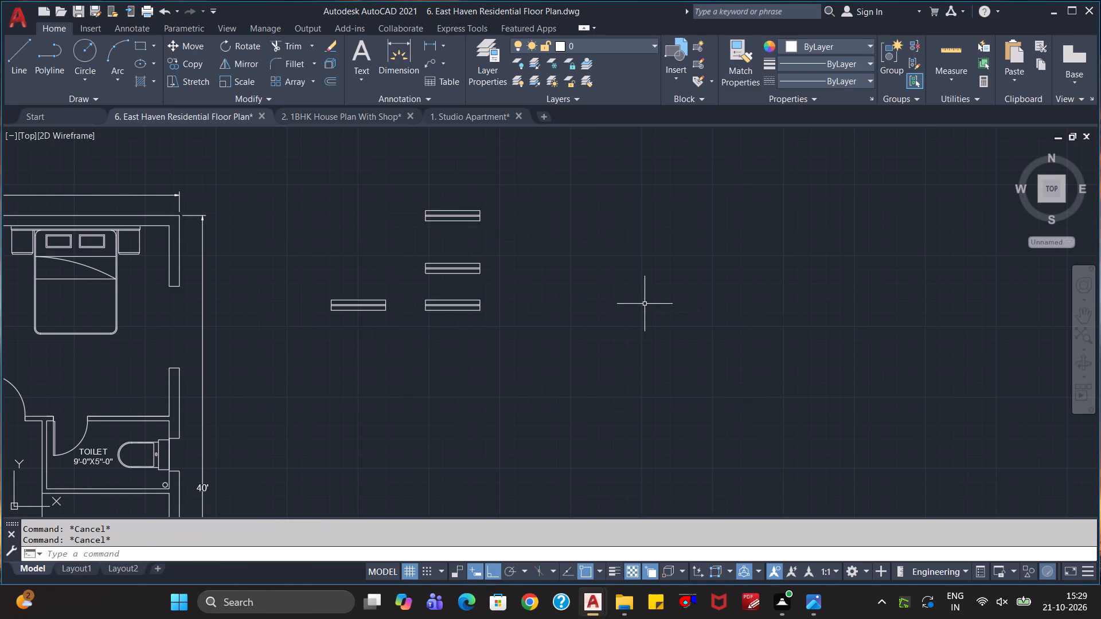
Copy the northernmost window symbol from its lower-right corner, placing one copy about 6' to the west.
{"action": "scroll", "coordinate": [637, 328], "scroll_direction": "down", "scroll_amount": 1}
{"action": "middle_click_drag", "start_coordinate": [572, 403], "coordinate": [766, 210]}
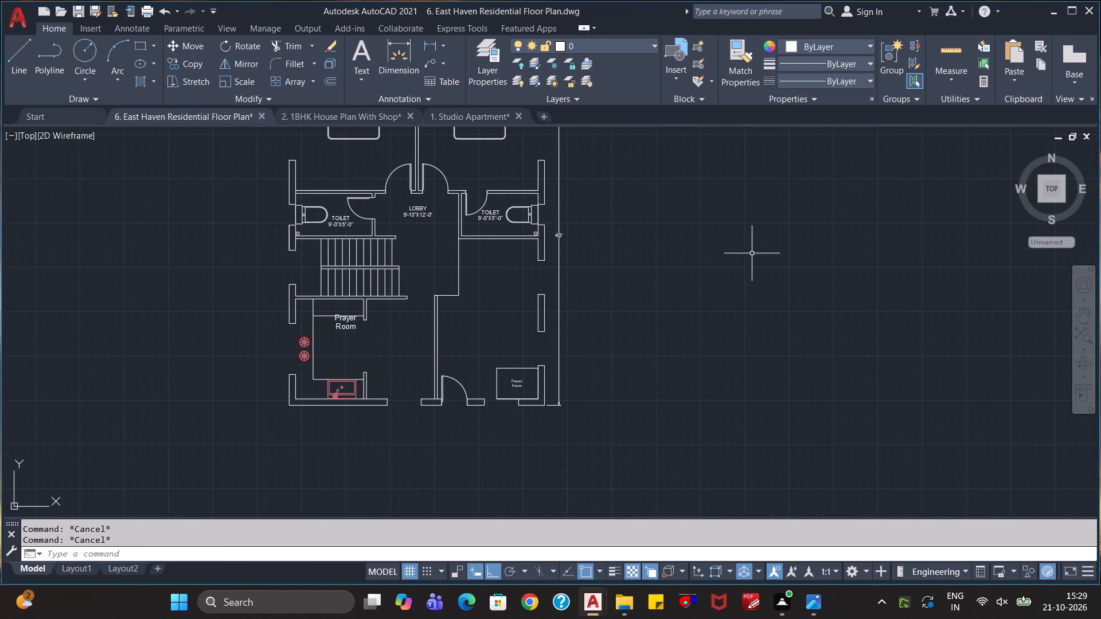
{"action": "middle_click", "coordinate": [784, 213]}
{"action": "middle_click_drag", "start_coordinate": [794, 205], "coordinate": [773, 293]}
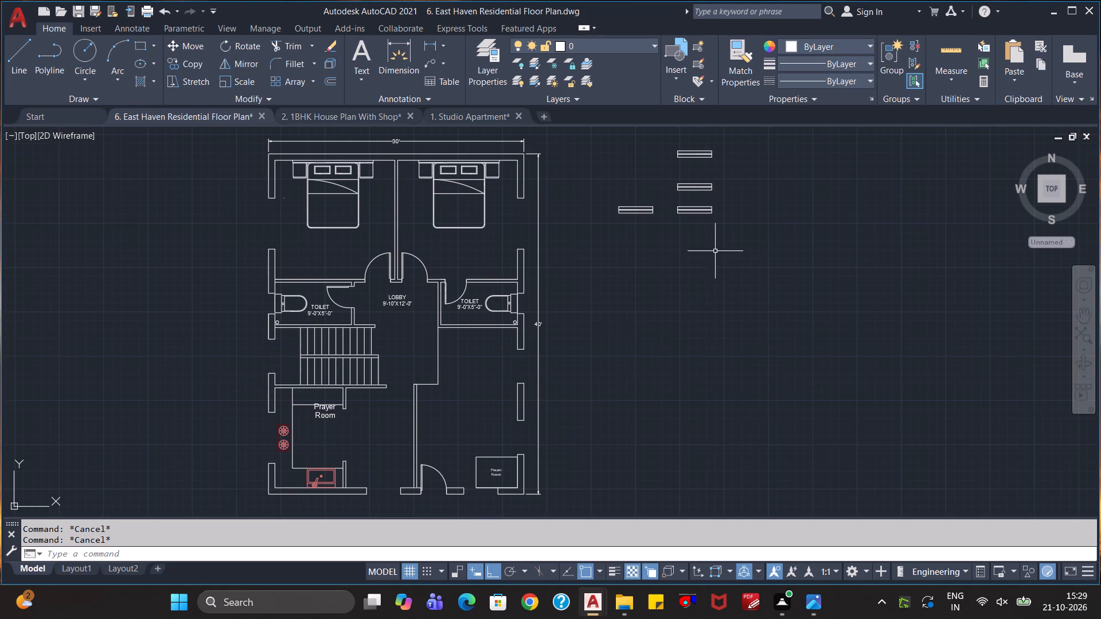
{"action": "left_click", "coordinate": [735, 172]}
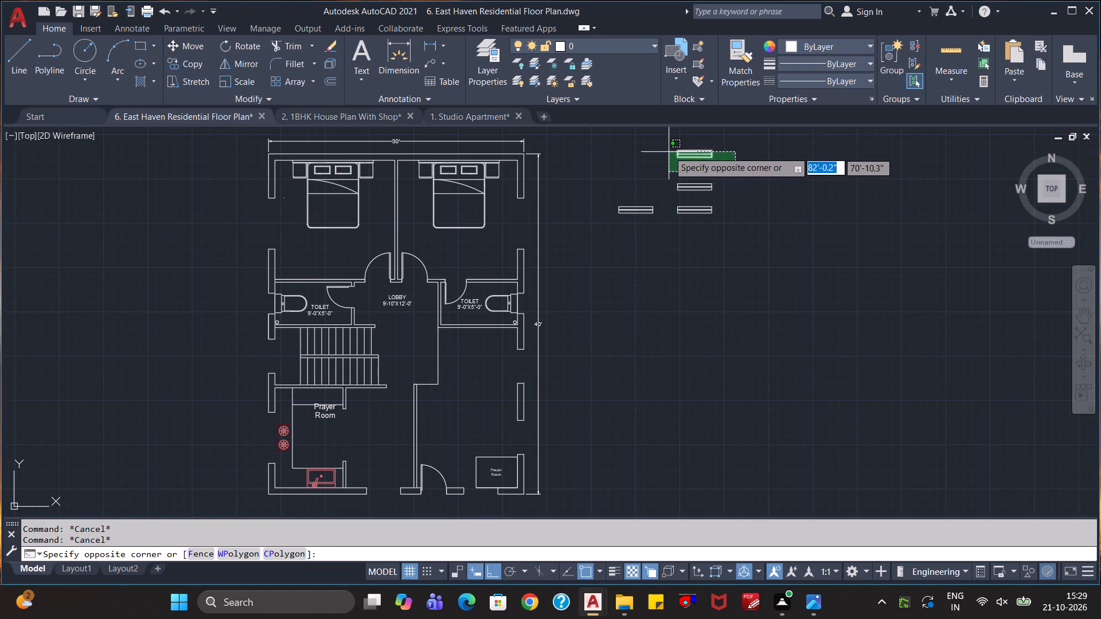
{"action": "left_click", "coordinate": [669, 140]}
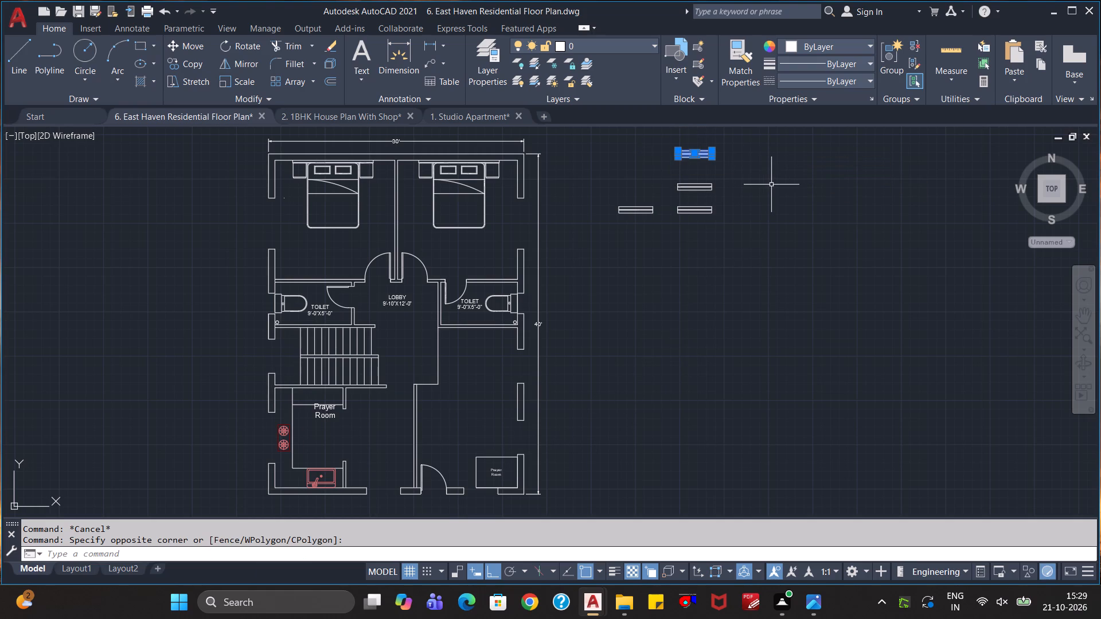
{"action": "type", "text": "CO"}
{"action": "key", "text": "Return"}
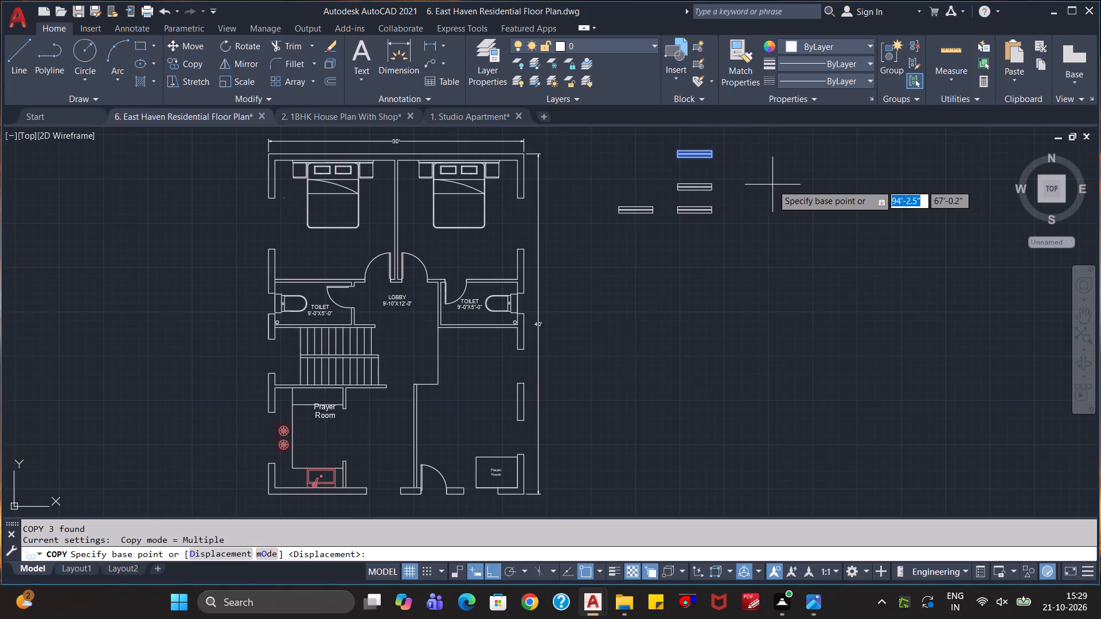
{"action": "left_click", "coordinate": [712, 162]}
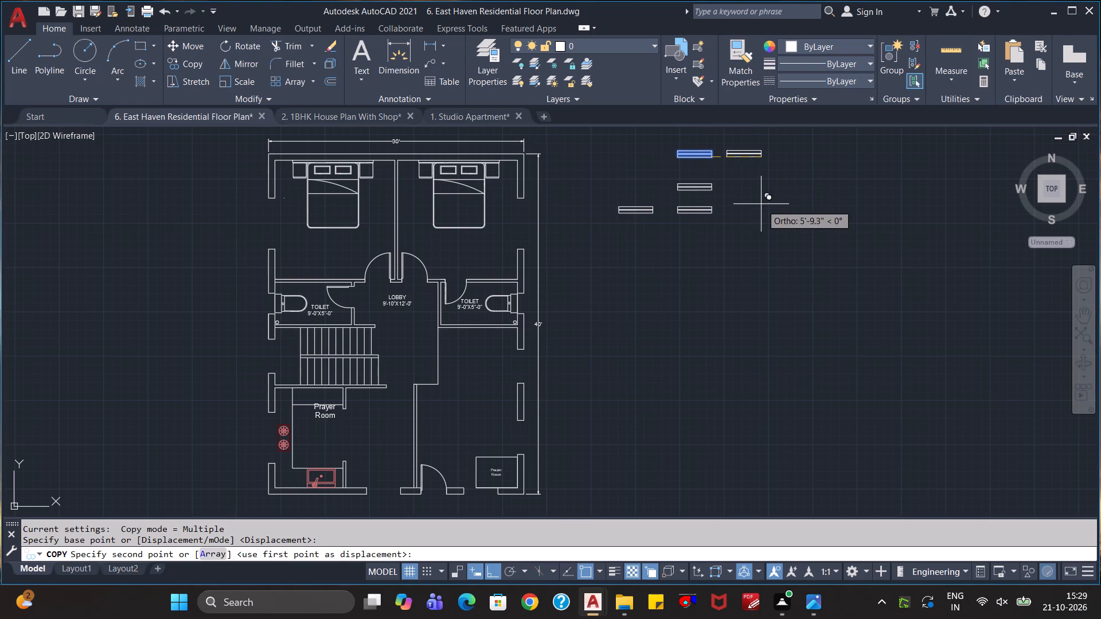
{"action": "left_click", "coordinate": [658, 199]}
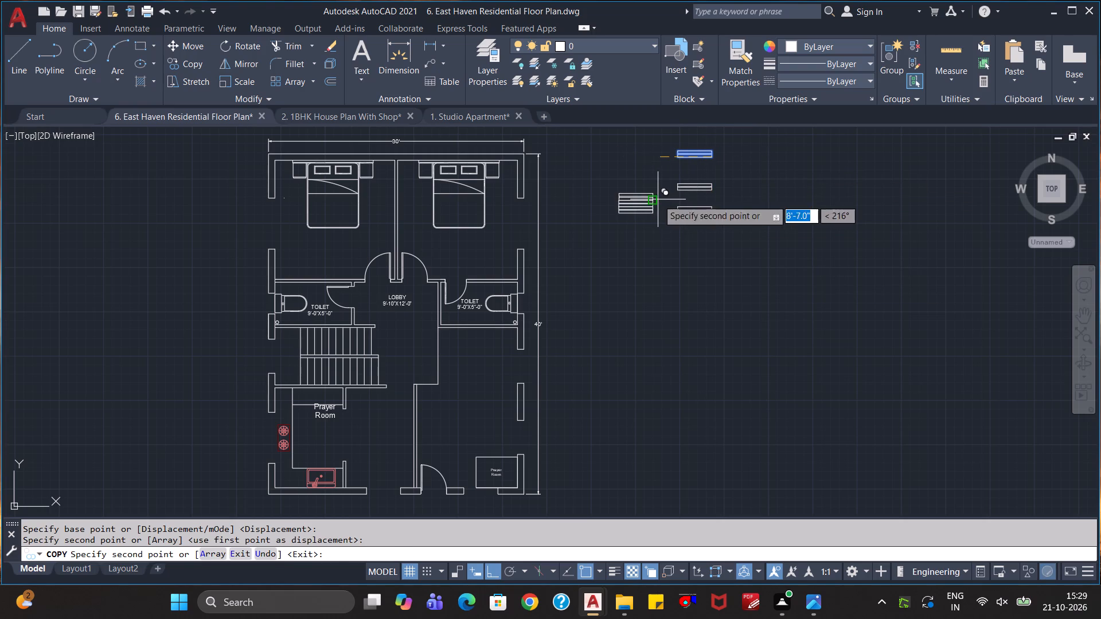
{"action": "key", "text": "ctrl+z"}
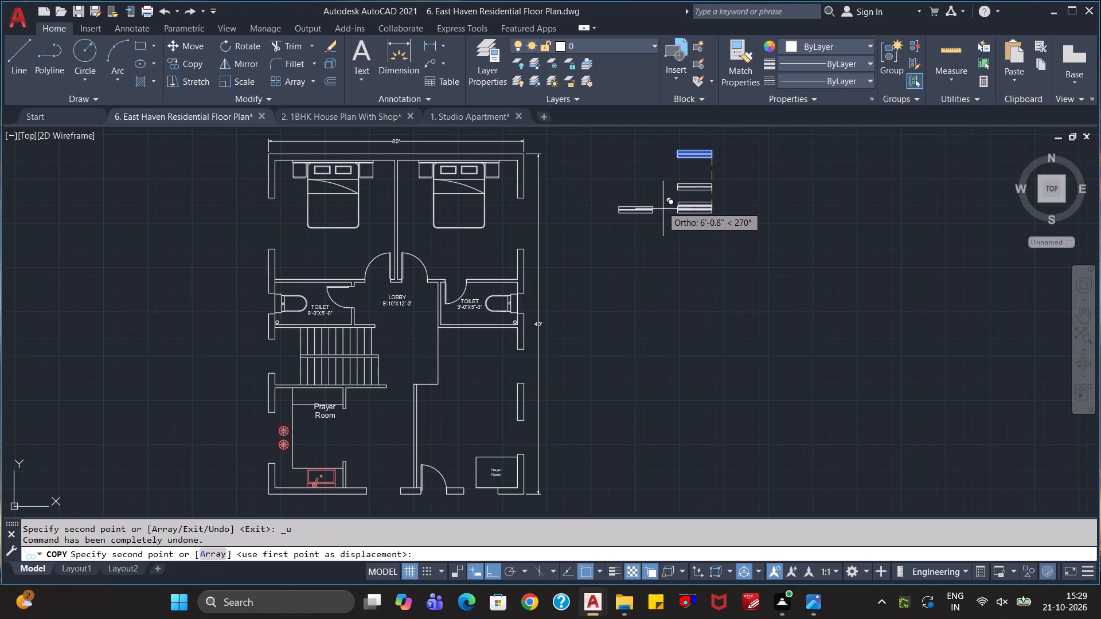
{"action": "scroll", "coordinate": [662, 198], "scroll_direction": "up", "scroll_amount": 2}
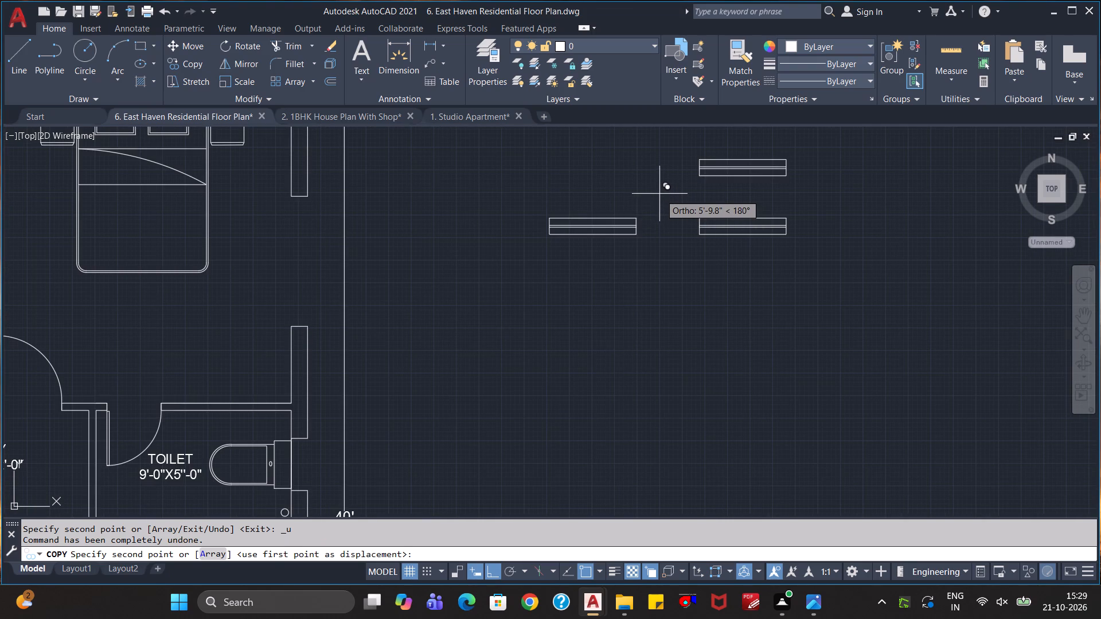
{"action": "left_click", "coordinate": [653, 192]}
{"action": "scroll", "coordinate": [666, 239], "scroll_direction": "down", "scroll_amount": 3}
{"action": "key", "text": "Escape"}
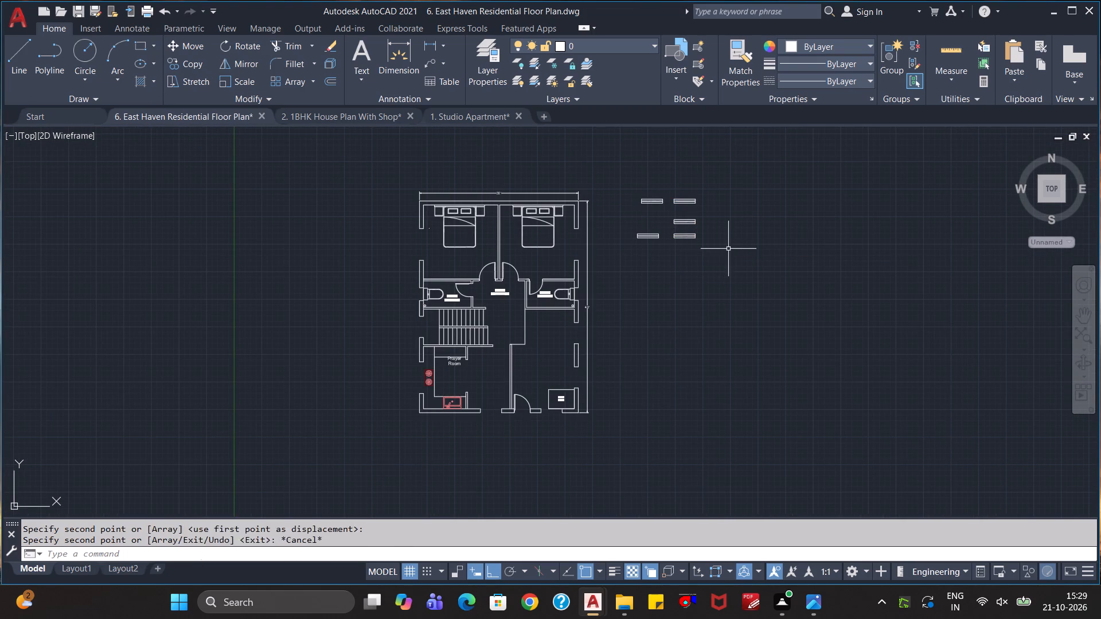
{"action": "key", "text": "Escape"}
{"action": "key", "text": "Escape"}
Rotate all five window symbols 90° clockwise about the lower-right corner of the southwestern symbol so they stand vertical.
{"action": "left_click", "coordinate": [737, 271]}
{"action": "left_click", "coordinate": [628, 169]}
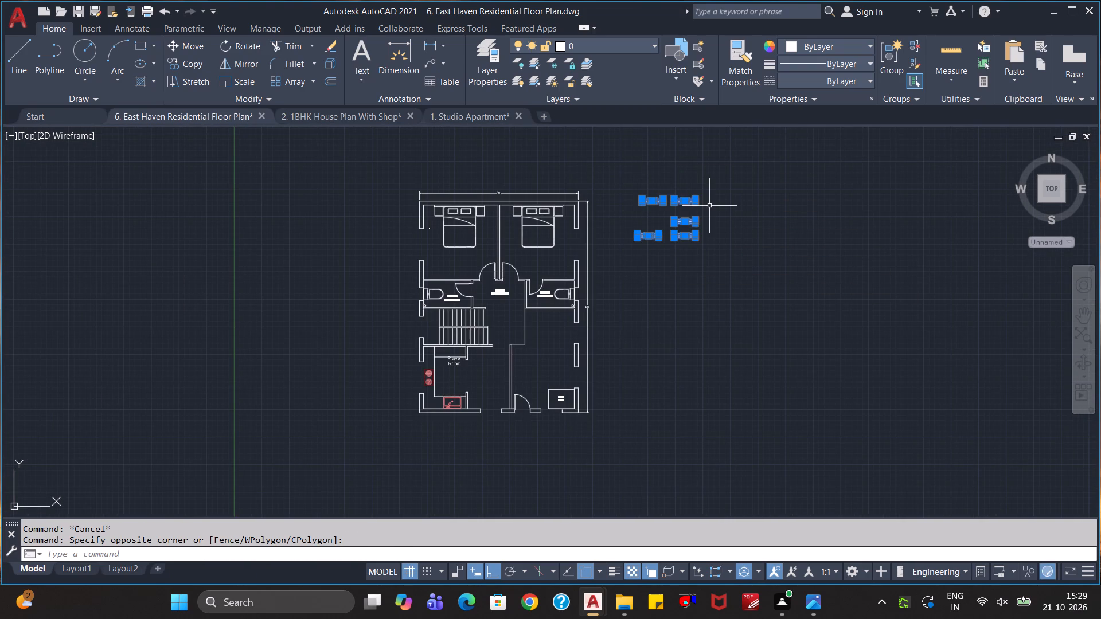
{"action": "key", "text": "r"}
{"action": "key", "text": "o"}
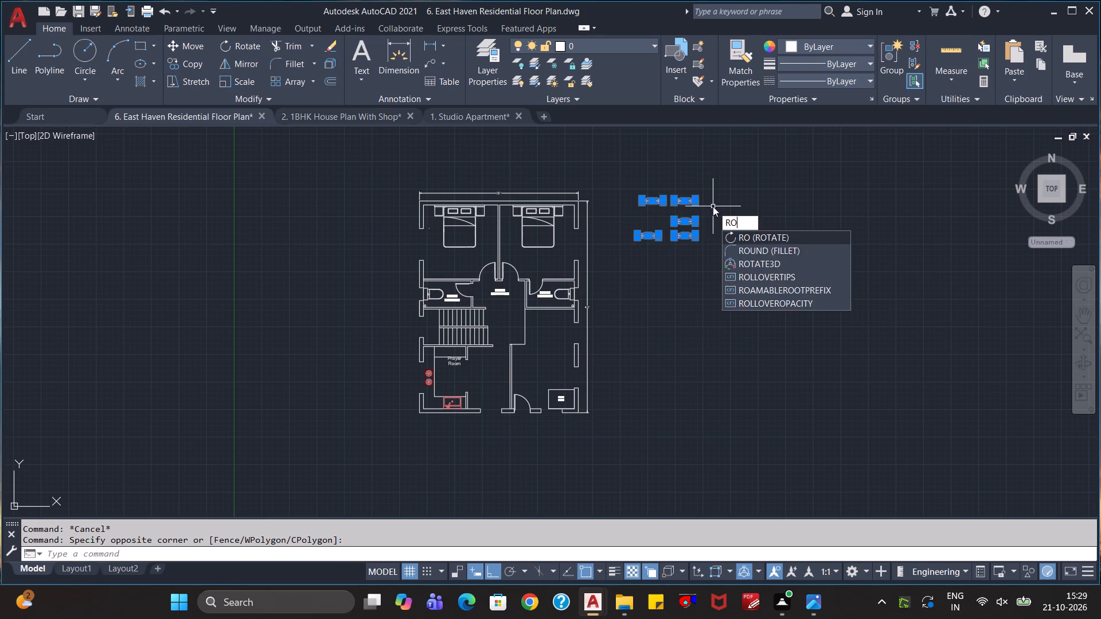
{"action": "key", "text": "Return"}
{"action": "scroll", "coordinate": [643, 280], "scroll_direction": "up", "scroll_amount": 2}
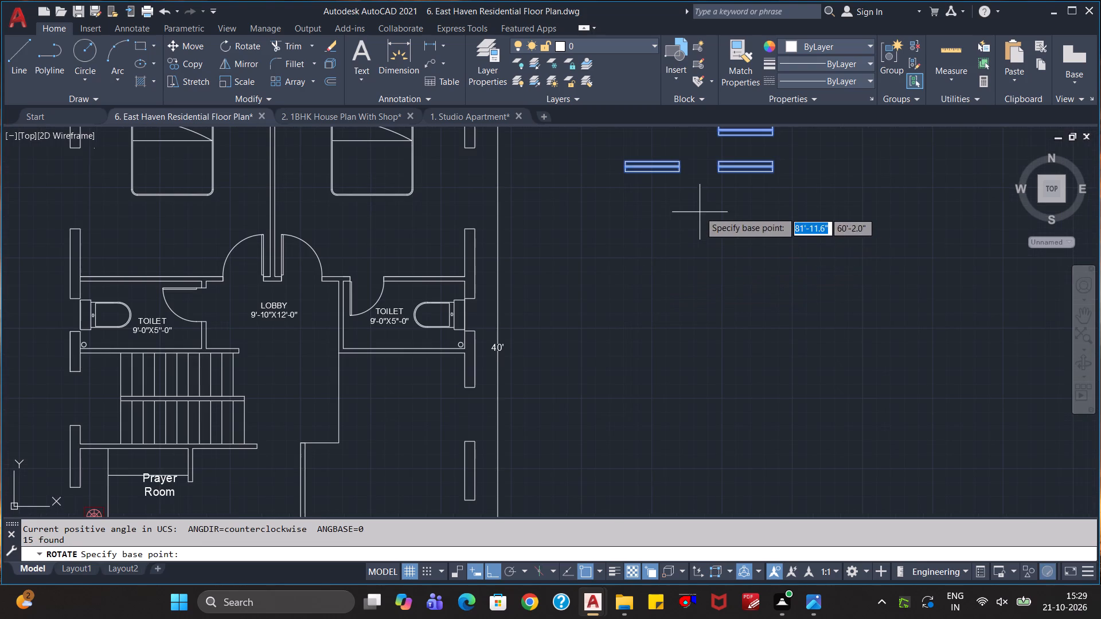
{"action": "left_click", "coordinate": [681, 174]}
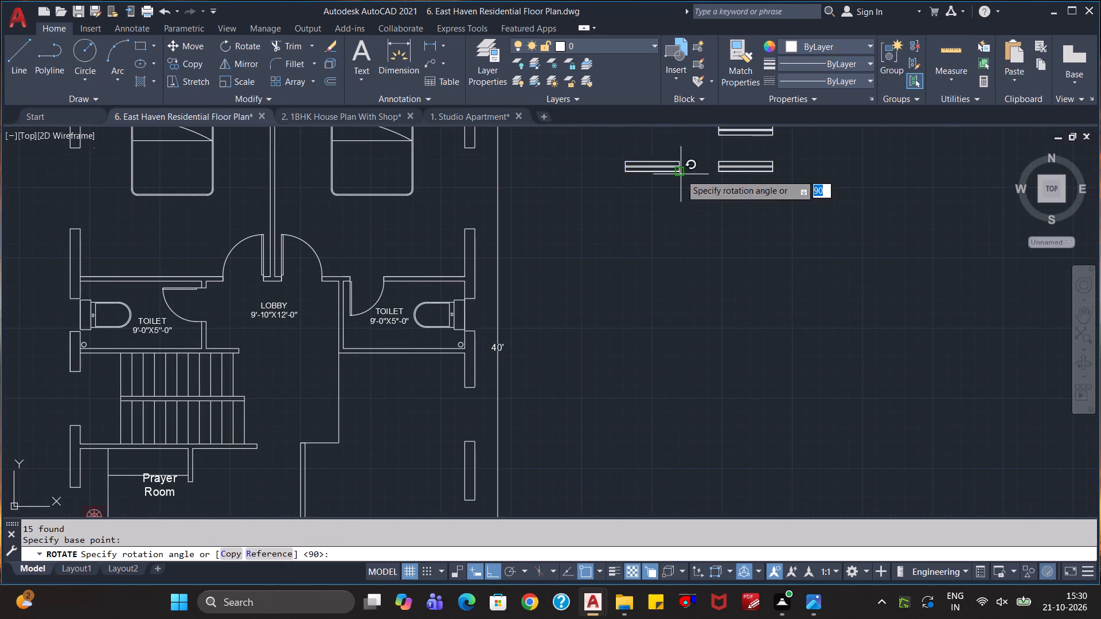
{"action": "left_click", "coordinate": [762, 306]}
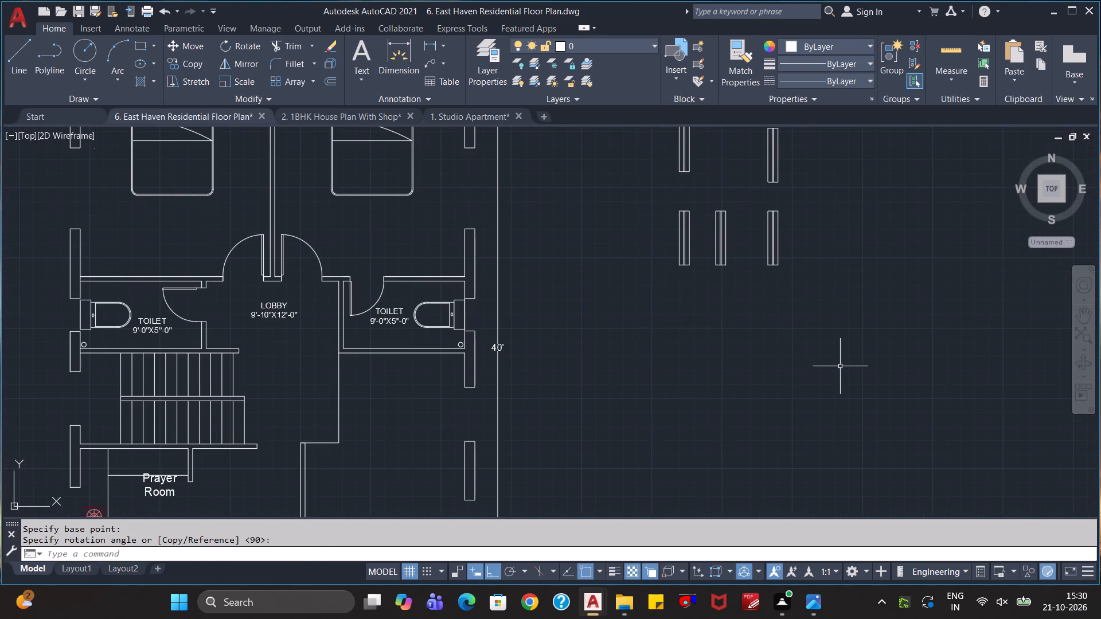
{"action": "key", "text": "Escape"}
{"action": "key", "text": "Escape"}
{"action": "scroll", "coordinate": [791, 361], "scroll_direction": "down", "scroll_amount": 1}
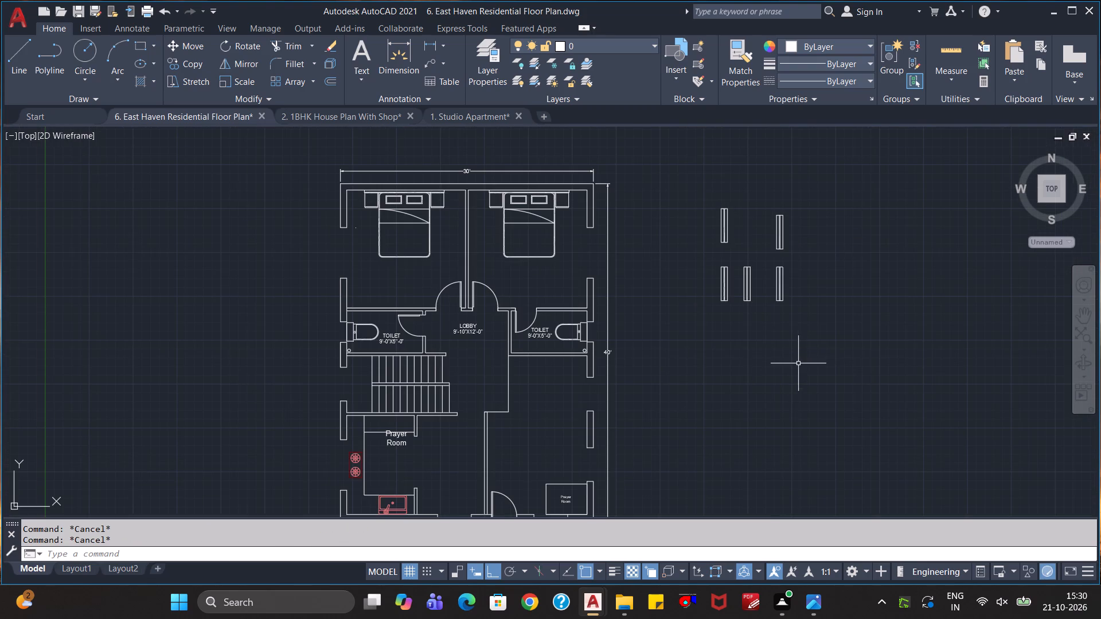
Move the southwestern window symbol by its upper-left corner into the east wall opening just south of the east toilet, with Ortho off.
{"action": "scroll", "coordinate": [798, 364], "scroll_direction": "up", "scroll_amount": 1}
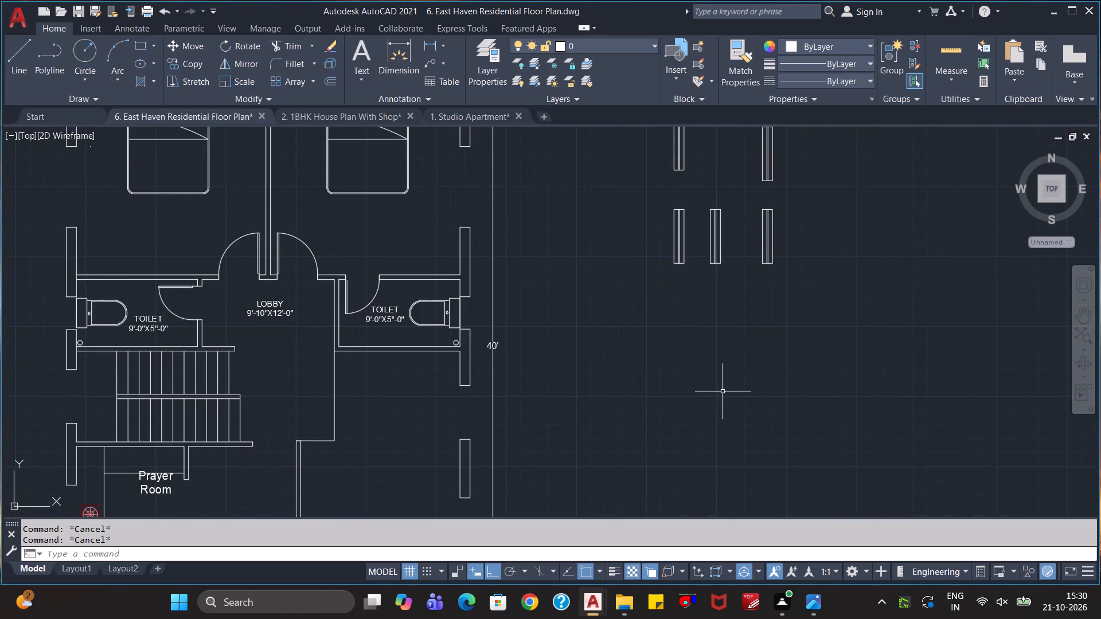
{"action": "left_click", "coordinate": [694, 281]}
{"action": "left_click", "coordinate": [664, 201]}
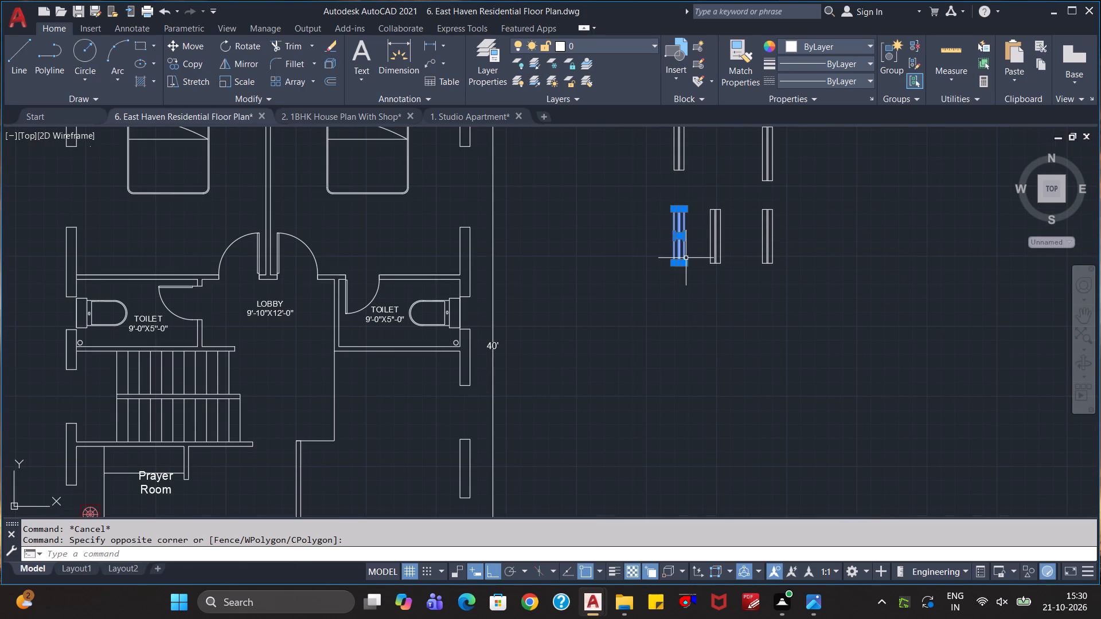
{"action": "key", "text": "m"}
{"action": "key", "text": "Return"}
{"action": "scroll", "coordinate": [675, 219], "scroll_direction": "up", "scroll_amount": 3}
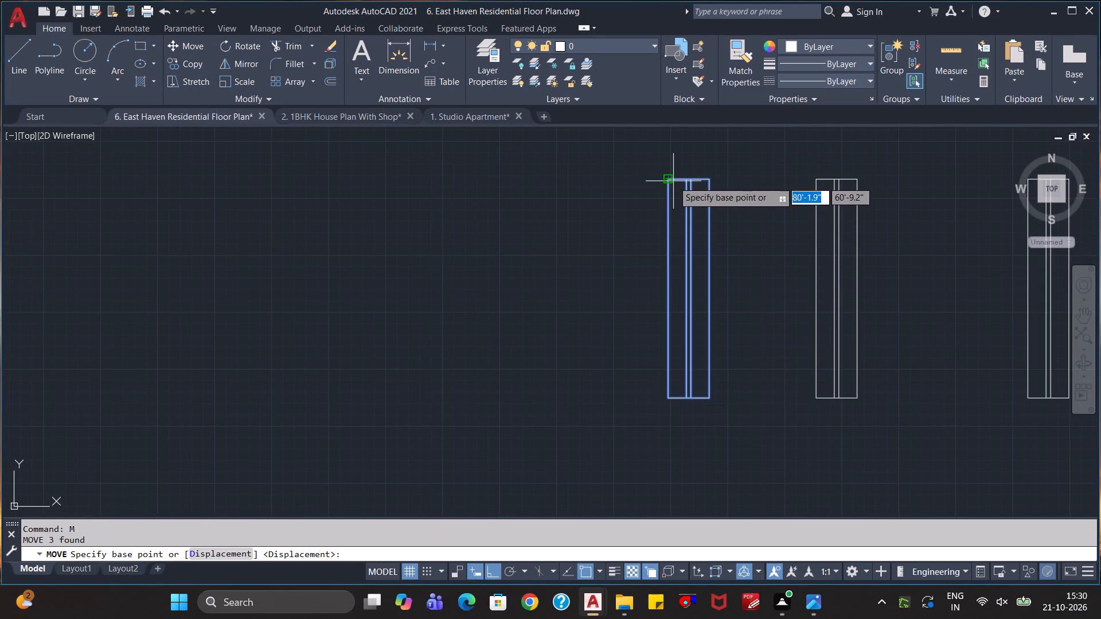
{"action": "left_click", "coordinate": [671, 181]}
{"action": "scroll", "coordinate": [487, 336], "scroll_direction": "down", "scroll_amount": 2}
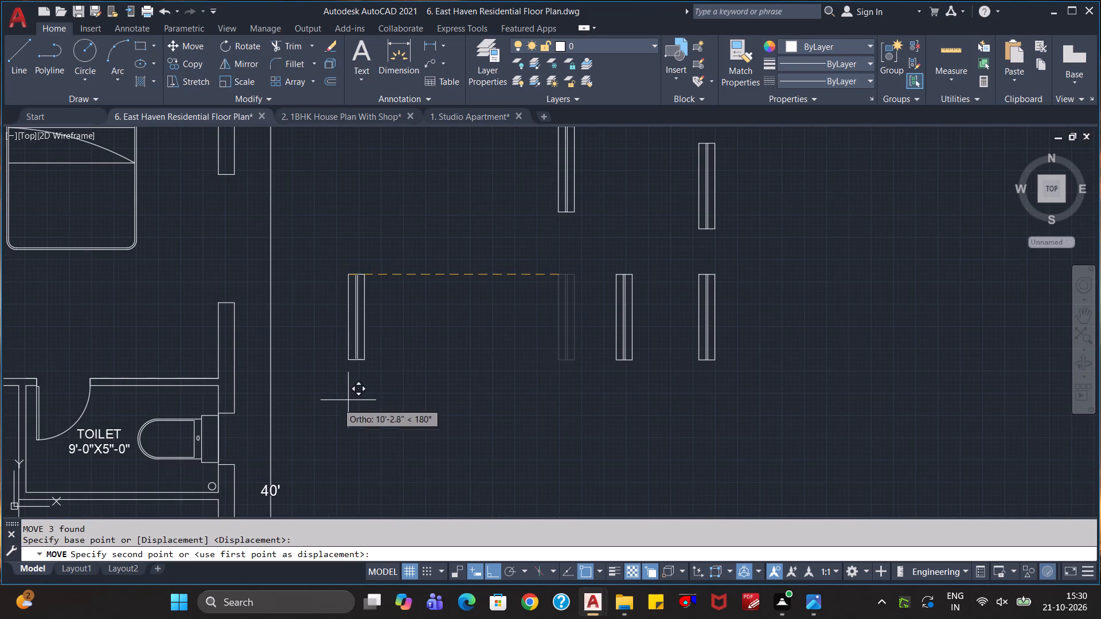
{"action": "middle_click_drag", "start_coordinate": [306, 410], "coordinate": [468, 341]}
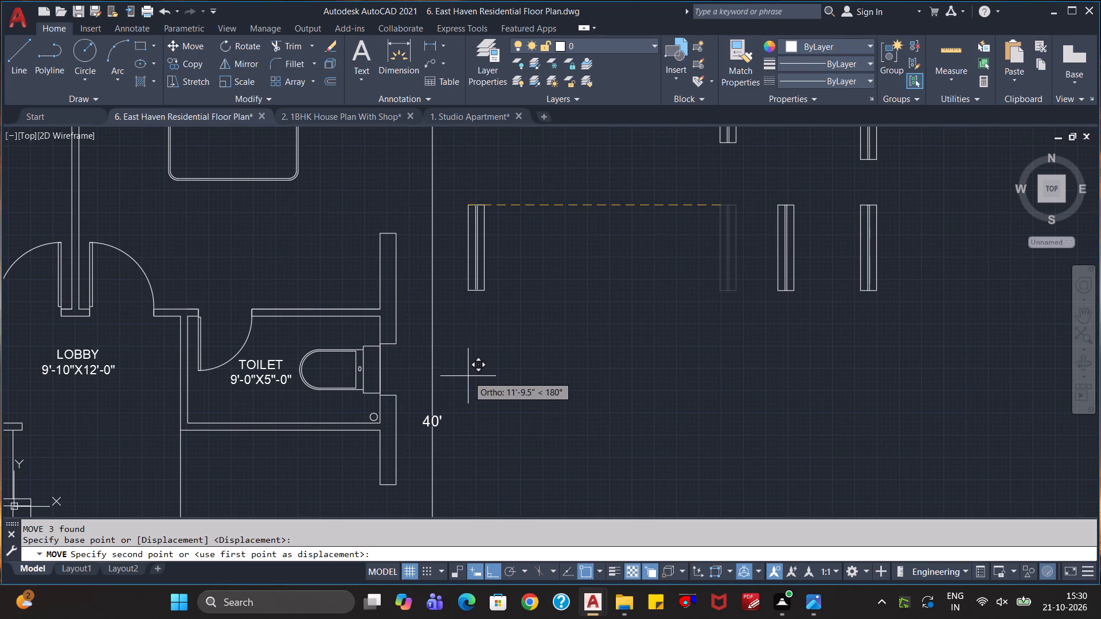
{"action": "key", "text": "F8"}
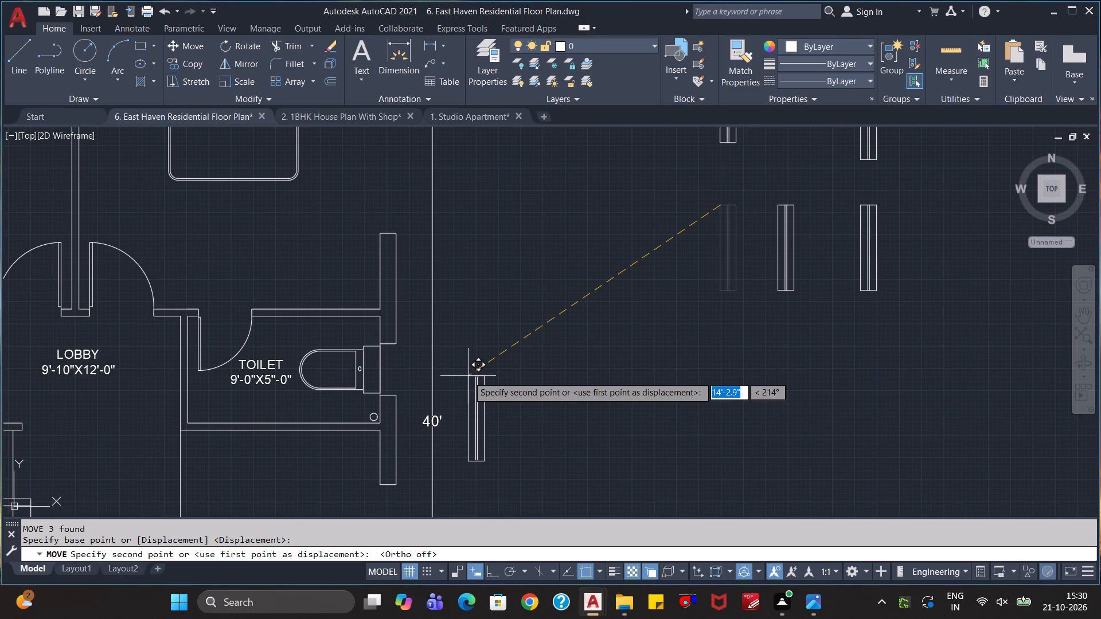
{"action": "scroll", "coordinate": [464, 381], "scroll_direction": "down", "scroll_amount": 1}
{"action": "middle_click_drag", "start_coordinate": [482, 416], "coordinate": [537, 295]}
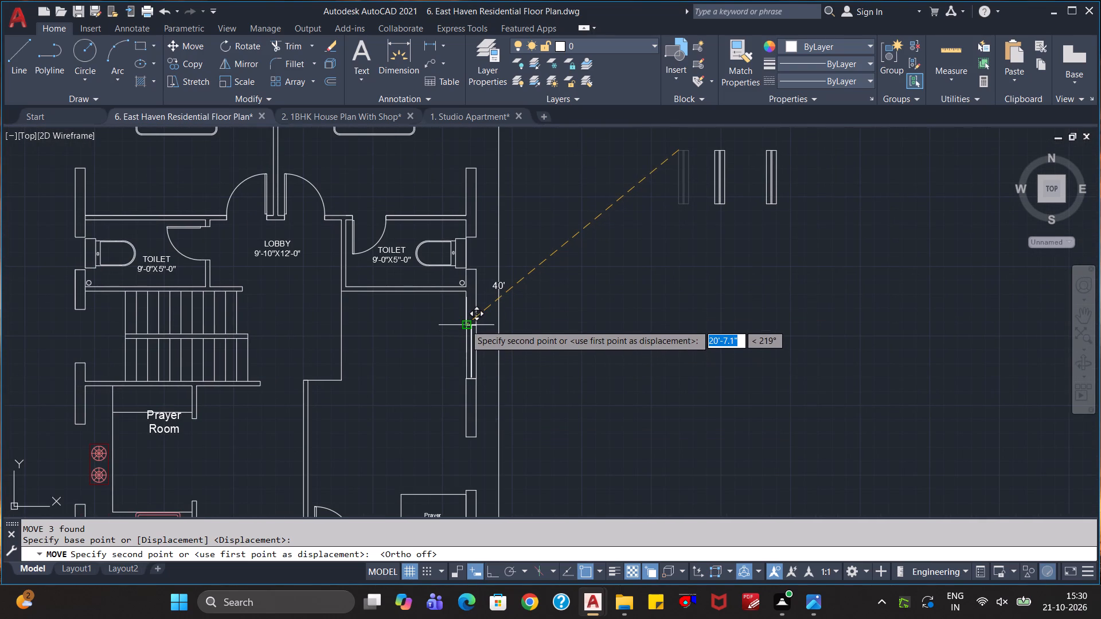
{"action": "scroll", "coordinate": [465, 324], "scroll_direction": "up", "scroll_amount": 4}
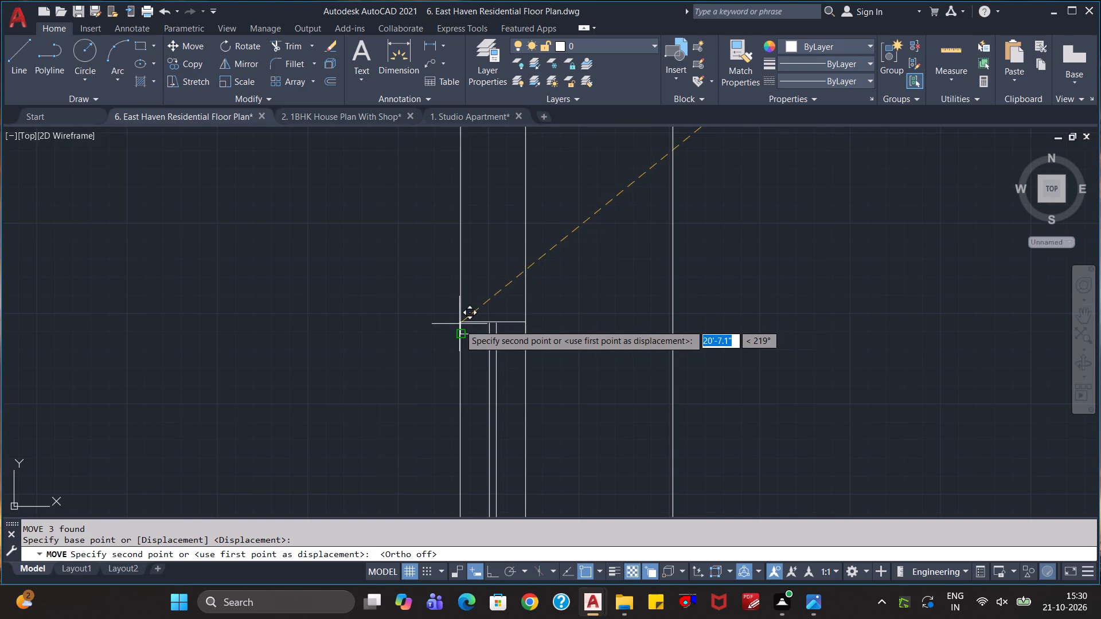
{"action": "left_click", "coordinate": [459, 334]}
{"action": "scroll", "coordinate": [559, 371], "scroll_direction": "down", "scroll_amount": 3}
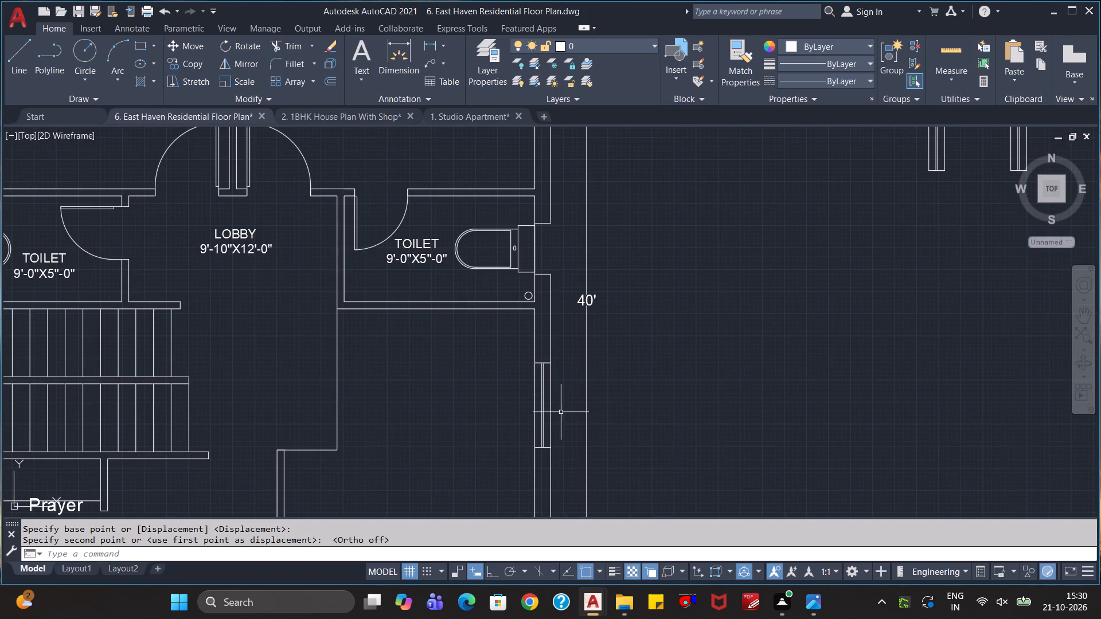
{"action": "scroll", "coordinate": [564, 446], "scroll_direction": "up", "scroll_amount": 2}
{"action": "scroll", "coordinate": [564, 446], "scroll_direction": "down", "scroll_amount": 1}
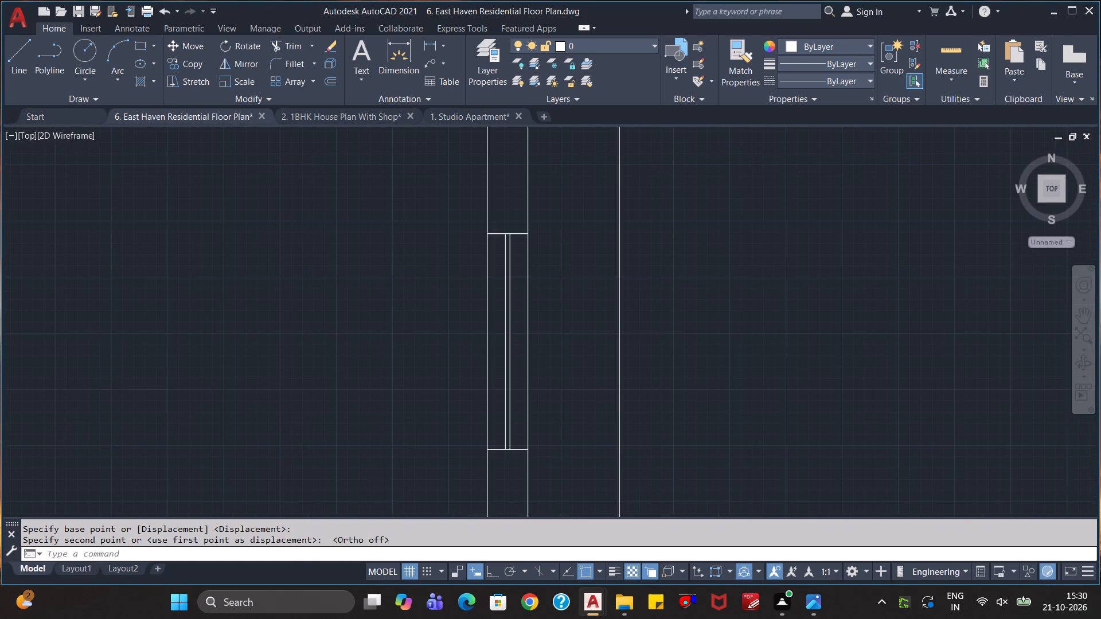
Move another vertical window symbol by its lower-left corner into the east wall opening just north of the small southeast Prayer Room.
{"action": "scroll", "coordinate": [792, 291], "scroll_direction": "down", "scroll_amount": 2}
{"action": "middle_click_drag", "start_coordinate": [852, 268], "coordinate": [851, 283]}
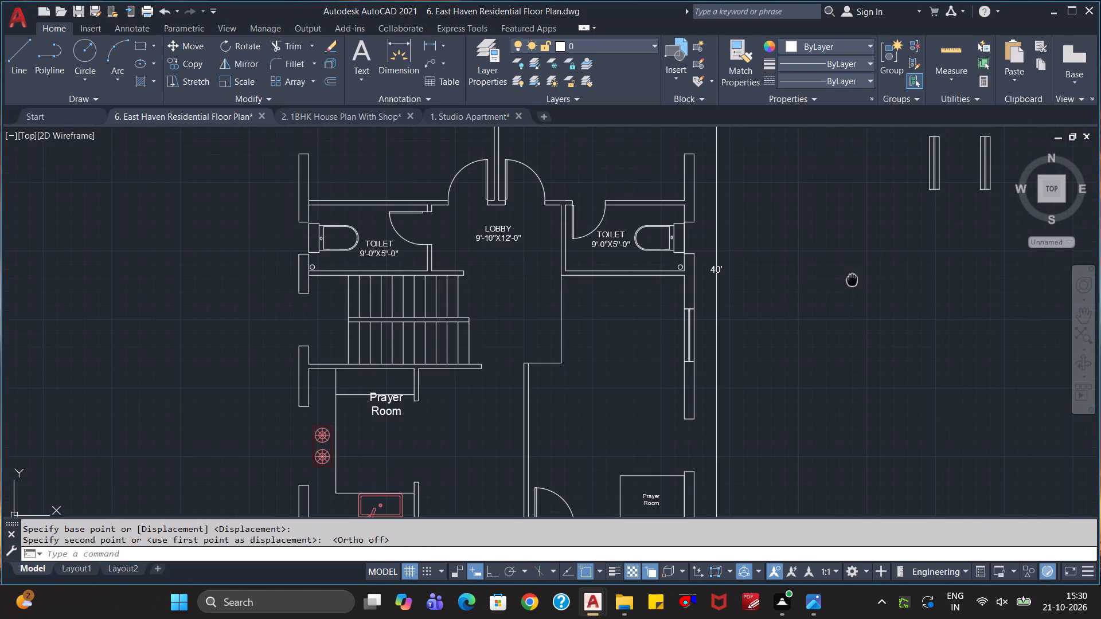
{"action": "middle_click_drag", "start_coordinate": [851, 283], "coordinate": [827, 327]}
{"action": "left_click", "coordinate": [919, 172]}
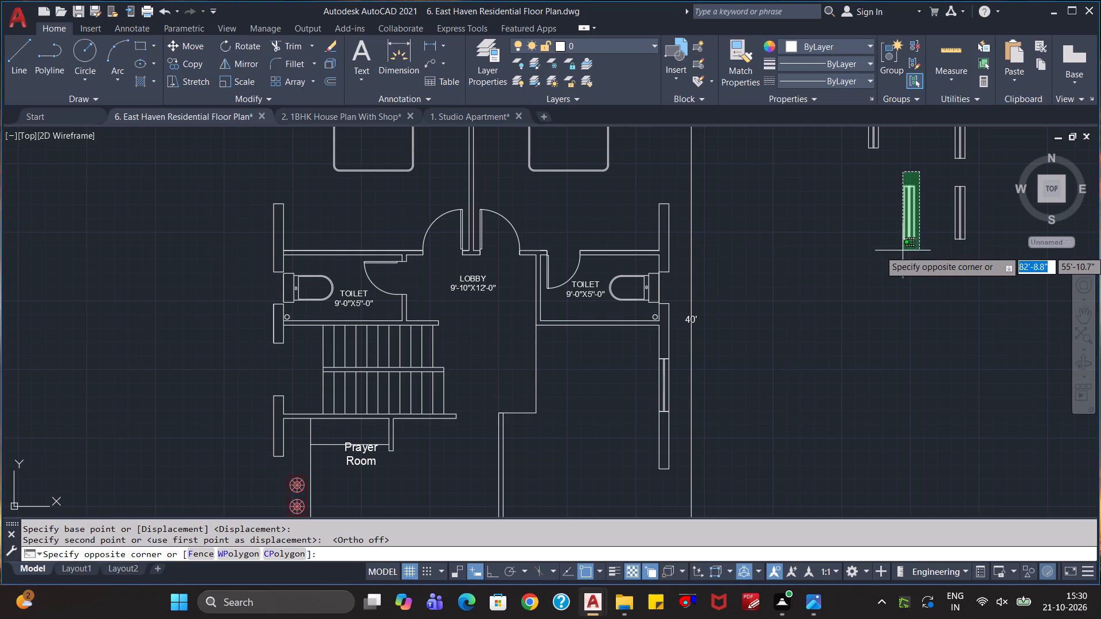
{"action": "left_click", "coordinate": [900, 255]}
{"action": "key", "text": "m"}
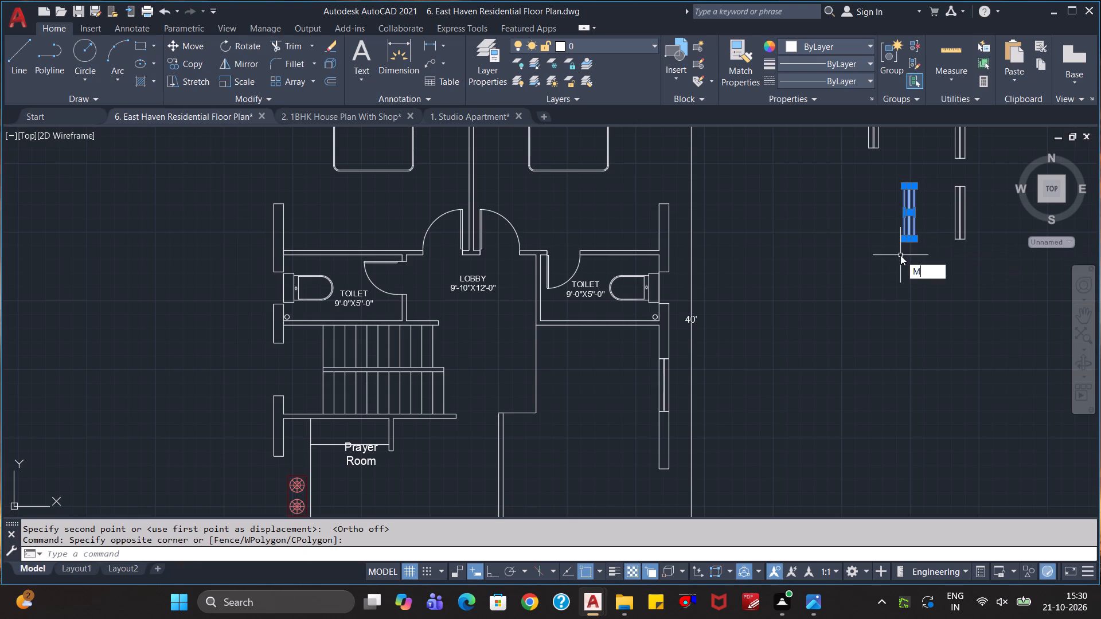
{"action": "key", "text": "Return"}
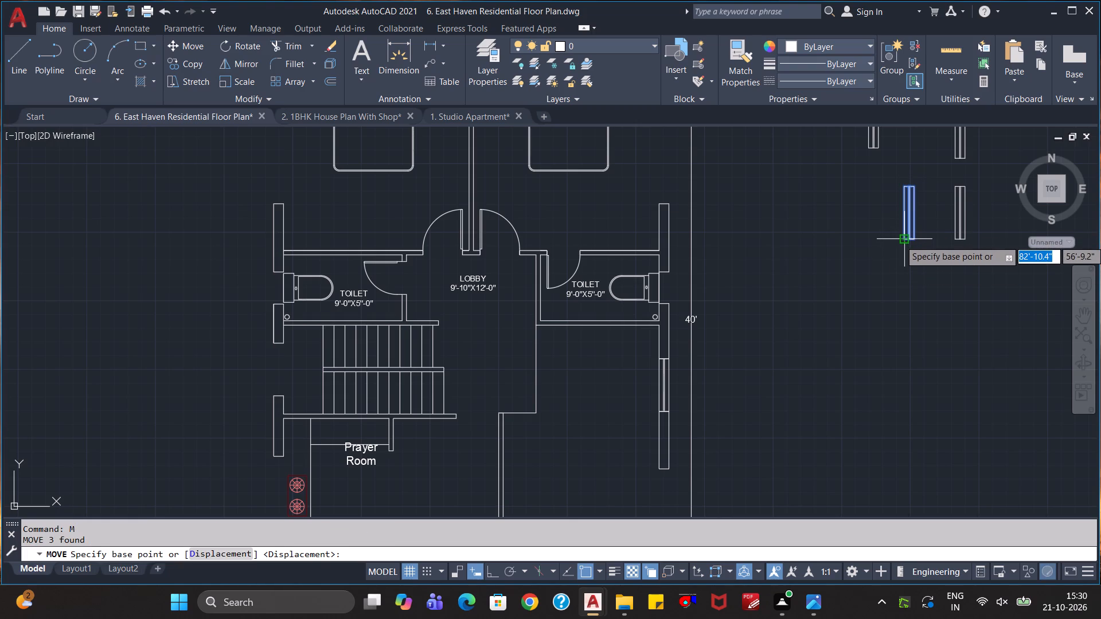
{"action": "left_click", "coordinate": [905, 240]}
{"action": "scroll", "coordinate": [798, 370], "scroll_direction": "down", "scroll_amount": 1}
{"action": "middle_click_drag", "start_coordinate": [684, 468], "coordinate": [667, 374]}
{"action": "scroll", "coordinate": [683, 461], "scroll_direction": "down", "scroll_amount": 1}
{"action": "scroll", "coordinate": [688, 364], "scroll_direction": "up", "scroll_amount": 4}
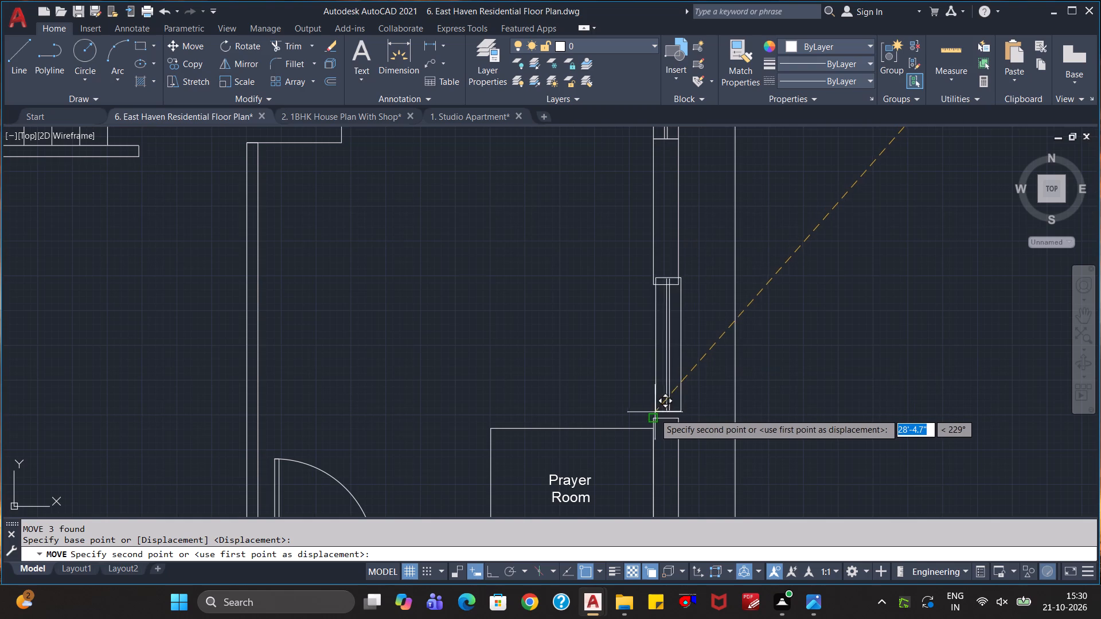
{"action": "left_click", "coordinate": [653, 417]}
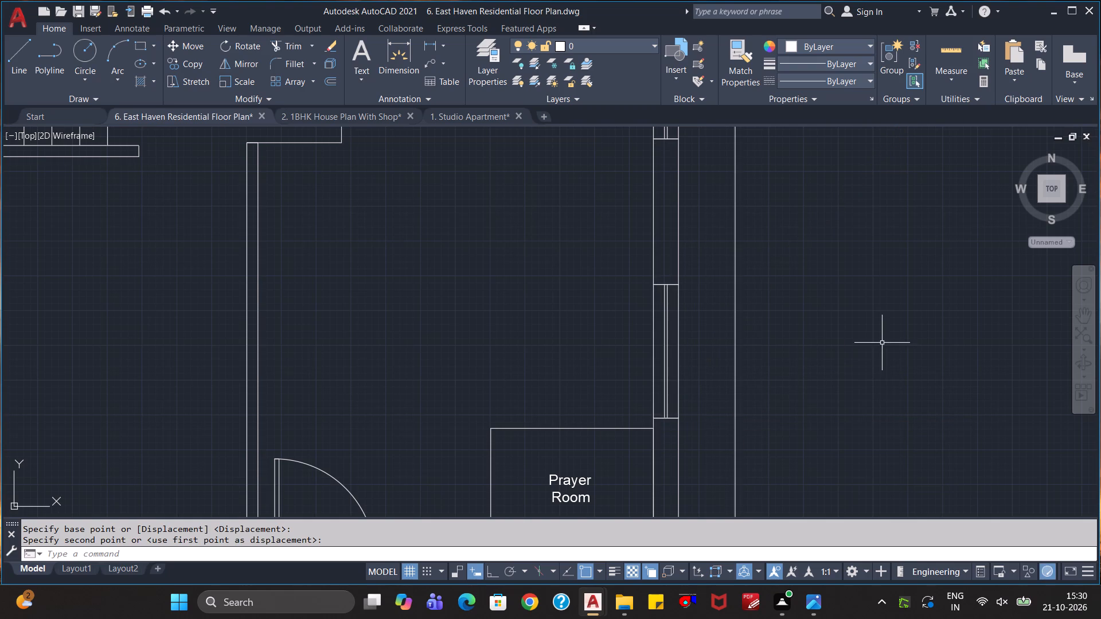
{"action": "key", "text": "Escape"}
{"action": "scroll", "coordinate": [882, 347], "scroll_direction": "down", "scroll_amount": 2}
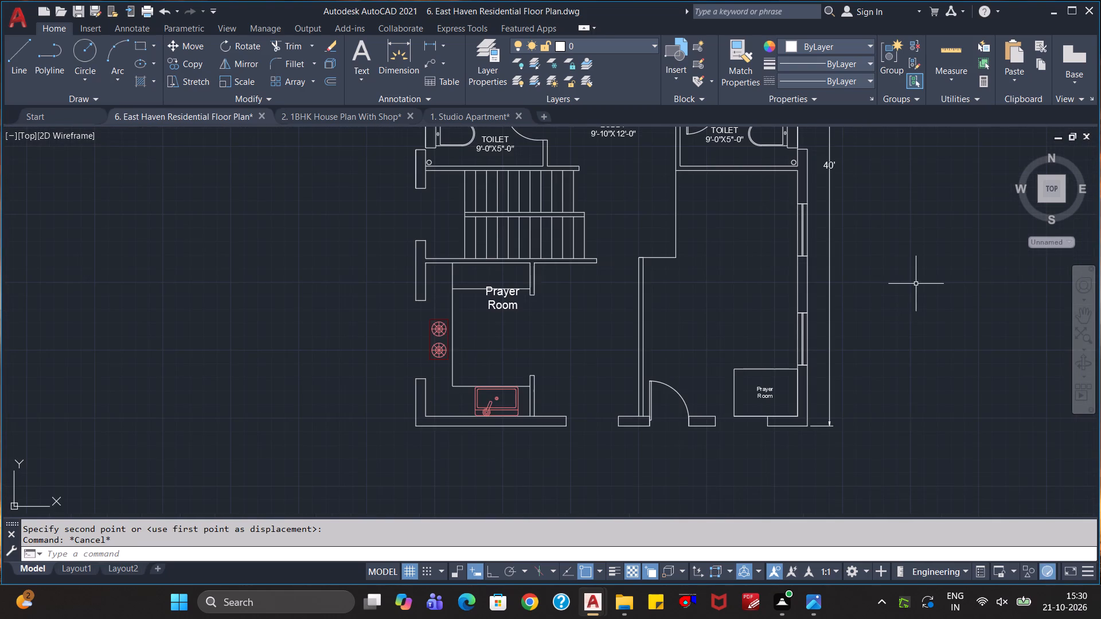
Copy the southernmost of the three loose vertical window symbols east of the plan, placing one copy farther southeast in empty space.
{"action": "middle_click_drag", "start_coordinate": [916, 284], "coordinate": [845, 399]}
{"action": "middle_click_drag", "start_coordinate": [884, 299], "coordinate": [876, 311]}
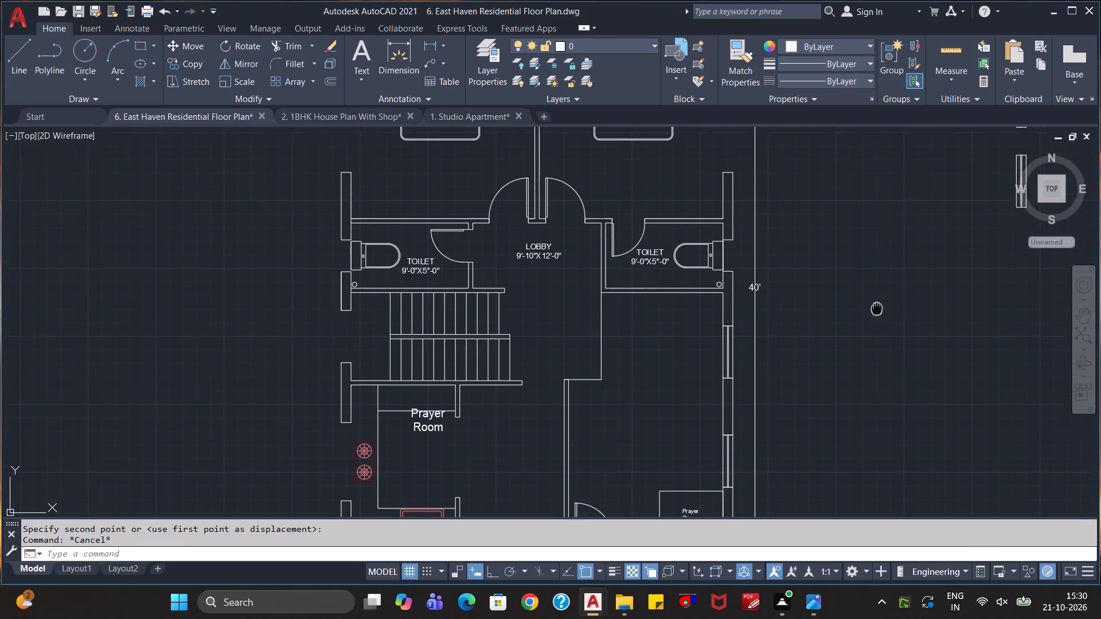
{"action": "middle_click_drag", "start_coordinate": [876, 311], "coordinate": [784, 437]}
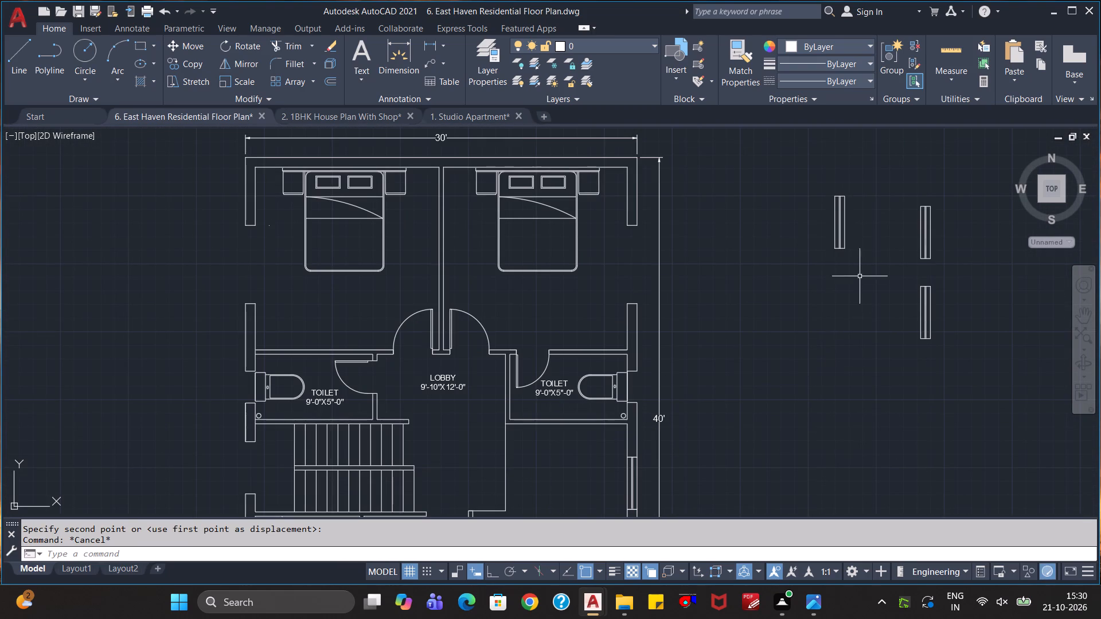
{"action": "scroll", "coordinate": [860, 284], "scroll_direction": "down", "scroll_amount": 1}
{"action": "middle_click_drag", "start_coordinate": [843, 346], "coordinate": [806, 306]}
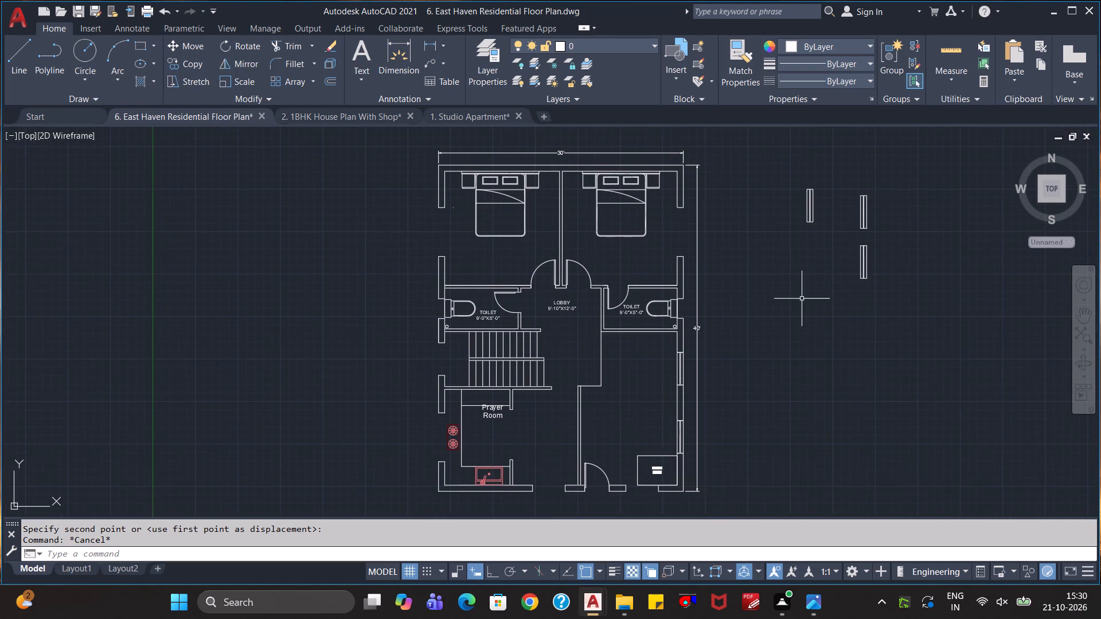
{"action": "left_click", "coordinate": [881, 289]}
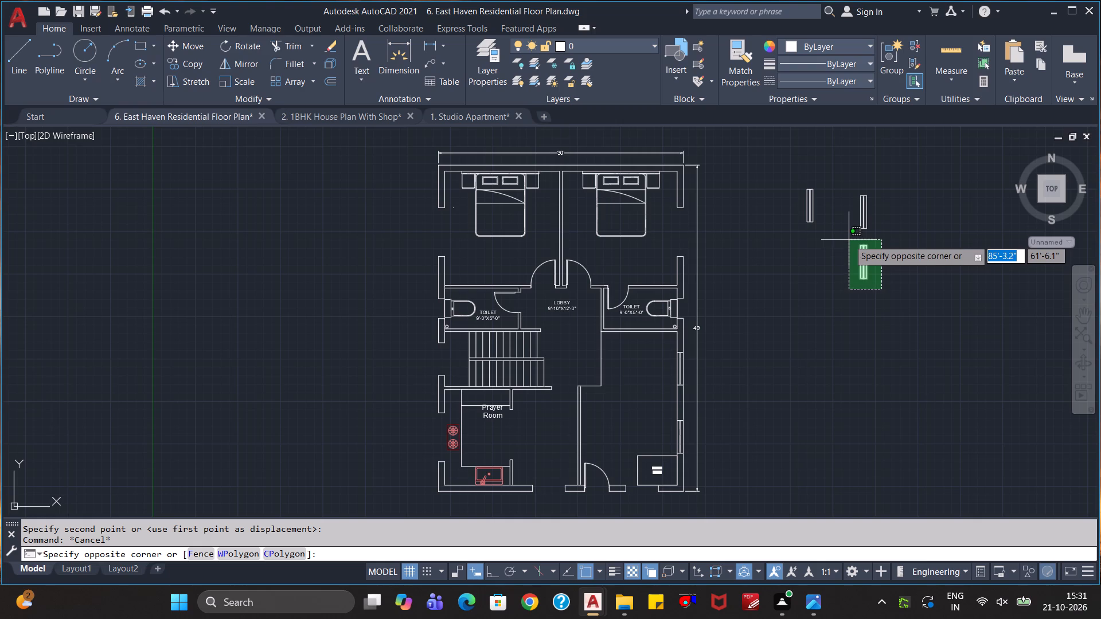
{"action": "left_click", "coordinate": [849, 240]}
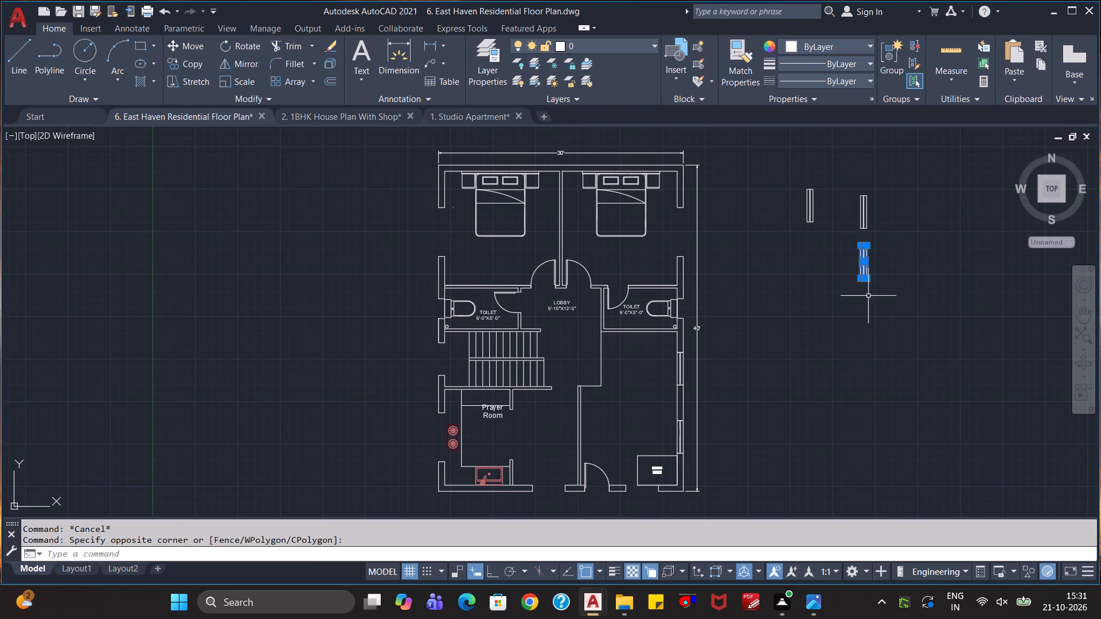
{"action": "type", "text": "CO"}
{"action": "type", "text": "CI"}
{"action": "key", "text": "BackSpace"}
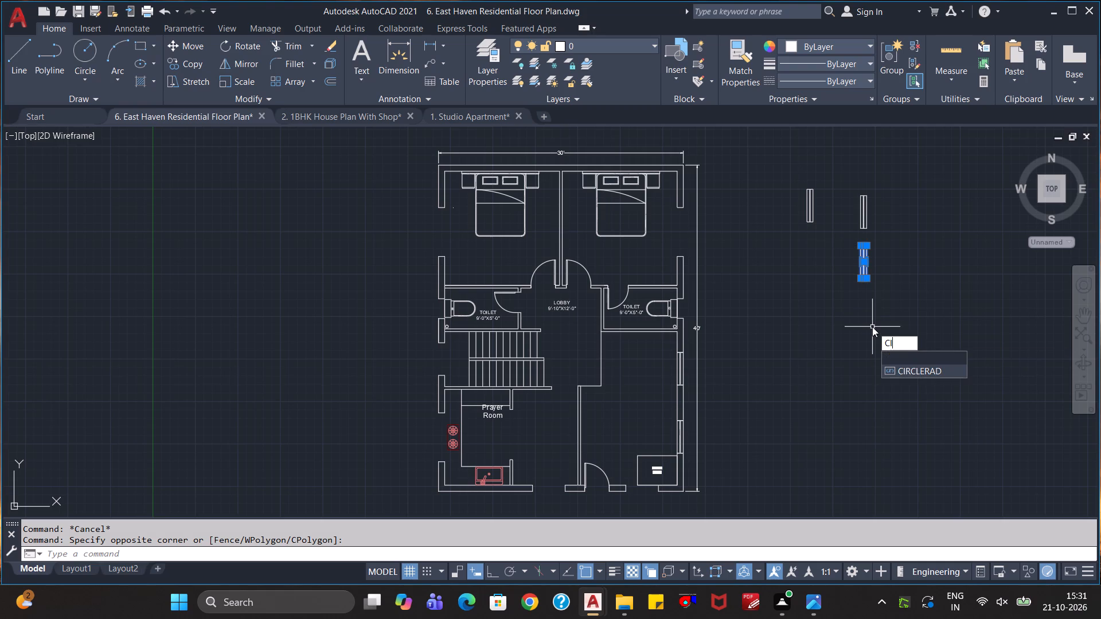
{"action": "key", "text": "p"}
{"action": "key", "text": "BackSpace"}
{"action": "key", "text": "BackSpace"}
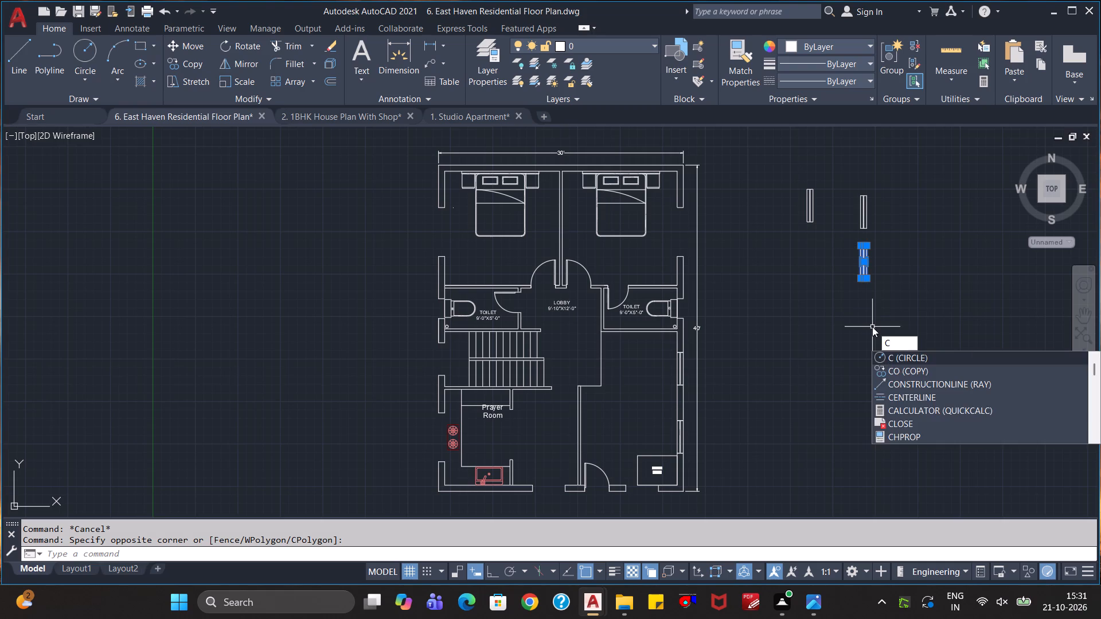
{"action": "key", "text": "o"}
{"action": "key", "text": "Return"}
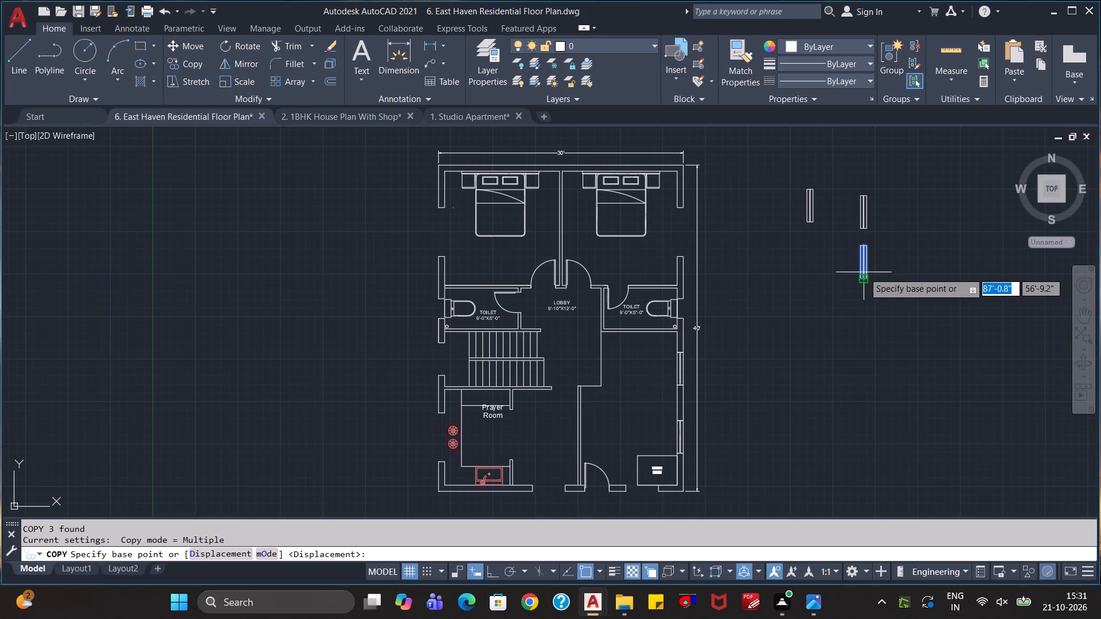
{"action": "left_click", "coordinate": [864, 272]}
{"action": "left_click", "coordinate": [961, 346]}
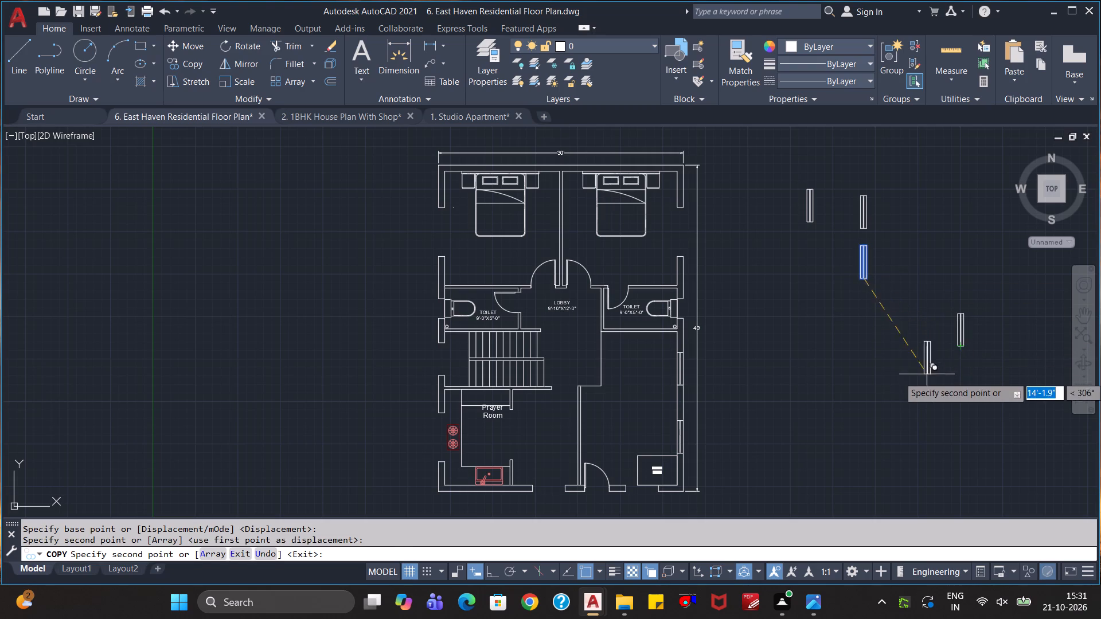
{"action": "key", "text": "Escape"}
{"action": "key", "text": "Escape"}
Move the original southern loose window symbol by its upper-left corner into the west wall opening beside the staircase.
{"action": "scroll", "coordinate": [868, 332], "scroll_direction": "up", "scroll_amount": 1}
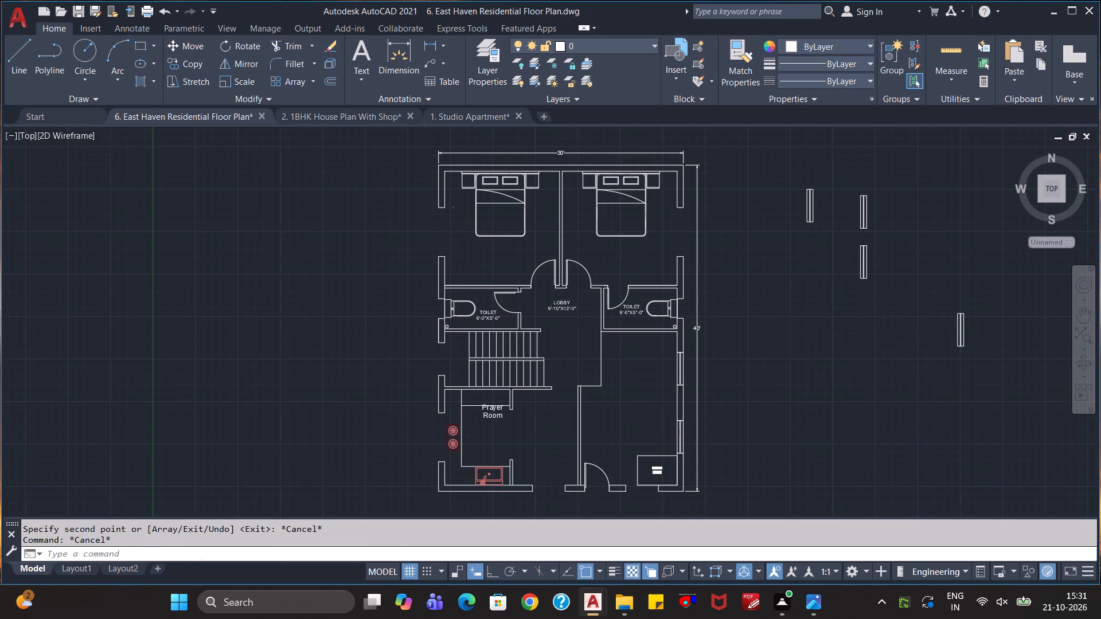
{"action": "scroll", "coordinate": [868, 332], "scroll_direction": "down", "scroll_amount": 1}
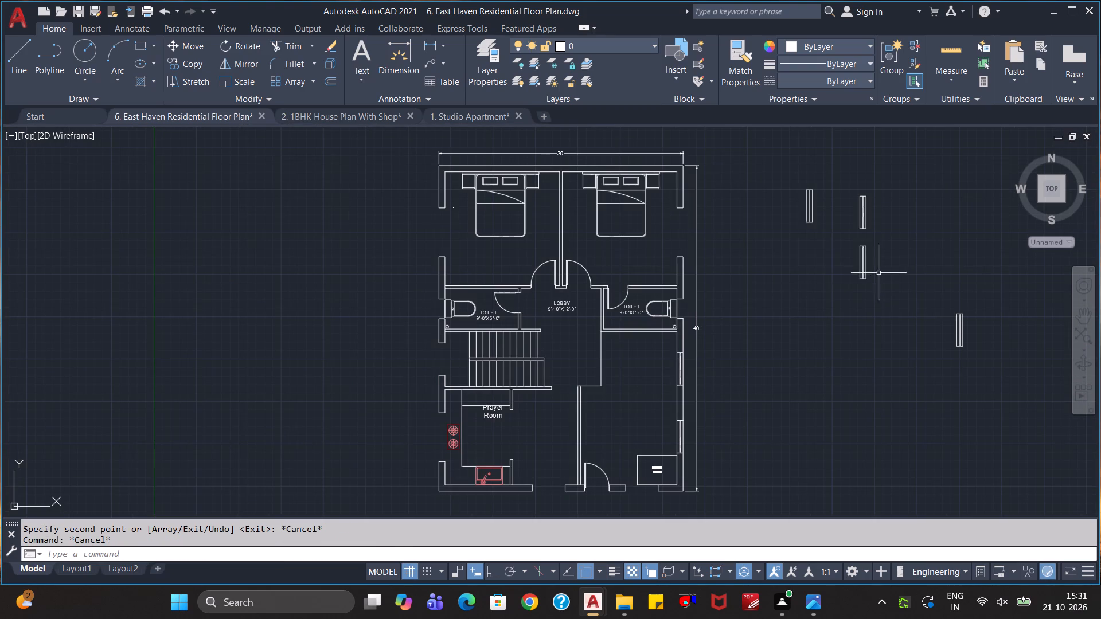
{"action": "left_click_drag", "start_coordinate": [887, 282], "coordinate": [887, 289]}
{"action": "left_click", "coordinate": [848, 248]}
{"action": "scroll", "coordinate": [872, 296], "scroll_direction": "up", "scroll_amount": 2}
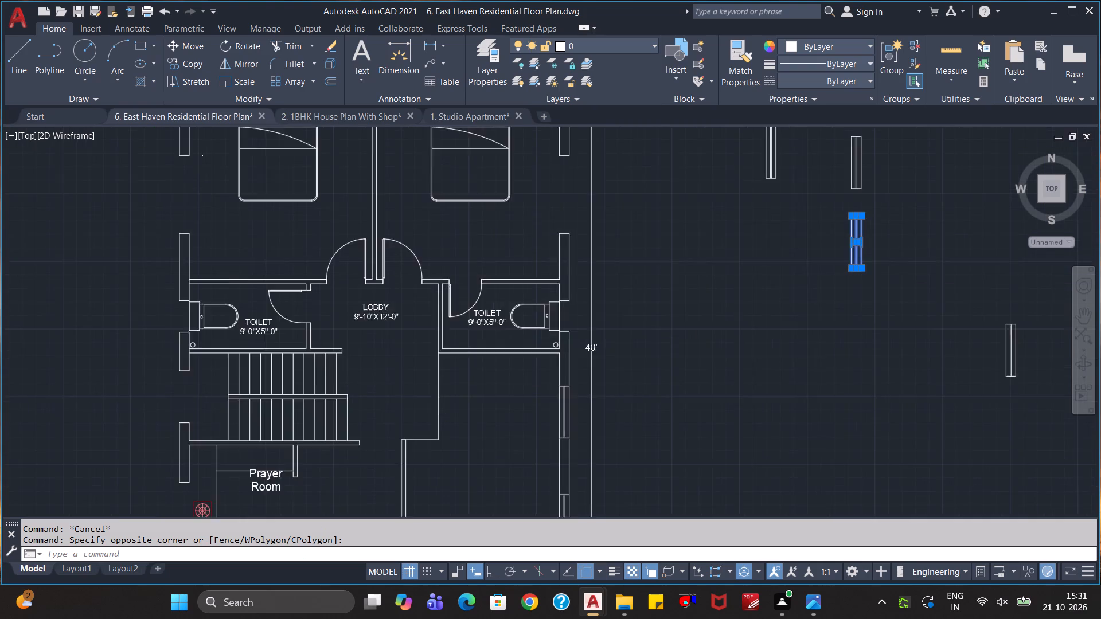
{"action": "scroll", "coordinate": [883, 242], "scroll_direction": "up", "scroll_amount": 1}
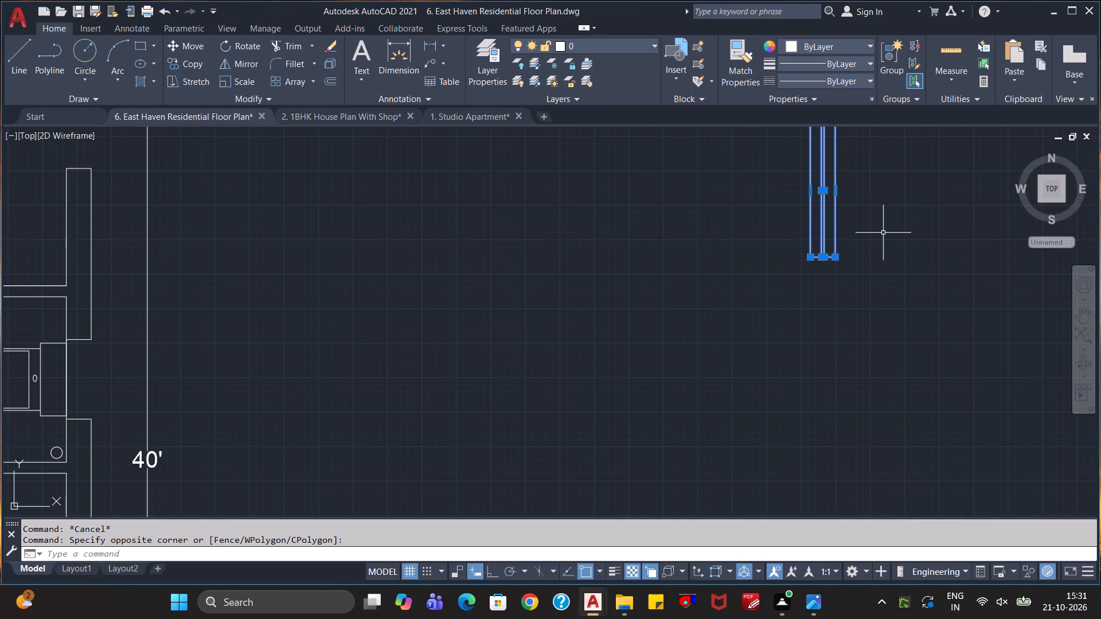
{"action": "key", "text": "m"}
{"action": "key", "text": "Return"}
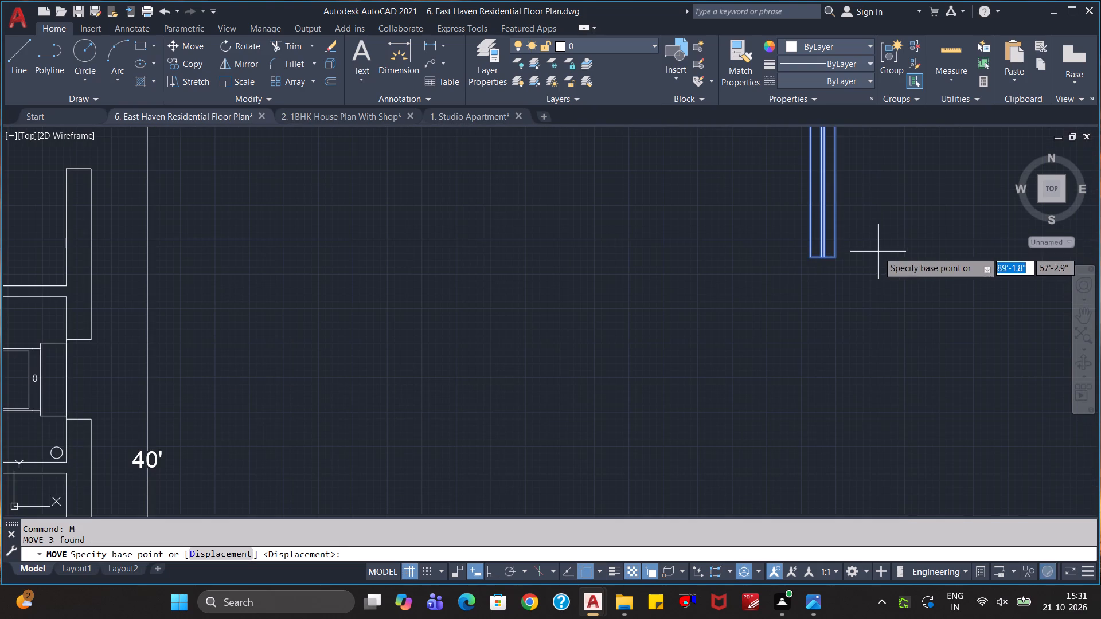
{"action": "scroll", "coordinate": [875, 252], "scroll_direction": "up", "scroll_amount": 1}
{"action": "scroll", "coordinate": [874, 232], "scroll_direction": "down", "scroll_amount": 2}
{"action": "middle_click_drag", "start_coordinate": [874, 218], "coordinate": [887, 311]}
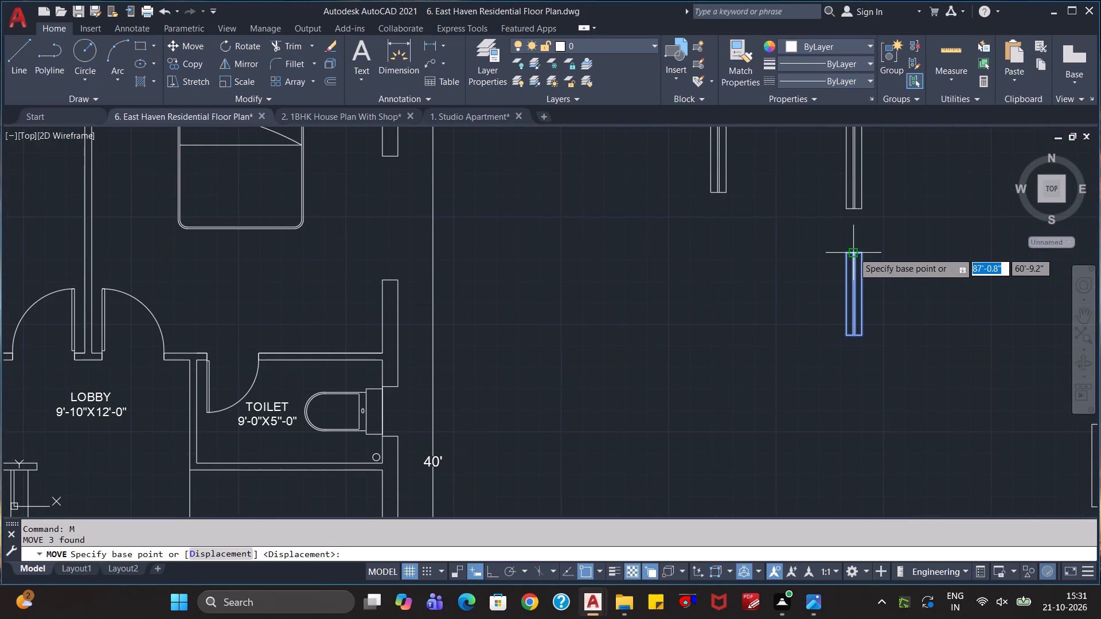
{"action": "left_click", "coordinate": [848, 254]}
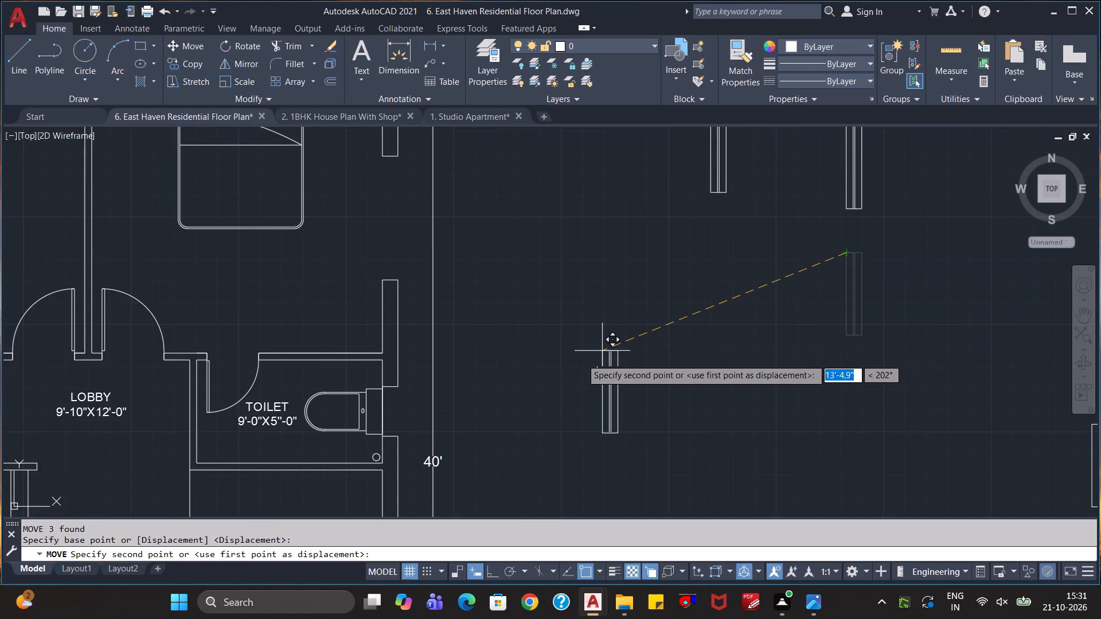
{"action": "scroll", "coordinate": [579, 360], "scroll_direction": "down", "scroll_amount": 2}
{"action": "middle_click_drag", "start_coordinate": [304, 412], "coordinate": [532, 322]}
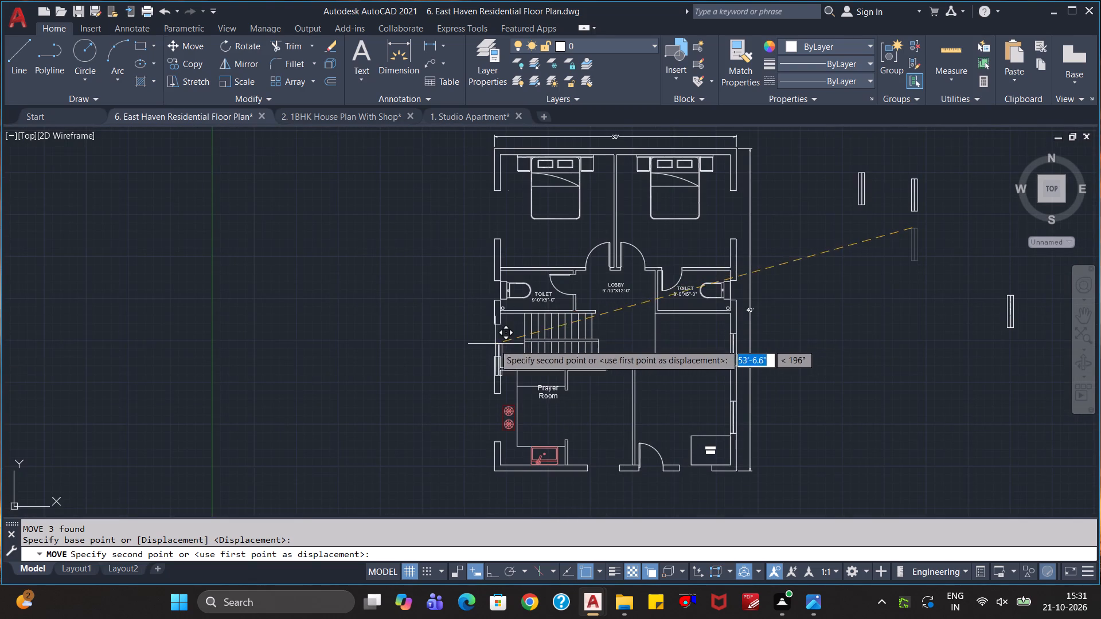
{"action": "scroll", "coordinate": [493, 337], "scroll_direction": "up", "scroll_amount": 4}
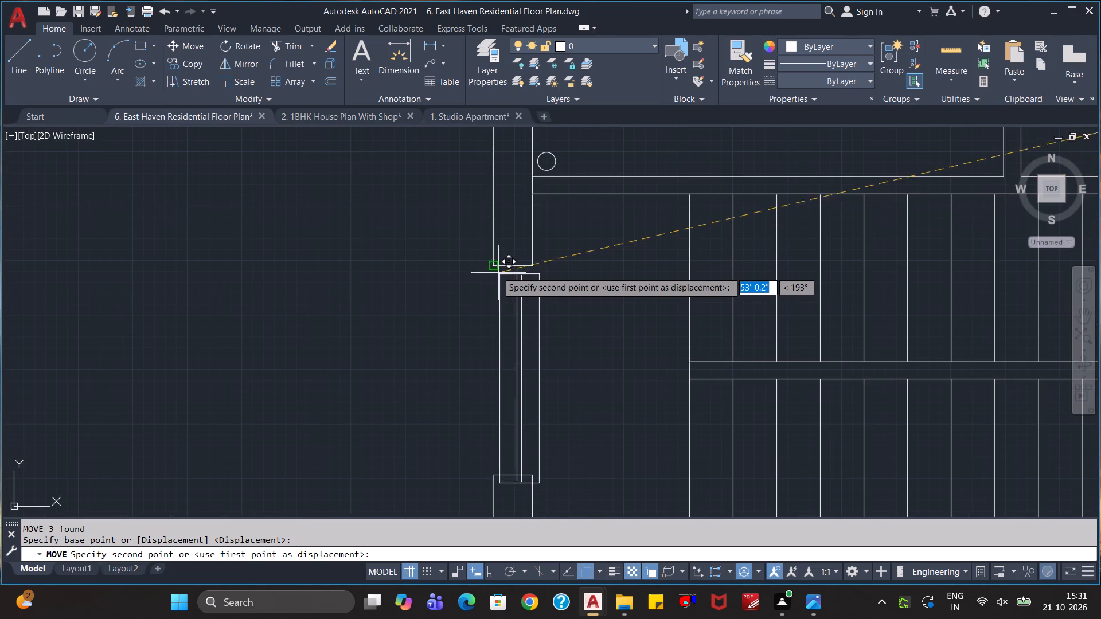
{"action": "left_click", "coordinate": [492, 265]}
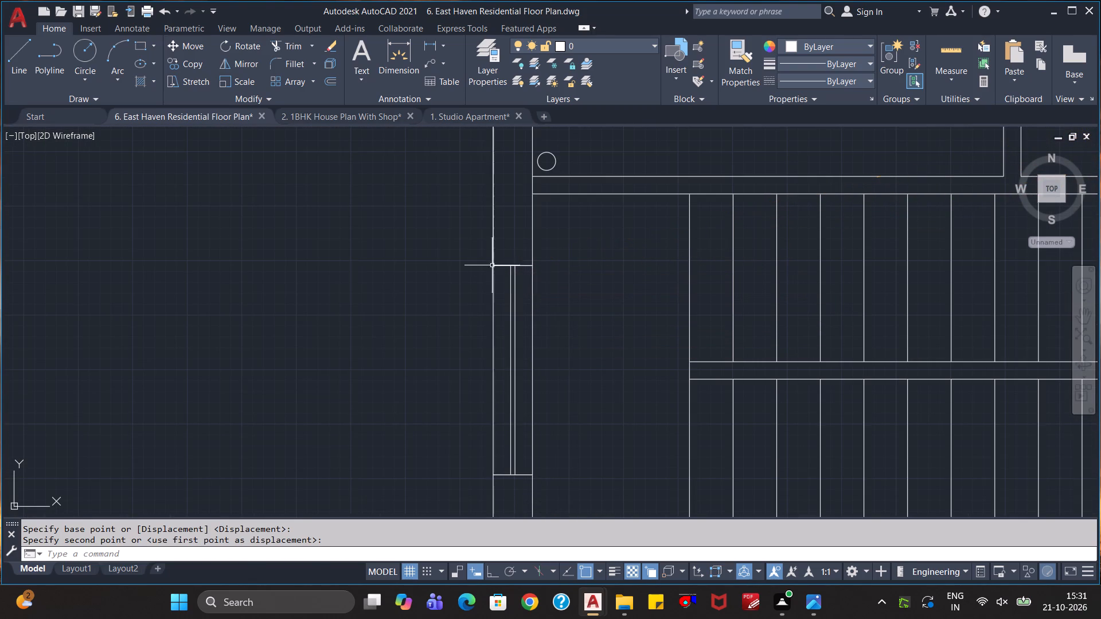
Move the westernmost loose window symbol by its upper-left corner about 31'-5" south, into the empty area east of the small Prayer Room.
{"action": "scroll", "coordinate": [595, 321], "scroll_direction": "down", "scroll_amount": 2}
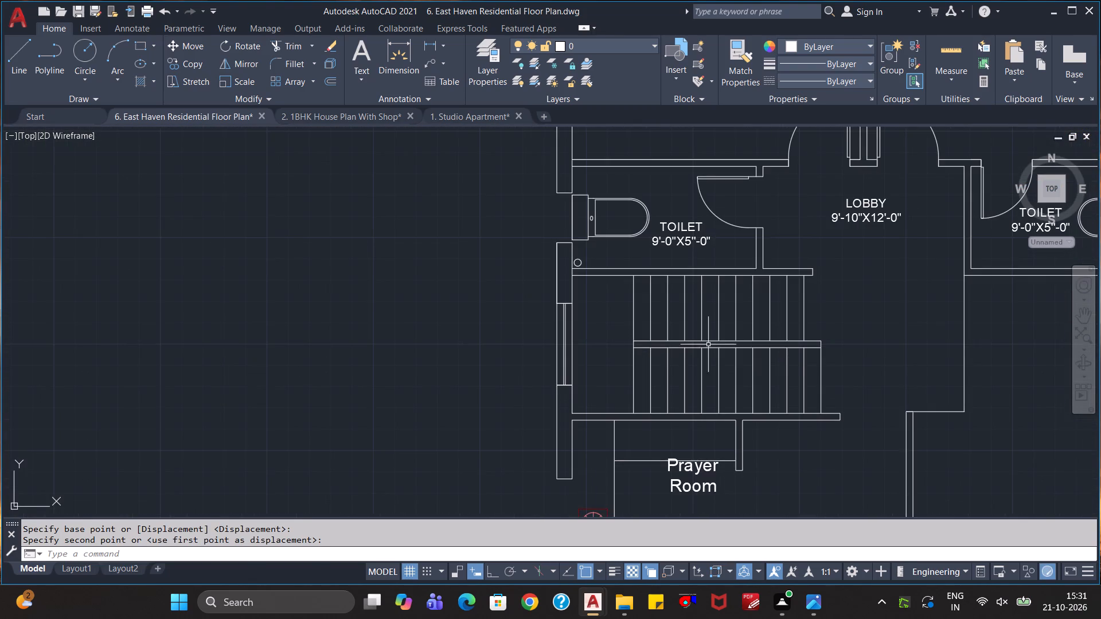
{"action": "scroll", "coordinate": [893, 315], "scroll_direction": "down", "scroll_amount": 1}
{"action": "middle_click_drag", "start_coordinate": [893, 315], "coordinate": [776, 459]}
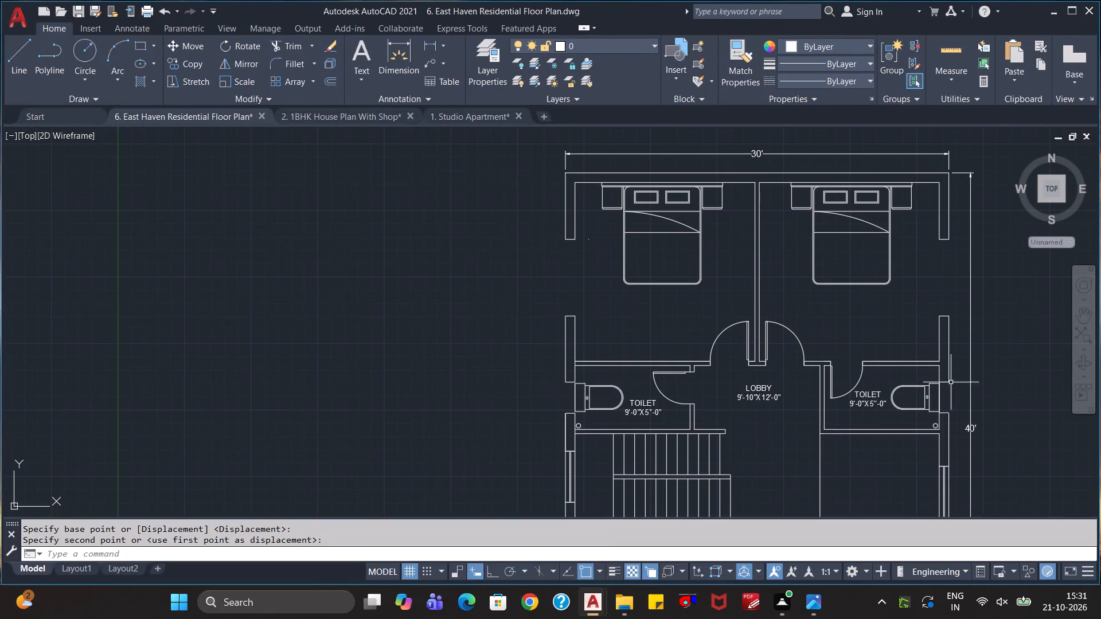
{"action": "middle_click_drag", "start_coordinate": [1010, 349], "coordinate": [708, 359]}
{"action": "left_click", "coordinate": [872, 291]}
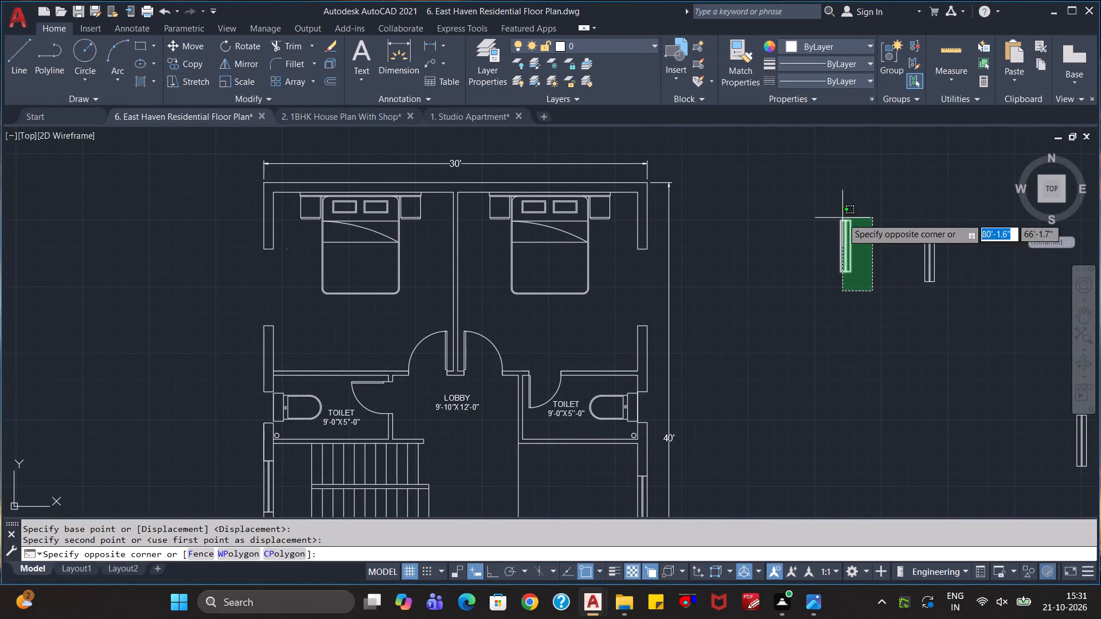
{"action": "left_click", "coordinate": [823, 209]}
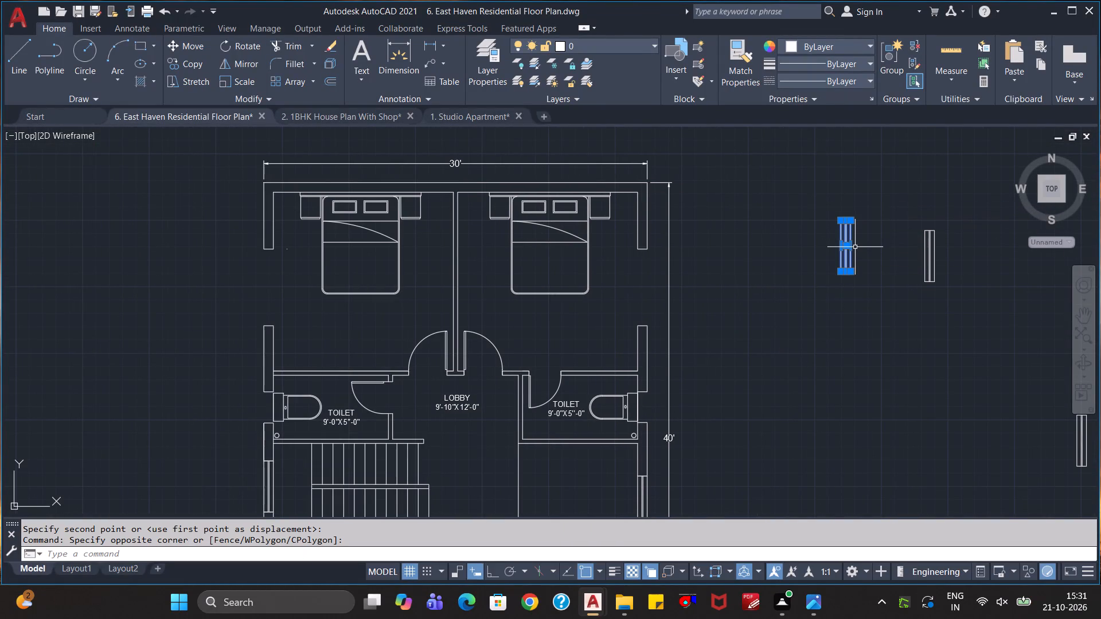
{"action": "key", "text": "m"}
{"action": "key", "text": "Return"}
{"action": "scroll", "coordinate": [840, 220], "scroll_direction": "up", "scroll_amount": 3}
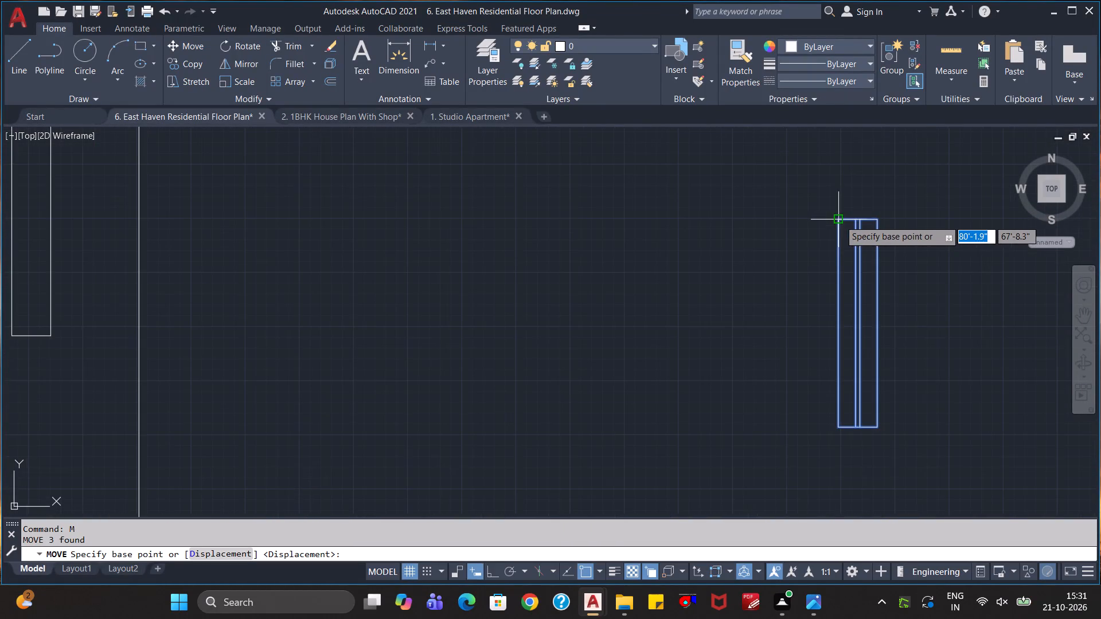
{"action": "left_click", "coordinate": [836, 222]}
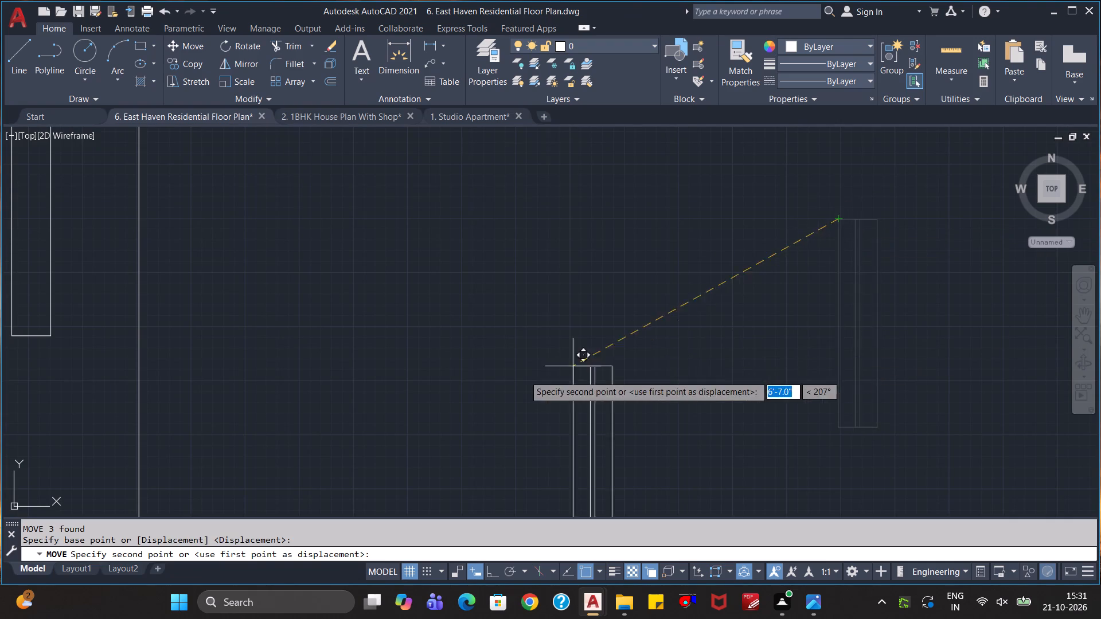
{"action": "scroll", "coordinate": [517, 375], "scroll_direction": "down", "scroll_amount": 3}
{"action": "middle_click_drag", "start_coordinate": [176, 389], "coordinate": [563, 372]}
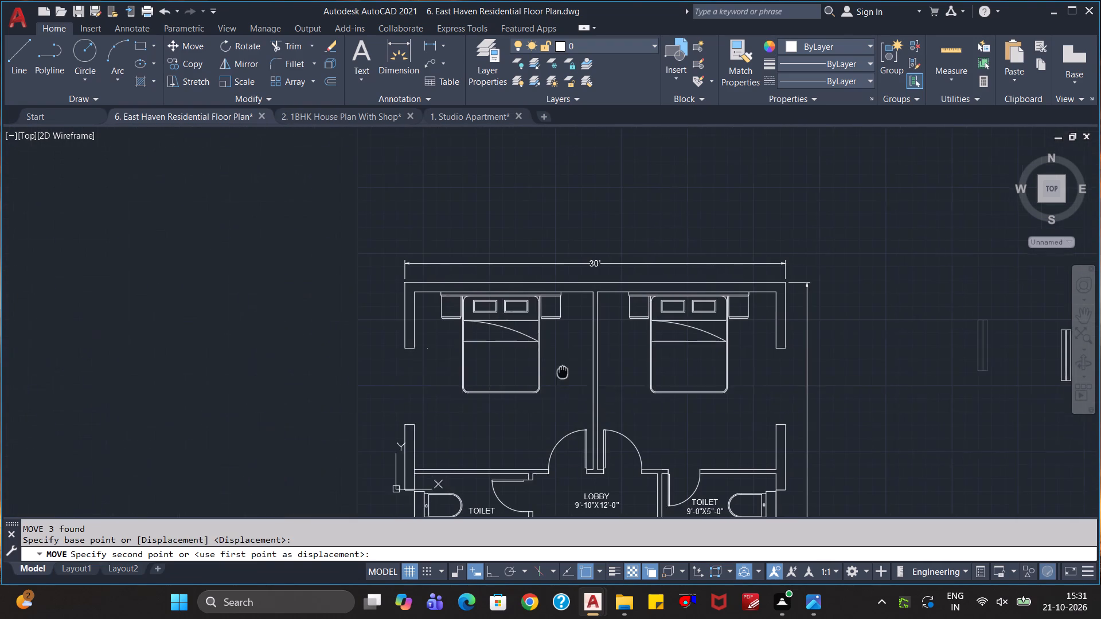
{"action": "scroll", "coordinate": [412, 374], "scroll_direction": "up", "scroll_amount": 2}
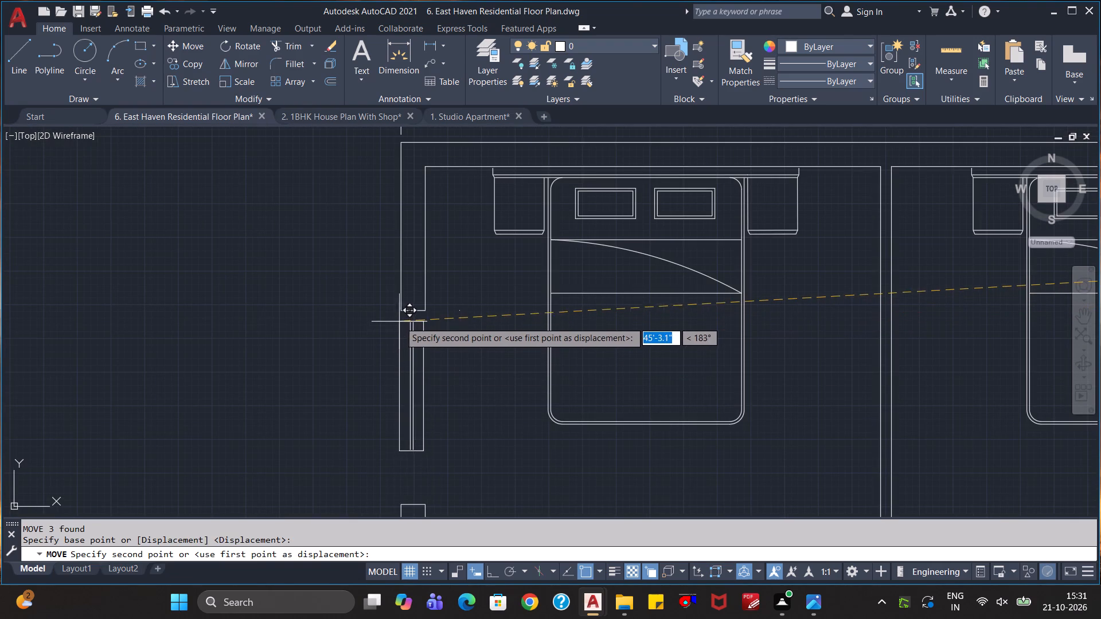
{"action": "scroll", "coordinate": [510, 386], "scroll_direction": "down", "scroll_amount": 2}
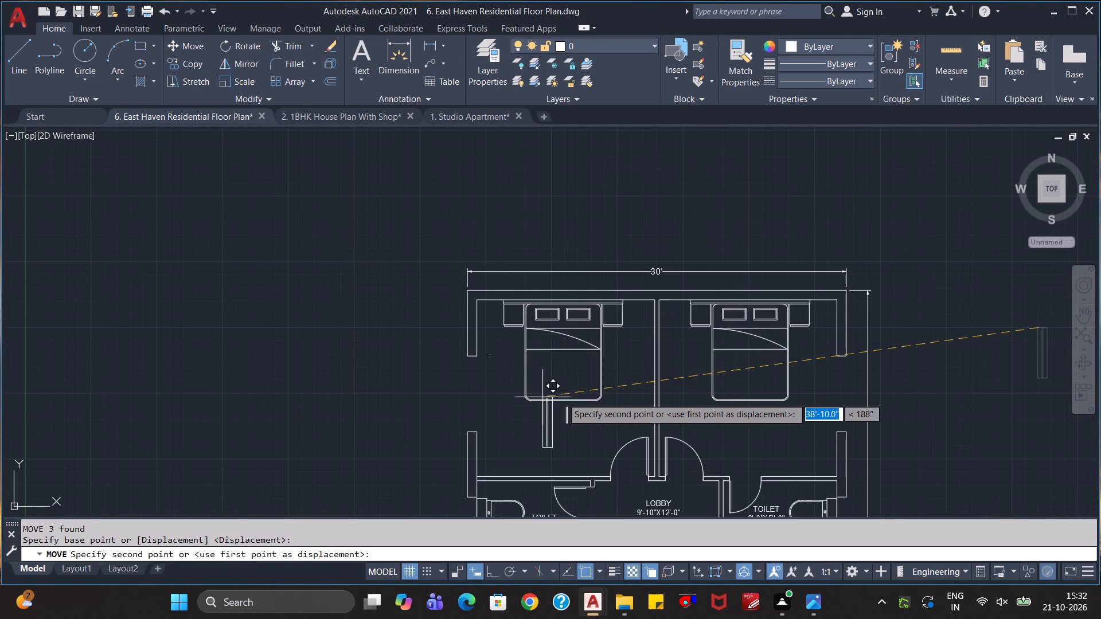
{"action": "middle_click_drag", "start_coordinate": [618, 387], "coordinate": [300, 308]}
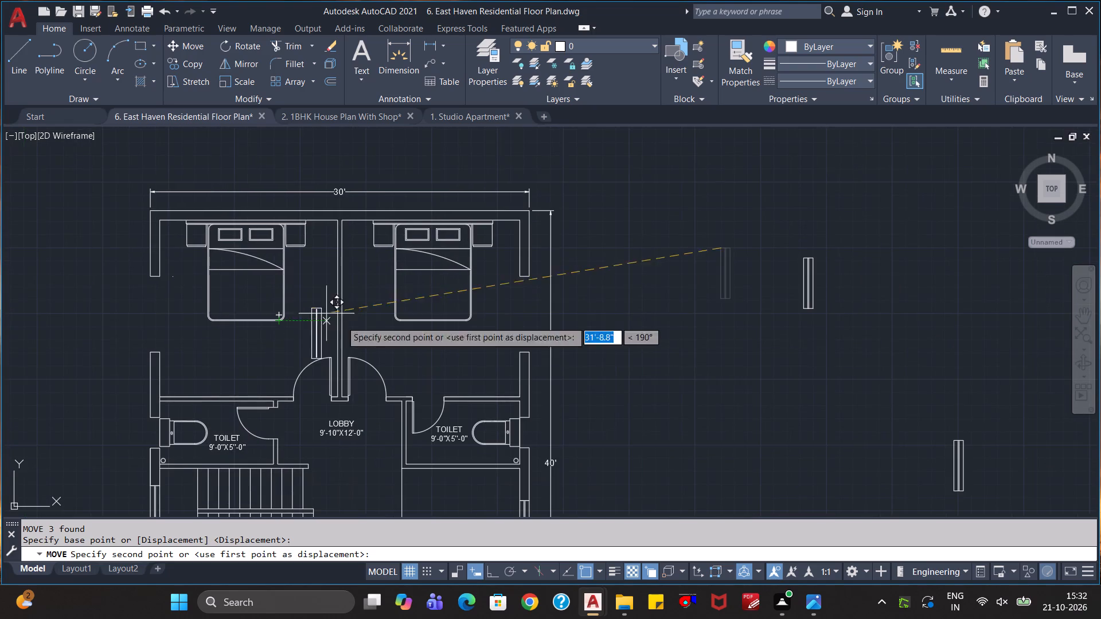
{"action": "middle_click_drag", "start_coordinate": [597, 425], "coordinate": [657, 171]}
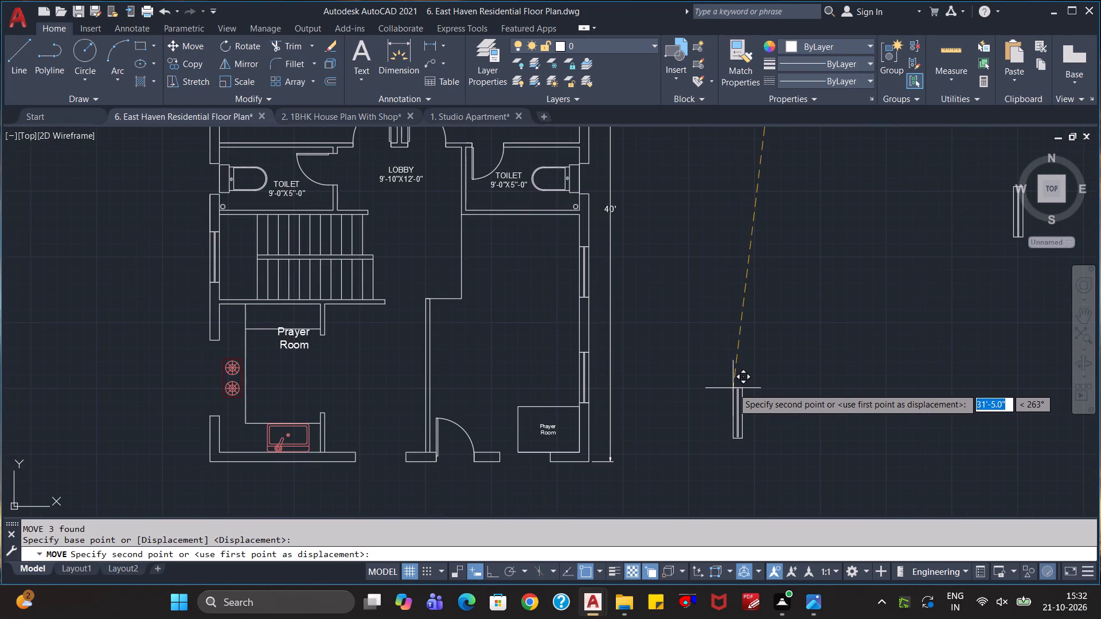
{"action": "left_click", "coordinate": [733, 388]}
Rotate the loose vertical window symbol east of the small Prayer Room 90° about its upper-left corner to lie horizontal.
{"action": "left_click", "coordinate": [776, 438]}
{"action": "left_click", "coordinate": [696, 370]}
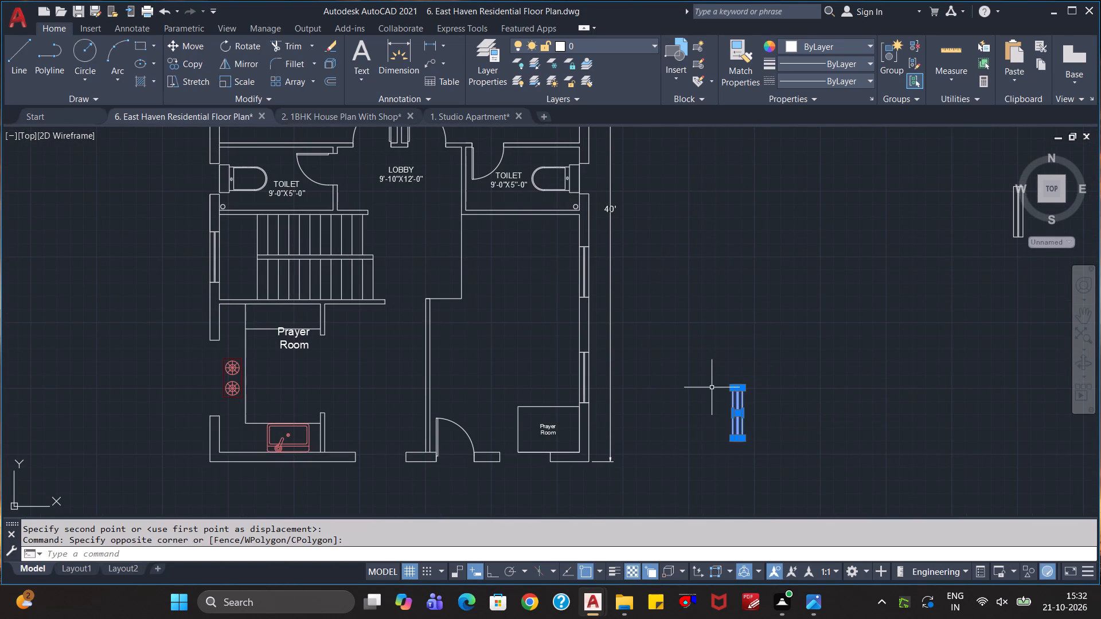
{"action": "type", "text": "RO"}
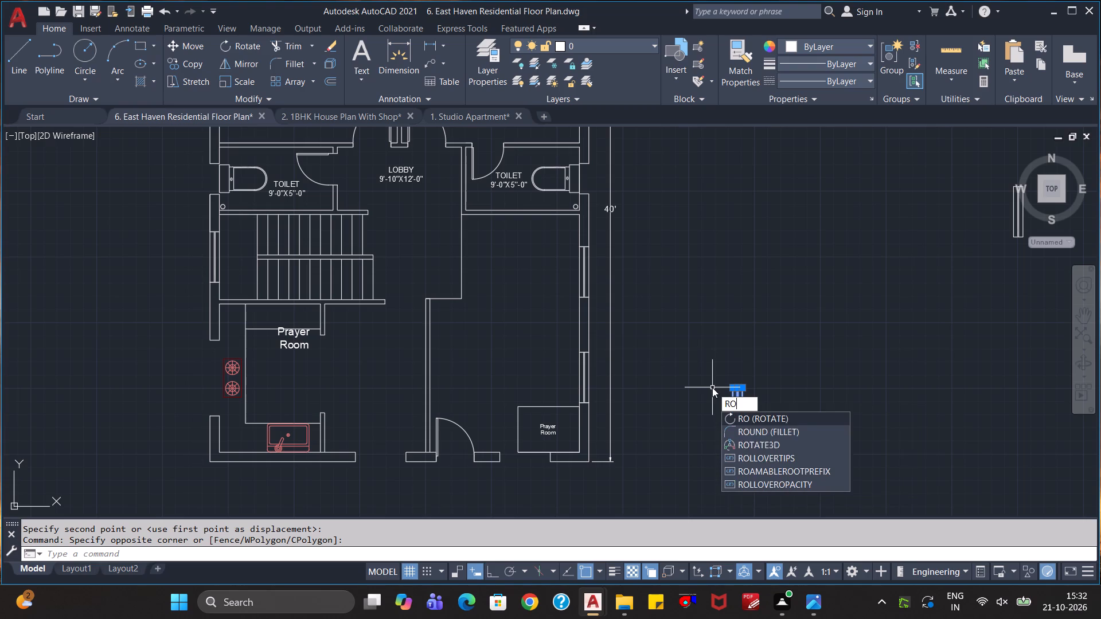
{"action": "key", "text": "Return"}
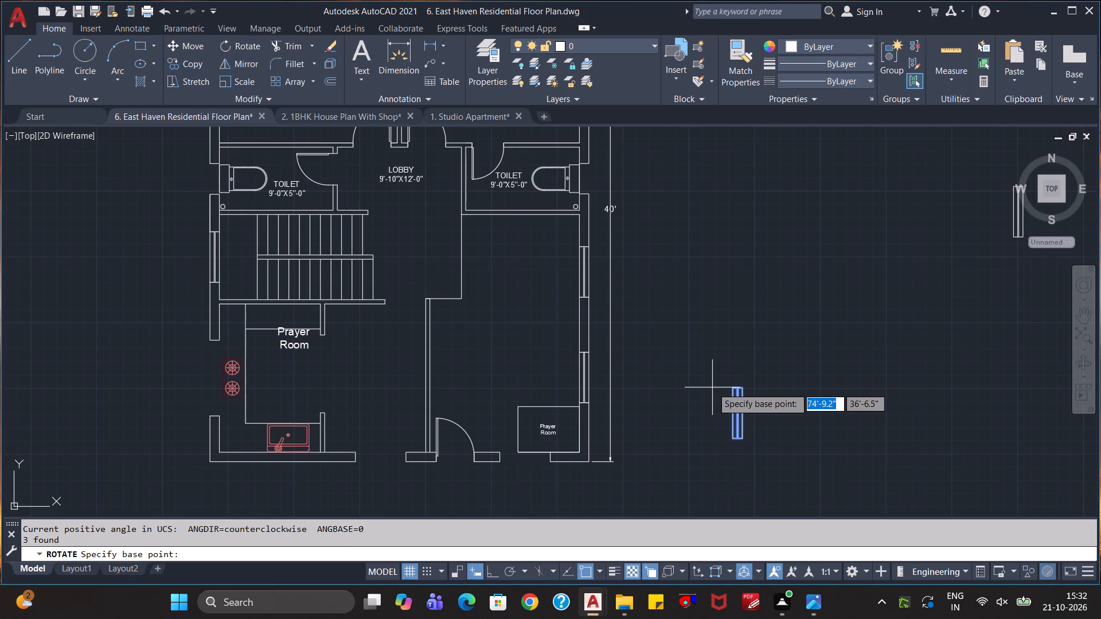
{"action": "key", "text": "F8"}
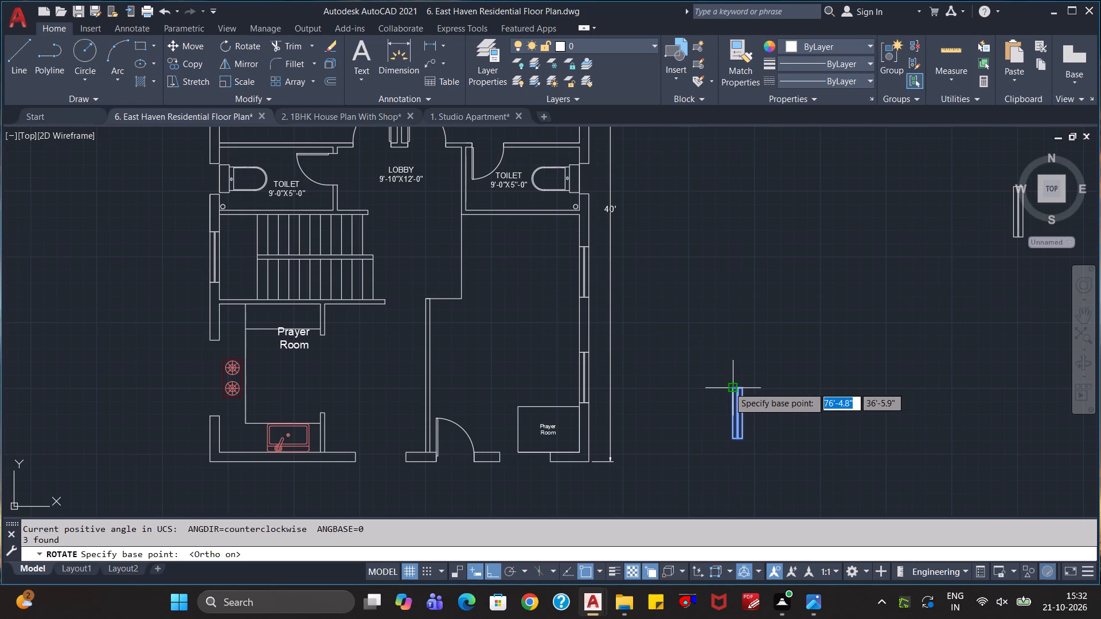
{"action": "left_click", "coordinate": [729, 387]}
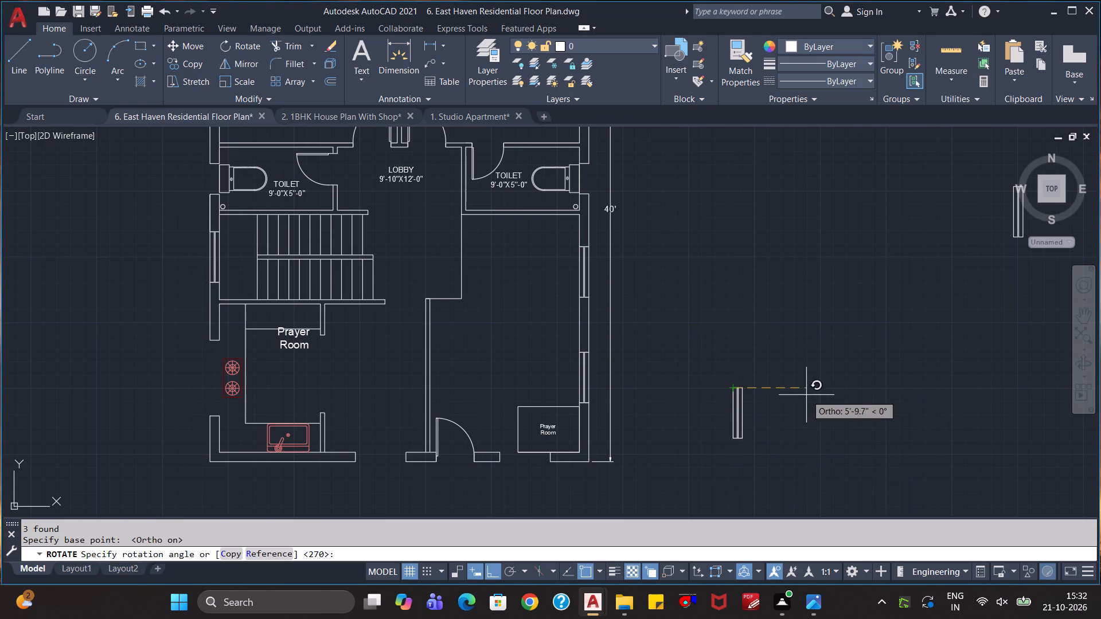
{"action": "left_click", "coordinate": [779, 296]}
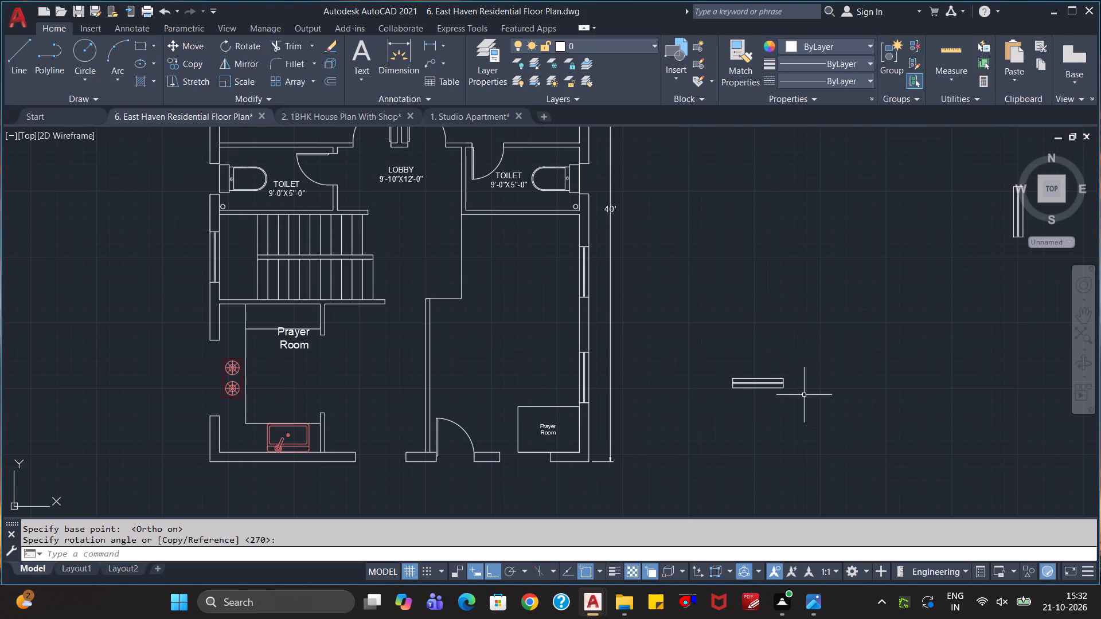
Move the northernmost loose vertical window symbol straight south, into the empty area just southeast of the horizontal window symbol.
{"action": "scroll", "coordinate": [809, 335], "scroll_direction": "down", "scroll_amount": 1}
{"action": "middle_click_drag", "start_coordinate": [819, 311], "coordinate": [803, 374]}
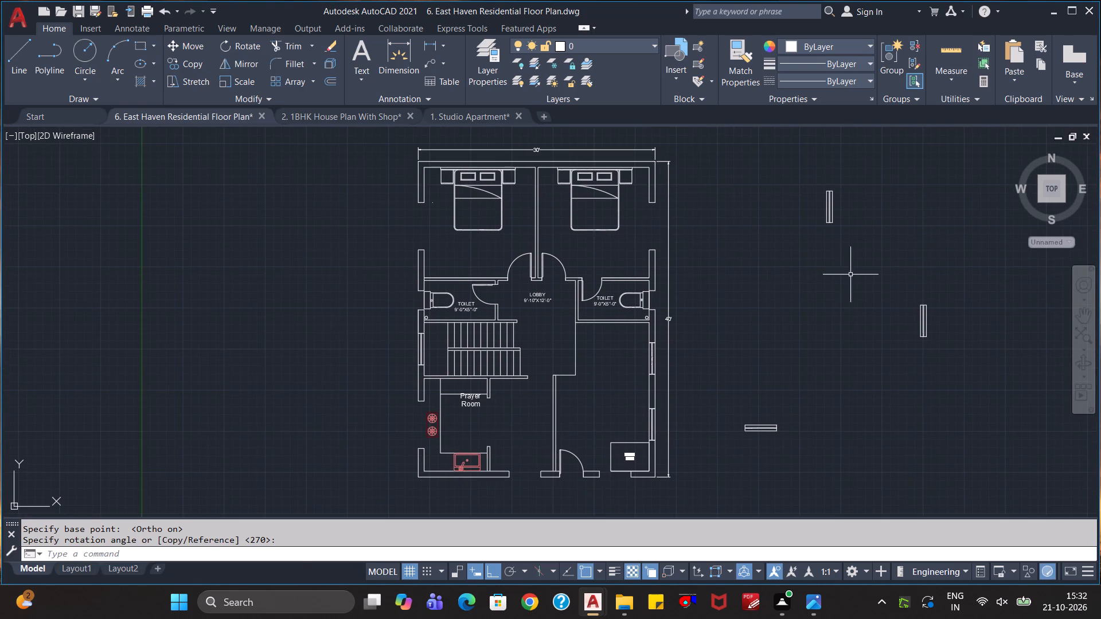
{"action": "left_click", "coordinate": [851, 273]}
{"action": "left_click", "coordinate": [815, 176]}
{"action": "key", "text": "m"}
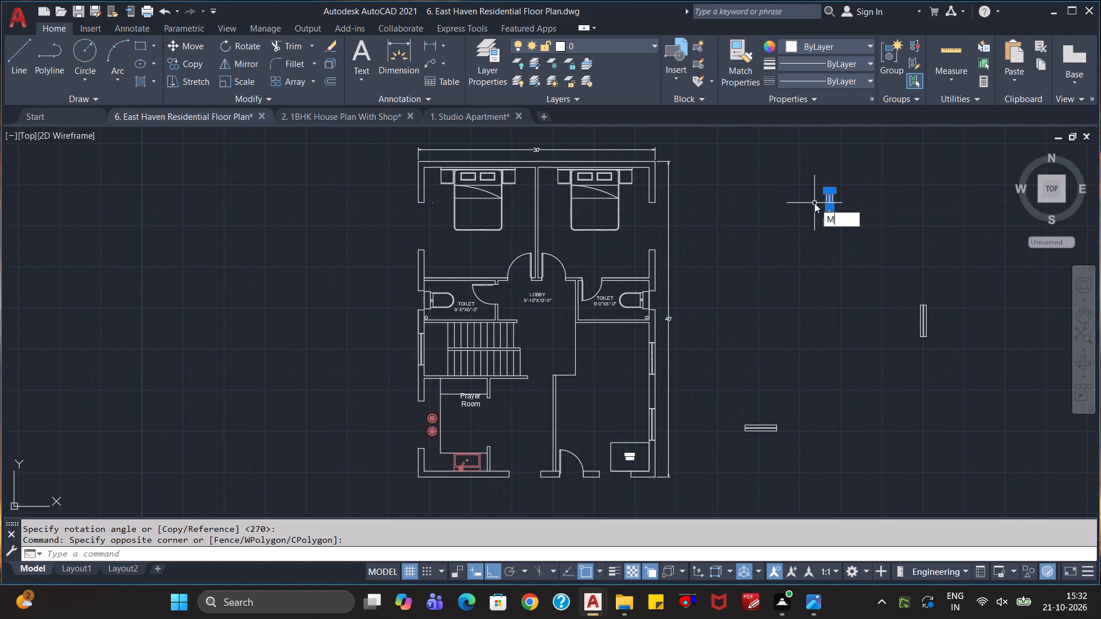
{"action": "key", "text": "Return"}
{"action": "left_click", "coordinate": [832, 217]}
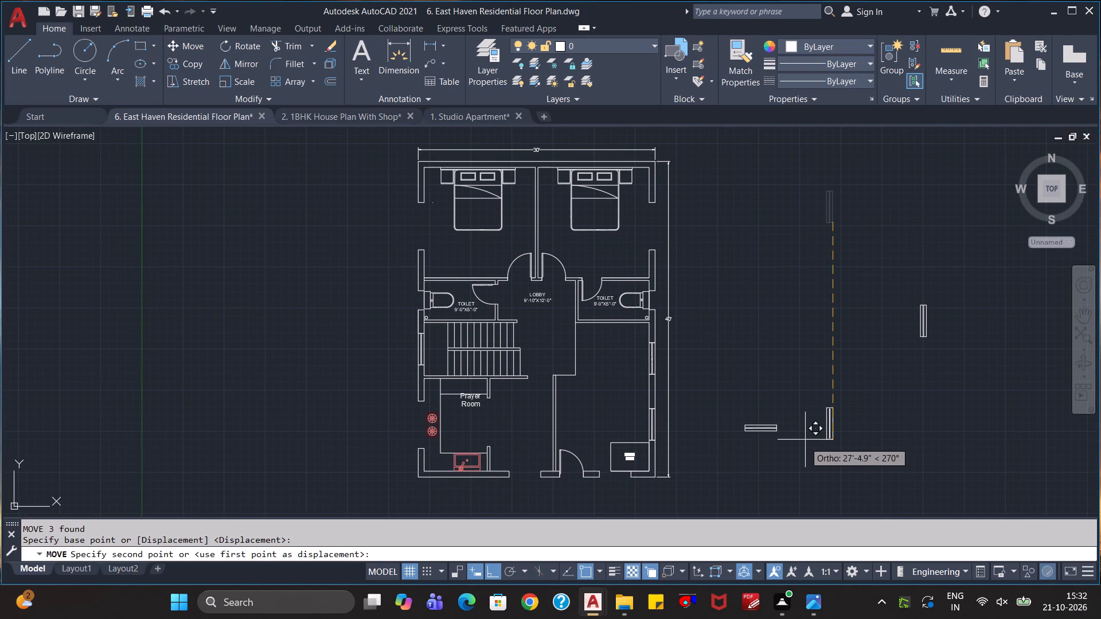
{"action": "left_click", "coordinate": [792, 484]}
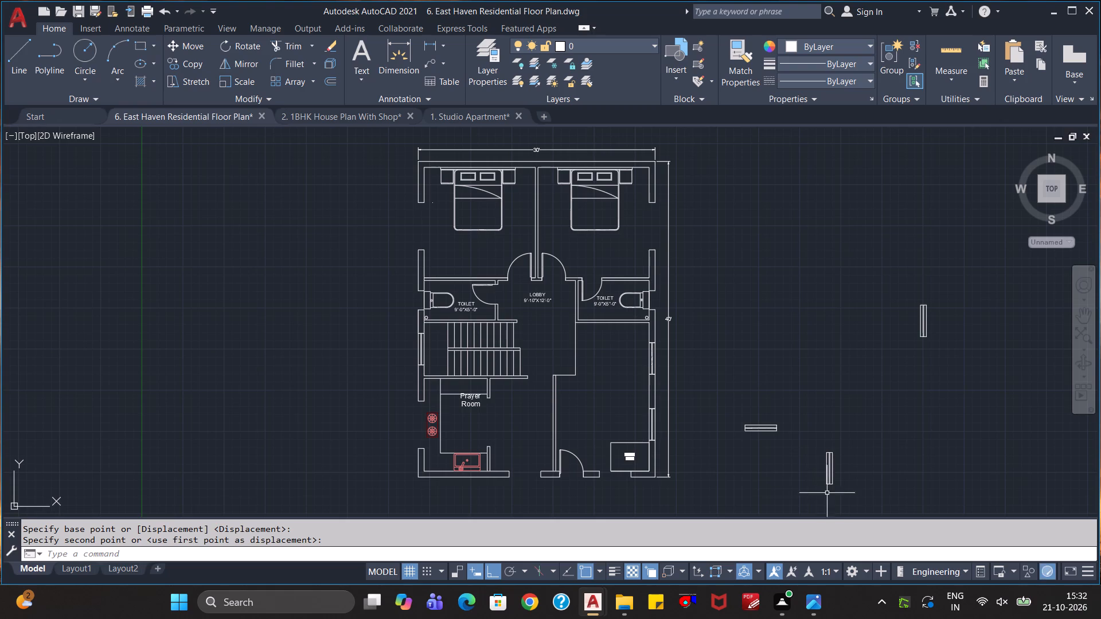
Rotate the loose vertical window symbol just southeast of the horizontal one.
{"action": "left_click", "coordinate": [844, 496]}
{"action": "left_click", "coordinate": [809, 441]}
{"action": "key", "text": "c"}
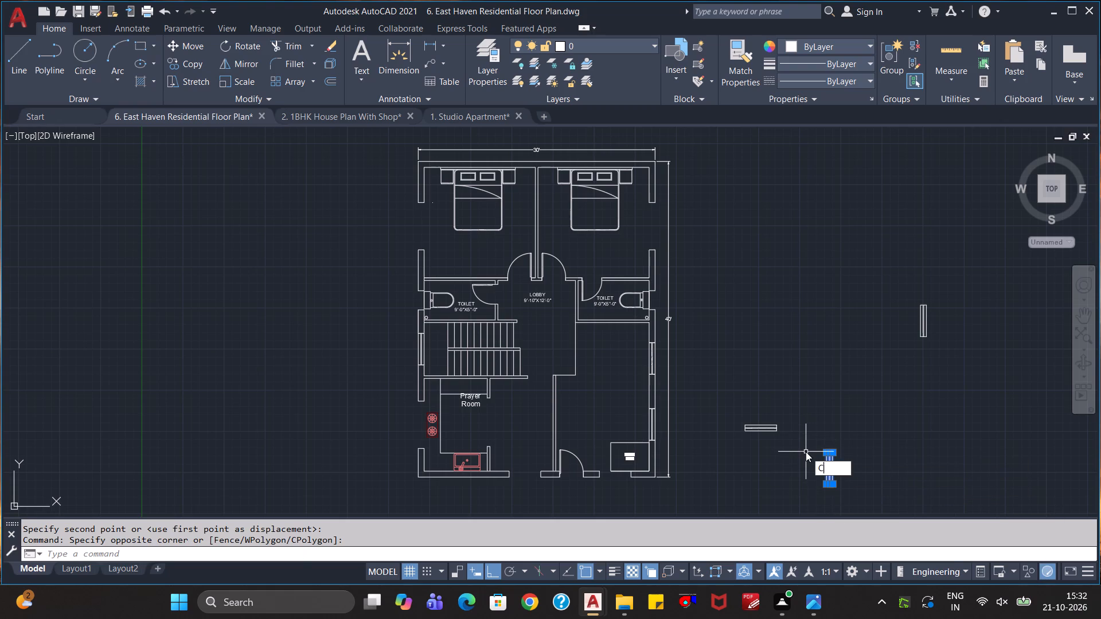
{"action": "key", "text": "BackSpace"}
{"action": "type", "text": "RO"}
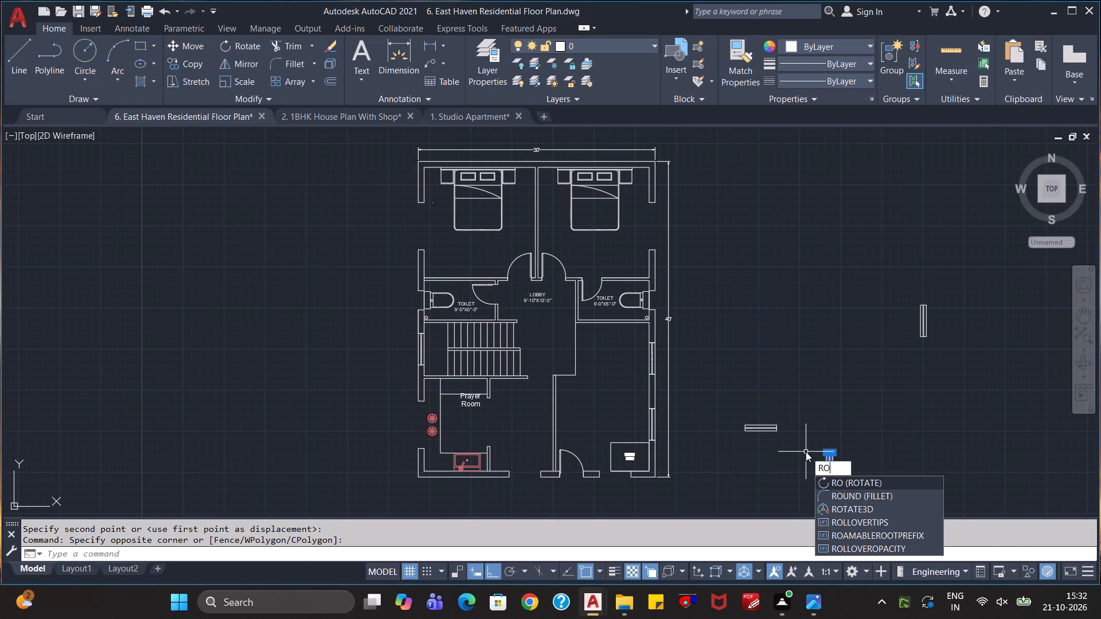
Rotate the selected vertical window symbol outside the plan by 90° so it lies horizontally.
{"action": "key", "text": "Return"}
{"action": "left_click", "coordinate": [826, 457]}
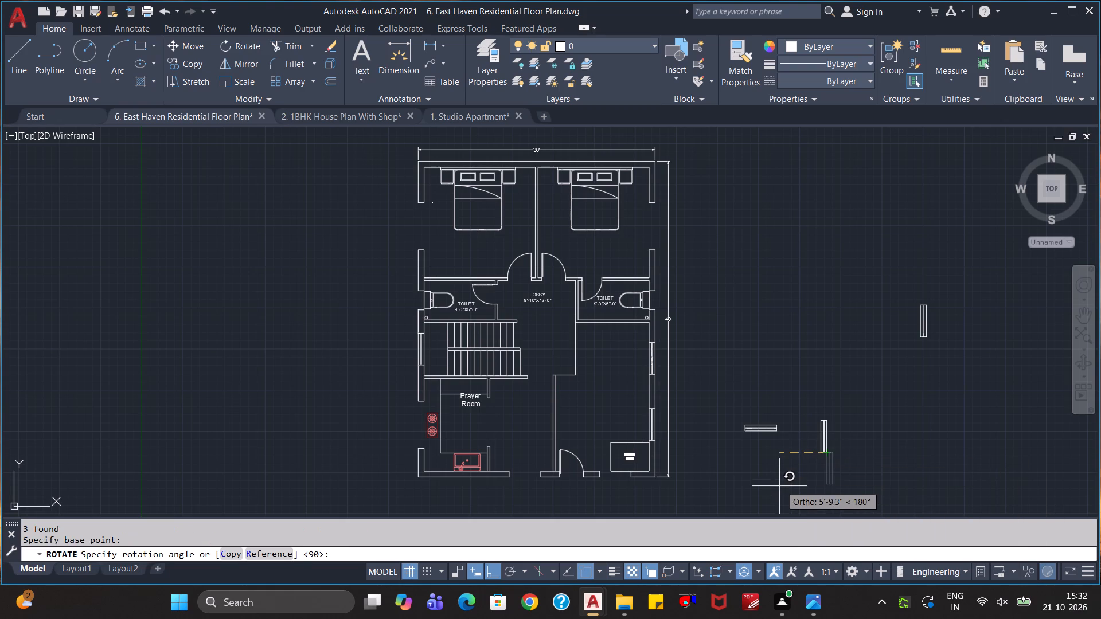
{"action": "left_click", "coordinate": [835, 410]}
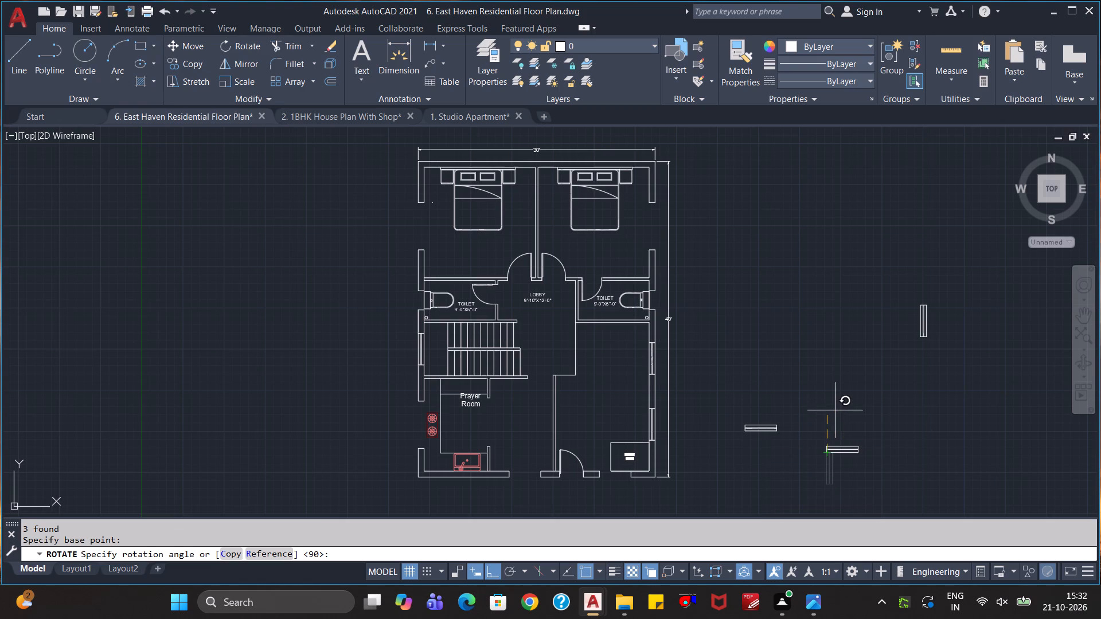
Move the rotated window symbol by its lower corner into the front wall opening below the small Prayer Room beside the entrance door.
{"action": "scroll", "coordinate": [875, 467], "scroll_direction": "up", "scroll_amount": 1}
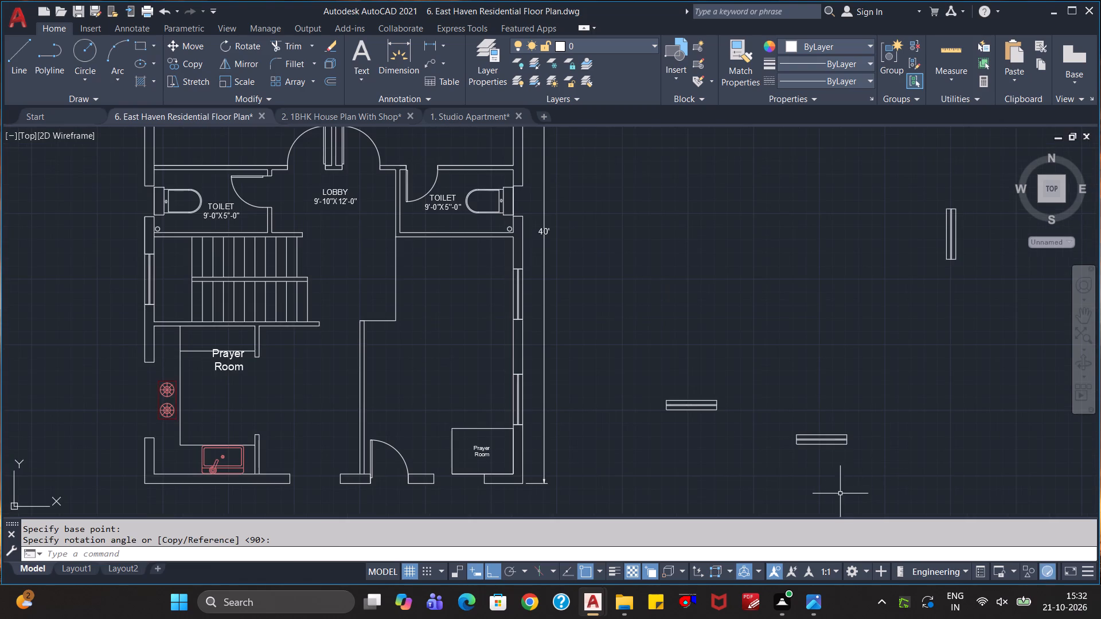
{"action": "scroll", "coordinate": [832, 493], "scroll_direction": "up", "scroll_amount": 1}
{"action": "left_click", "coordinate": [889, 446]}
{"action": "left_click", "coordinate": [764, 367]}
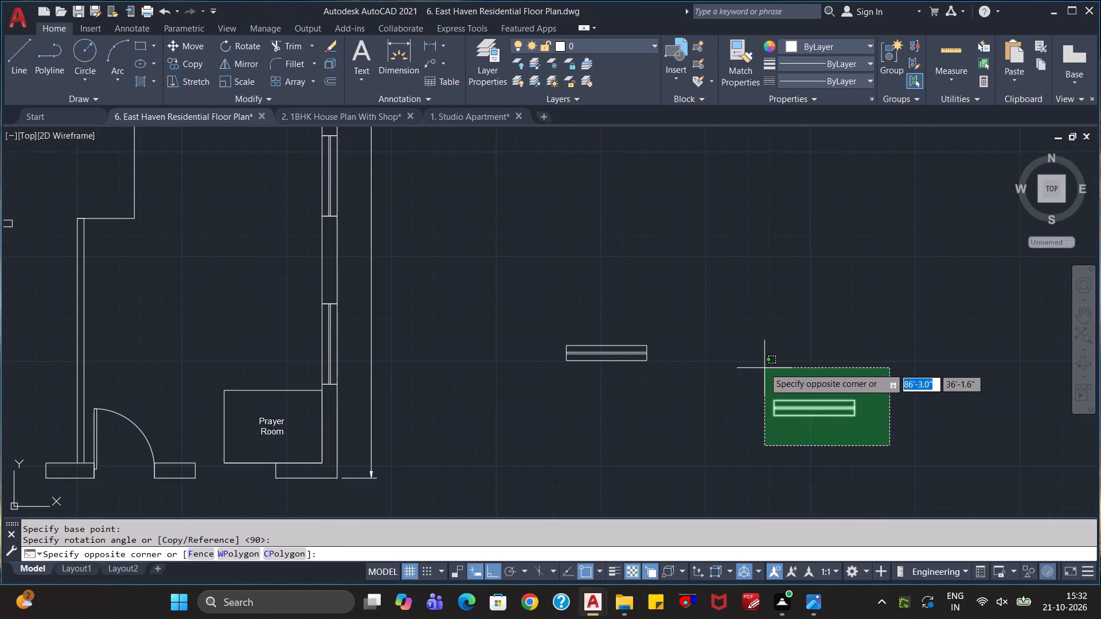
{"action": "key", "text": "m"}
{"action": "key", "text": "Return"}
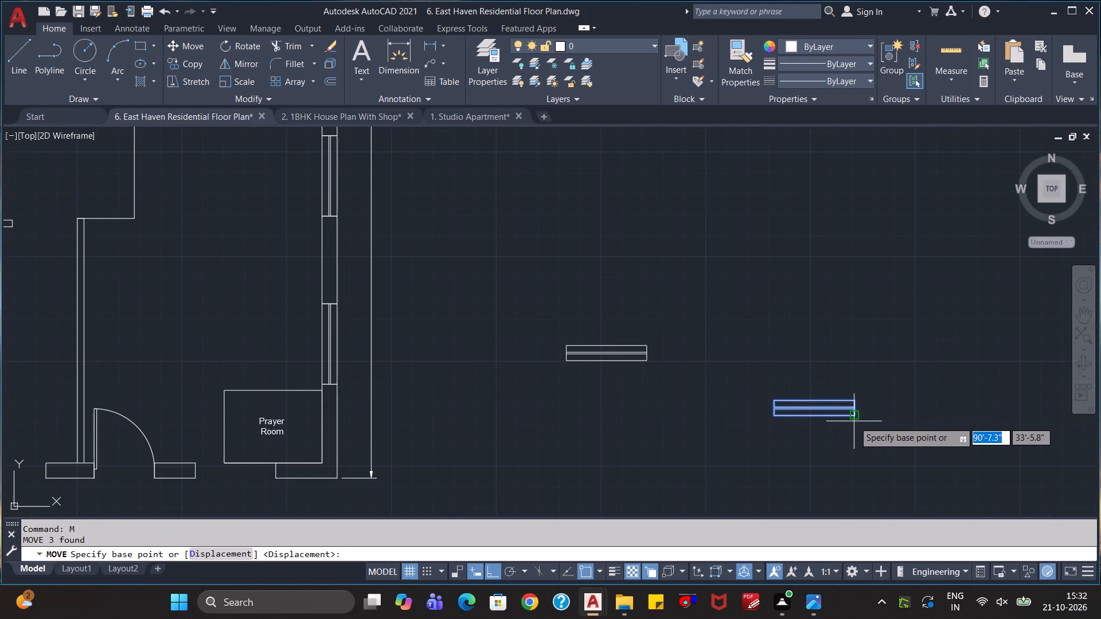
{"action": "scroll", "coordinate": [854, 416], "scroll_direction": "up", "scroll_amount": 2}
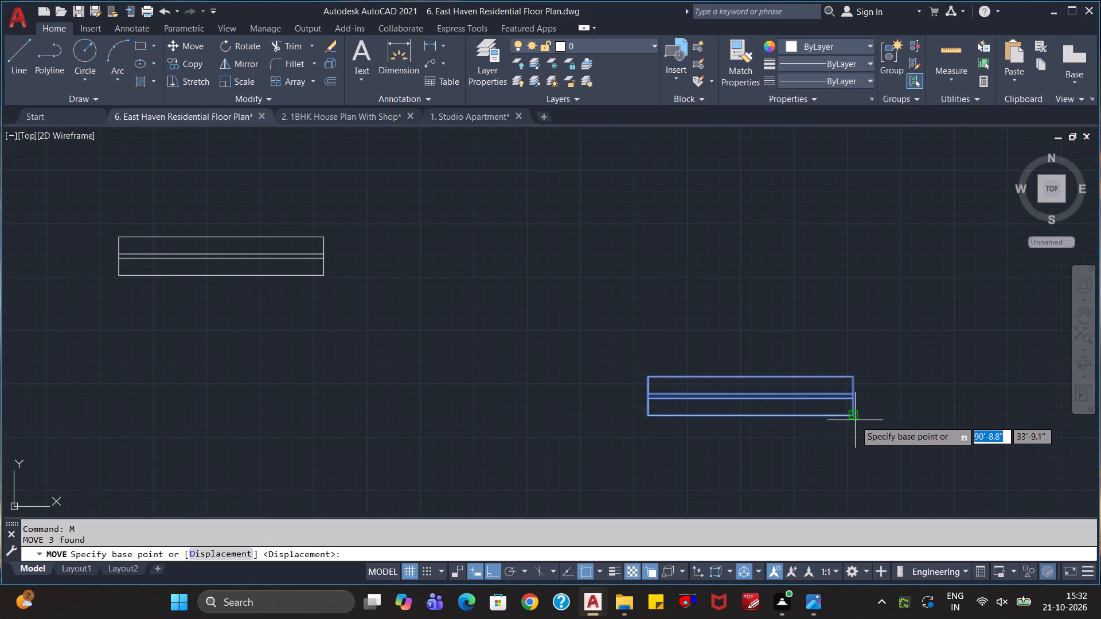
{"action": "left_click", "coordinate": [854, 415]}
{"action": "scroll", "coordinate": [459, 449], "scroll_direction": "down", "scroll_amount": 3}
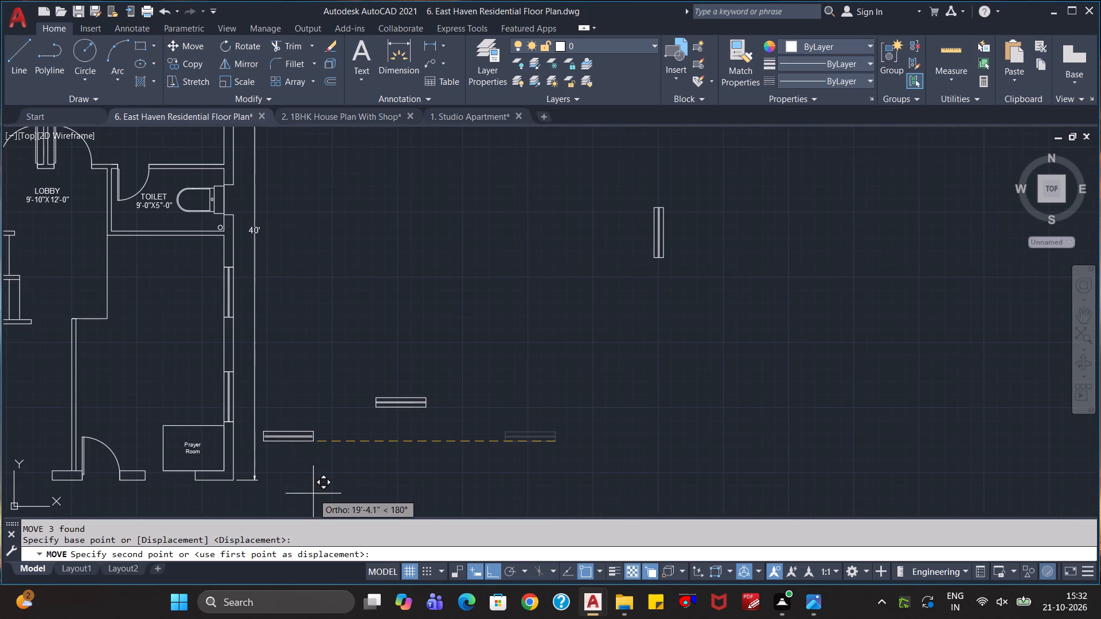
{"action": "middle_click_drag", "start_coordinate": [309, 494], "coordinate": [613, 434]}
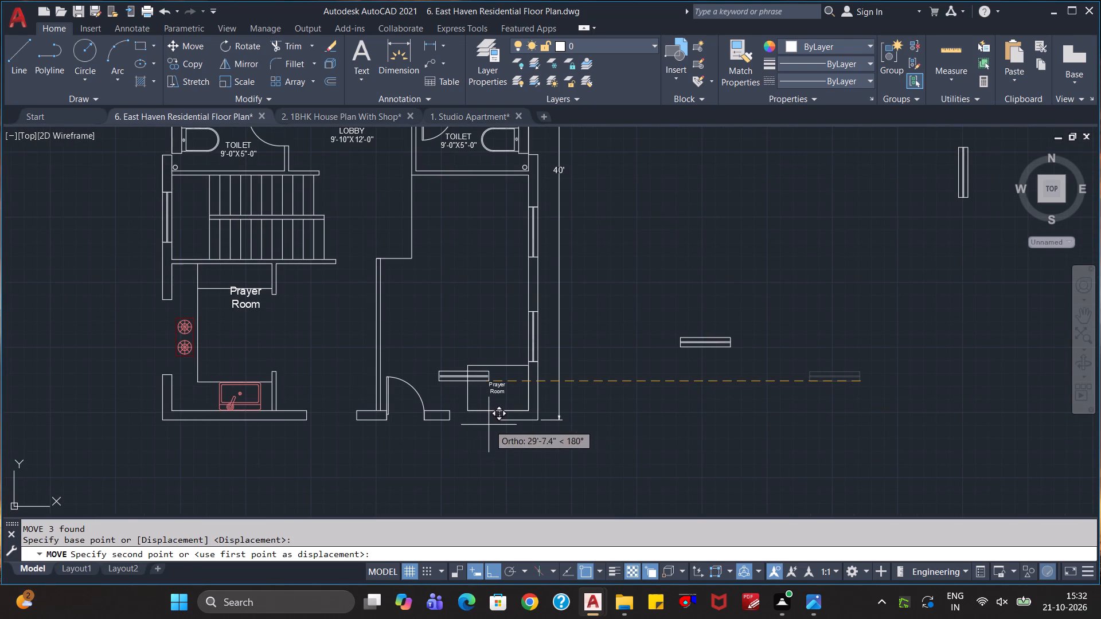
{"action": "left_click", "coordinate": [495, 421]}
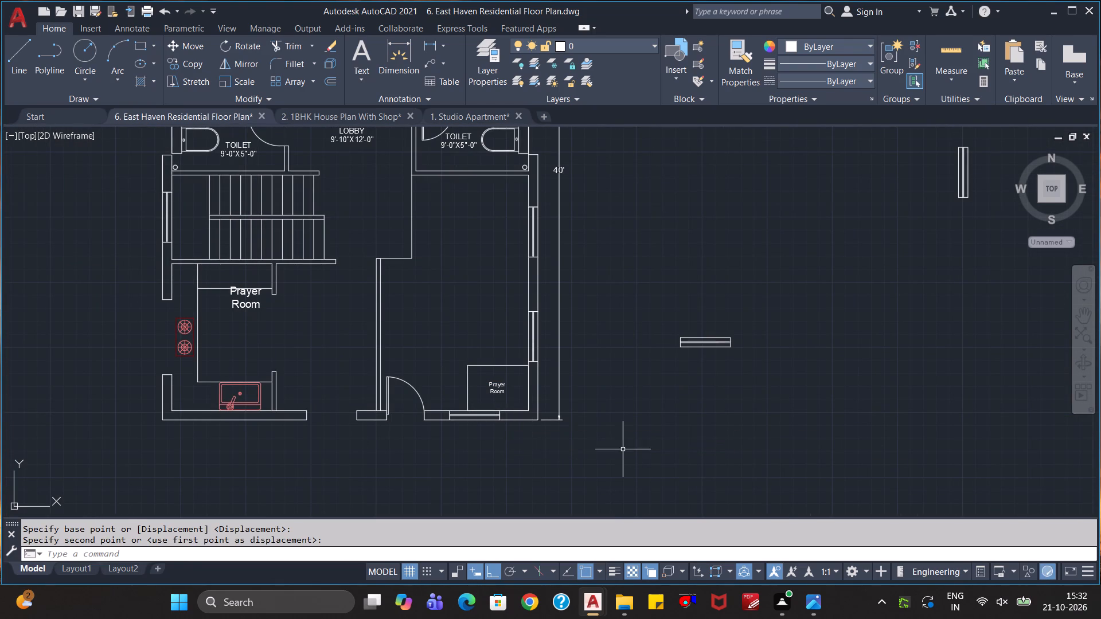
Move the remaining horizontal window symbol by its lower corner into the front wall opening between the sink counter and the entrance door.
{"action": "scroll", "coordinate": [623, 449], "scroll_direction": "down", "scroll_amount": 1}
{"action": "scroll", "coordinate": [536, 469], "scroll_direction": "up", "scroll_amount": 3}
{"action": "scroll", "coordinate": [509, 416], "scroll_direction": "down", "scroll_amount": 1}
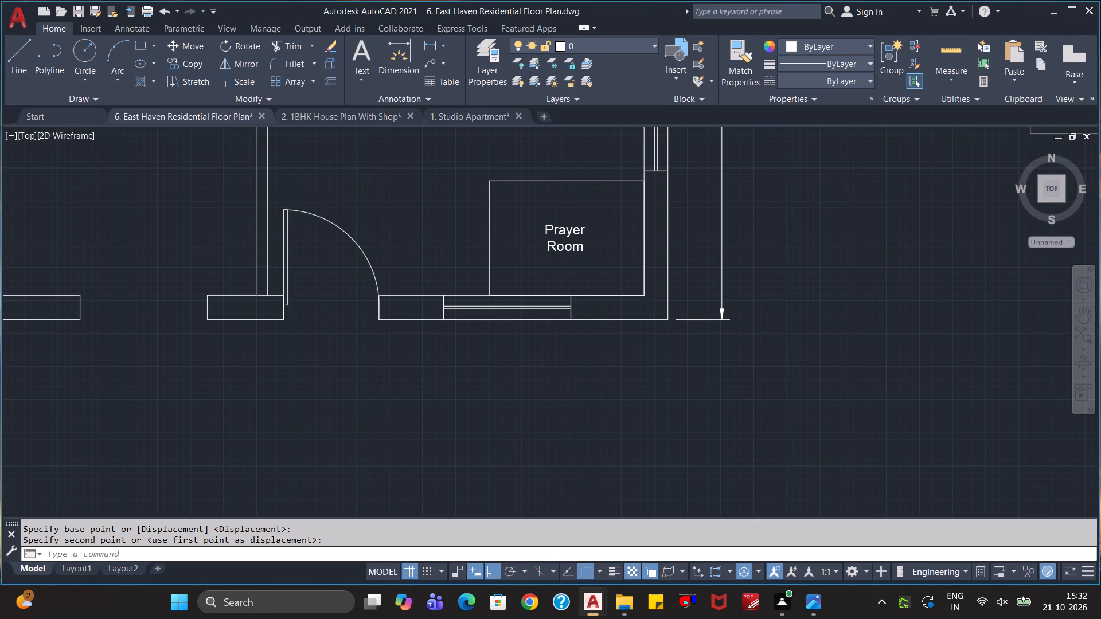
{"action": "left_click", "coordinate": [908, 279]}
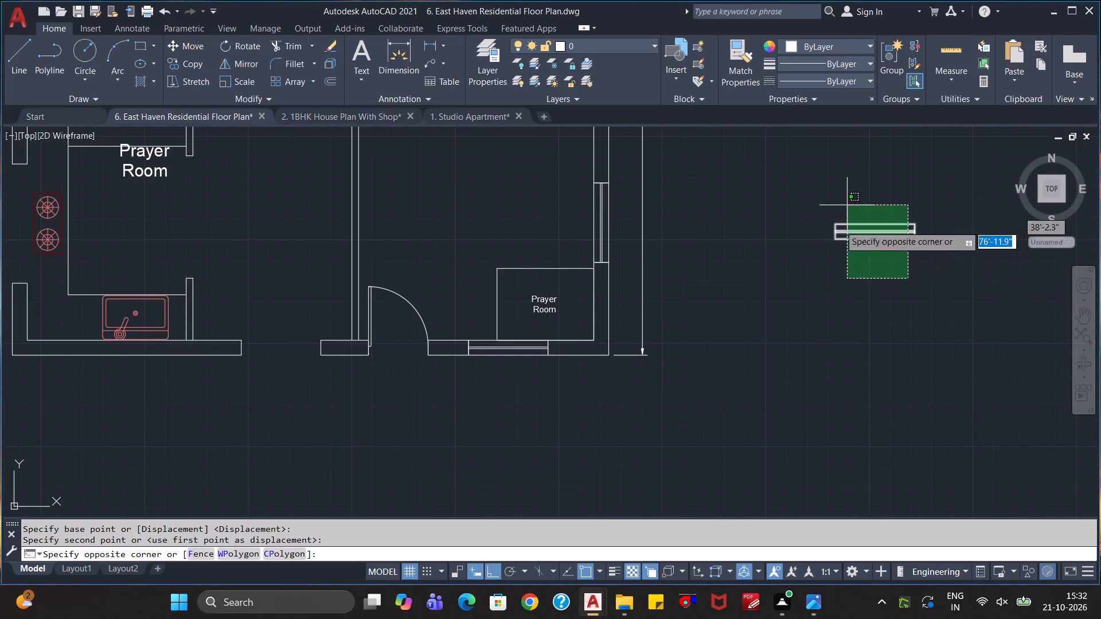
{"action": "left_click", "coordinate": [869, 199]}
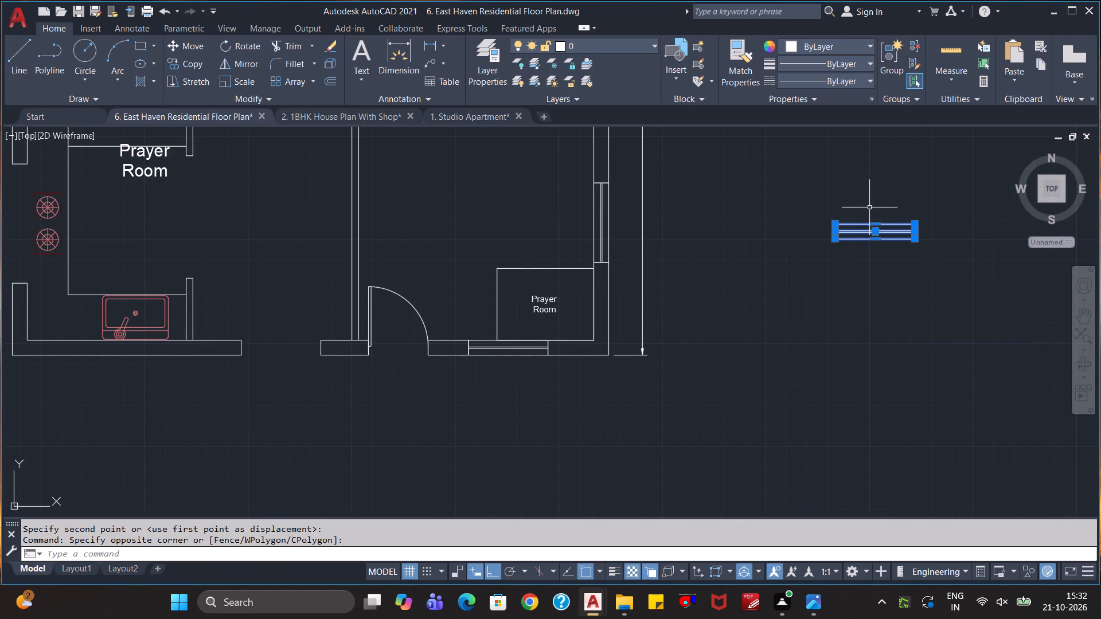
{"action": "key", "text": "m"}
{"action": "key", "text": "Return"}
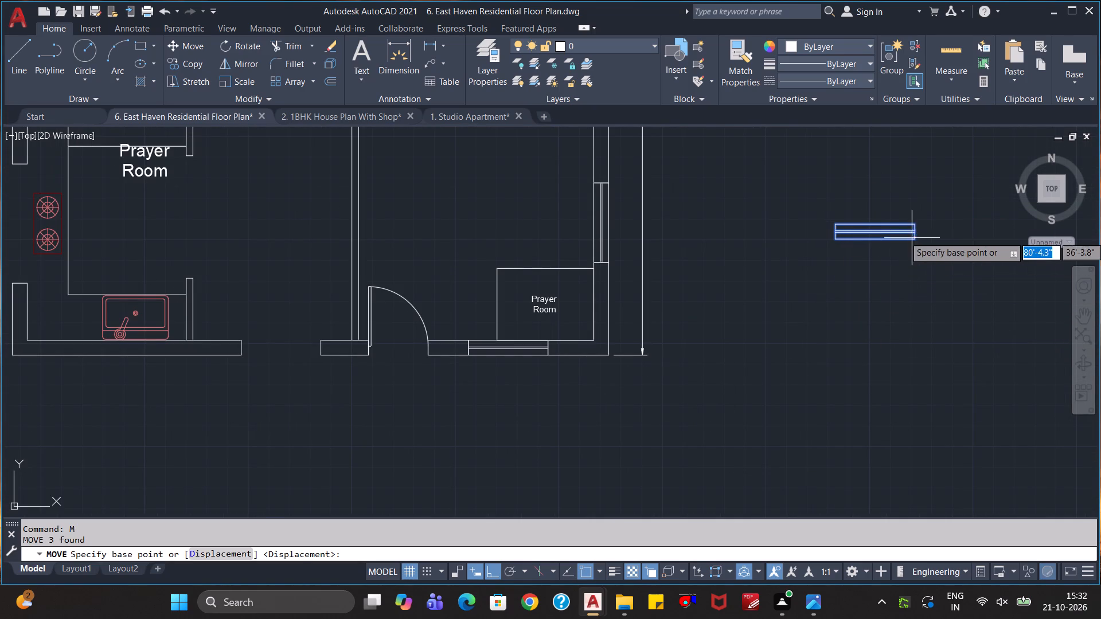
{"action": "left_click", "coordinate": [916, 243]}
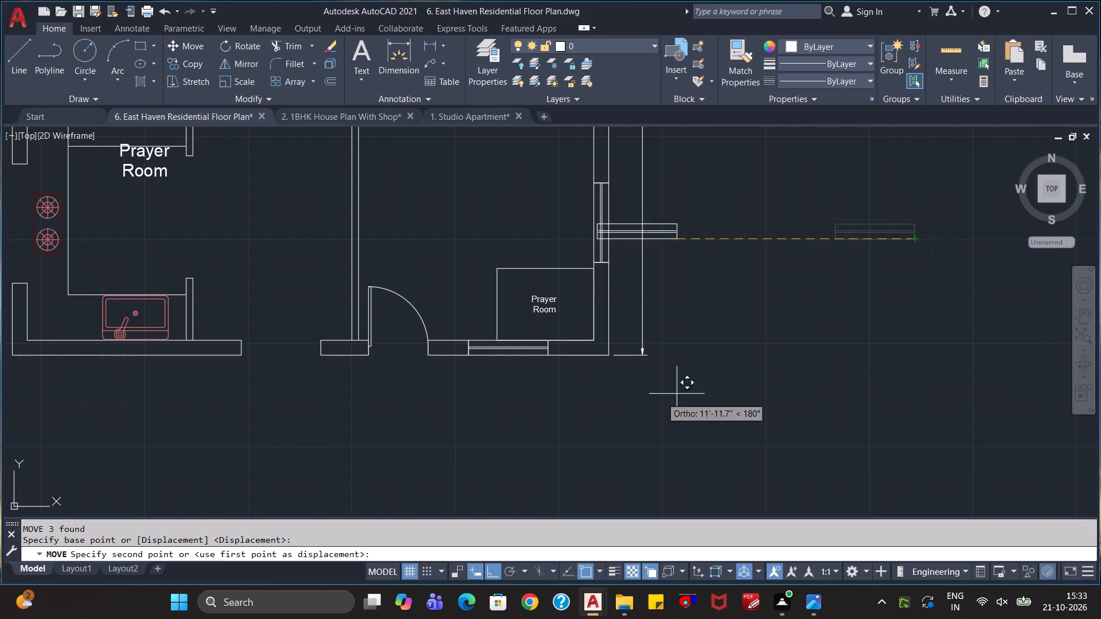
{"action": "middle_click_drag", "start_coordinate": [381, 404], "coordinate": [697, 421]}
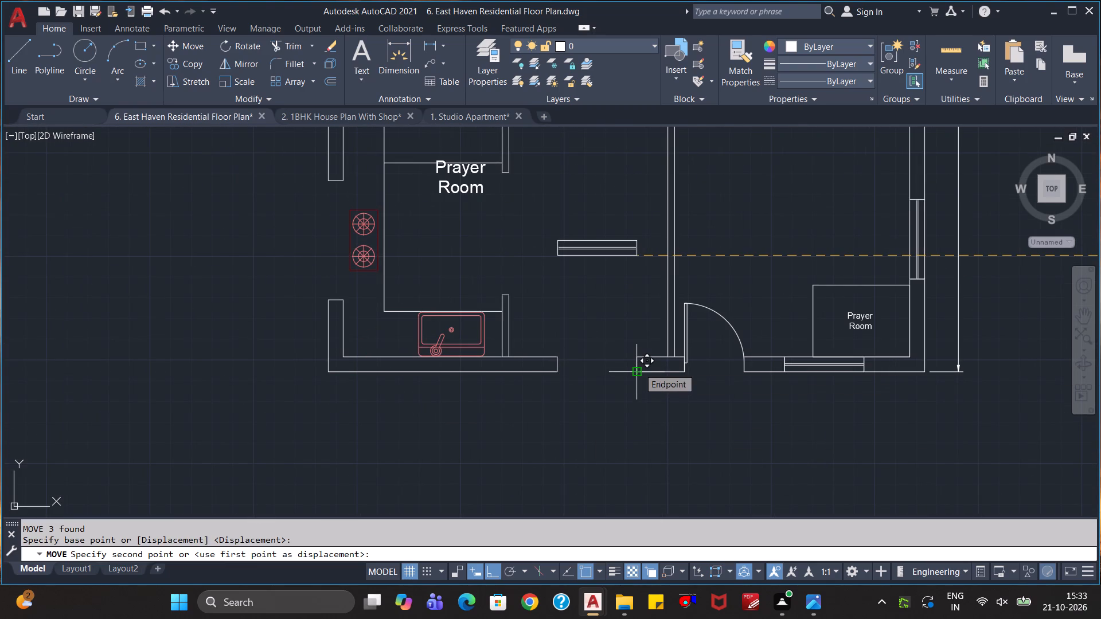
{"action": "left_click", "coordinate": [637, 370]}
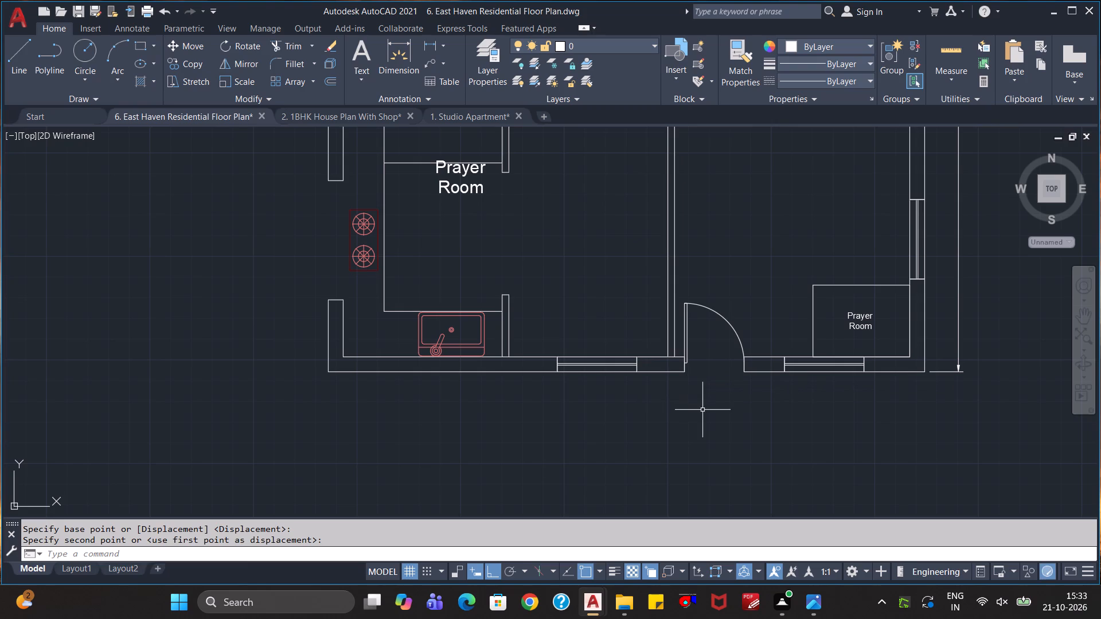
{"action": "key", "text": "Escape"}
{"action": "key", "text": "Escape"}
{"action": "key", "text": "Escape"}
Quick-measure the opening in the outer wall behind the WC of the toilet on the 40' dimension side.
{"action": "scroll", "coordinate": [705, 414], "scroll_direction": "down", "scroll_amount": 1}
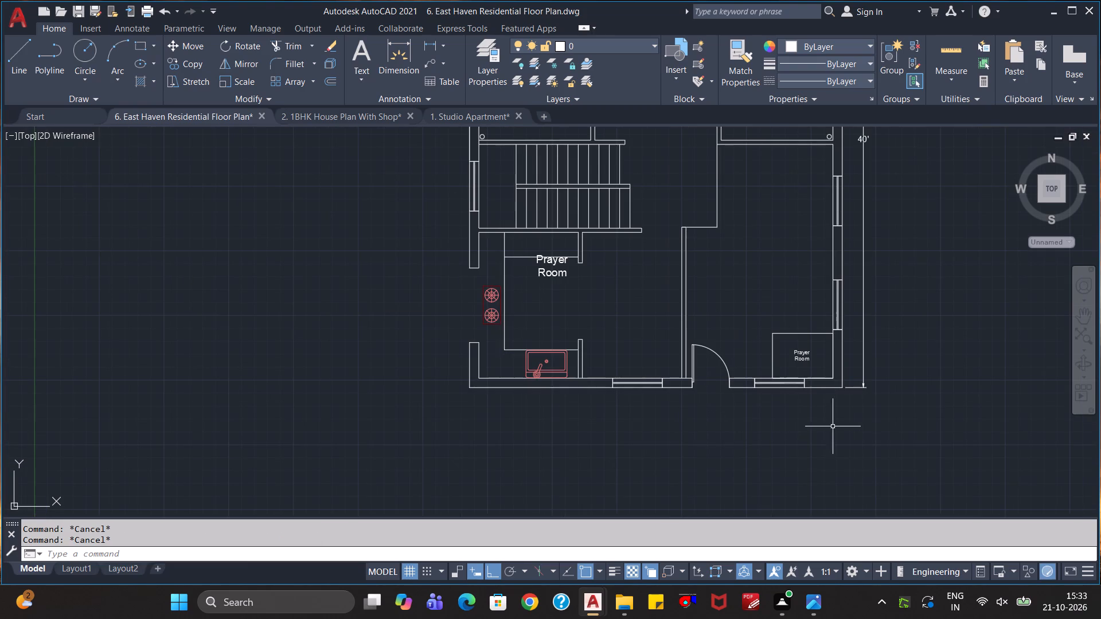
{"action": "scroll", "coordinate": [916, 425], "scroll_direction": "down", "scroll_amount": 2}
{"action": "middle_click_drag", "start_coordinate": [939, 400], "coordinate": [799, 501]}
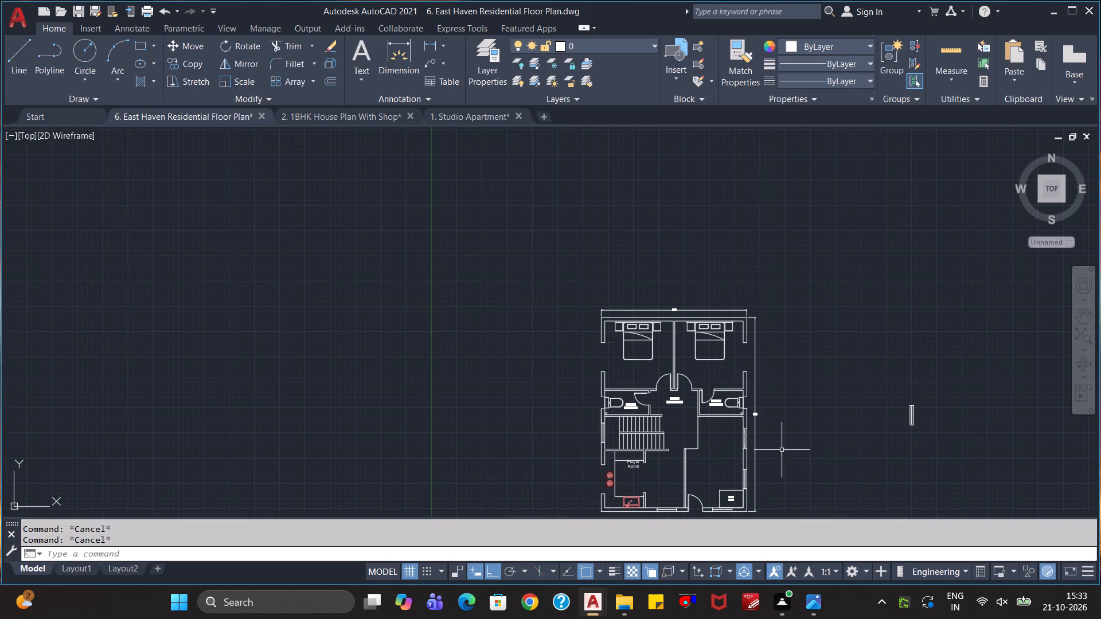
{"action": "scroll", "coordinate": [782, 449], "scroll_direction": "up", "scroll_amount": 1}
{"action": "scroll", "coordinate": [834, 474], "scroll_direction": "up", "scroll_amount": 1}
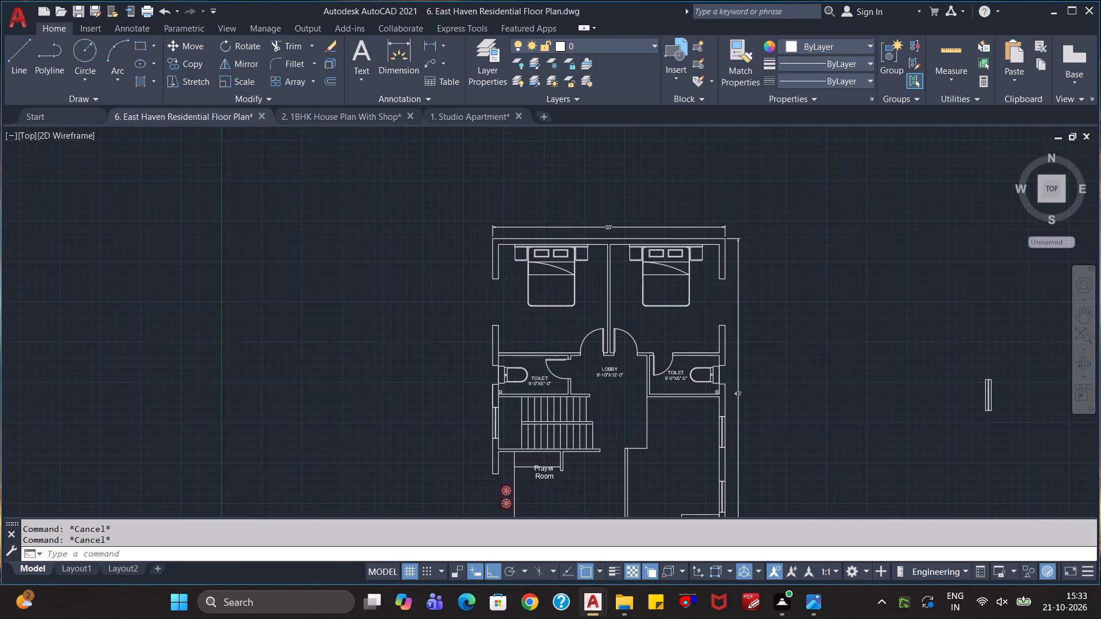
{"action": "scroll", "coordinate": [834, 474], "scroll_direction": "up", "scroll_amount": 1}
{"action": "scroll", "coordinate": [834, 474], "scroll_direction": "down", "scroll_amount": 1}
{"action": "scroll", "coordinate": [896, 461], "scroll_direction": "down", "scroll_amount": 1}
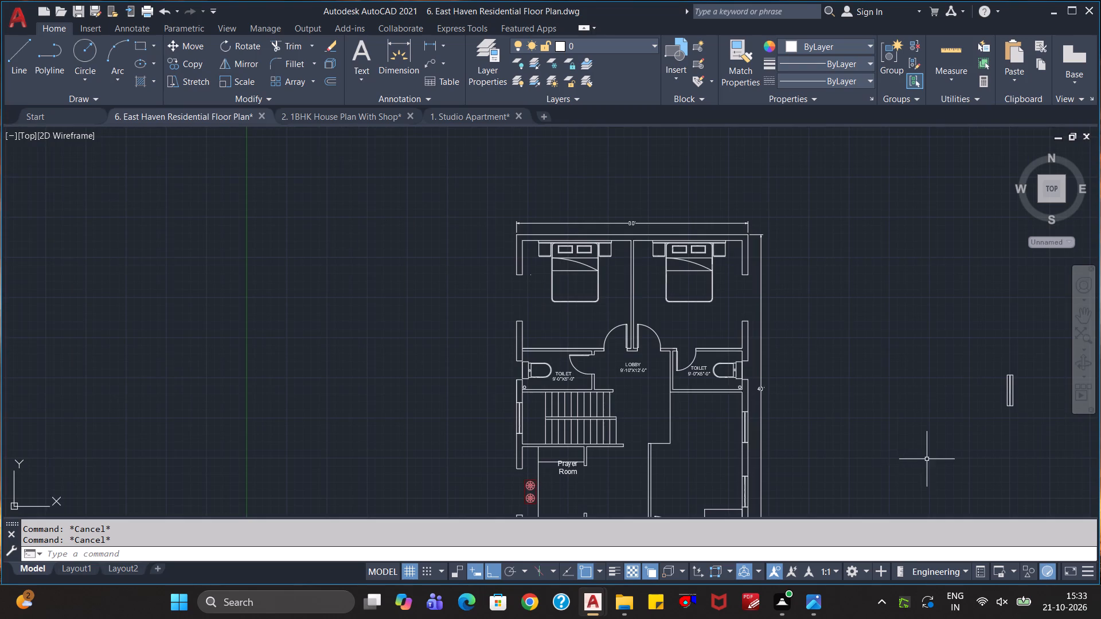
{"action": "middle_click_drag", "start_coordinate": [927, 459], "coordinate": [622, 500]}
{"action": "scroll", "coordinate": [512, 459], "scroll_direction": "up", "scroll_amount": 3}
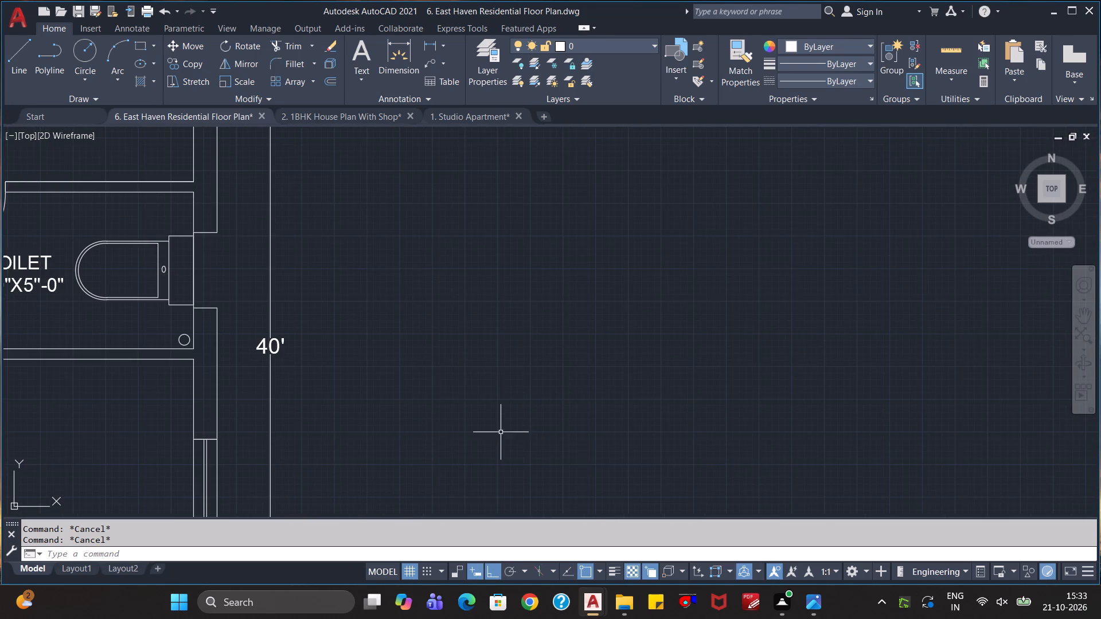
{"action": "middle_click_drag", "start_coordinate": [501, 432], "coordinate": [767, 457]}
{"action": "left_click", "coordinate": [959, 59]}
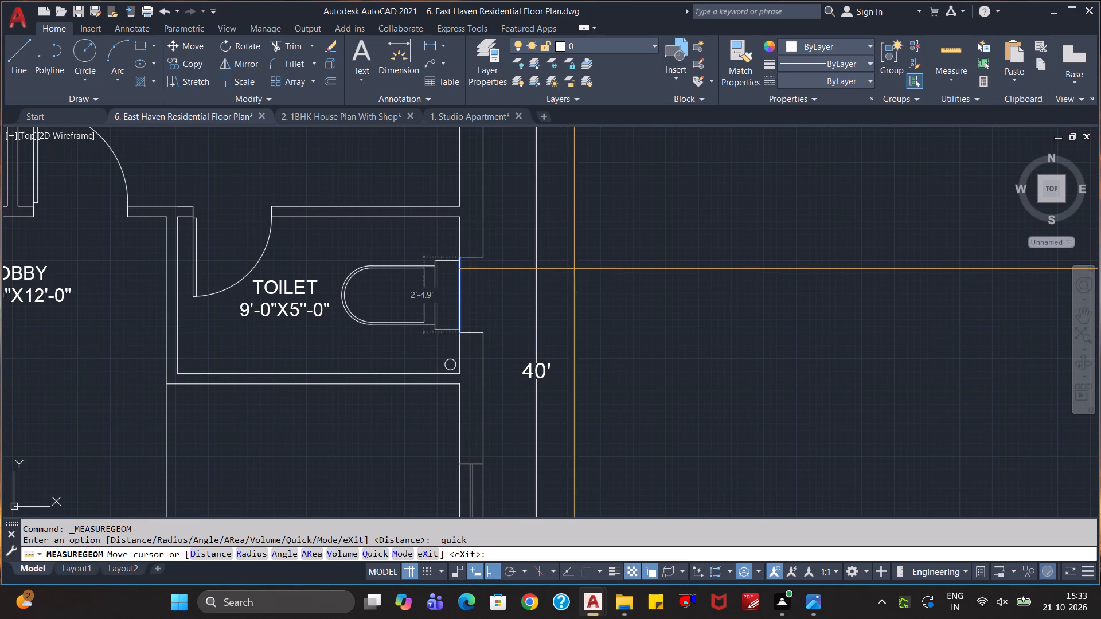
{"action": "key", "text": "Escape"}
{"action": "key", "text": "Escape"}
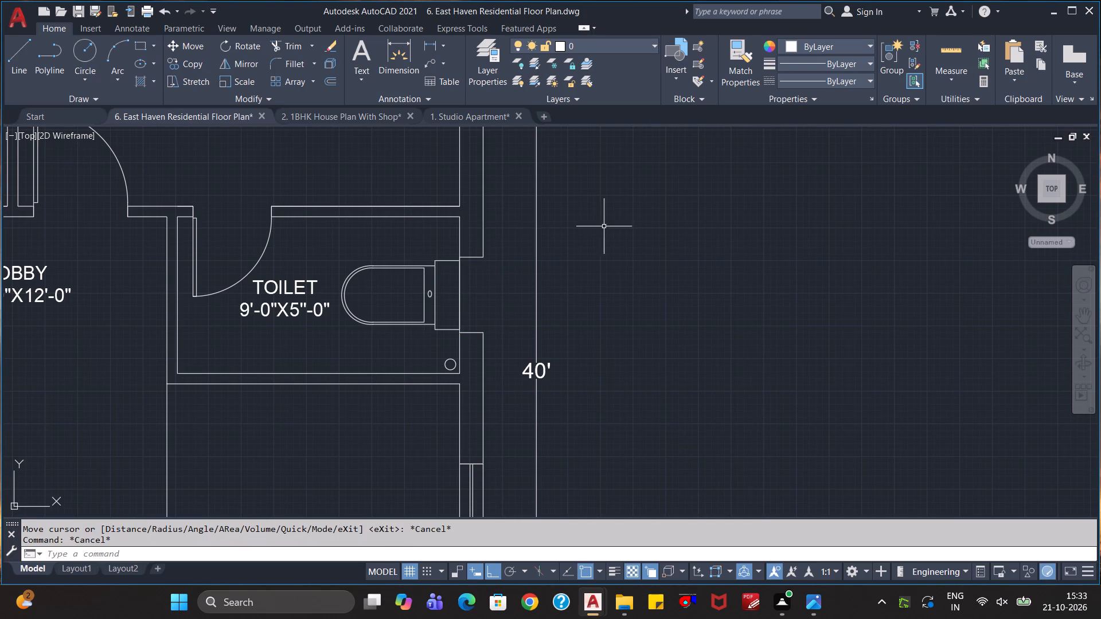
Check the toilet wall opening's width with trial linear dimensions at its outer and inner corners, without placing any.
{"action": "left_click", "coordinate": [406, 53]}
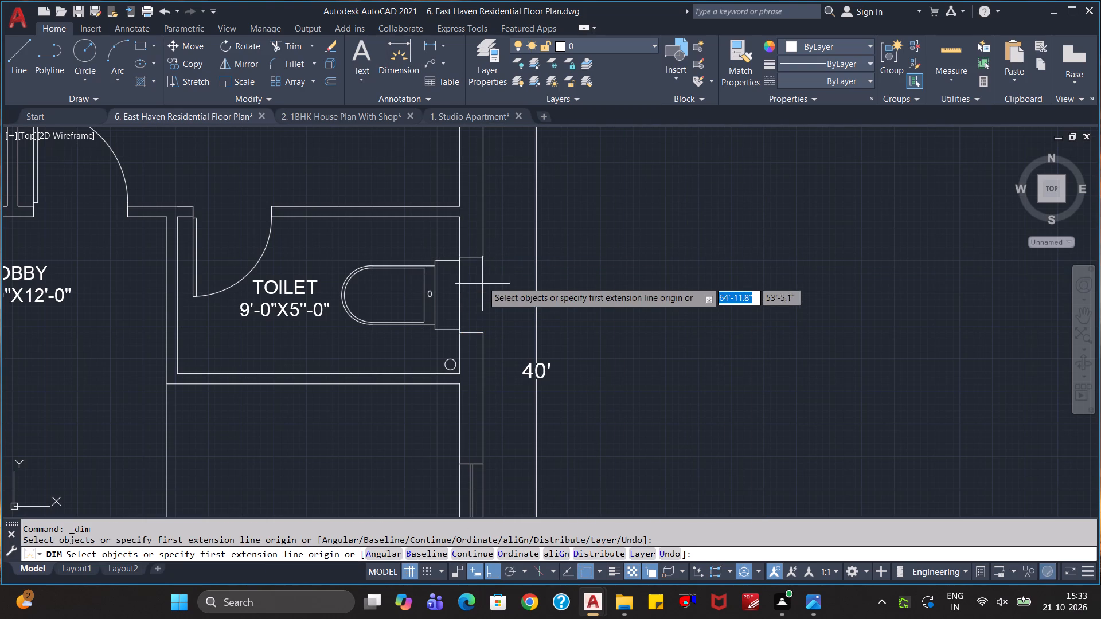
{"action": "left_click", "coordinate": [484, 257]}
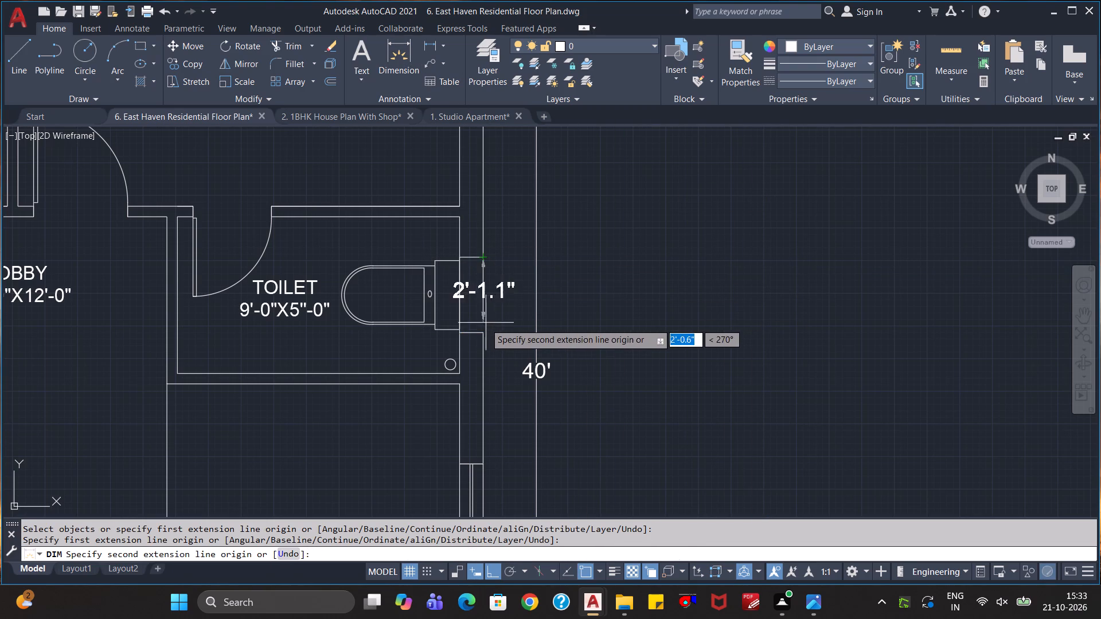
{"action": "left_click", "coordinate": [480, 335]}
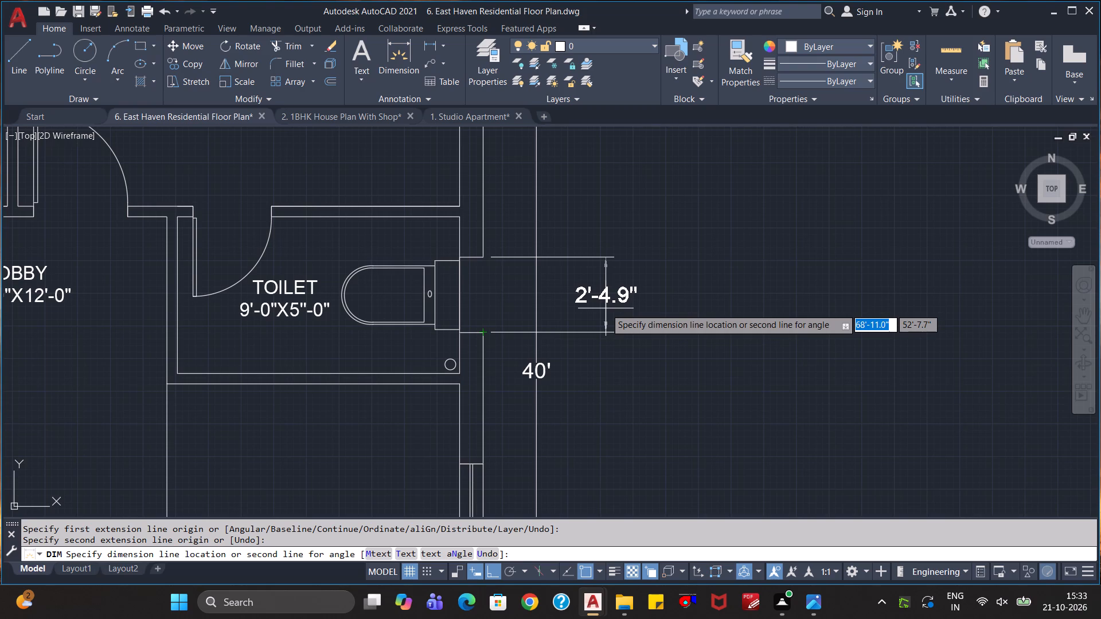
{"action": "scroll", "coordinate": [606, 308], "scroll_direction": "up", "scroll_amount": 2}
{"action": "key", "text": "Escape"}
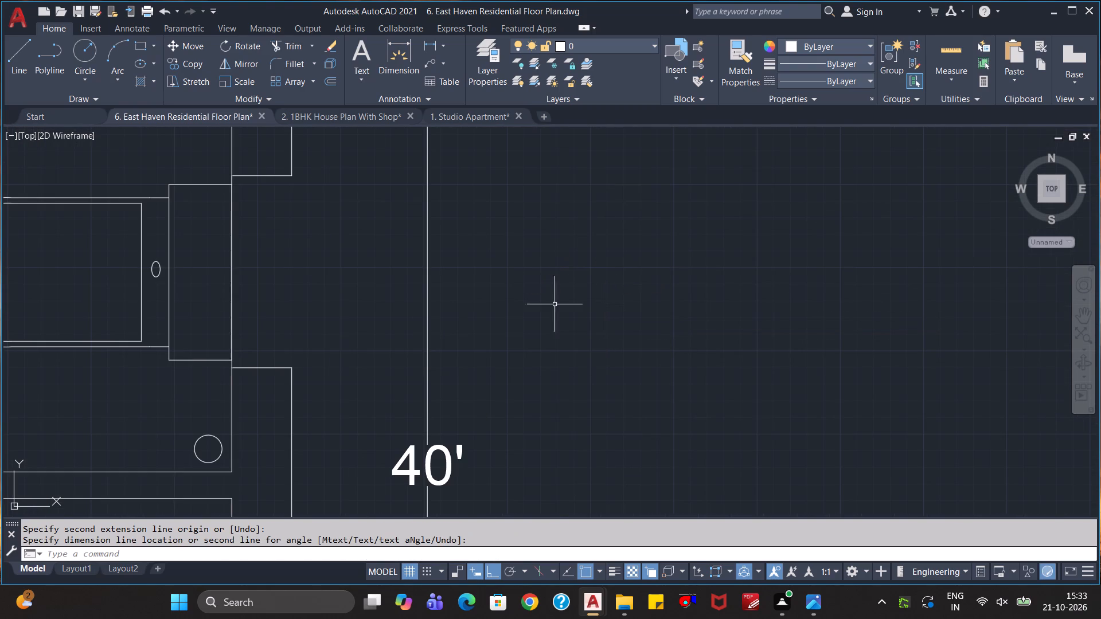
{"action": "left_click", "coordinate": [401, 49]}
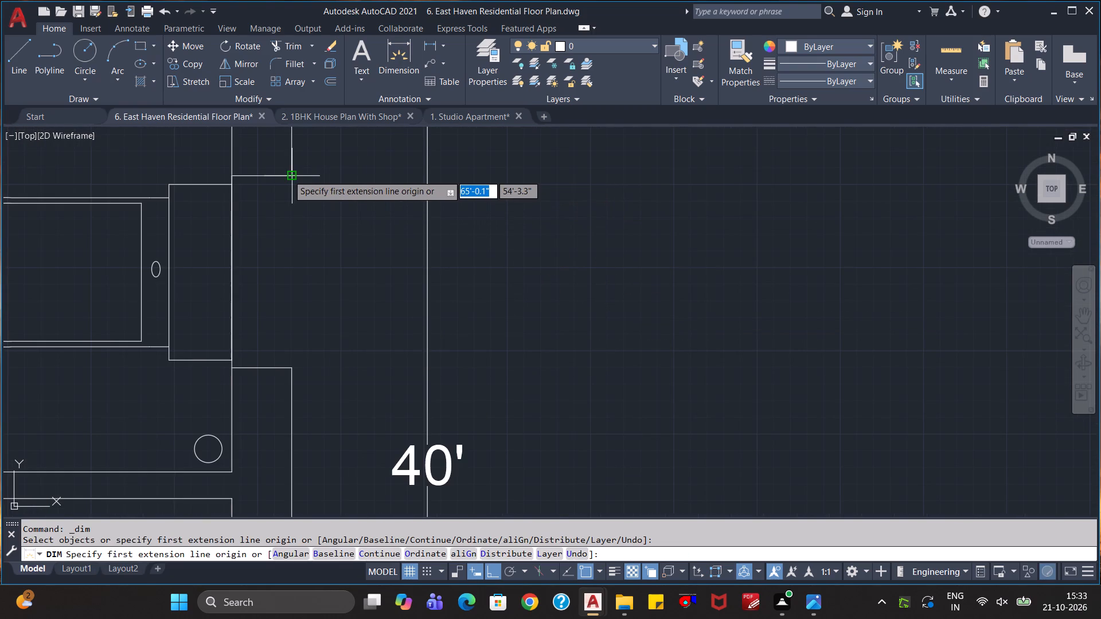
{"action": "left_click", "coordinate": [288, 175]}
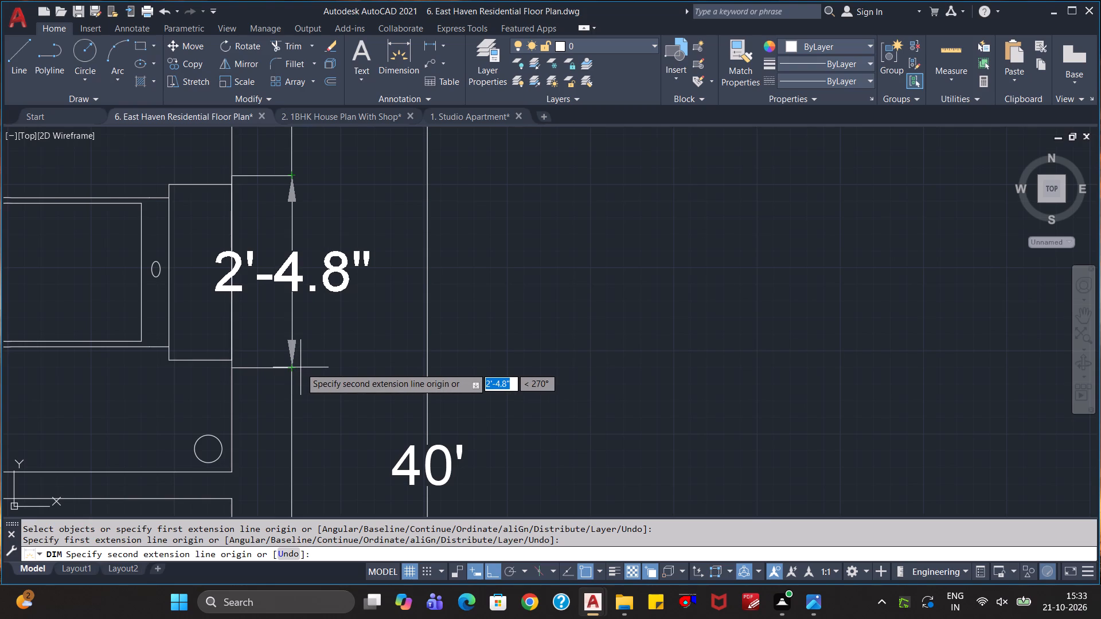
{"action": "key", "text": "Escape"}
{"action": "key", "text": "Escape"}
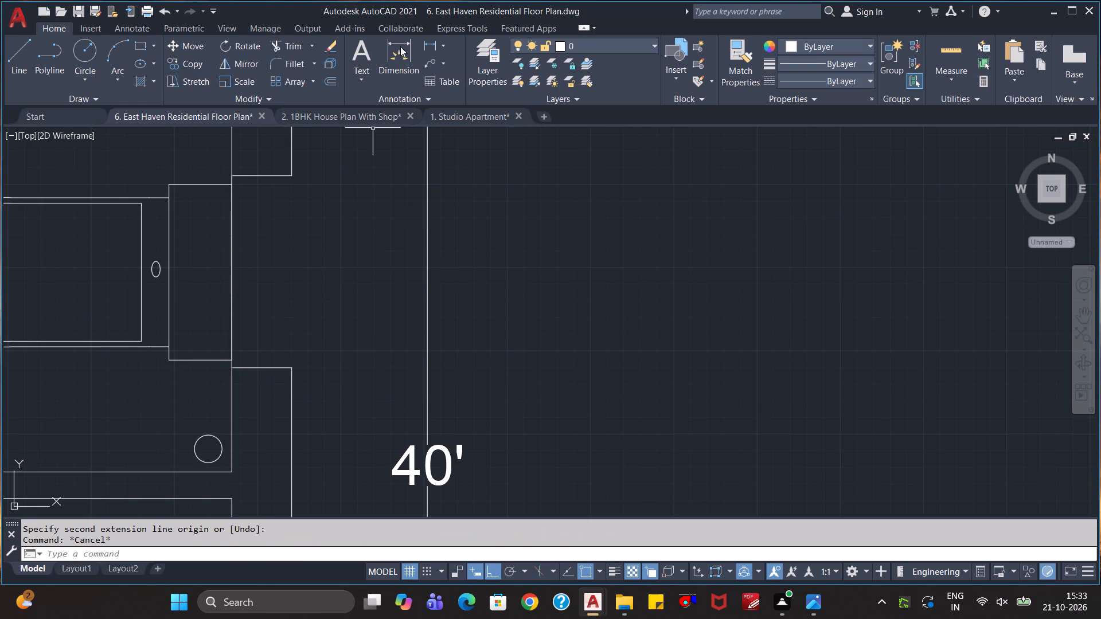
{"action": "left_click", "coordinate": [401, 46]}
{"action": "left_click", "coordinate": [229, 177]}
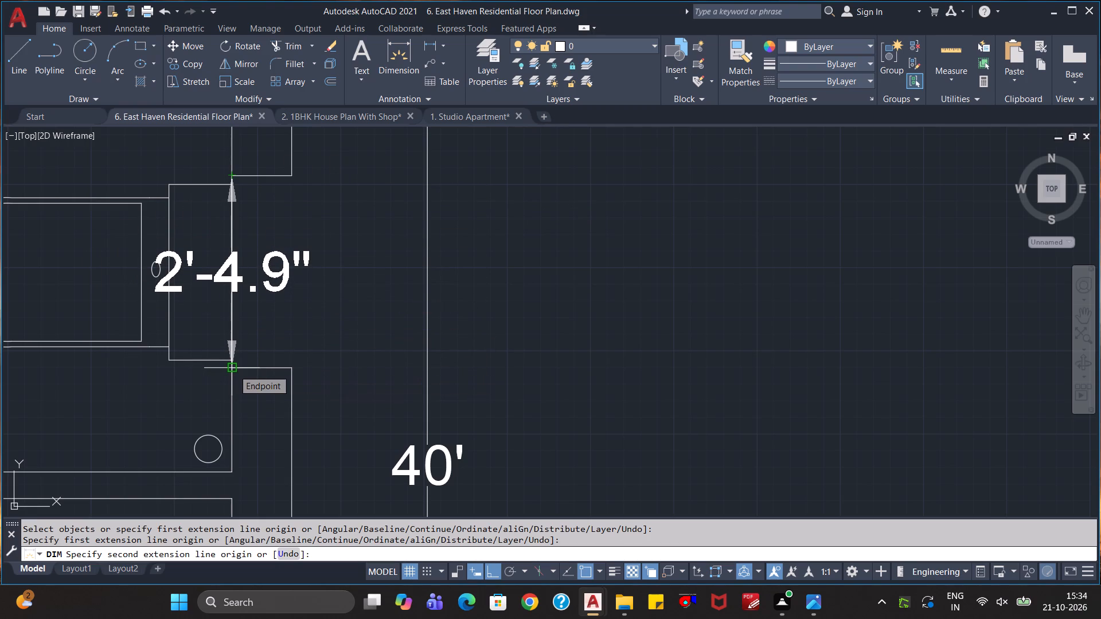
{"action": "key", "text": "Escape"}
{"action": "key", "text": "Escape"}
Delete the stray point left inside the bedroom on the staircase side, beside the bed.
{"action": "scroll", "coordinate": [730, 249], "scroll_direction": "down", "scroll_amount": 1}
{"action": "scroll", "coordinate": [788, 280], "scroll_direction": "down", "scroll_amount": 1}
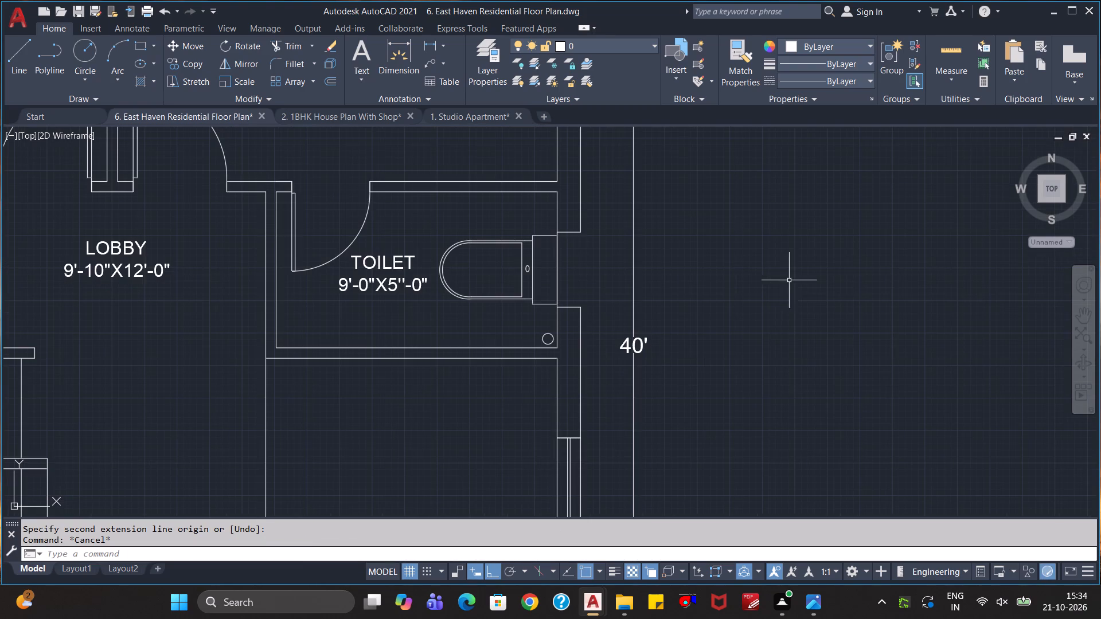
{"action": "scroll", "coordinate": [859, 305], "scroll_direction": "down", "scroll_amount": 1}
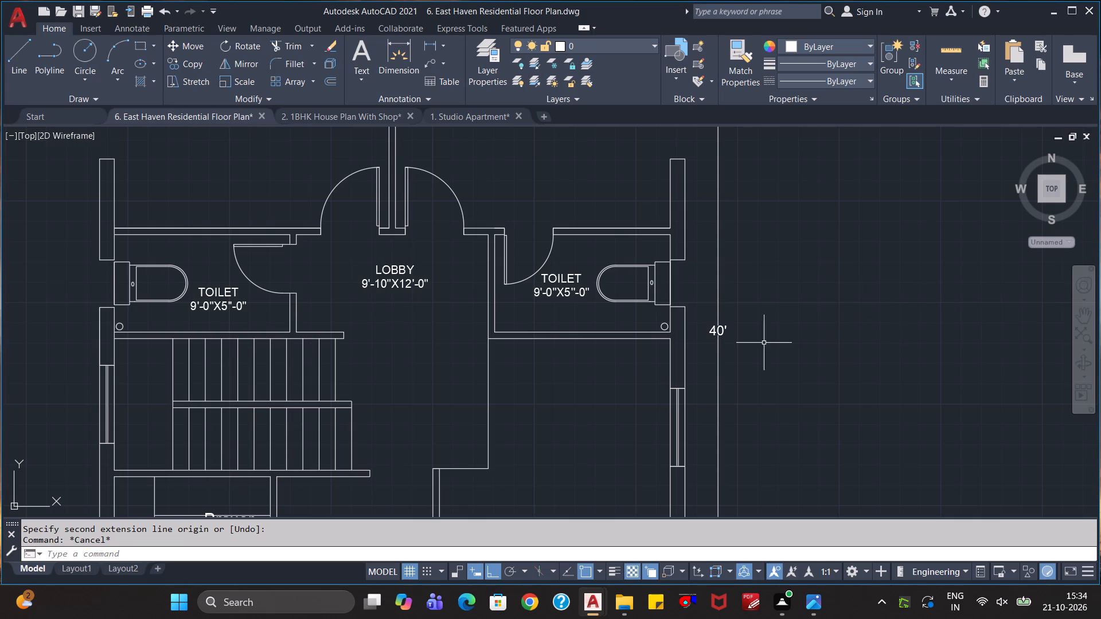
{"action": "scroll", "coordinate": [434, 352], "scroll_direction": "down", "scroll_amount": 1}
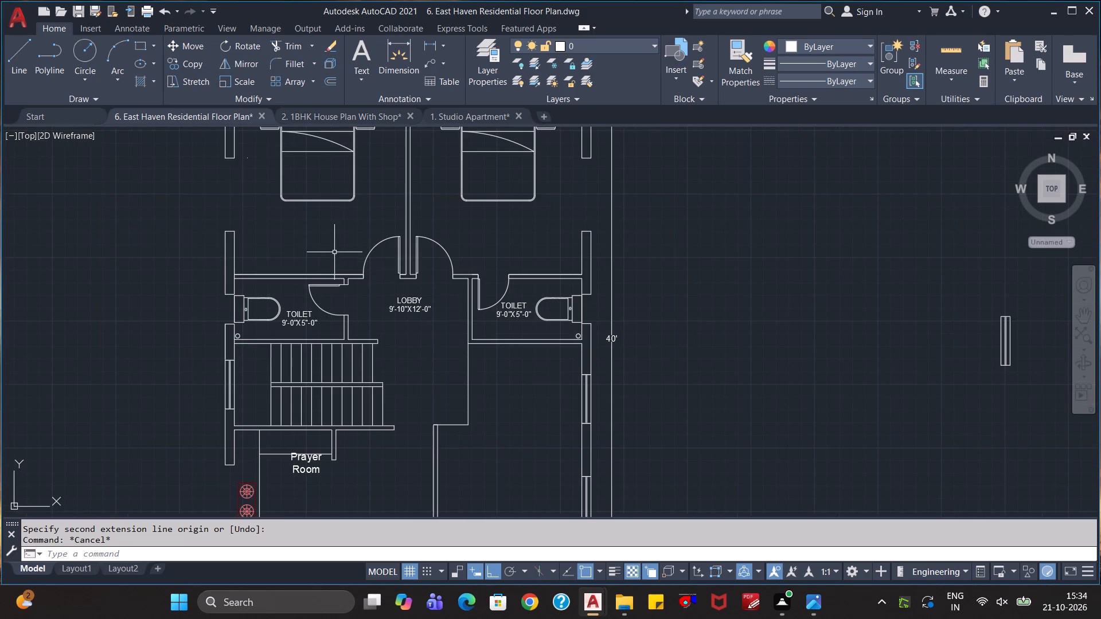
{"action": "middle_click_drag", "start_coordinate": [334, 250], "coordinate": [432, 423]}
{"action": "scroll", "coordinate": [361, 357], "scroll_direction": "up", "scroll_amount": 4}
{"action": "left_click", "coordinate": [330, 270]}
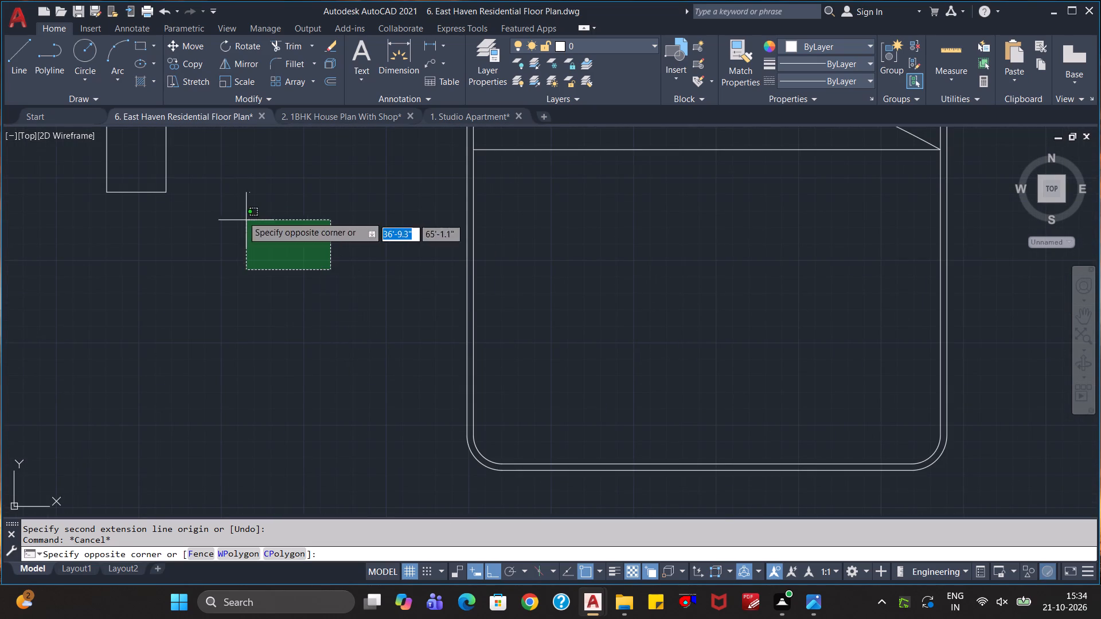
{"action": "left_click", "coordinate": [232, 159]}
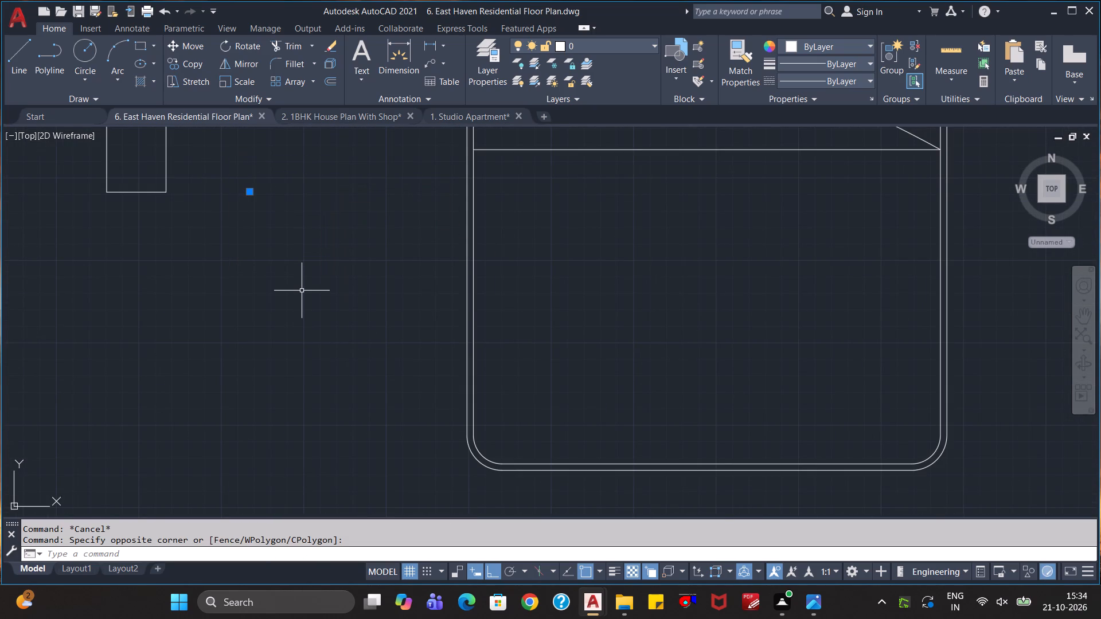
{"action": "key", "text": "Delete"}
Explode the spare vertical window symbol lying outside the plan beyond the 40' dimension.
{"action": "scroll", "coordinate": [315, 304], "scroll_direction": "down", "scroll_amount": 4}
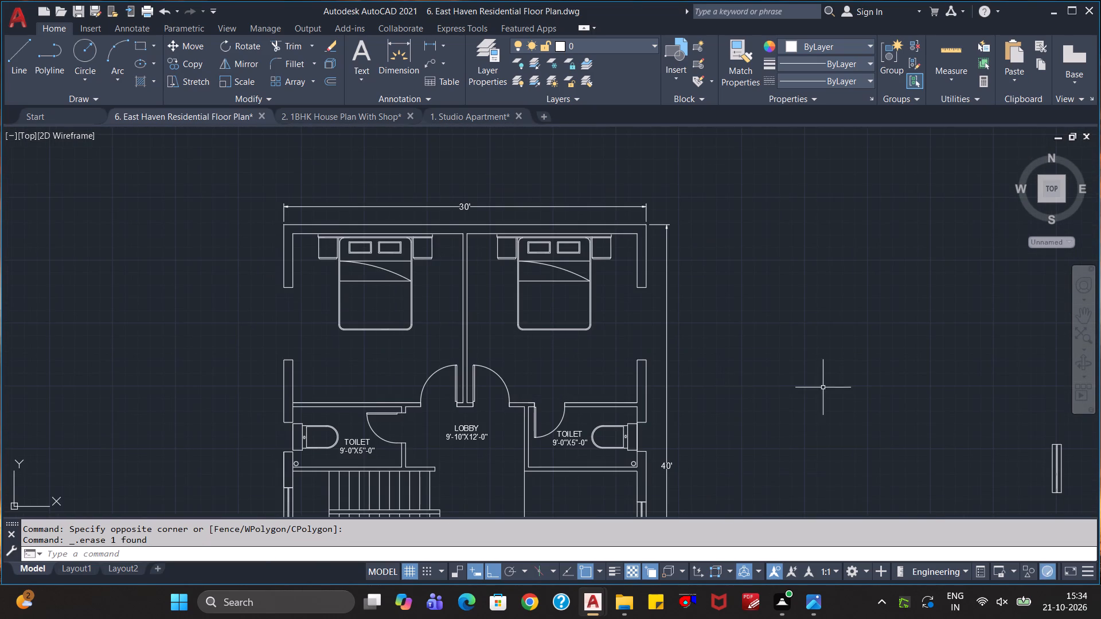
{"action": "middle_click_drag", "start_coordinate": [823, 387], "coordinate": [575, 296]}
{"action": "scroll", "coordinate": [856, 426], "scroll_direction": "up", "scroll_amount": 2}
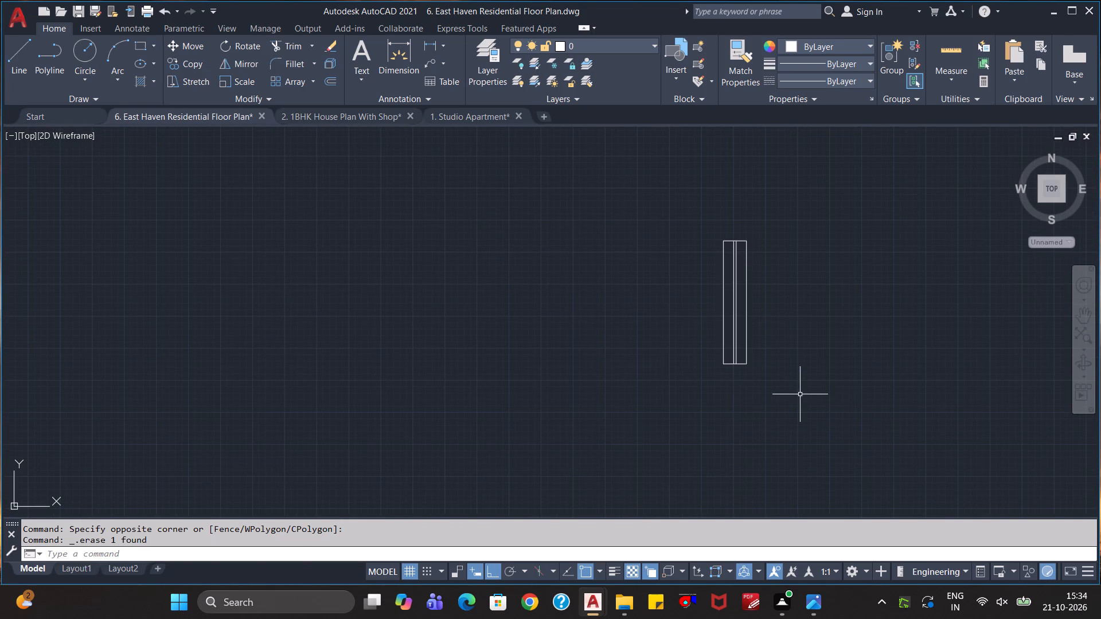
{"action": "left_click_drag", "start_coordinate": [800, 394], "coordinate": [795, 396]}
{"action": "left_click", "coordinate": [663, 198]}
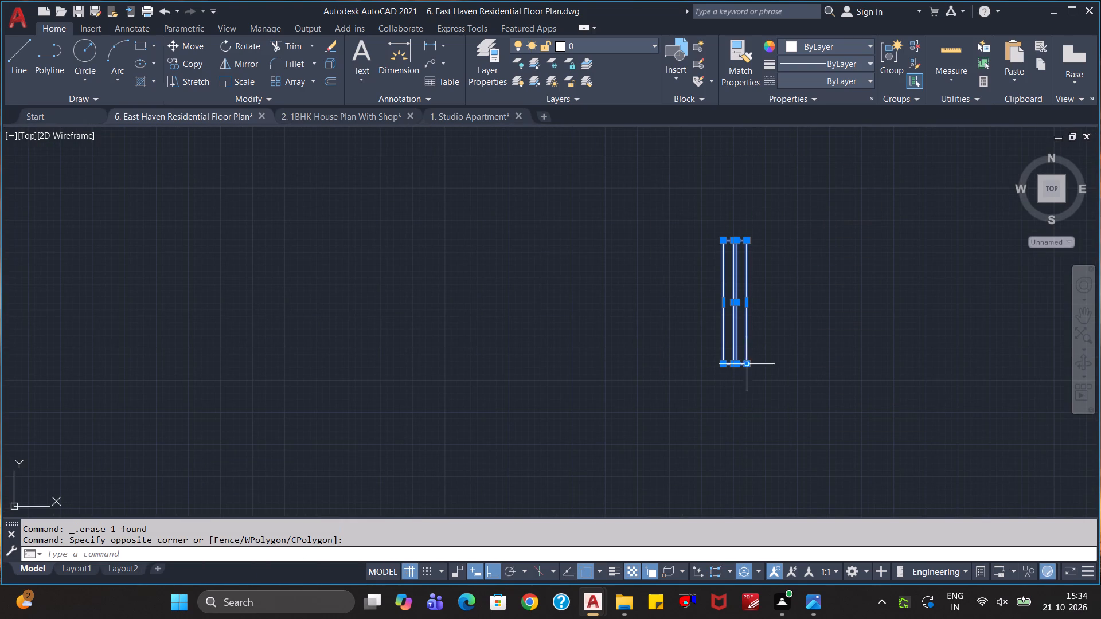
{"action": "type", "text": "EX"}
{"action": "key", "text": "Down"}
{"action": "key", "text": "Return"}
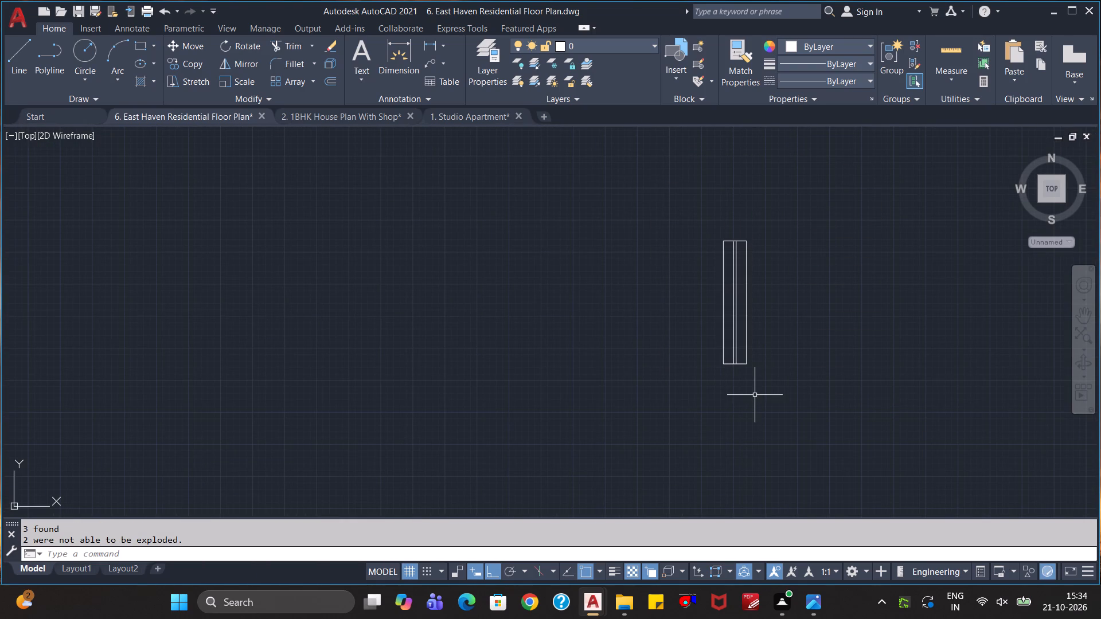
Delete the lower closing line of the exploded window symbol.
{"action": "scroll", "coordinate": [749, 396], "scroll_direction": "up", "scroll_amount": 2}
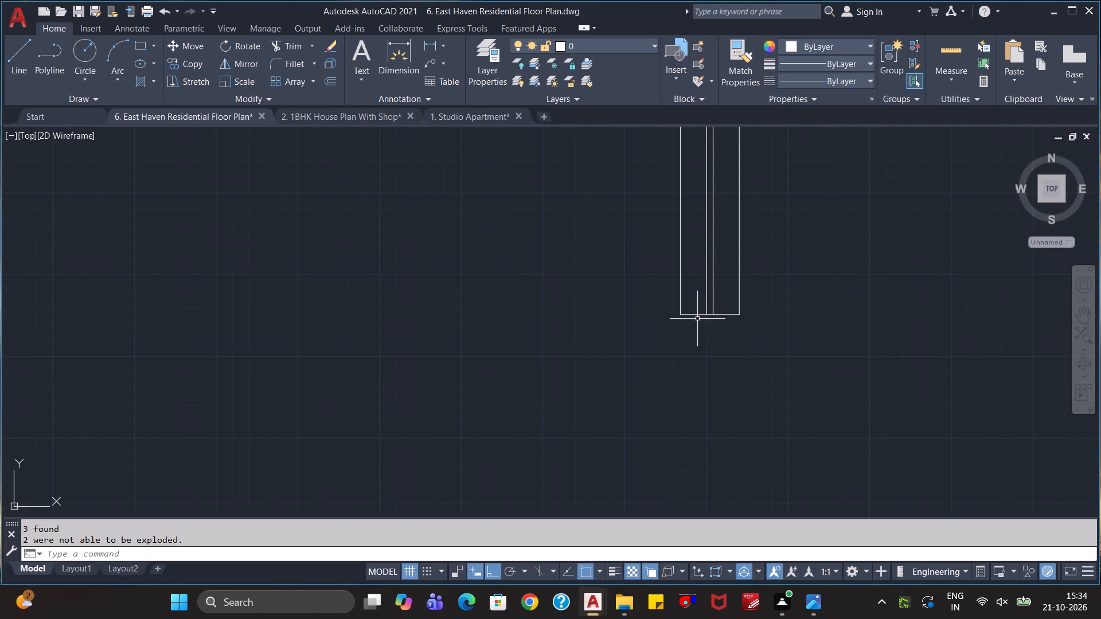
{"action": "left_click", "coordinate": [698, 314]}
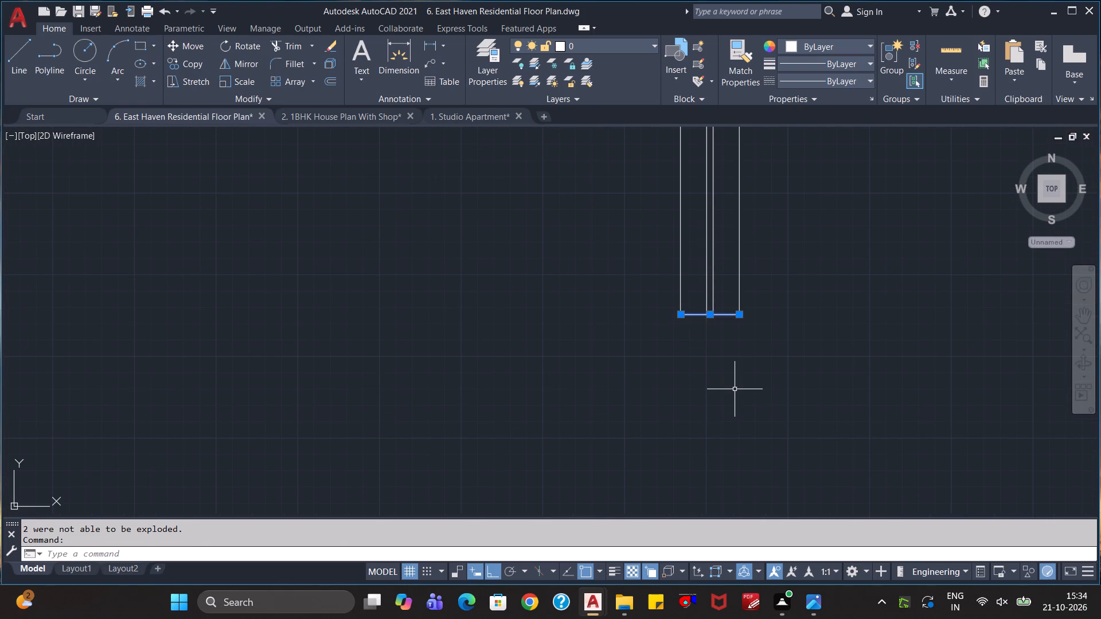
{"action": "key", "text": "Delete"}
Draw a 6' vertical line downward from the upper-left corner of the spare window symbol.
{"action": "scroll", "coordinate": [735, 390], "scroll_direction": "down", "scroll_amount": 1}
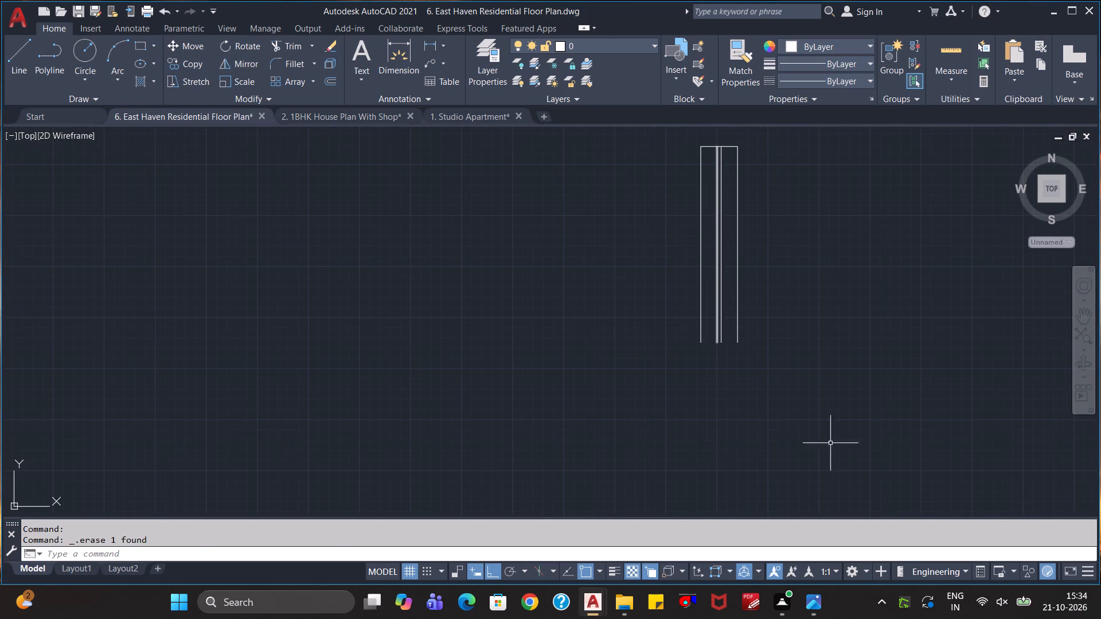
{"action": "left_click", "coordinate": [24, 65]}
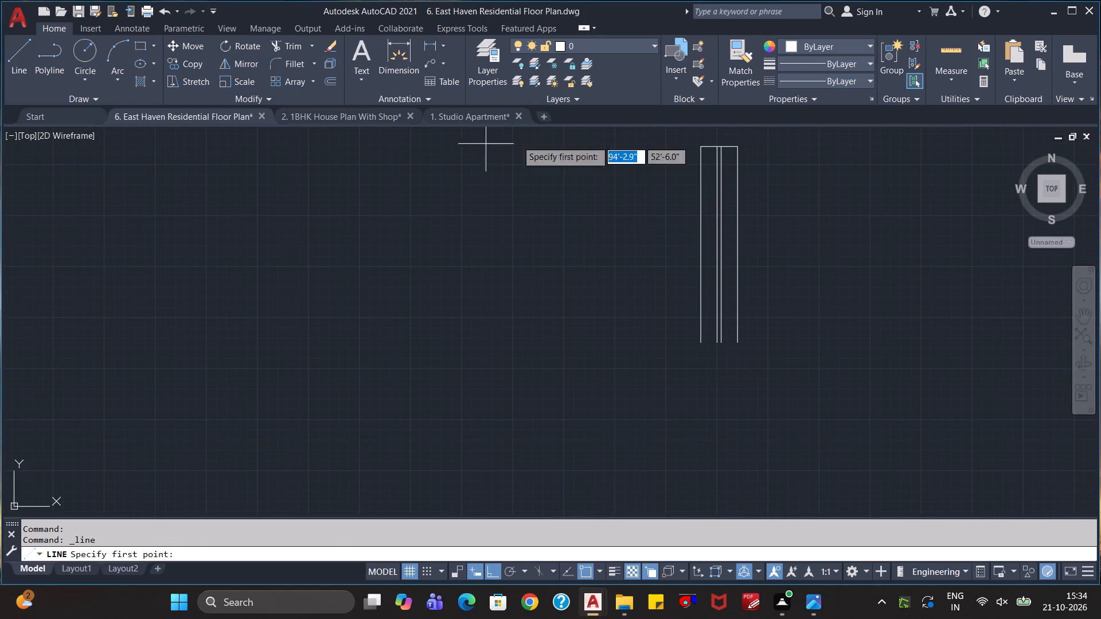
{"action": "scroll", "coordinate": [703, 144], "scroll_direction": "up", "scroll_amount": 2}
{"action": "left_click", "coordinate": [692, 151]}
{"action": "scroll", "coordinate": [668, 396], "scroll_direction": "down", "scroll_amount": 1}
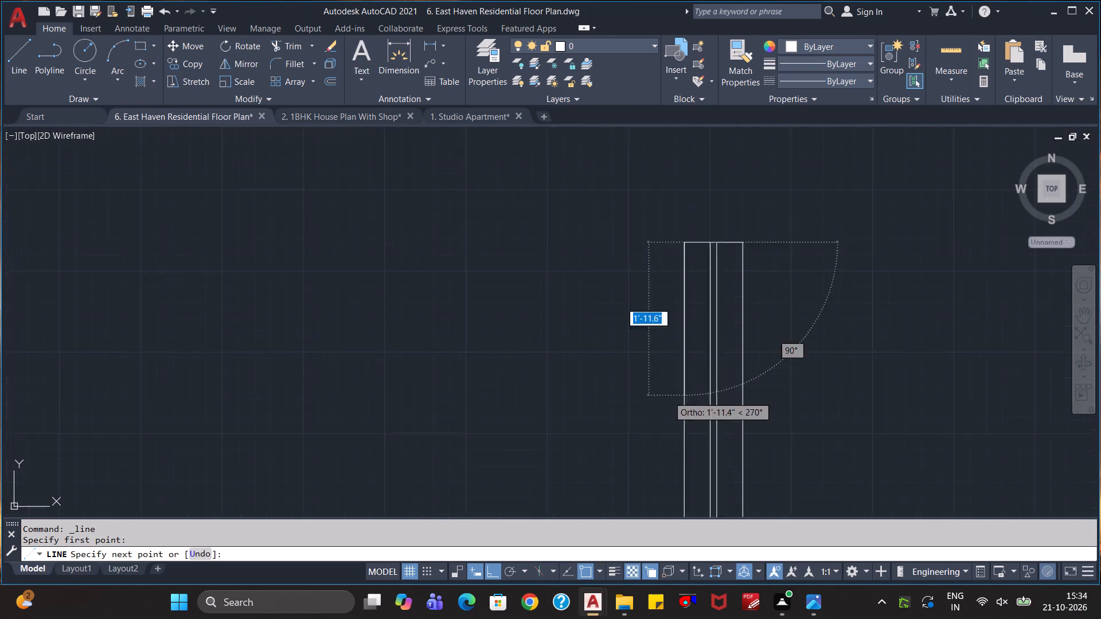
{"action": "scroll", "coordinate": [668, 396], "scroll_direction": "down", "scroll_amount": 2}
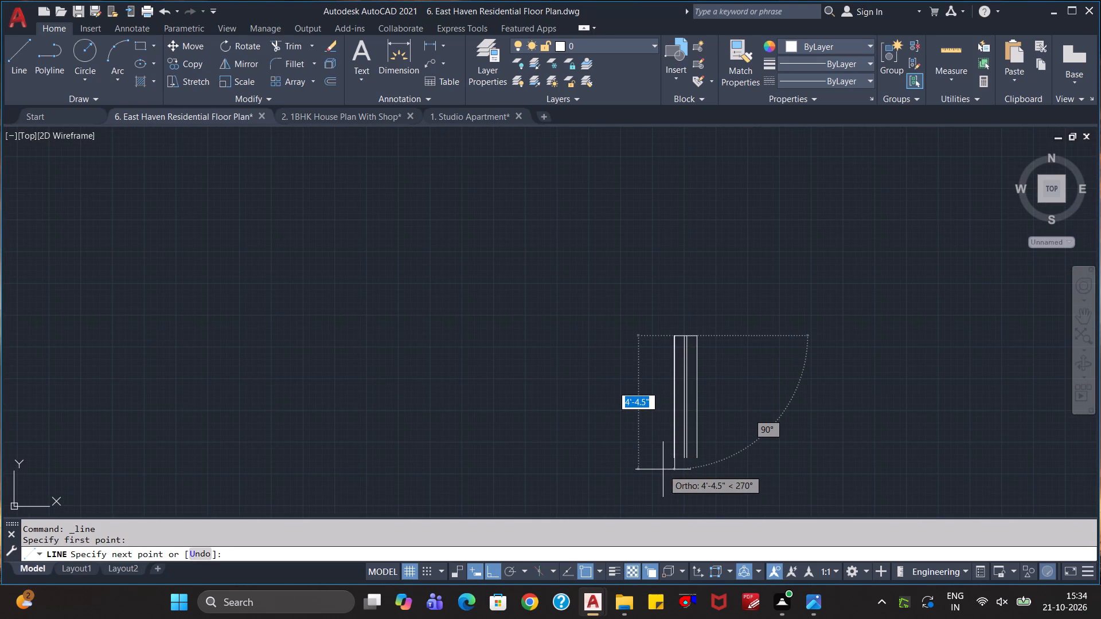
{"action": "key", "text": "6"}
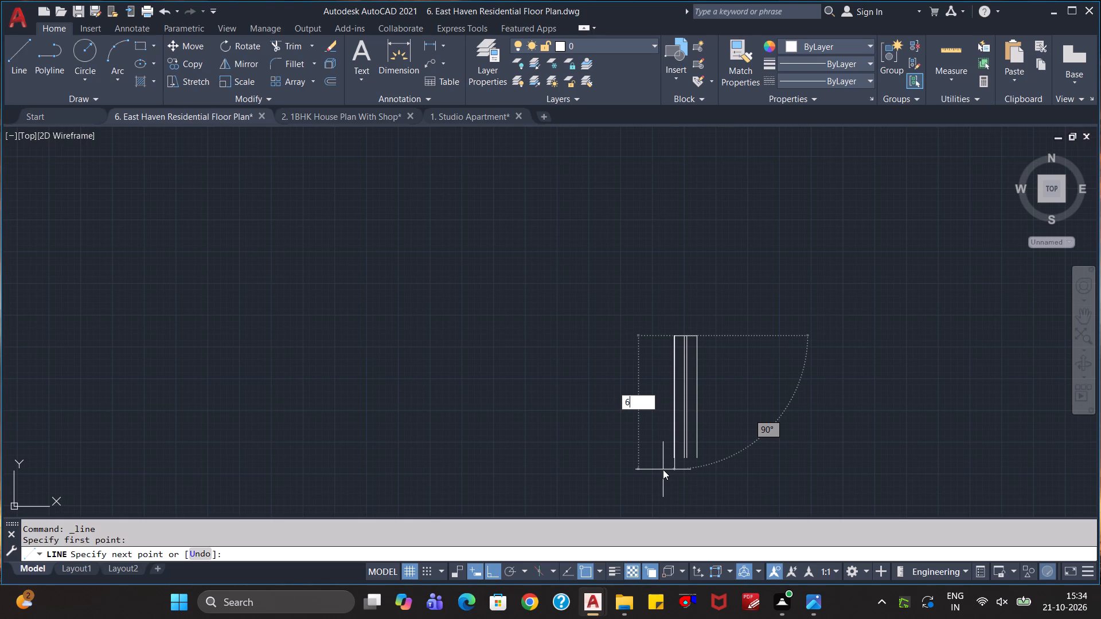
{"action": "key", "text": "apostrophe"}
{"action": "key", "text": "Return"}
{"action": "scroll", "coordinate": [888, 433], "scroll_direction": "down", "scroll_amount": 2}
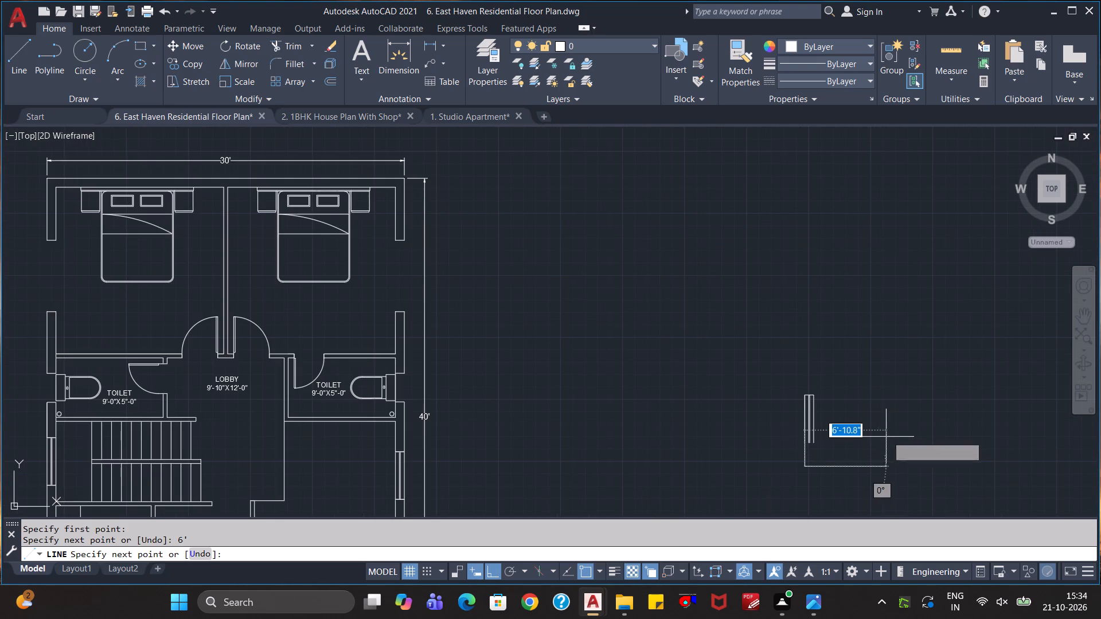
{"action": "key", "text": "Escape"}
Delete the symbol's original shorter side line that overlaps the 6' line.
{"action": "scroll", "coordinate": [857, 455], "scroll_direction": "up", "scroll_amount": 3}
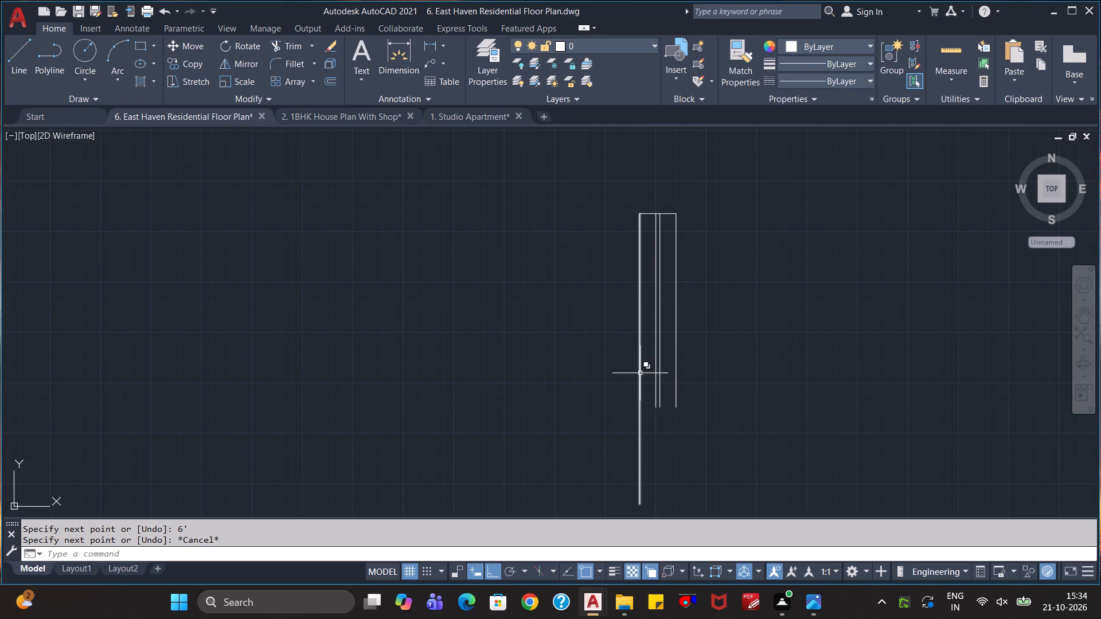
{"action": "left_click", "coordinate": [640, 373]}
{"action": "left_click", "coordinate": [694, 434]}
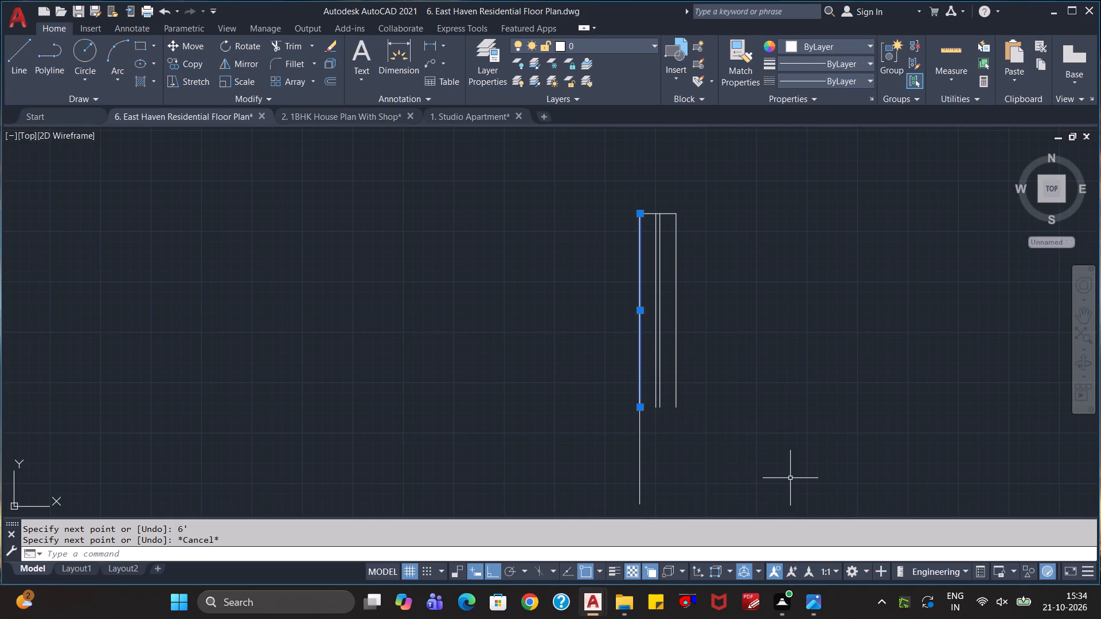
{"action": "key", "text": "Delete"}
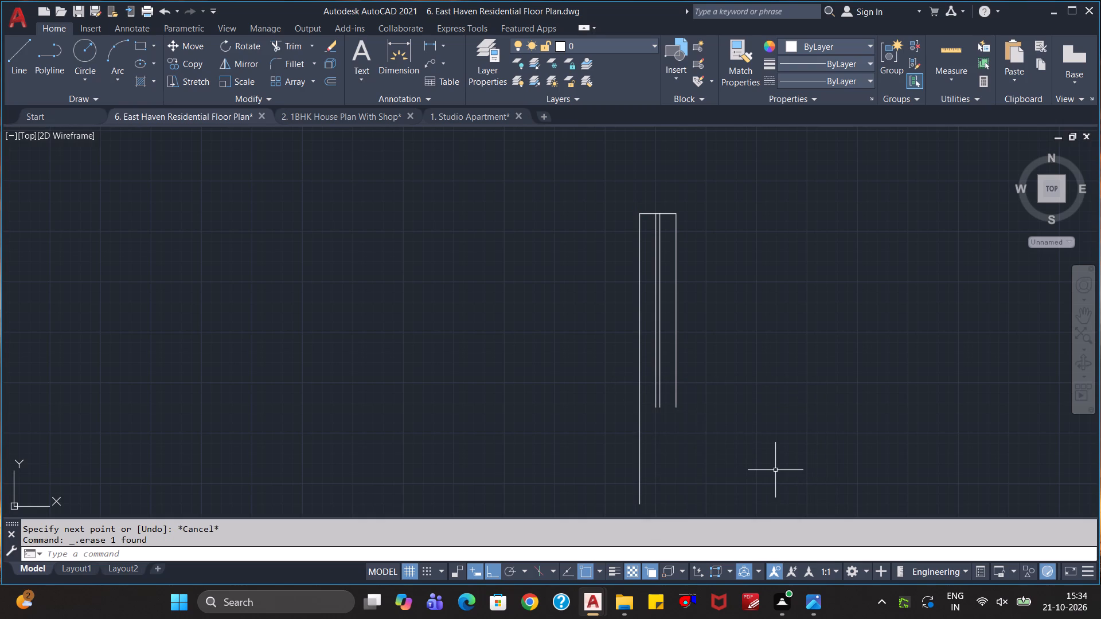
{"action": "key", "text": "Escape"}
{"action": "key", "text": "Escape"}
{"action": "key", "text": "Escape"}
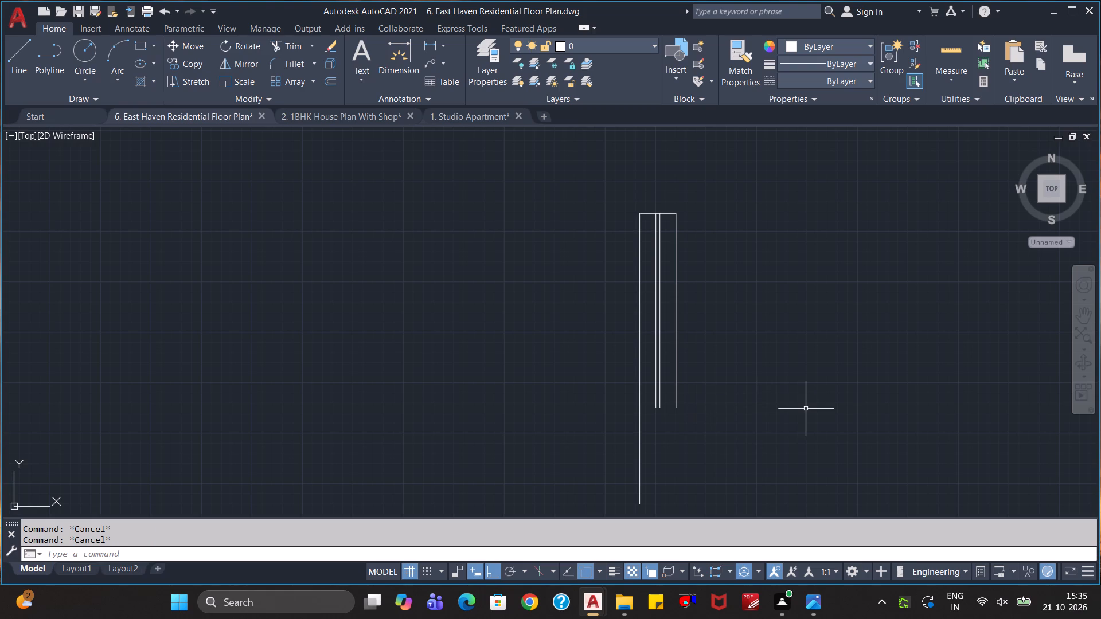
Offset the 6' line 4" inward toward the middle of the window symbol.
{"action": "key", "text": "o"}
{"action": "key", "text": "Return"}
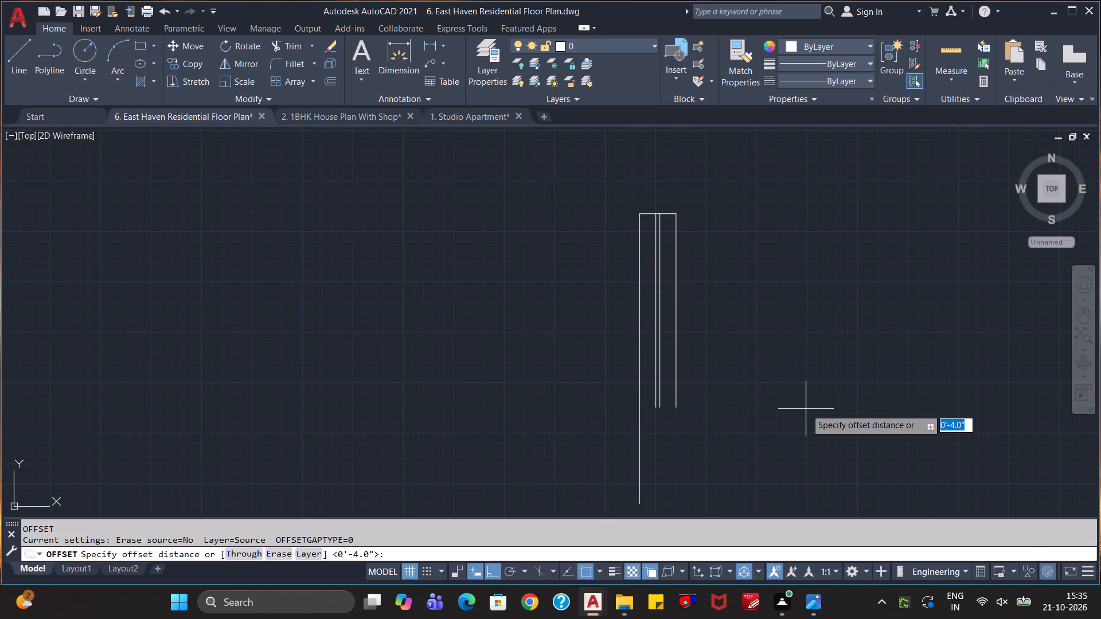
{"action": "key", "text": "4"}
{"action": "key", "text": "shift+quotedbl"}
{"action": "key", "text": "Return"}
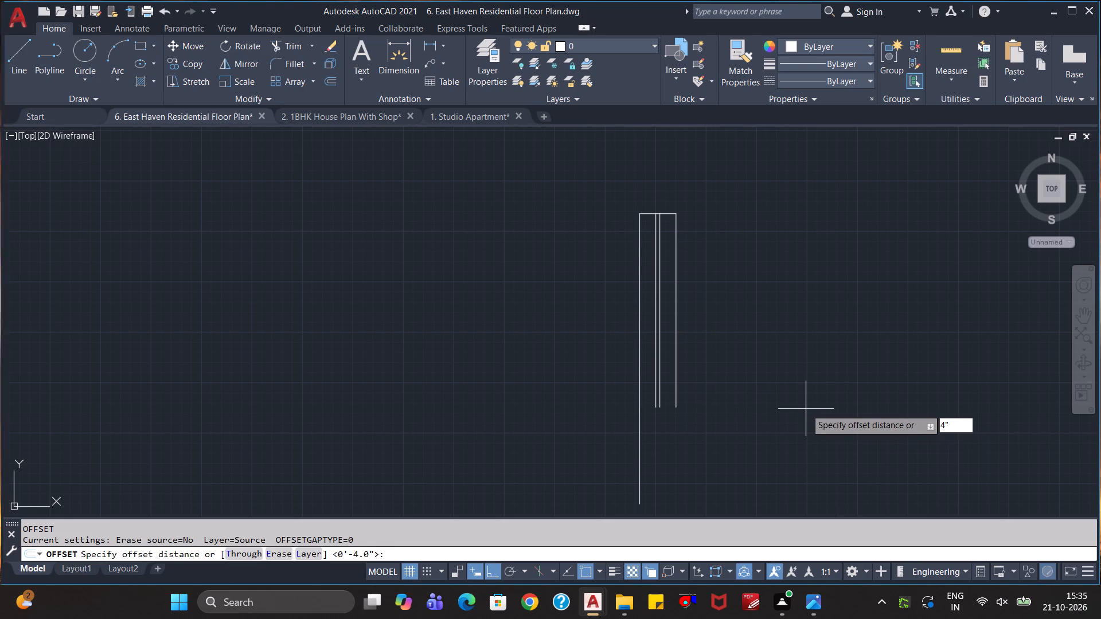
{"action": "left_click", "coordinate": [639, 450]}
{"action": "left_click", "coordinate": [653, 446]}
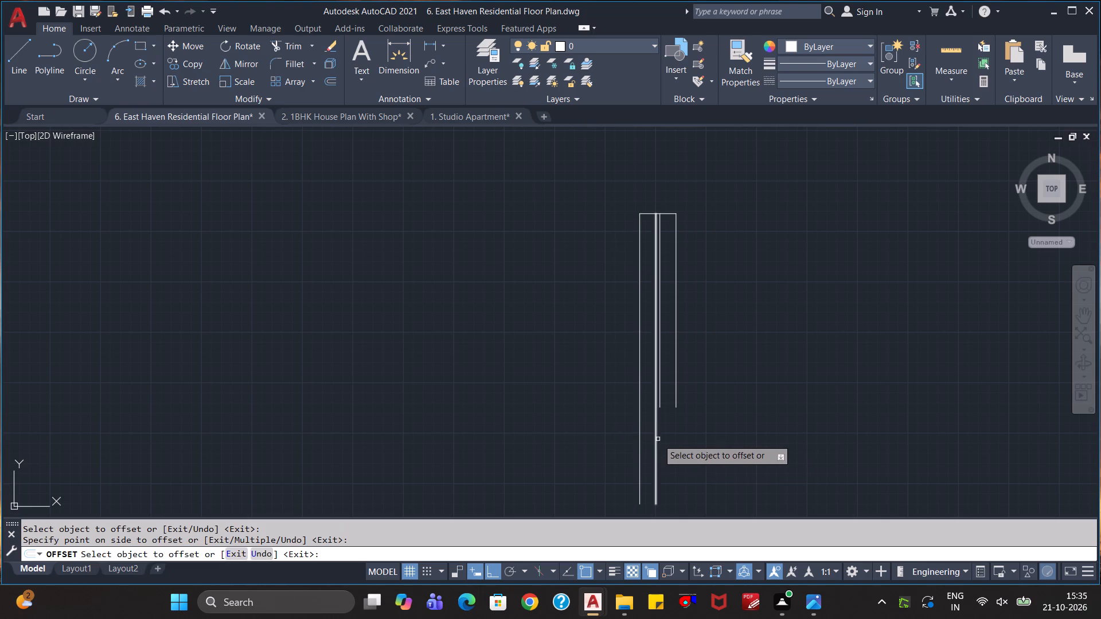
Offset the inner 6' line another 1" toward the symbol's opposite side to form the second glass line.
{"action": "left_click", "coordinate": [654, 434]}
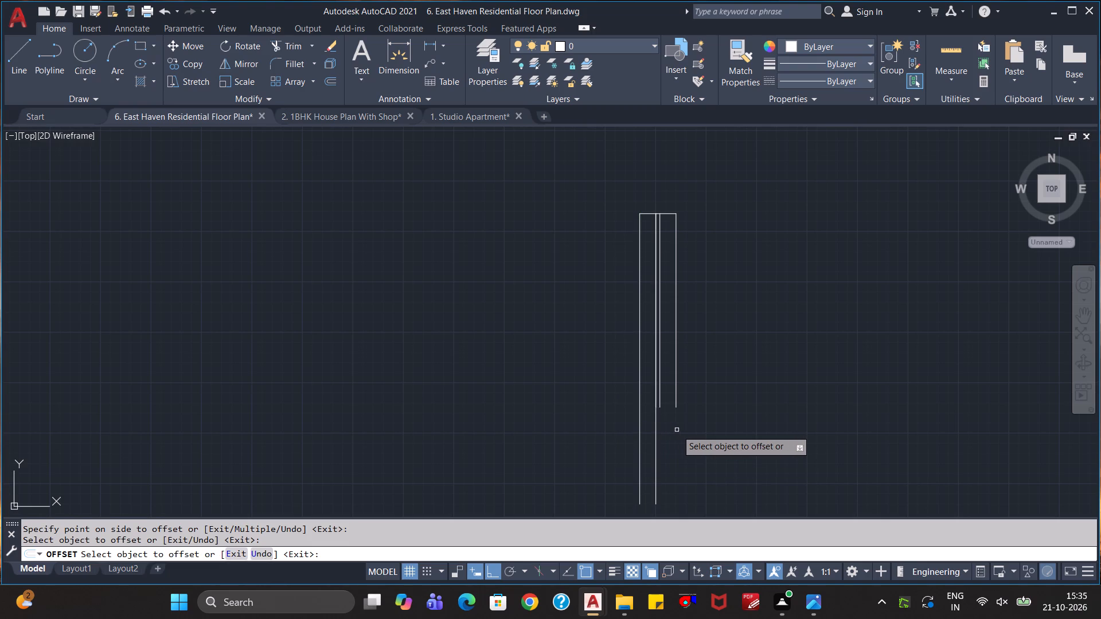
{"action": "scroll", "coordinate": [669, 408], "scroll_direction": "up", "scroll_amount": 2}
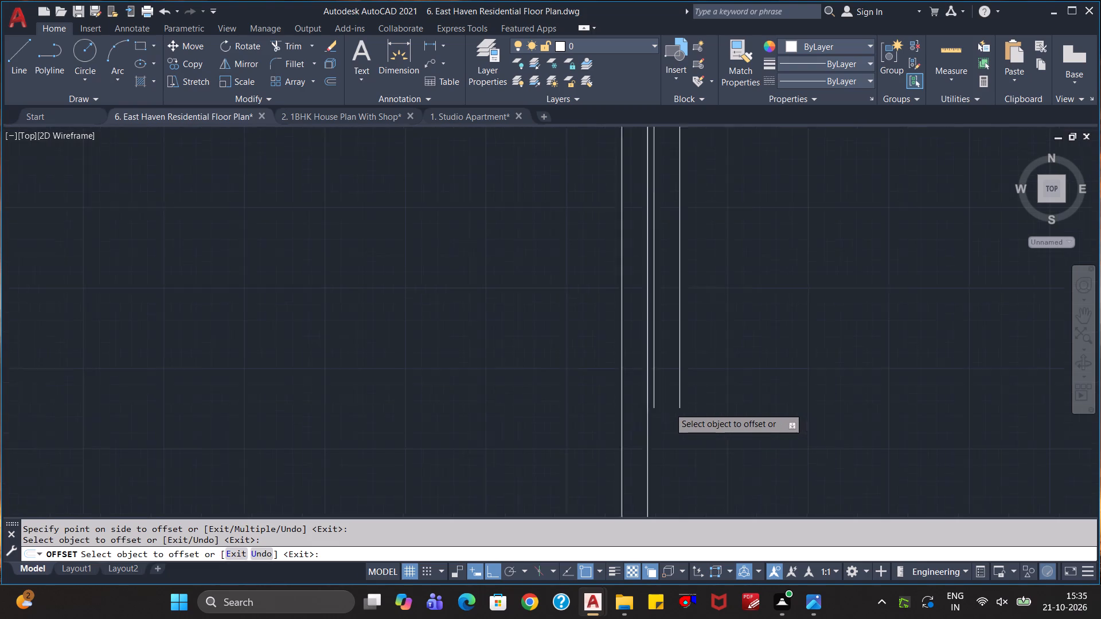
{"action": "scroll", "coordinate": [669, 408], "scroll_direction": "up", "scroll_amount": 1}
{"action": "scroll", "coordinate": [669, 408], "scroll_direction": "down", "scroll_amount": 4}
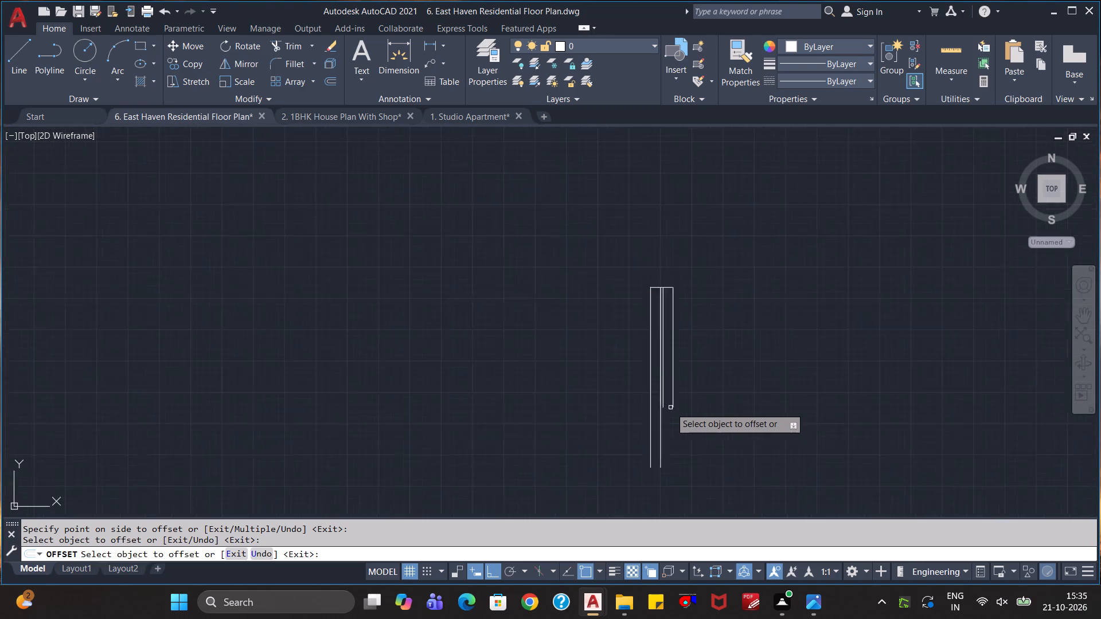
{"action": "scroll", "coordinate": [670, 408], "scroll_direction": "down", "scroll_amount": 1}
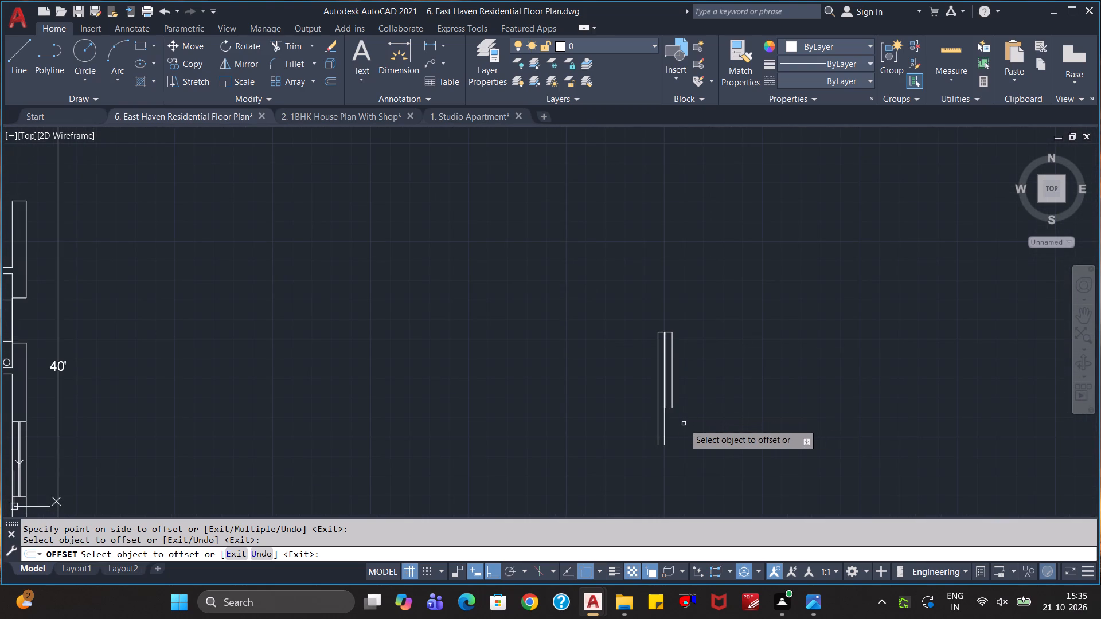
{"action": "type", "text": "1\""}
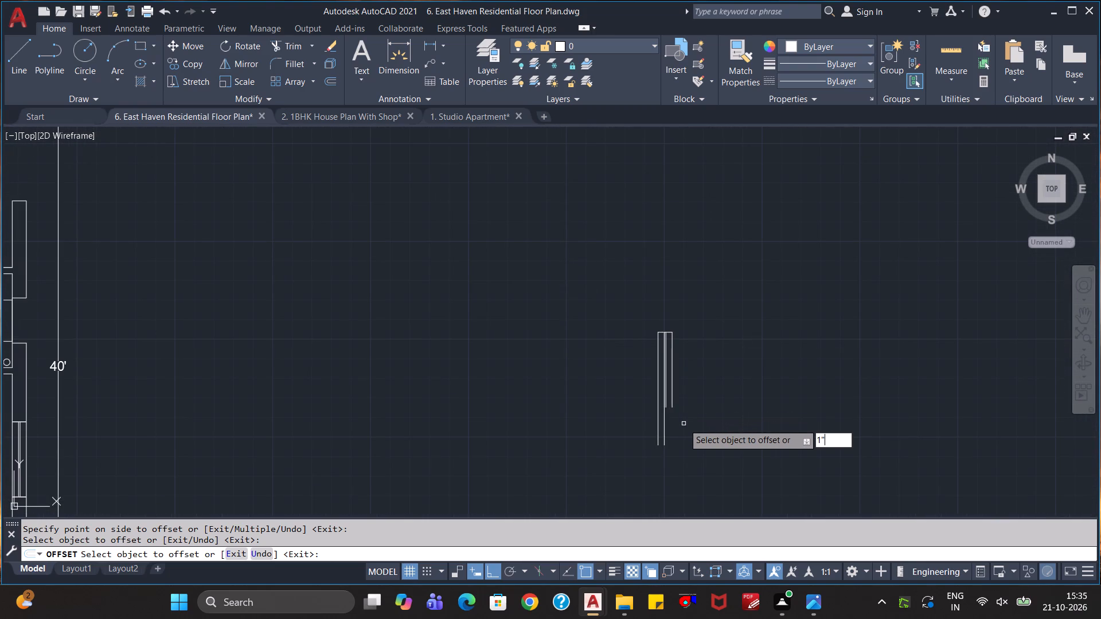
{"action": "key", "text": "Return"}
{"action": "scroll", "coordinate": [684, 424], "scroll_direction": "up", "scroll_amount": 3}
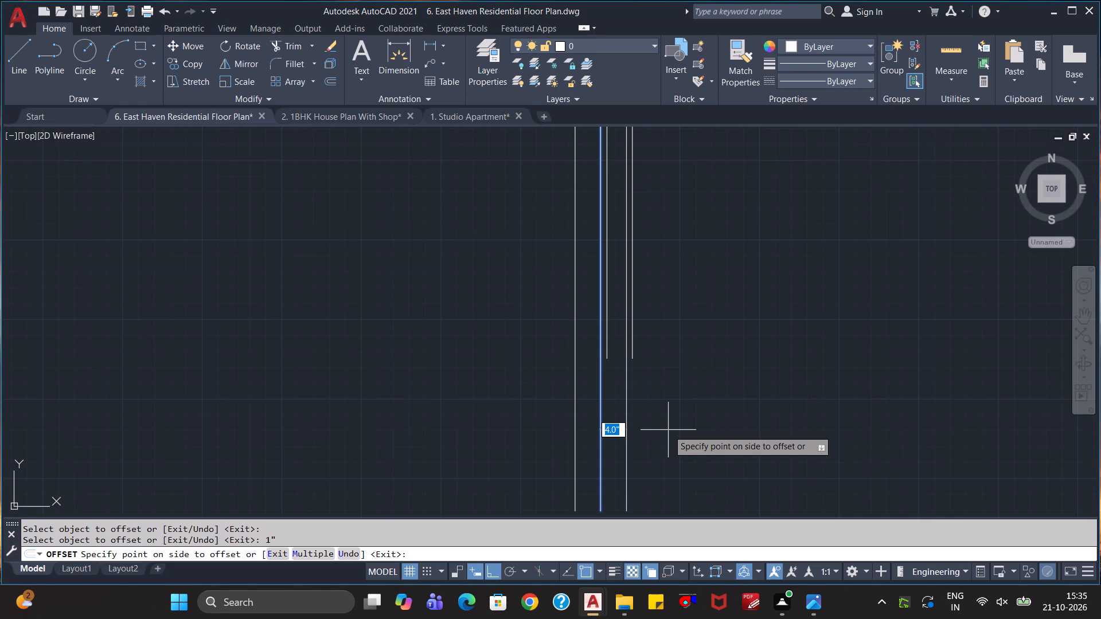
{"action": "key", "text": "1"}
{"action": "key", "text": "shift+quotedbl"}
{"action": "key", "text": "Return"}
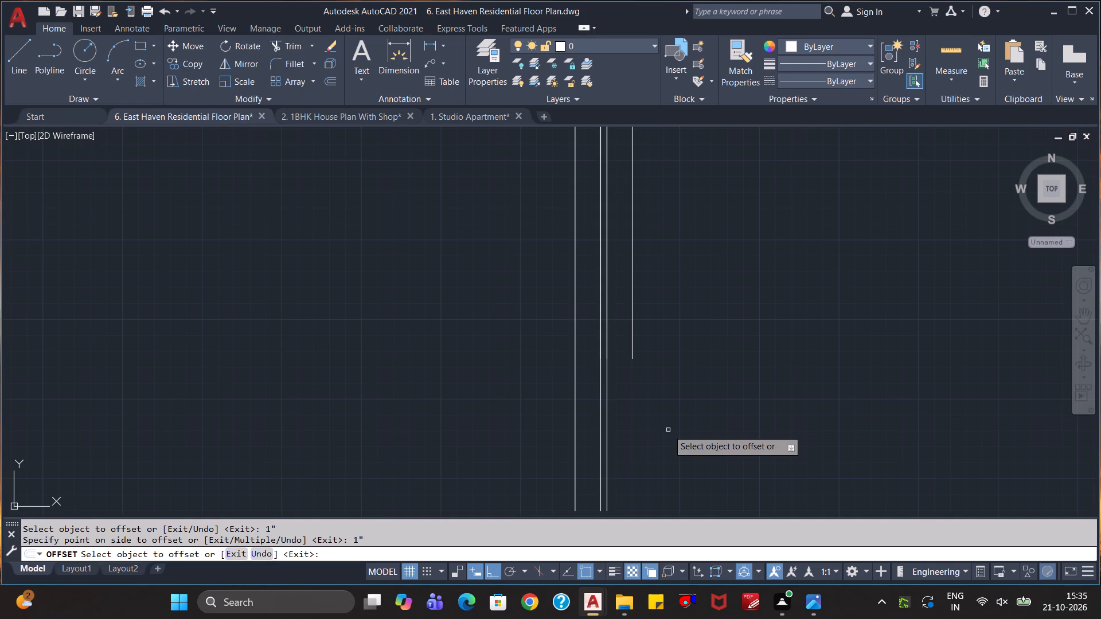
{"action": "left_click", "coordinate": [668, 430]}
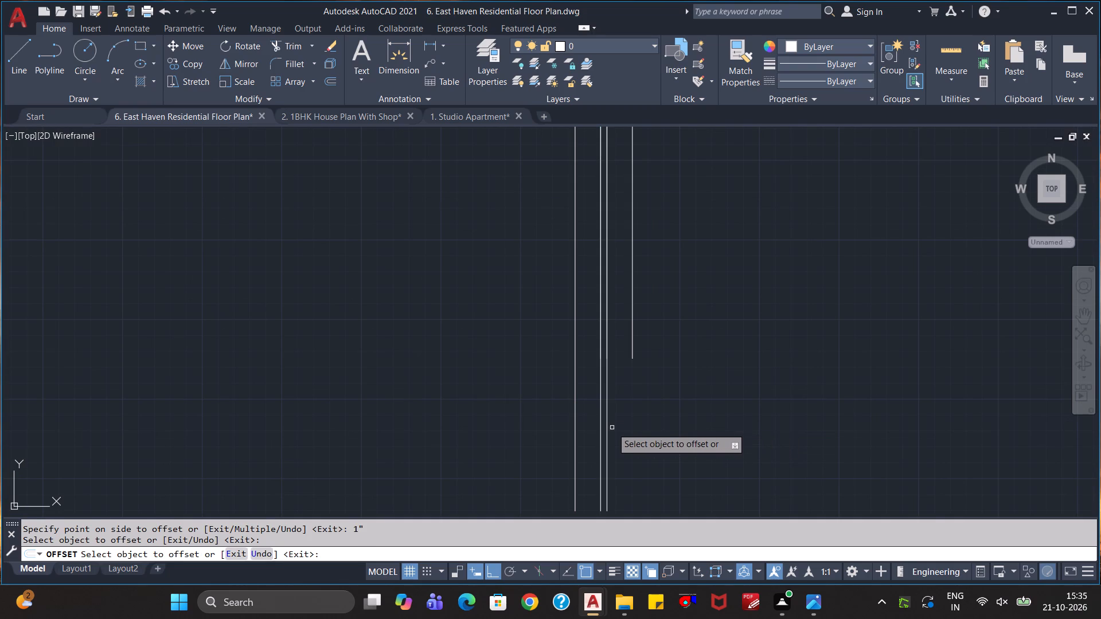
Offset the second glass line 4" outward to form the window symbol's opposite 6' side line.
{"action": "left_click", "coordinate": [608, 426]}
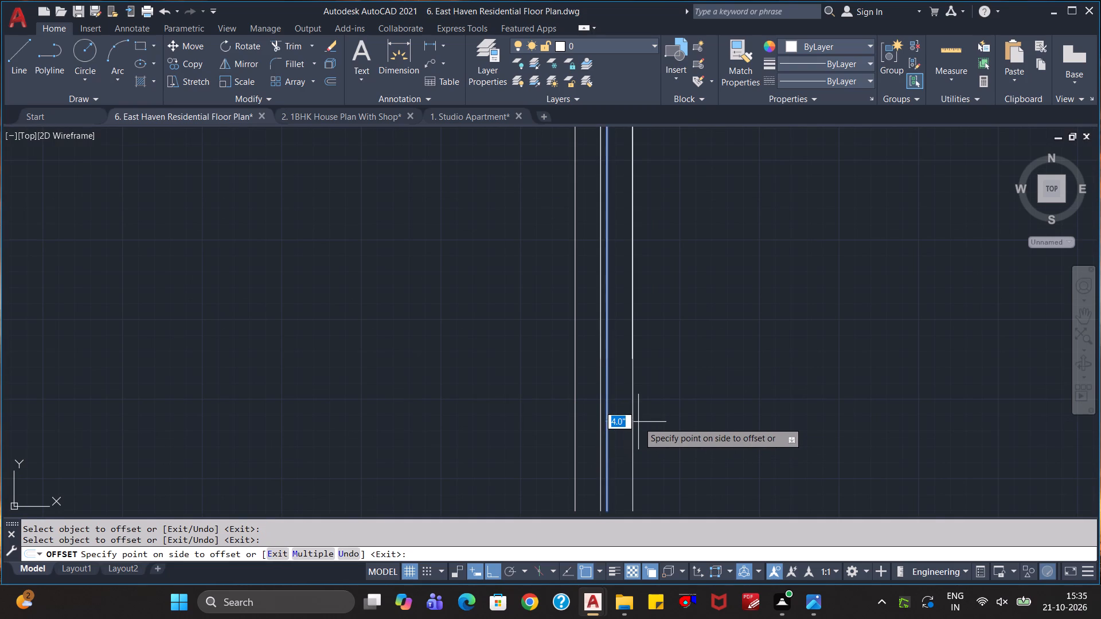
{"action": "left_click", "coordinate": [639, 421]}
{"action": "key", "text": "Escape"}
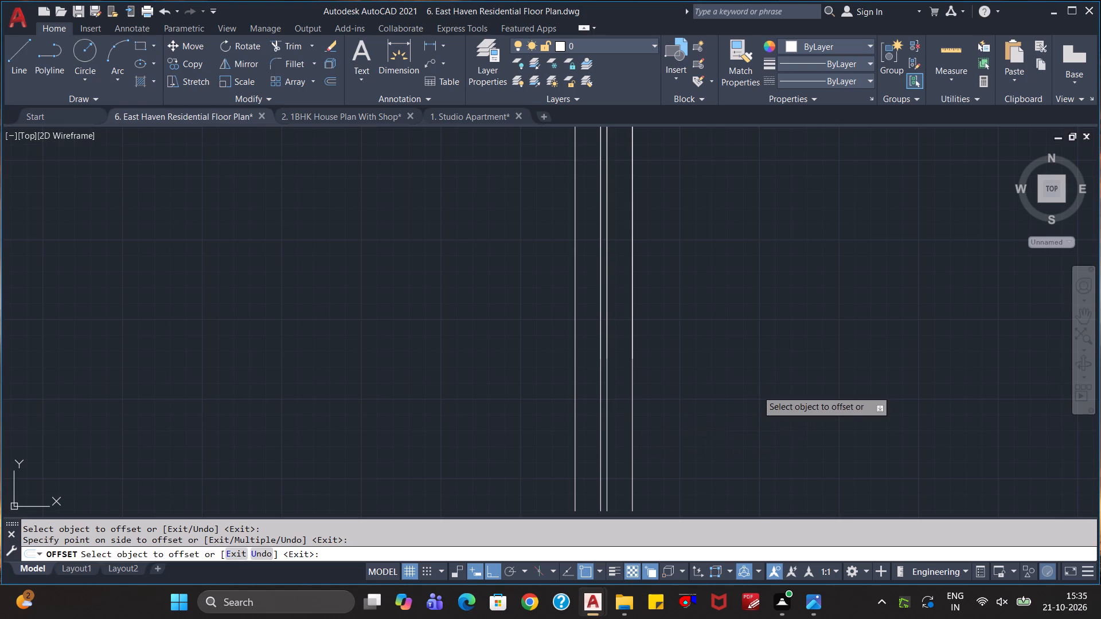
{"action": "key", "text": "Escape"}
{"action": "key", "text": "Escape"}
Delete the three original shorter lines that overlap the 6' side line and the two glass lines of the window symbol.
{"action": "left_click", "coordinate": [707, 316]}
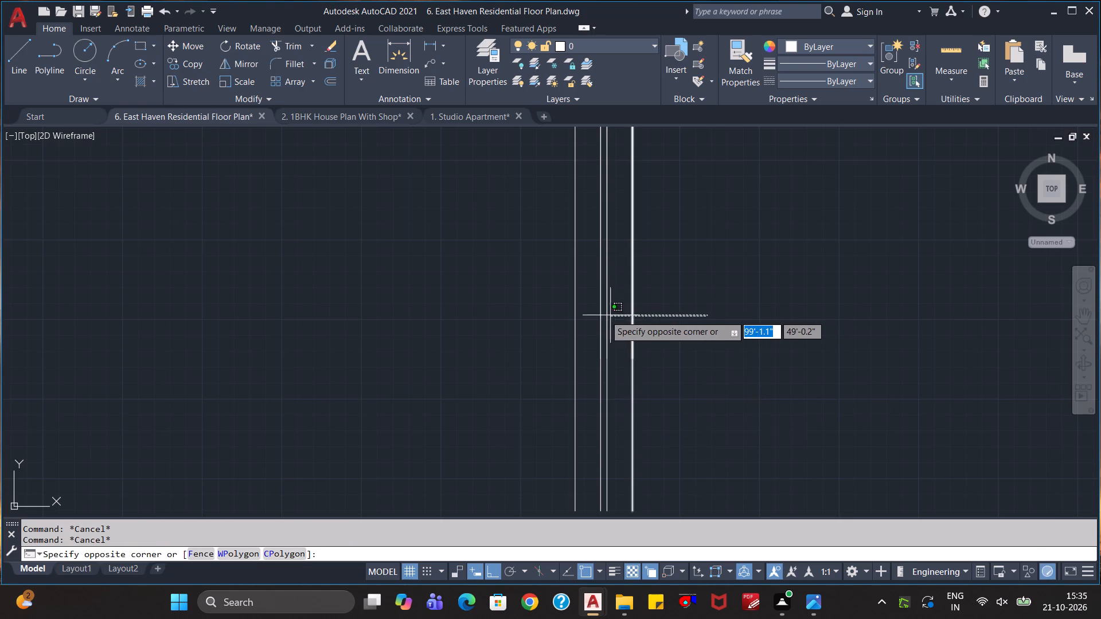
{"action": "left_click", "coordinate": [568, 320]}
{"action": "key", "text": "Escape"}
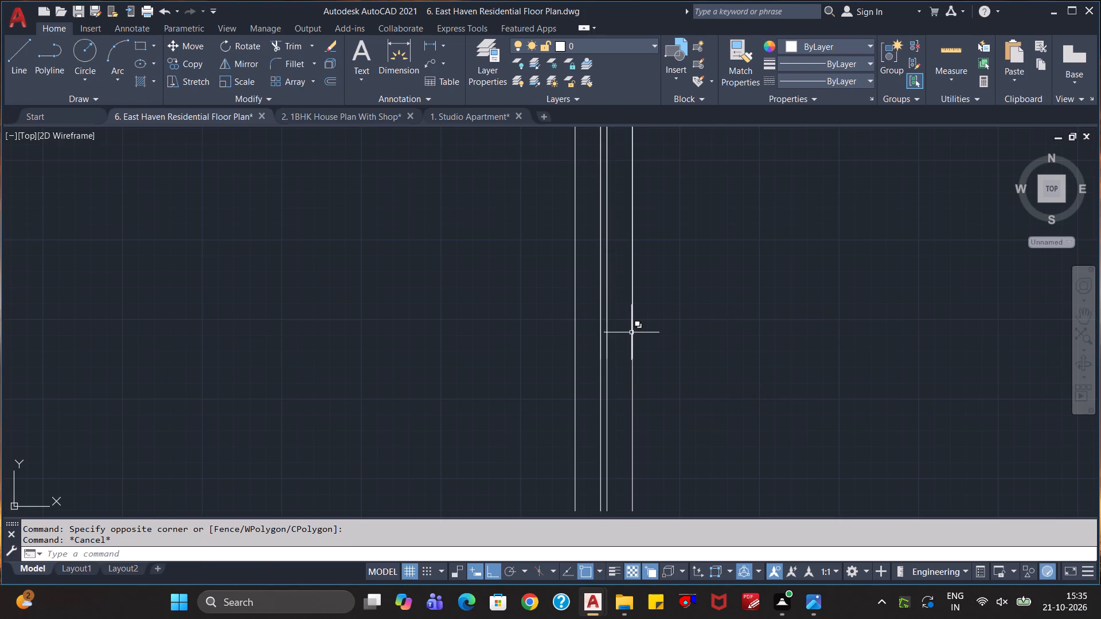
{"action": "left_click", "coordinate": [631, 334]}
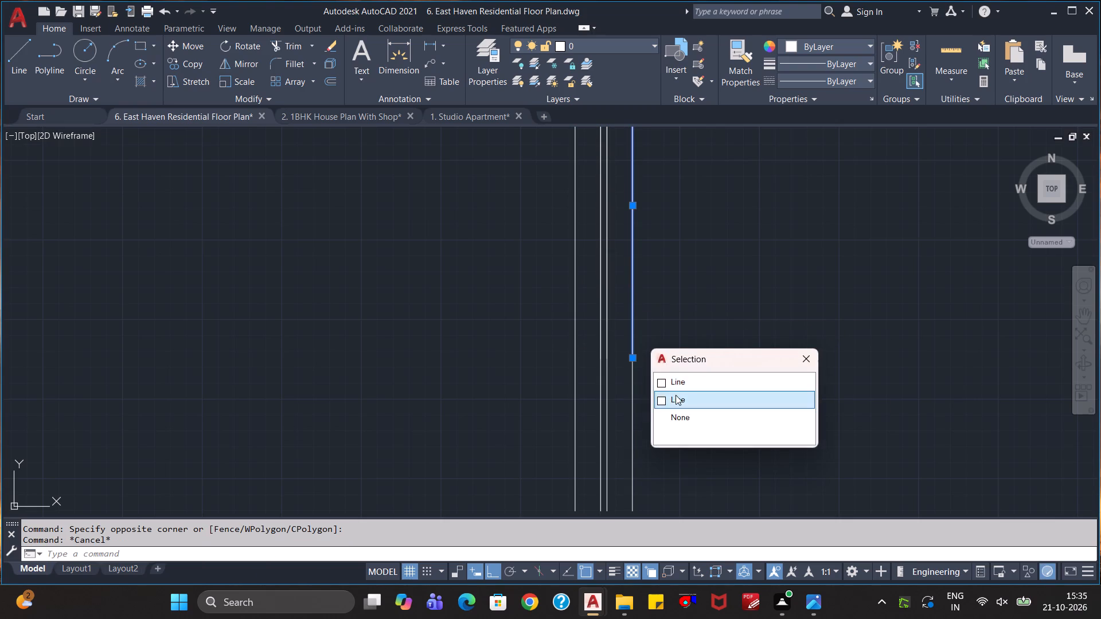
{"action": "left_click", "coordinate": [676, 395]}
{"action": "key", "text": "Delete"}
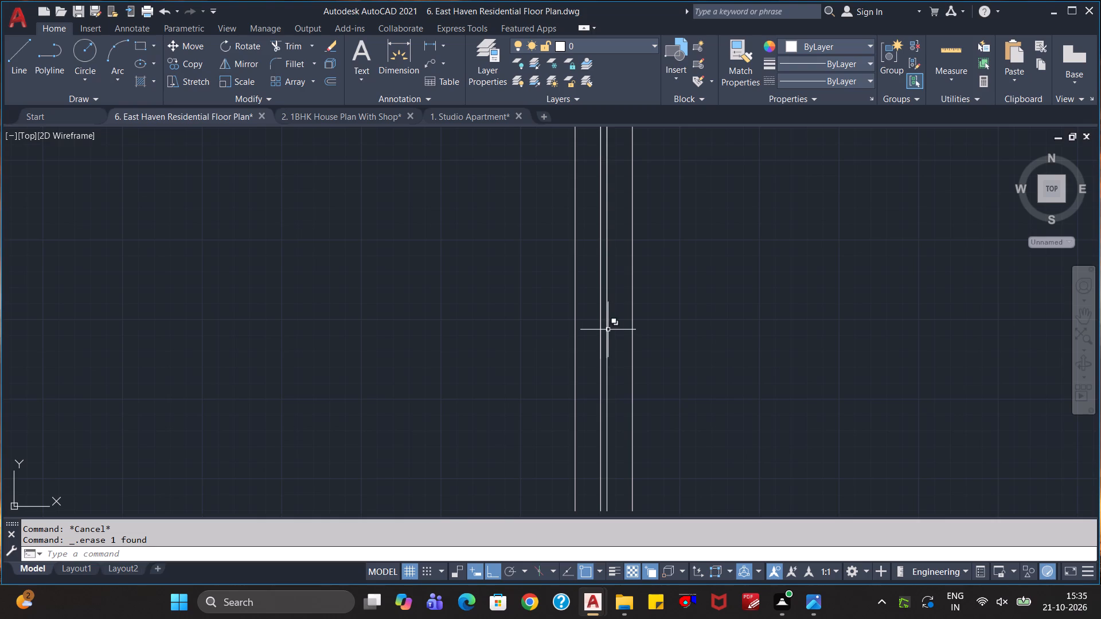
{"action": "left_click", "coordinate": [607, 330]}
{"action": "left_click", "coordinate": [644, 387]}
{"action": "key", "text": "Delete"}
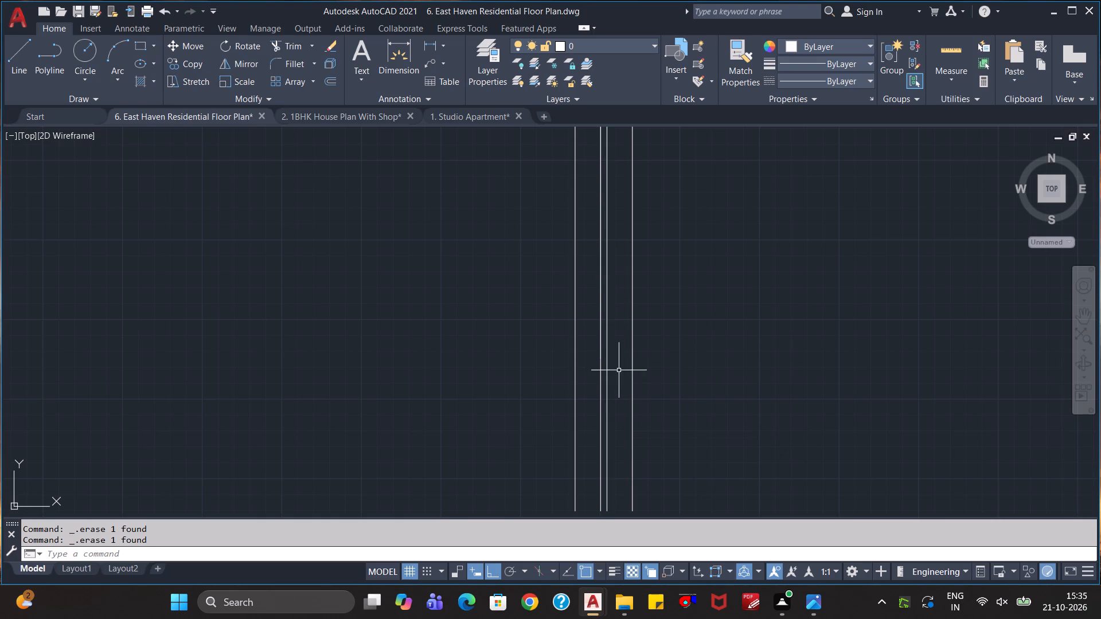
{"action": "left_click", "coordinate": [600, 336]}
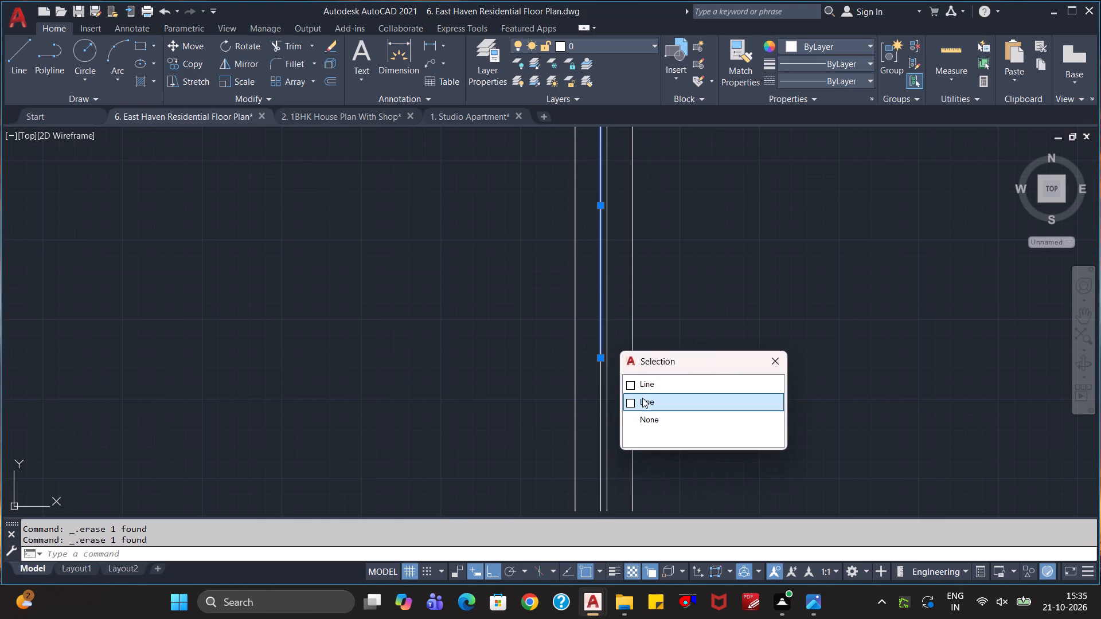
{"action": "left_click", "coordinate": [642, 398]}
{"action": "key", "text": "Delete"}
{"action": "scroll", "coordinate": [670, 404], "scroll_direction": "down", "scroll_amount": 1}
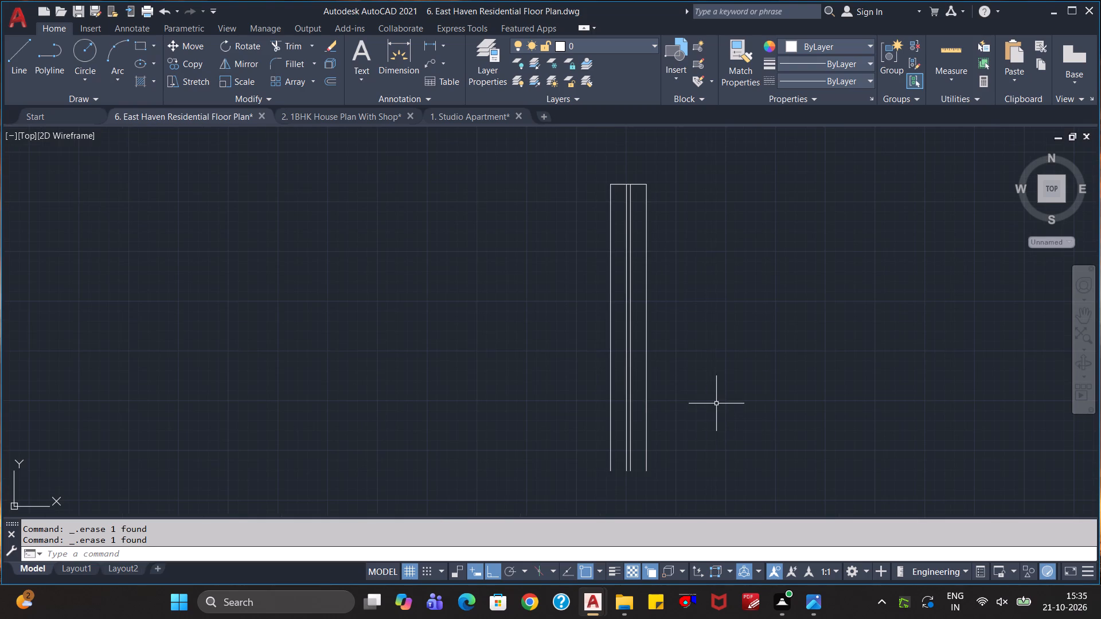
{"action": "key", "text": "Escape"}
{"action": "key", "text": "Escape"}
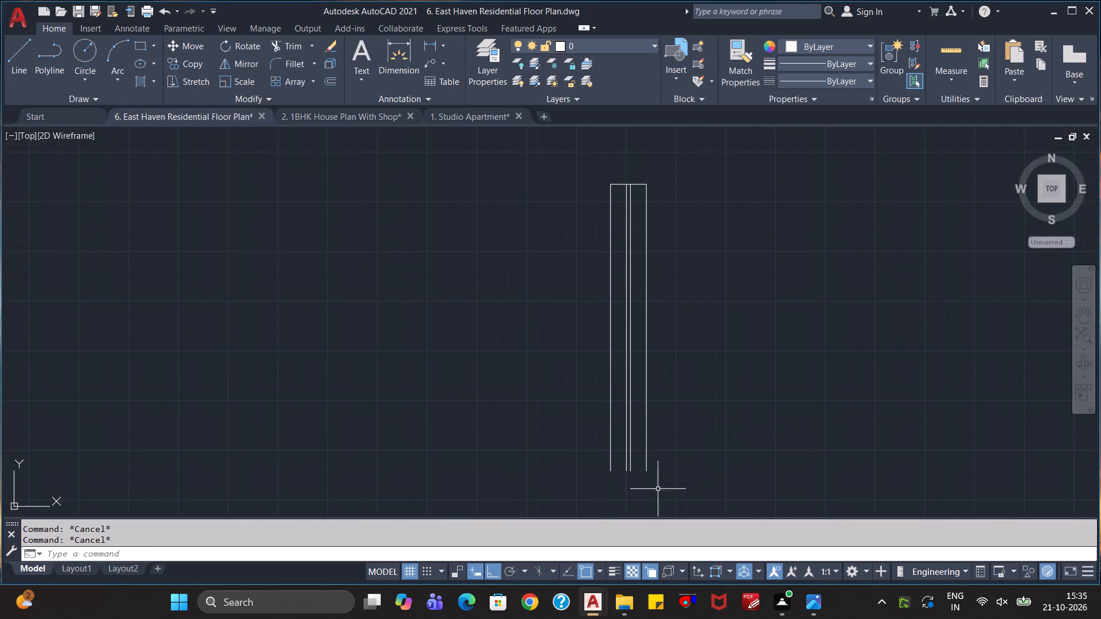
Close the open lower end of the 6' window symbol with a horizontal line between its outer side lines.
{"action": "scroll", "coordinate": [647, 483], "scroll_direction": "up", "scroll_amount": 2}
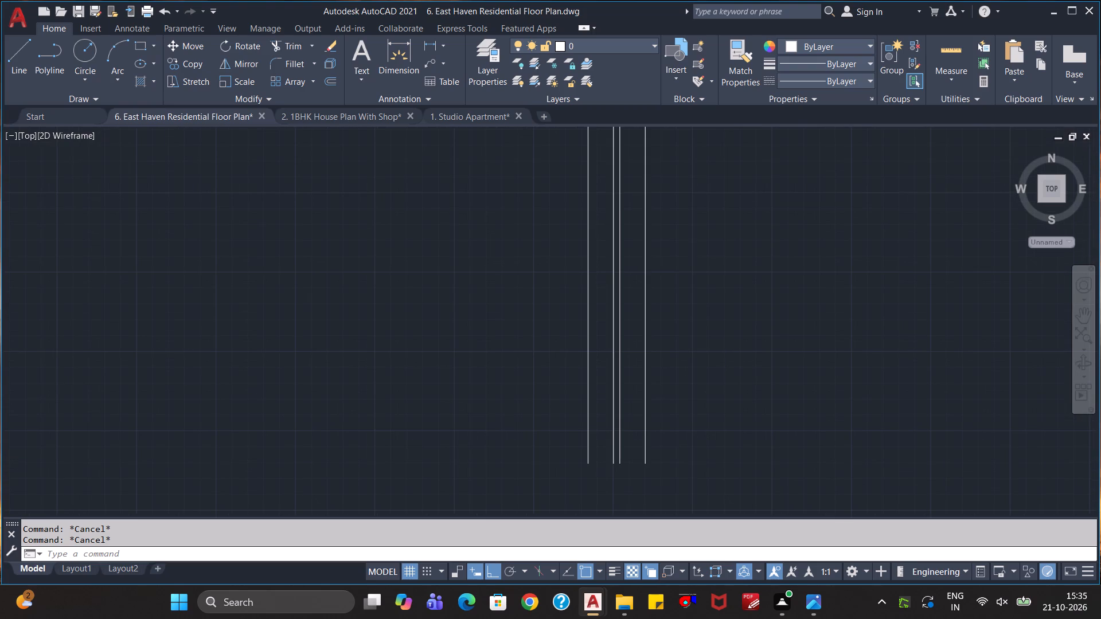
{"action": "key", "text": "l"}
{"action": "key", "text": "Return"}
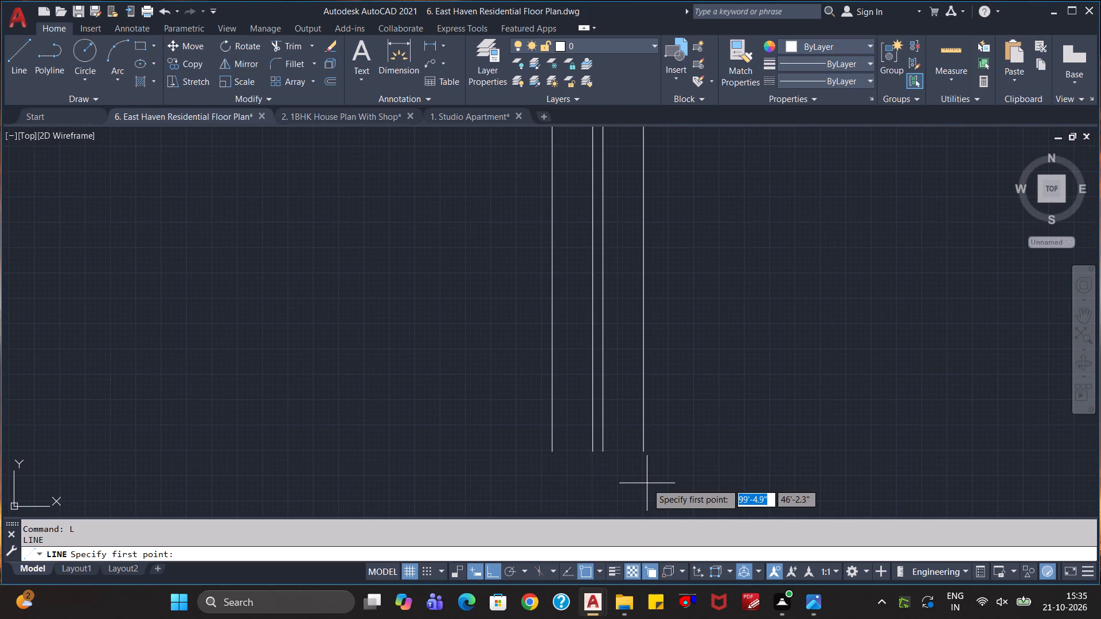
{"action": "left_click", "coordinate": [643, 455]}
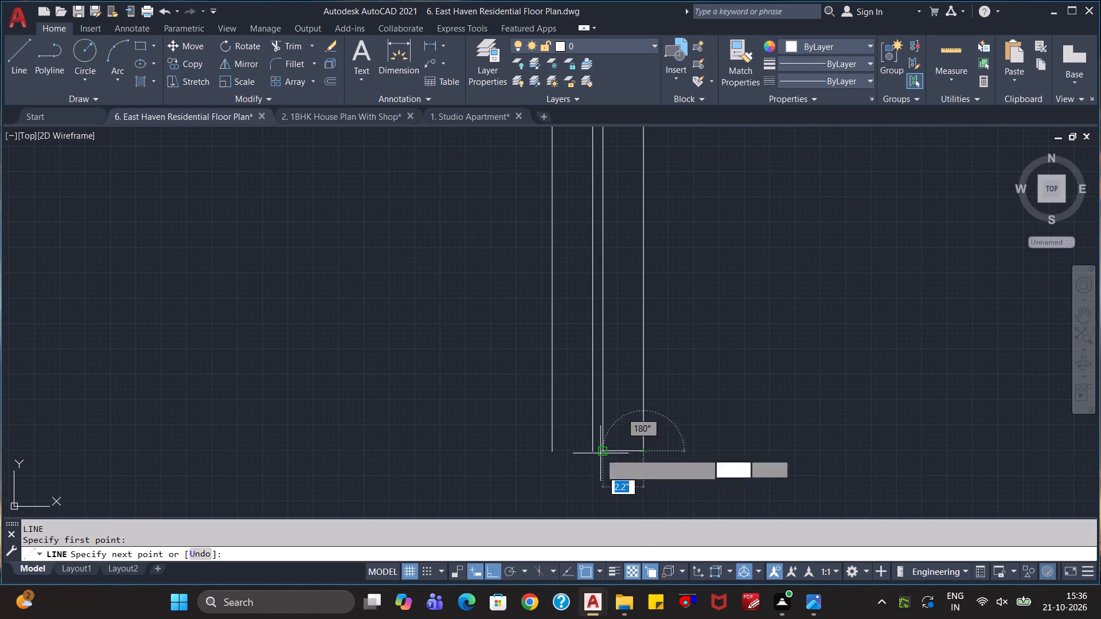
{"action": "left_click", "coordinate": [545, 453]}
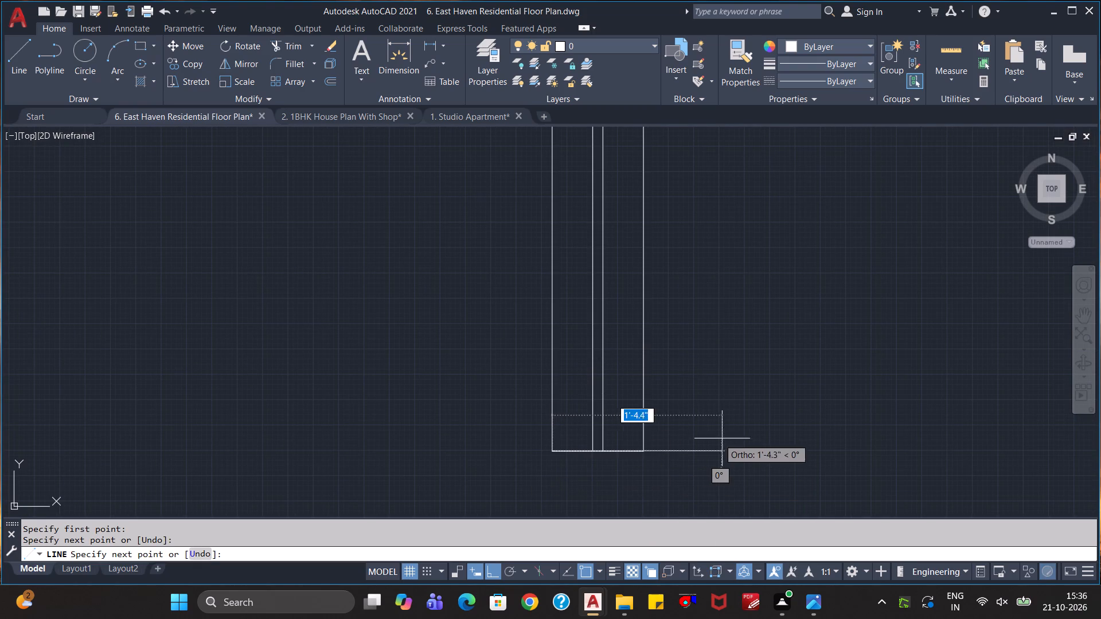
{"action": "key", "text": "Escape"}
{"action": "key", "text": "Escape"}
Join all the lines of the finished 6' window symbol.
{"action": "scroll", "coordinate": [750, 432], "scroll_direction": "down", "scroll_amount": 2}
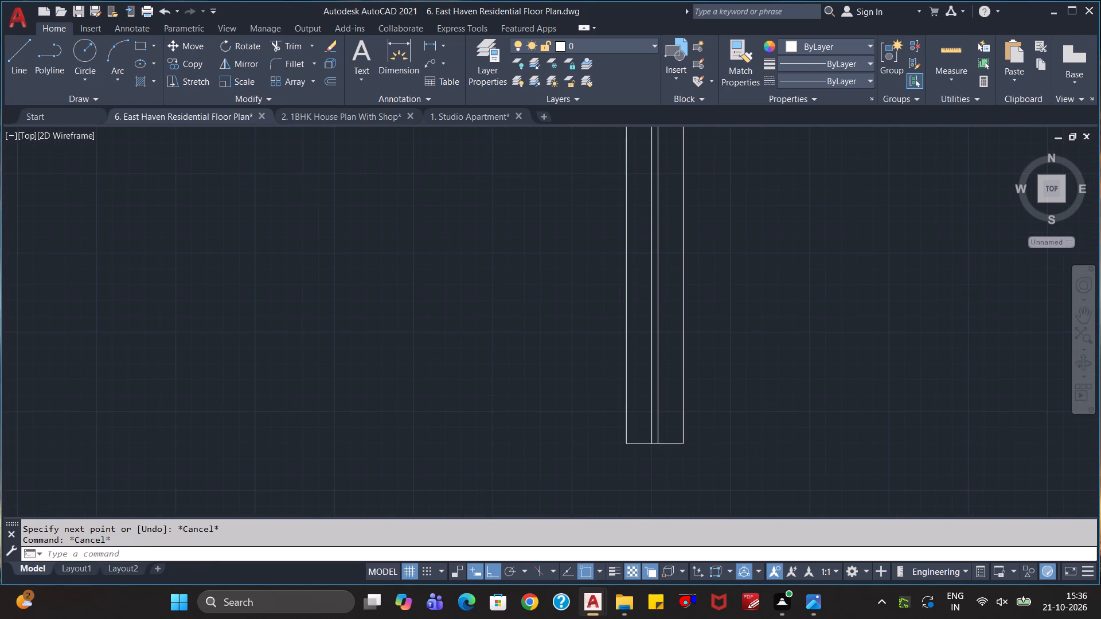
{"action": "middle_click_drag", "start_coordinate": [819, 371], "coordinate": [651, 415]}
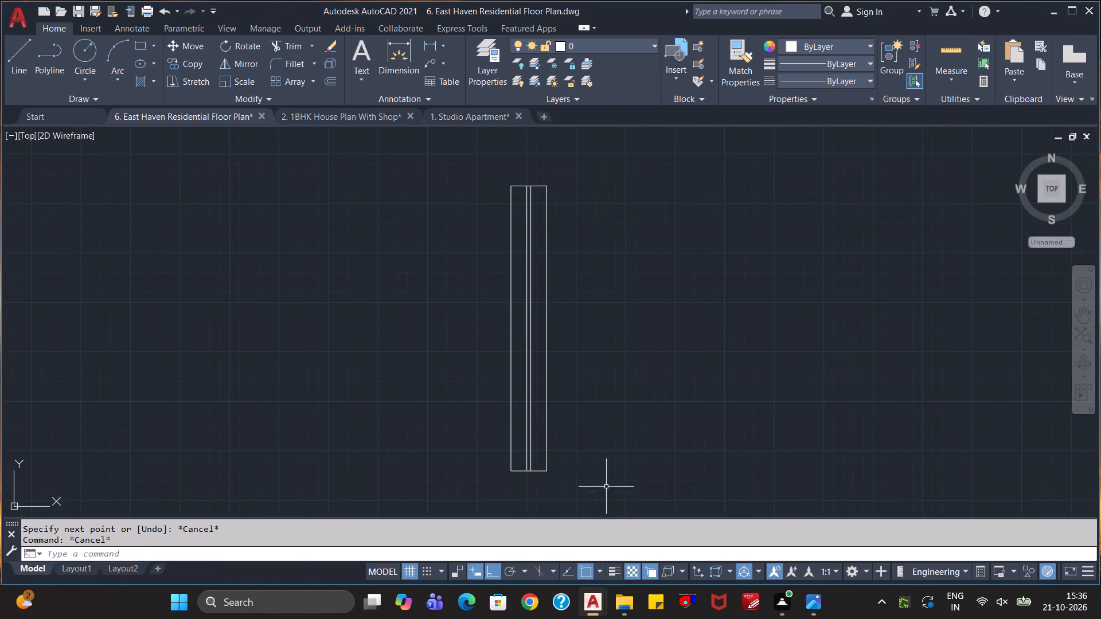
{"action": "left_click", "coordinate": [600, 497]}
{"action": "left_click", "coordinate": [473, 177]}
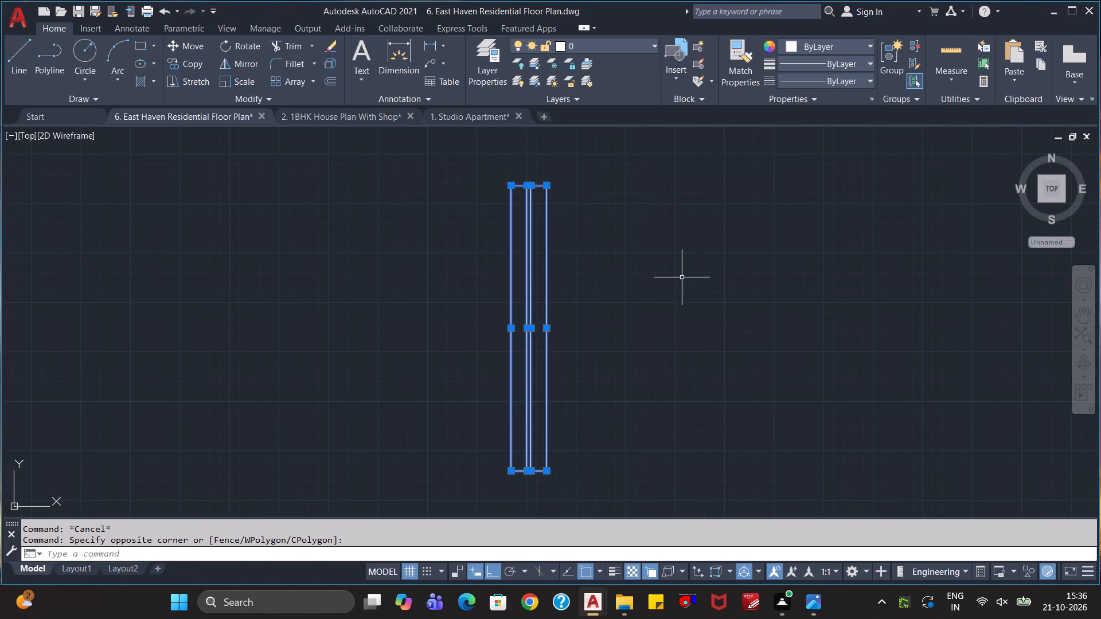
{"action": "type", "text": "JOI"}
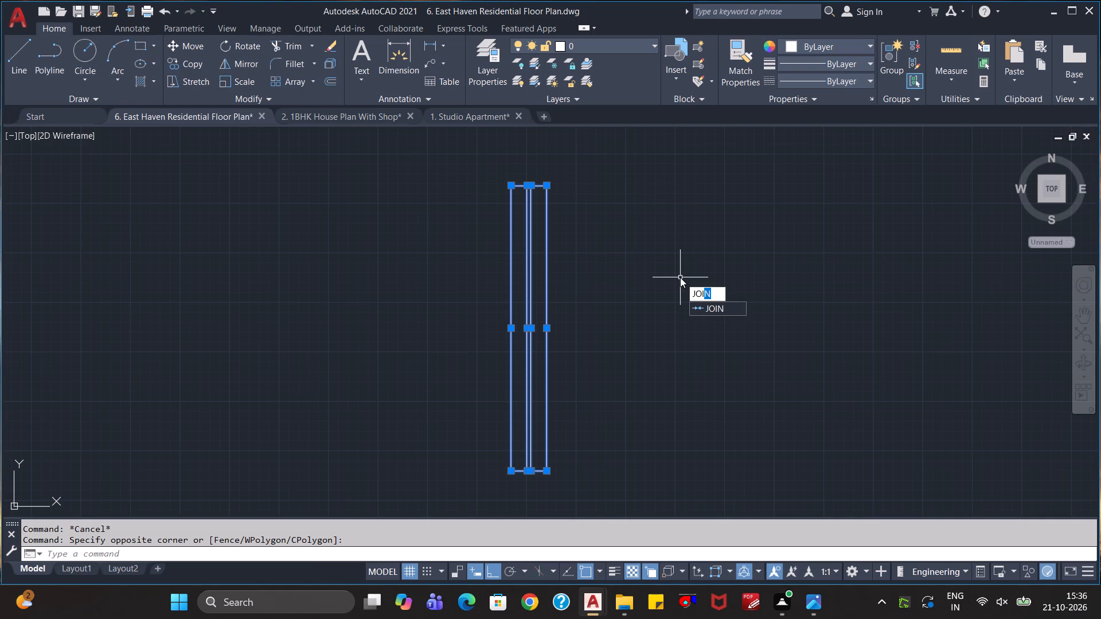
{"action": "key", "text": "Return"}
{"action": "key", "text": "Escape"}
{"action": "key", "text": "Escape"}
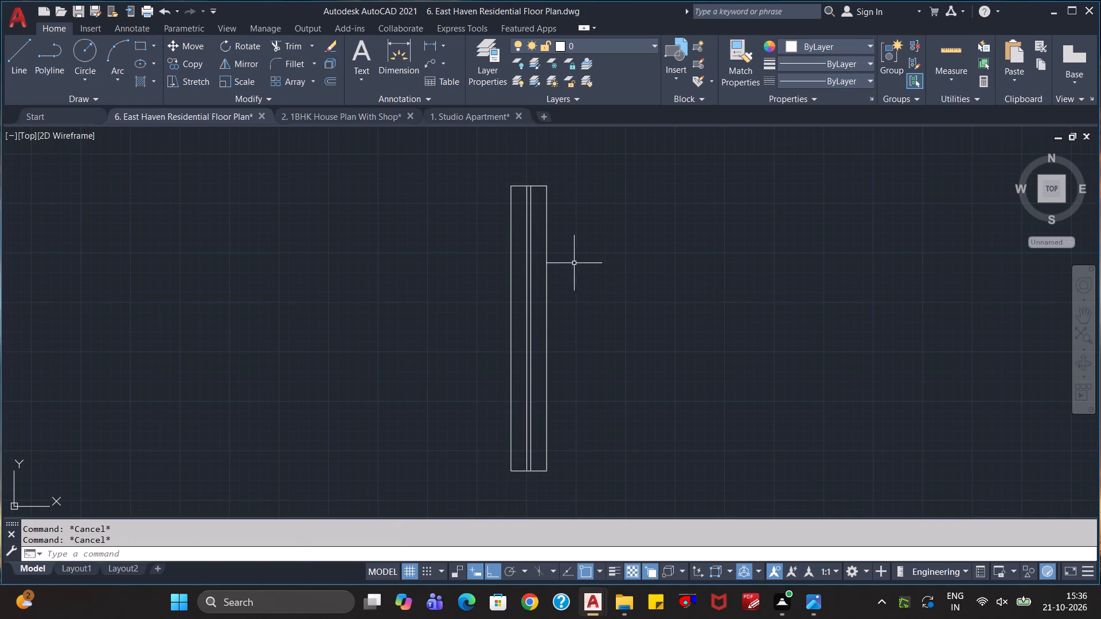
{"action": "left_click", "coordinate": [573, 263]}
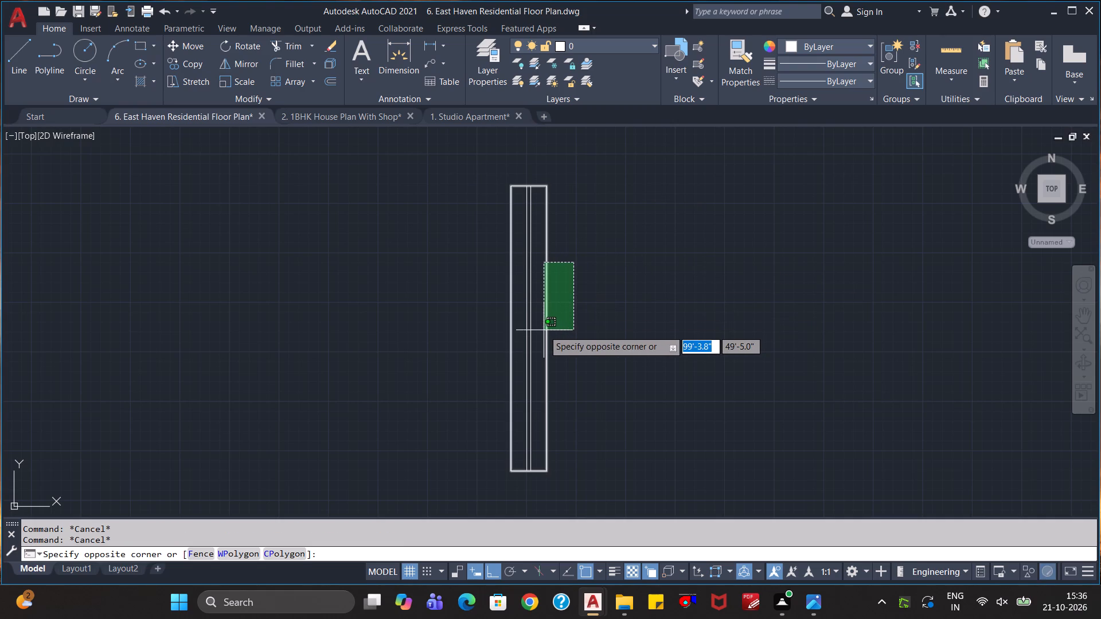
{"action": "key", "text": "Escape"}
{"action": "key", "text": "Escape"}
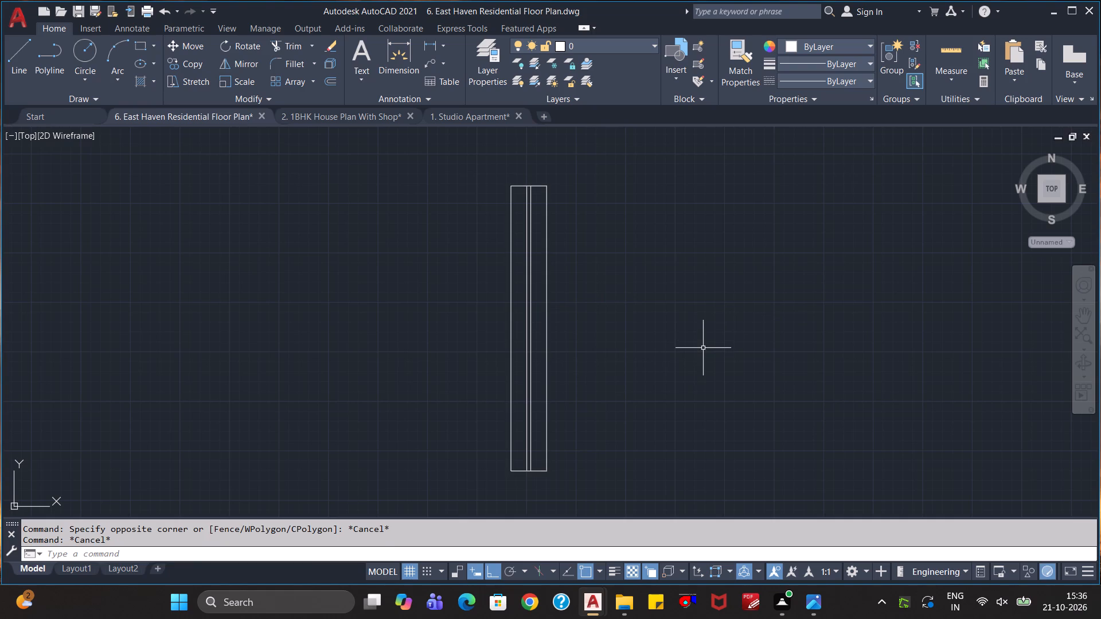
Draw a 2'4.9" long by 9" wide rectangle beside the finished 6' window symbol.
{"action": "middle_click_drag", "start_coordinate": [723, 336], "coordinate": [597, 312]}
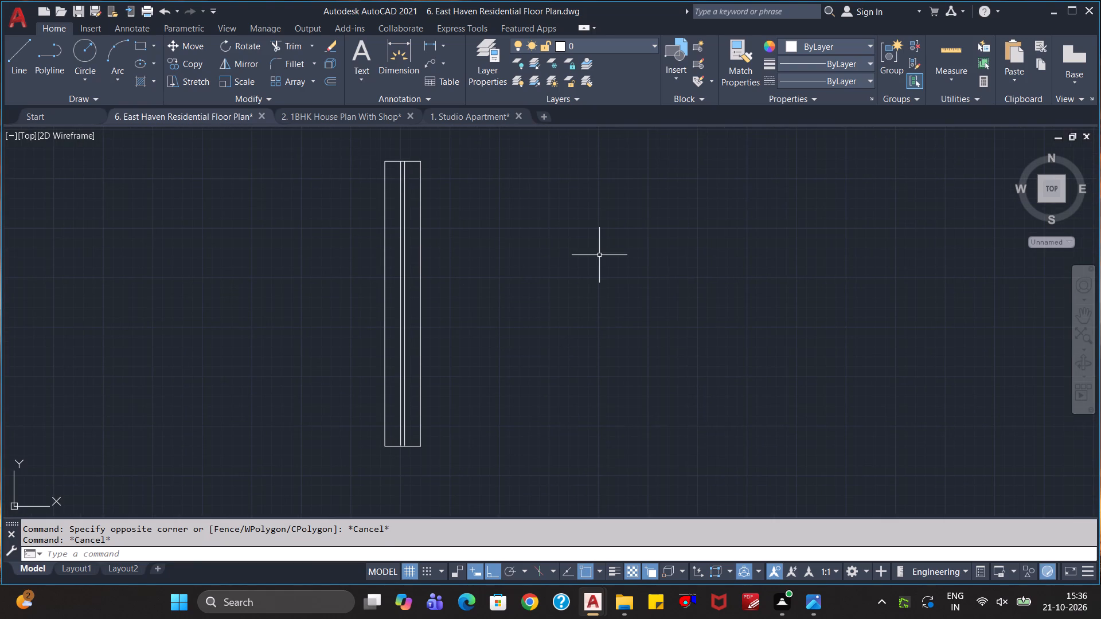
{"action": "type", "text": "REC"}
{"action": "key", "text": "Return"}
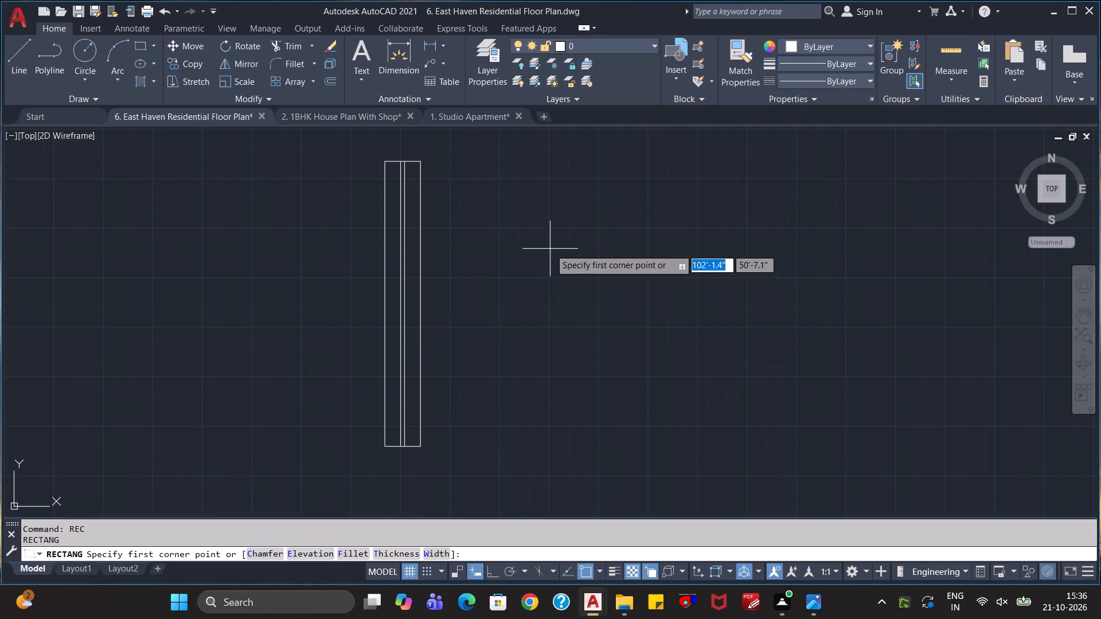
{"action": "left_click", "coordinate": [528, 234]}
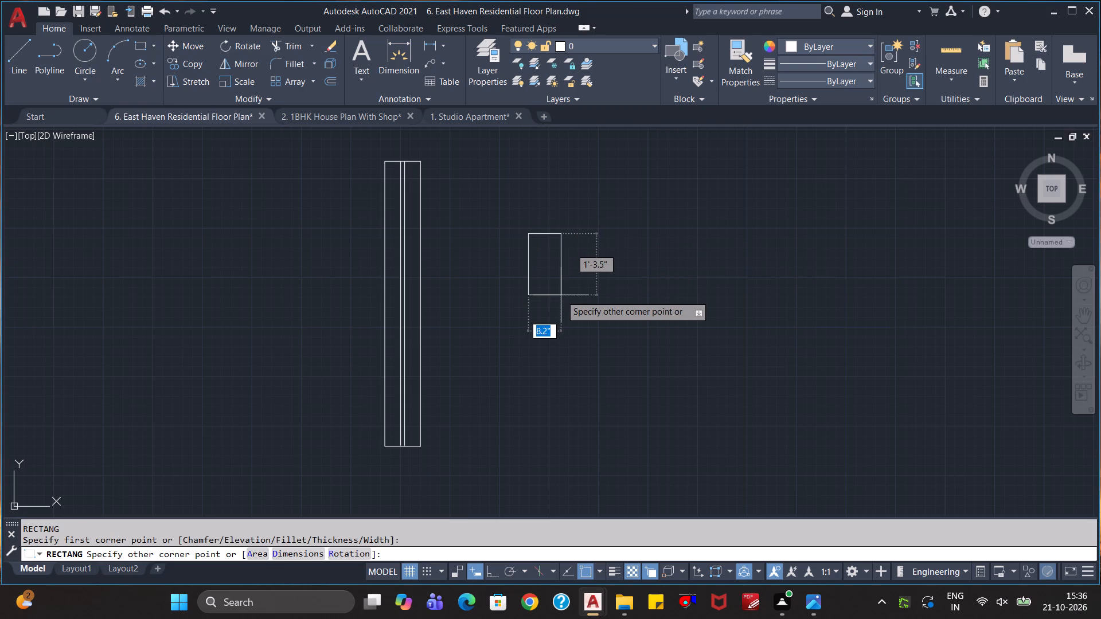
{"action": "key", "text": "d"}
{"action": "key", "text": "Return"}
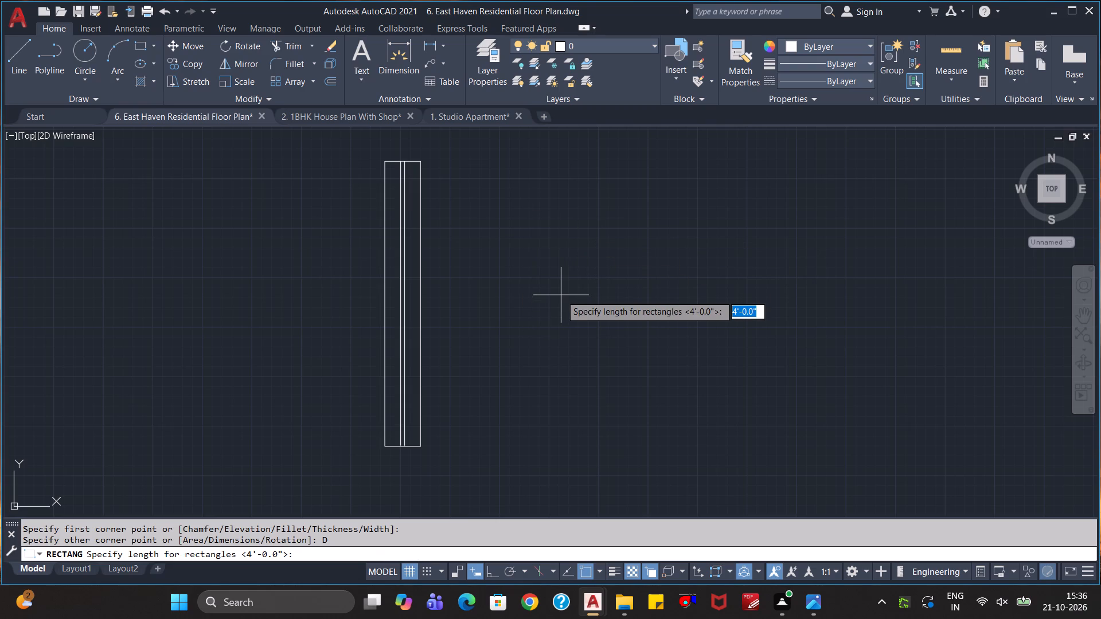
{"action": "type", "text": "2.49"}
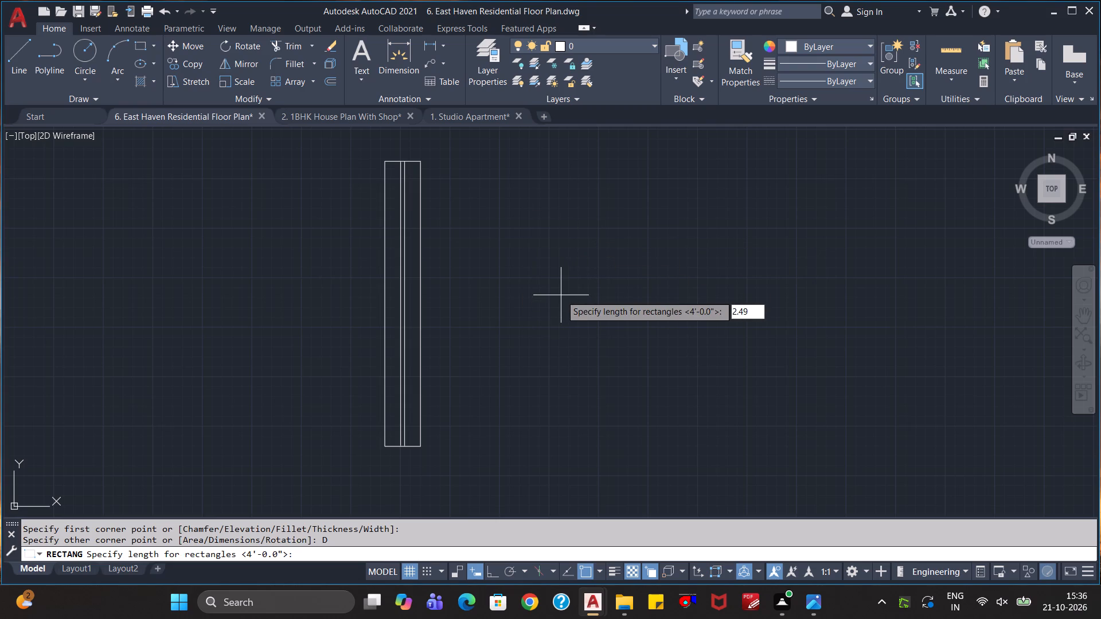
{"action": "key", "text": "Left"}
{"action": "key", "text": "Left"}
{"action": "key", "text": "Left"}
{"action": "key", "text": "apostrophe"}
{"action": "key", "text": "0"}
{"action": "key", "text": "BackSpace"}
{"action": "key", "text": "Right"}
{"action": "key", "text": "BackSpace"}
{"action": "key", "text": "Right"}
{"action": "key", "text": "period"}
{"action": "key", "text": "Right"}
{"action": "key", "text": "Right"}
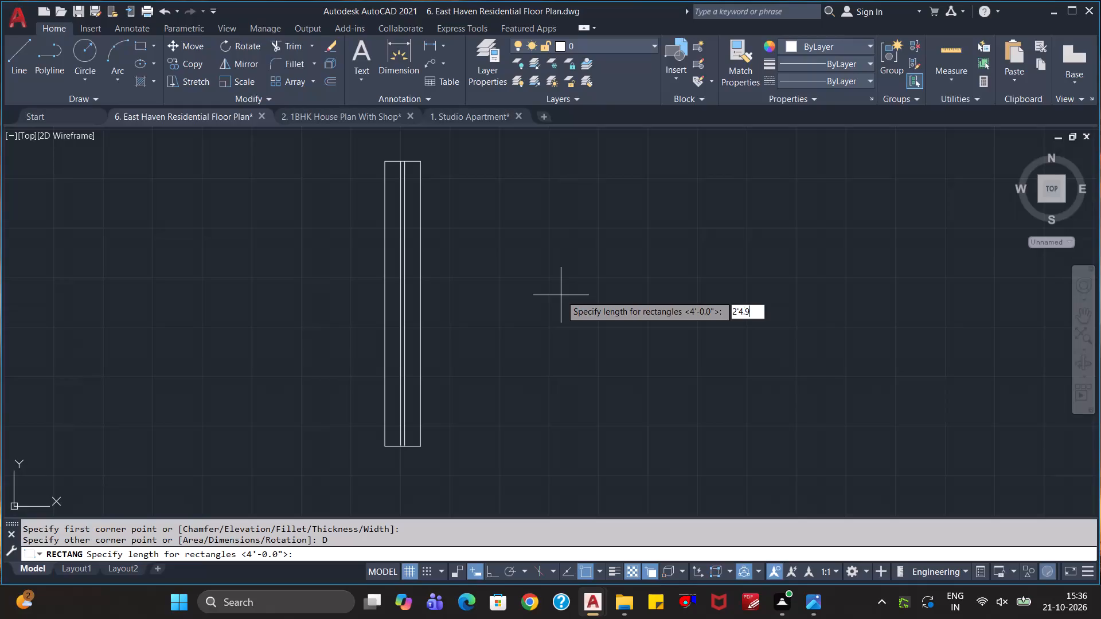
{"action": "key", "text": "shift+quotedbl"}
{"action": "key", "text": "Return"}
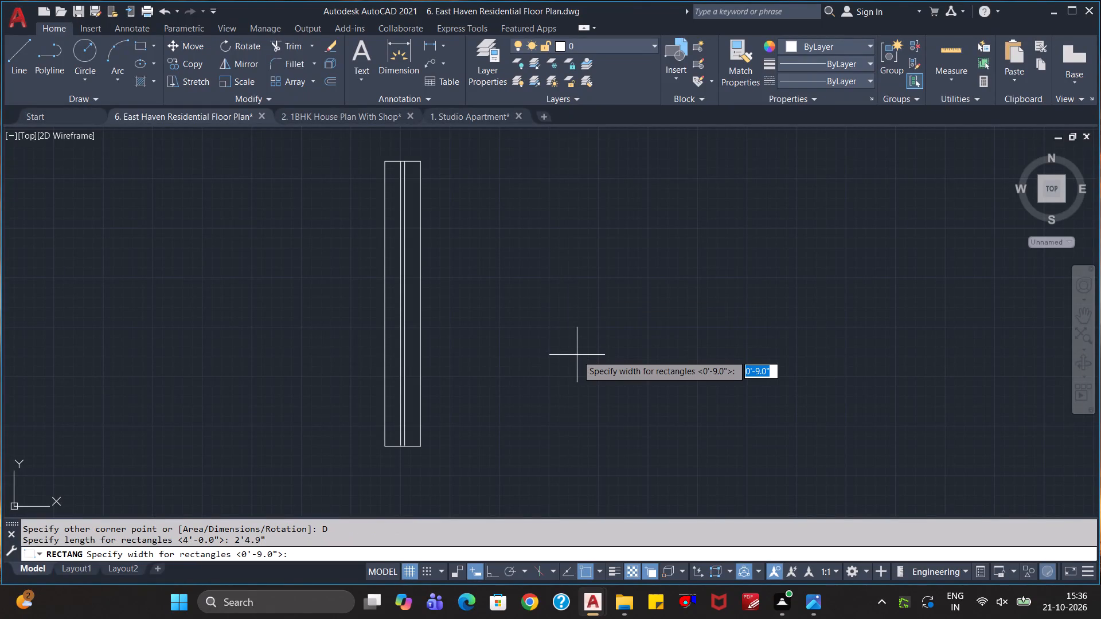
{"action": "scroll", "coordinate": [577, 355], "scroll_direction": "down", "scroll_amount": 2}
{"action": "middle_click_drag", "start_coordinate": [579, 355], "coordinate": [998, 309]}
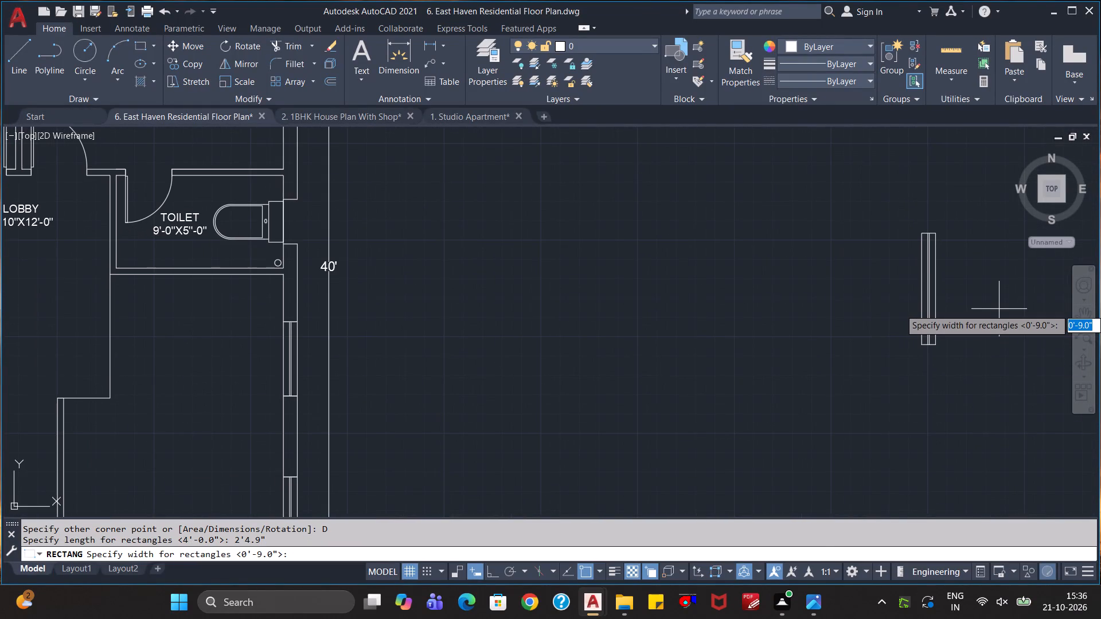
{"action": "middle_click_drag", "start_coordinate": [1021, 309], "coordinate": [671, 355]}
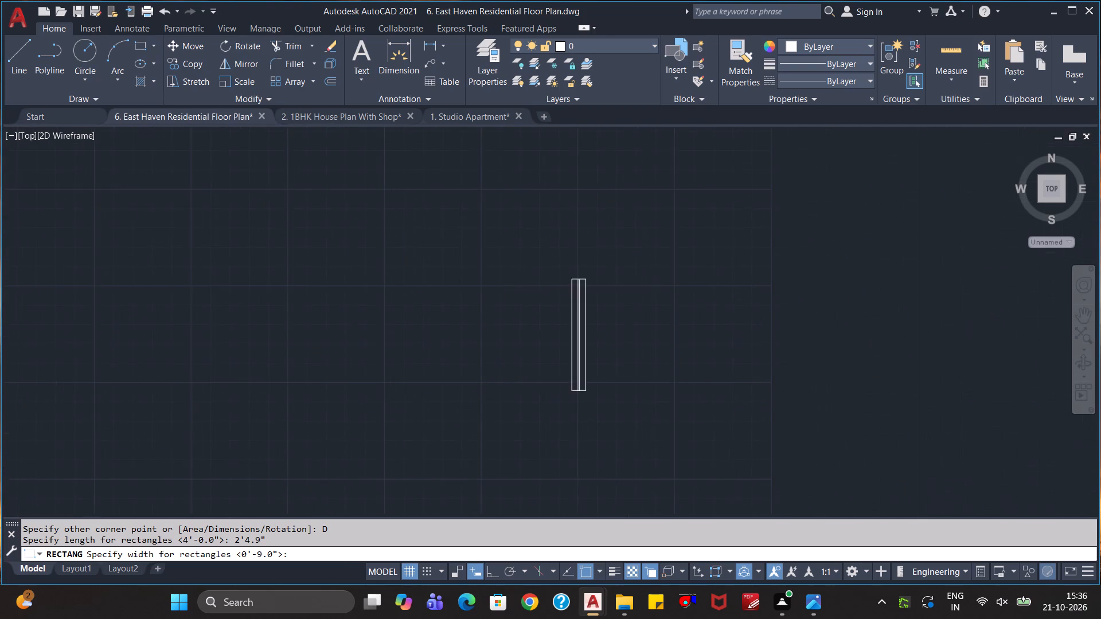
{"action": "middle_click_drag", "start_coordinate": [671, 355], "coordinate": [691, 320]}
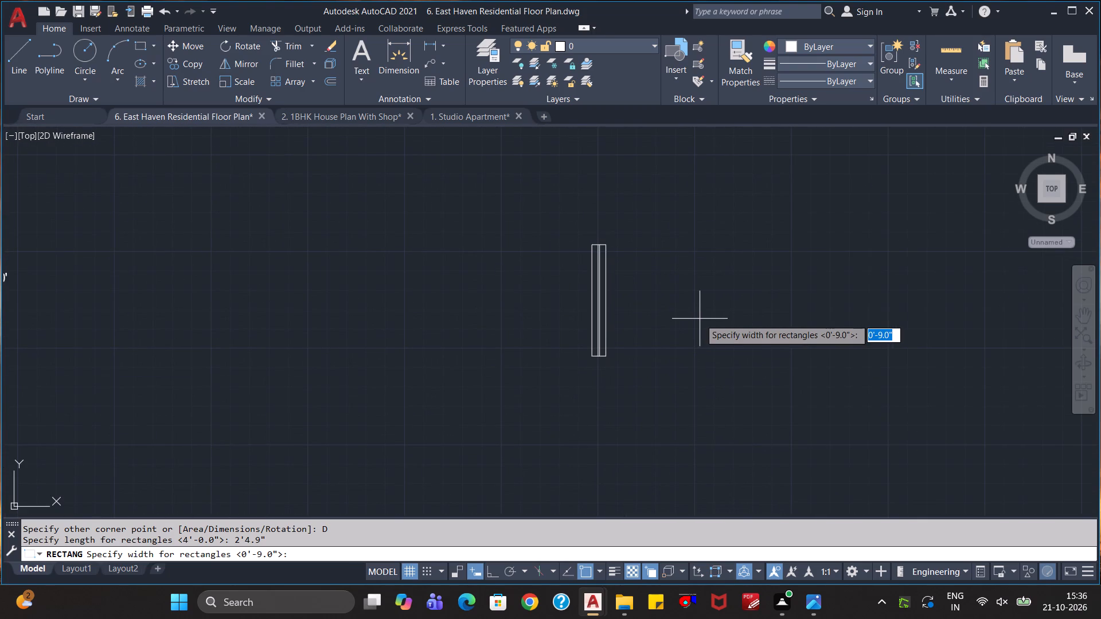
{"action": "key", "text": "9"}
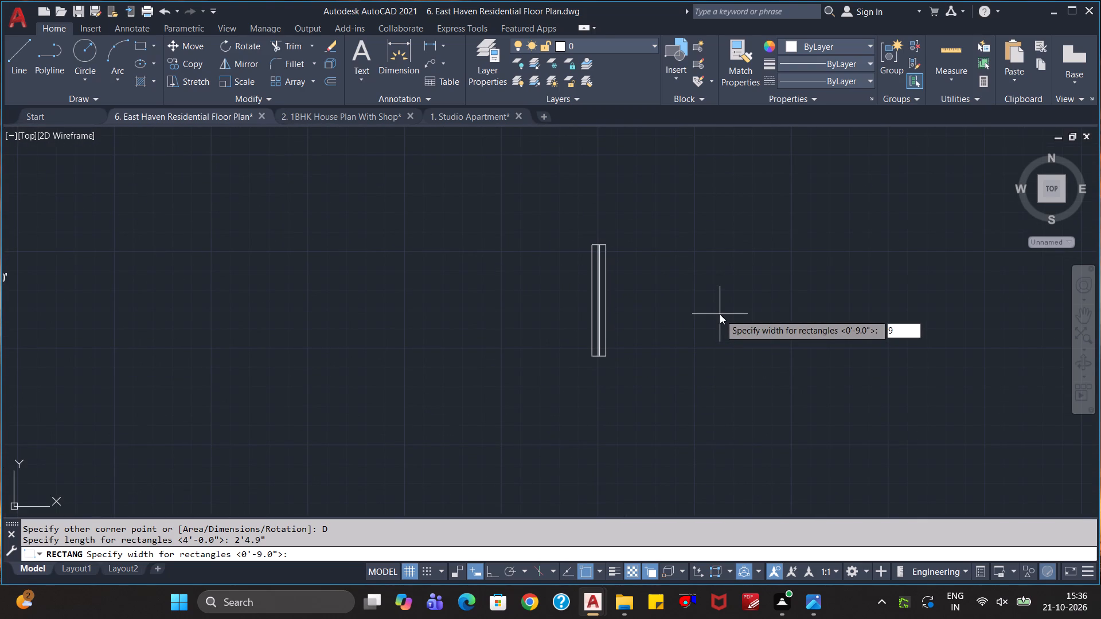
{"action": "key", "text": "shift+quotedbl"}
{"action": "key", "text": "Return"}
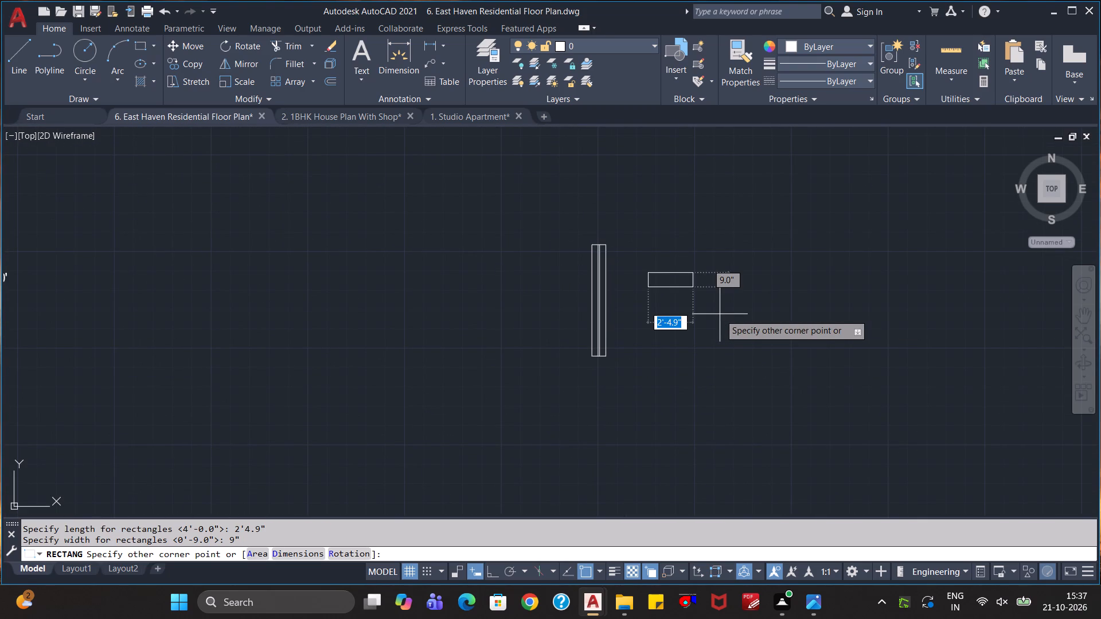
{"action": "left_click", "coordinate": [724, 312]}
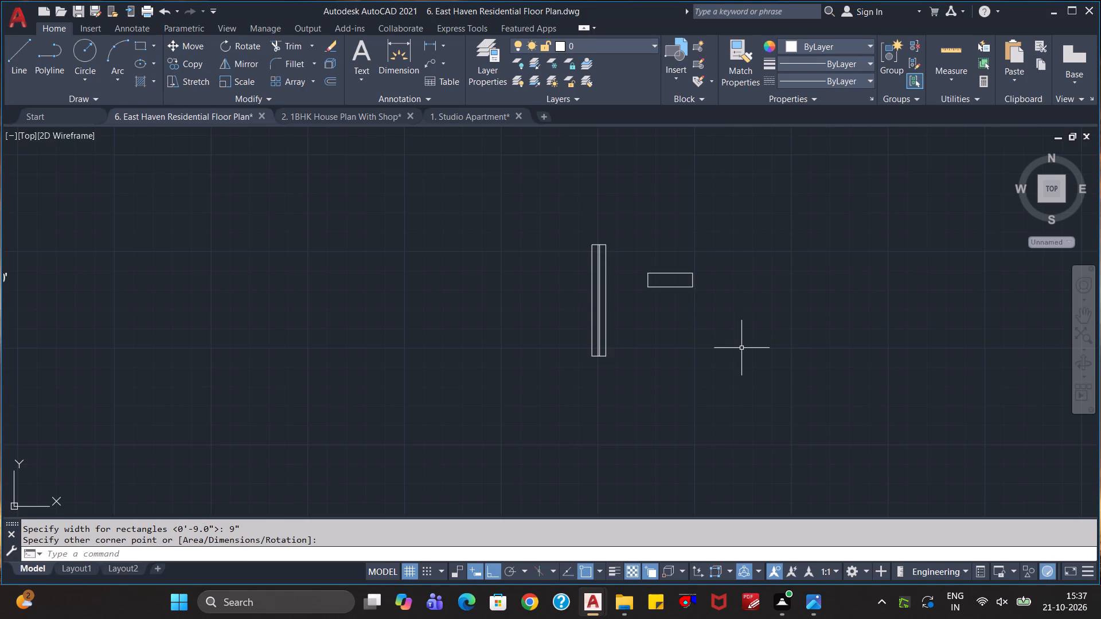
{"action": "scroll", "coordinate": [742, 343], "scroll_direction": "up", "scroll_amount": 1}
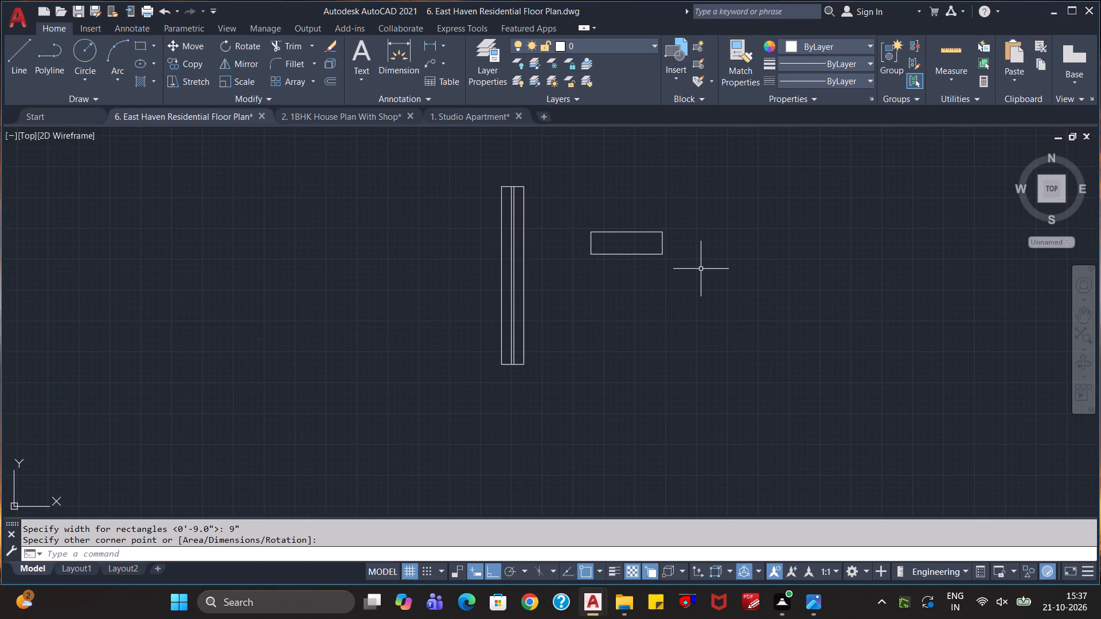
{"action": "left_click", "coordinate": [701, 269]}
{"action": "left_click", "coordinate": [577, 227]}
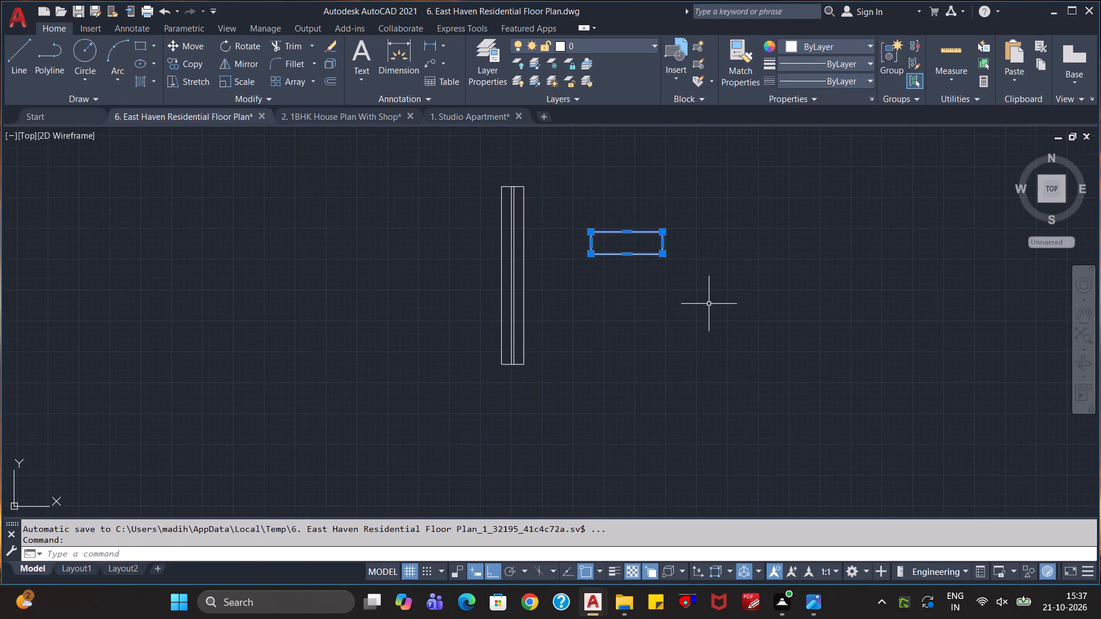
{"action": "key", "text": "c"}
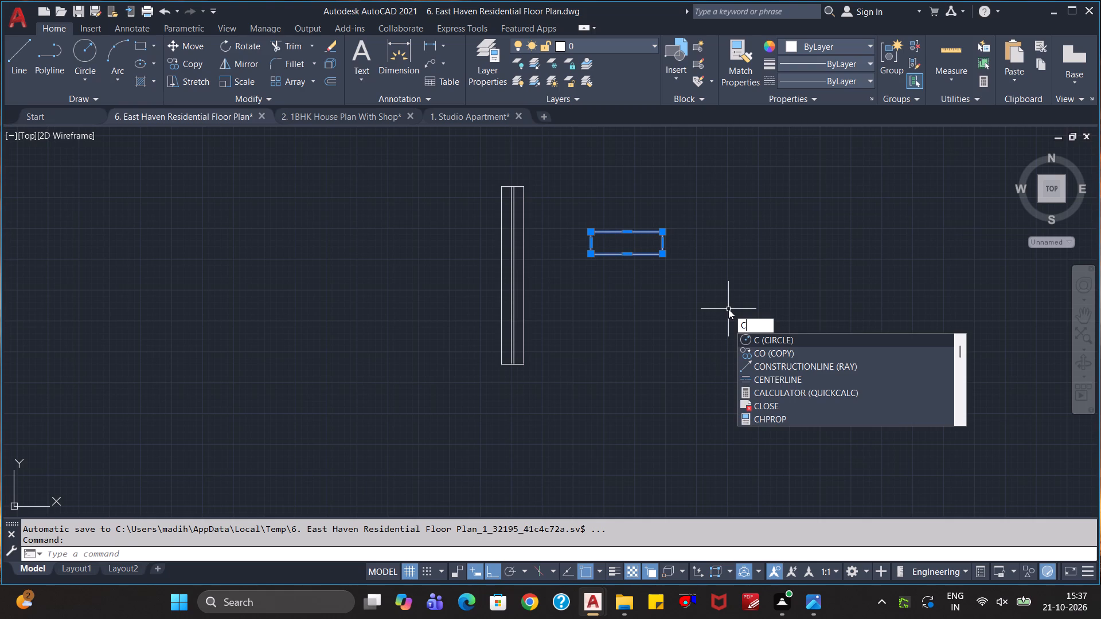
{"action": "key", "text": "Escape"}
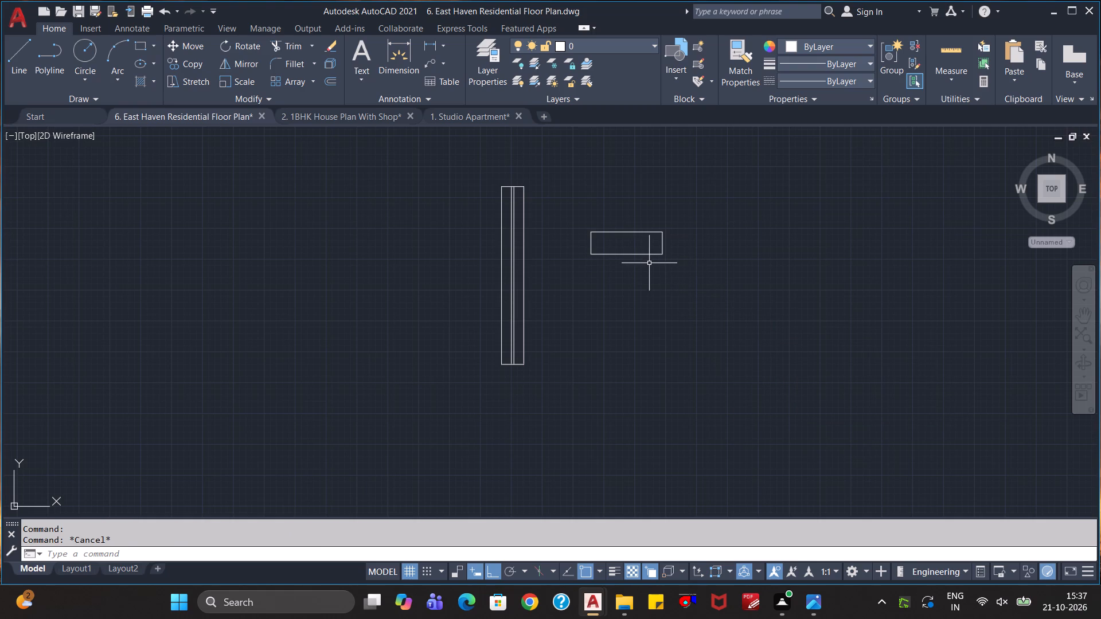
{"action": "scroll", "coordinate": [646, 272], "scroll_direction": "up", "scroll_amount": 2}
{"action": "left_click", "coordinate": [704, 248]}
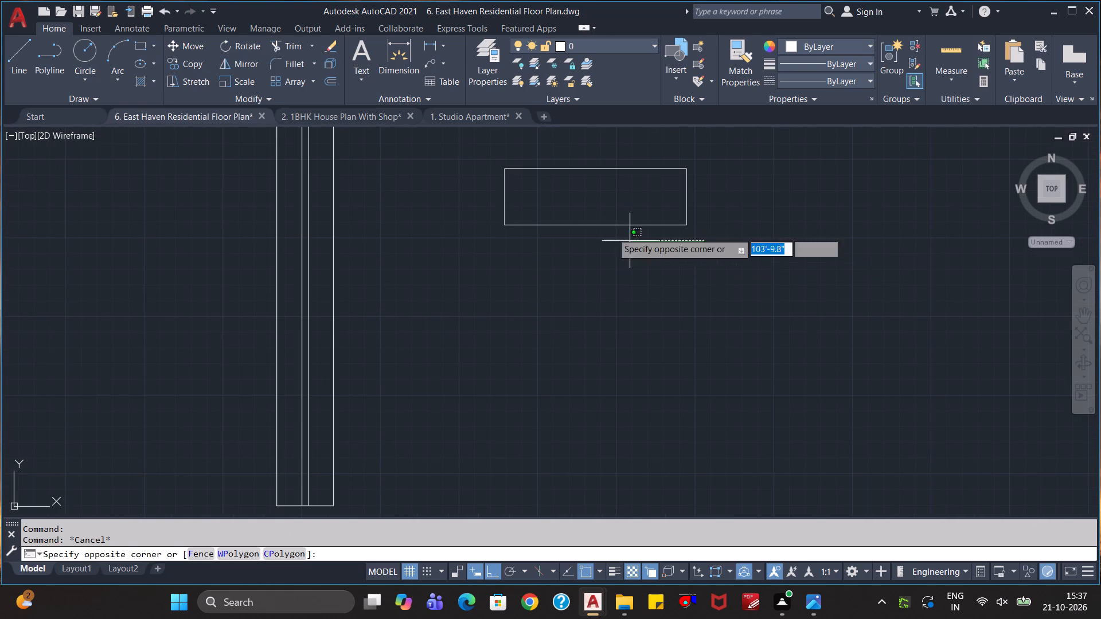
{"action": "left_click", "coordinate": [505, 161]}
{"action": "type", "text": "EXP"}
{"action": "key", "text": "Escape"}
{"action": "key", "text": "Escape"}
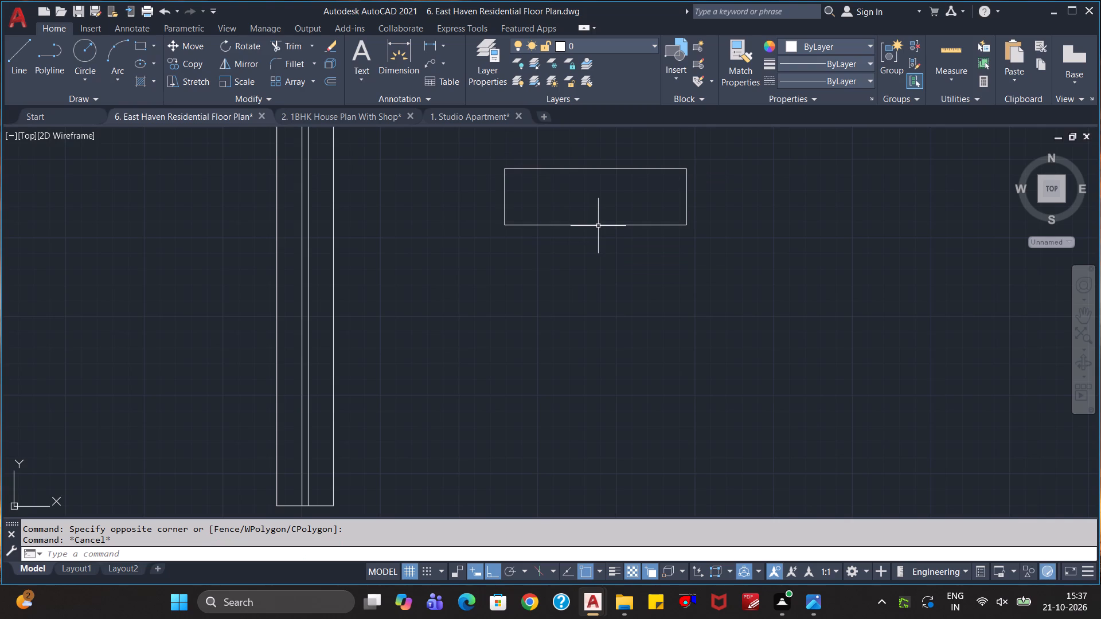
Explode the 2'4.9" by 9" rectangle into separate lines.
{"action": "type", "text": "EXP"}
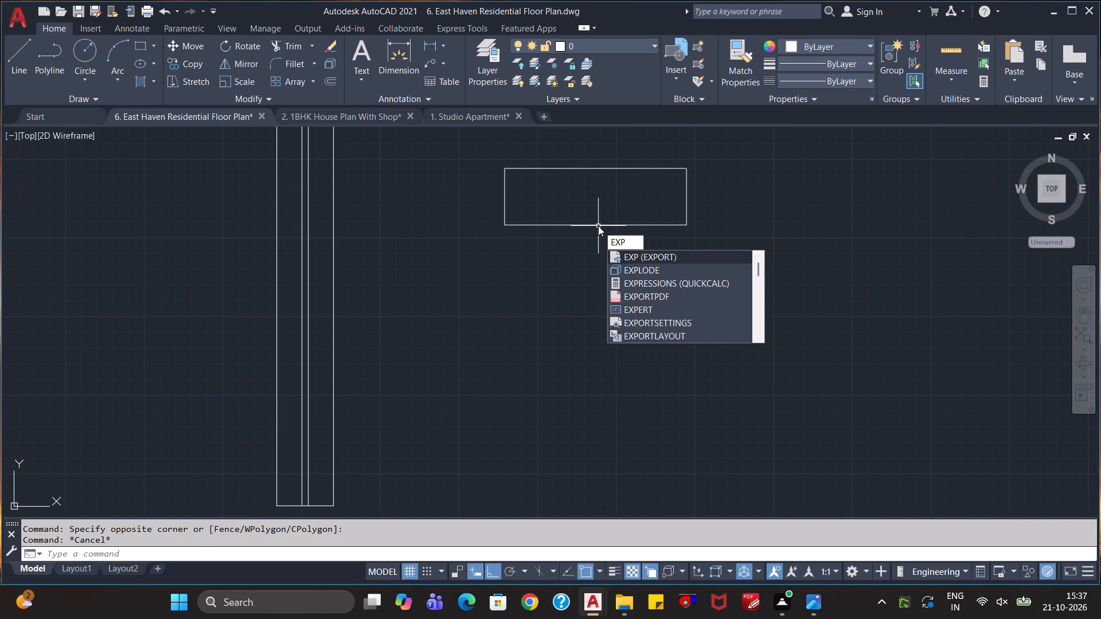
{"action": "key", "text": "Down"}
{"action": "key", "text": "Return"}
{"action": "left_click", "coordinate": [598, 226]}
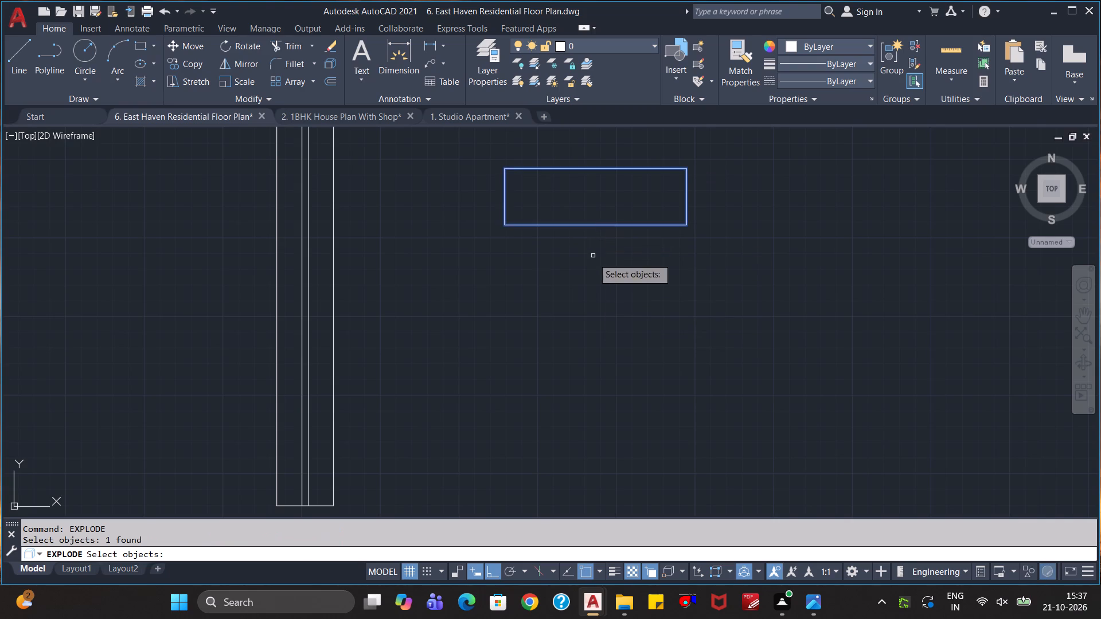
{"action": "key", "text": "Return"}
{"action": "key", "text": "Escape"}
{"action": "key", "text": "Escape"}
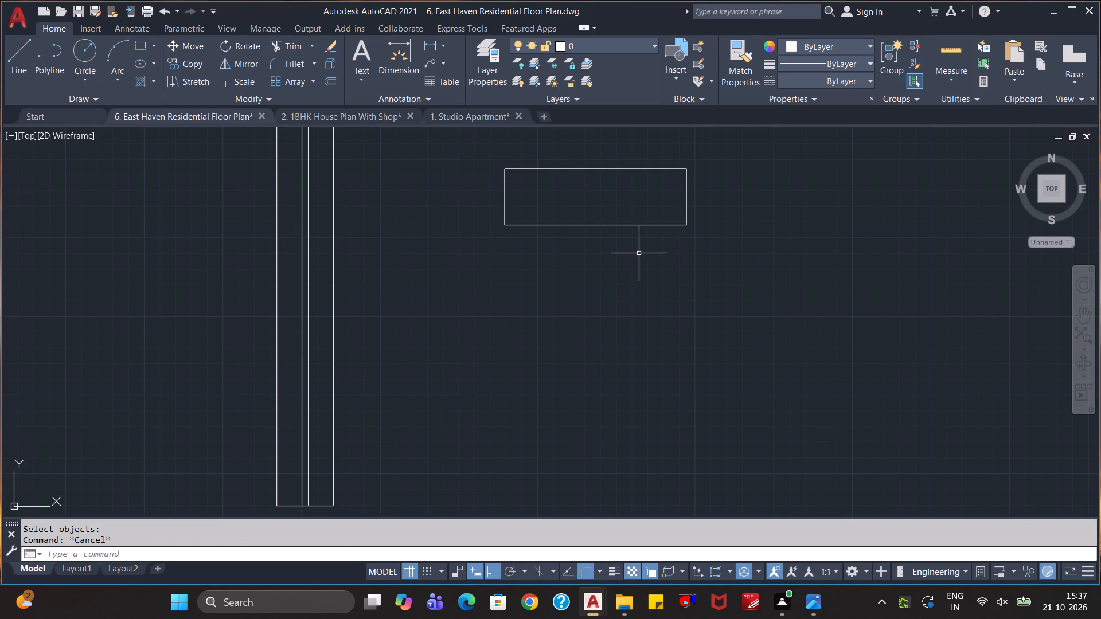
{"action": "key", "text": "Escape"}
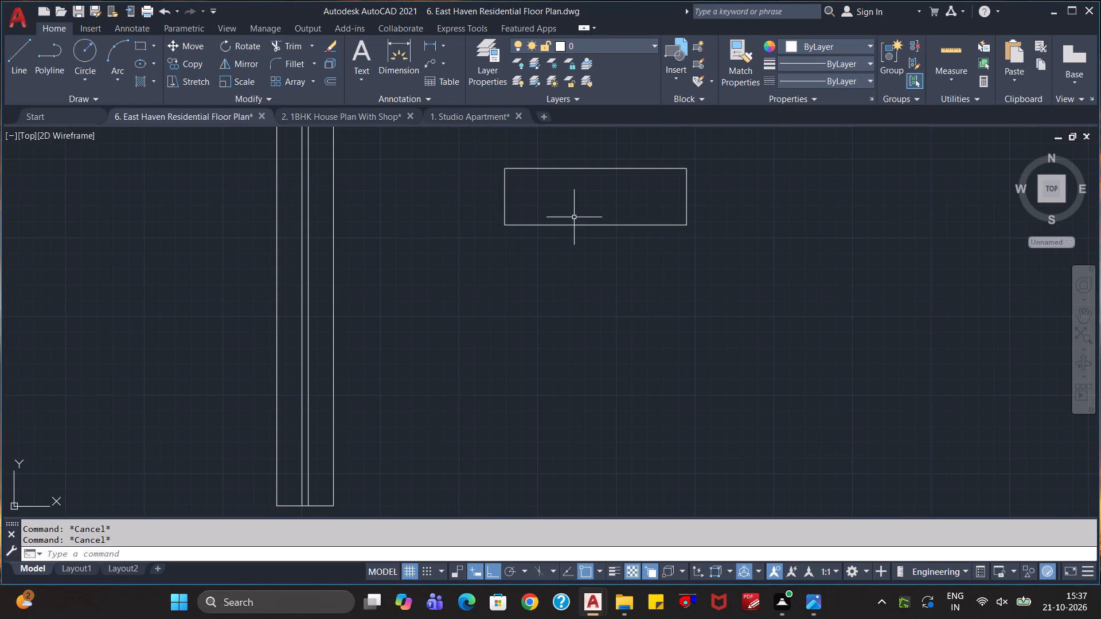
Offset both long sides of the exploded rectangle 4" inward to form the small window symbol's two glass lines.
{"action": "key", "text": "o"}
{"action": "key", "text": "Return"}
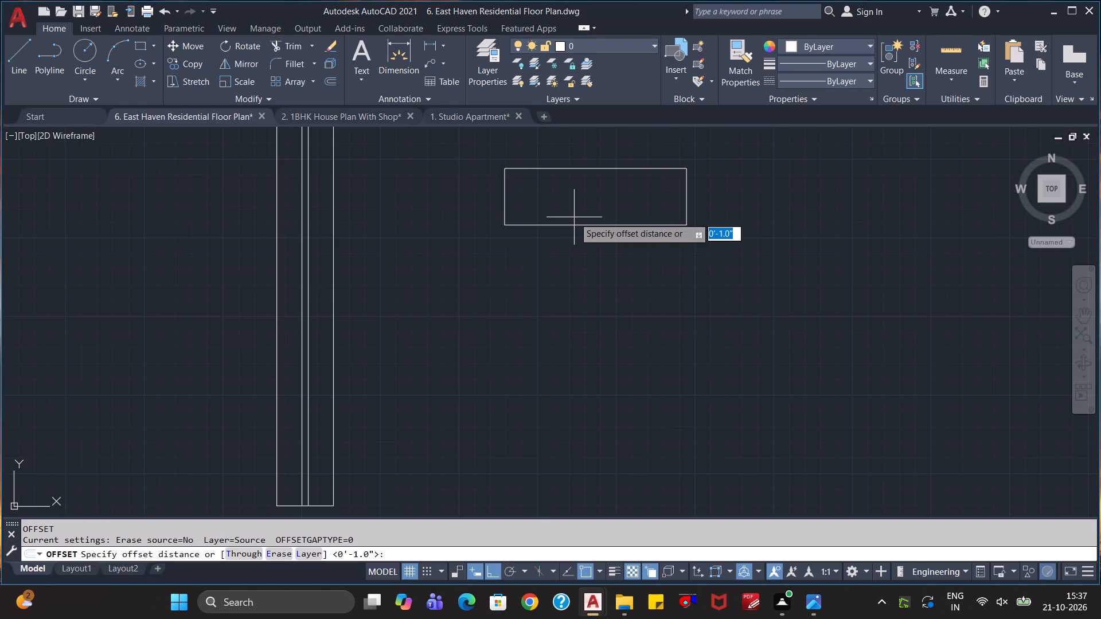
{"action": "key", "text": "4"}
{"action": "key", "text": "shift+quotedbl"}
{"action": "key", "text": "Return"}
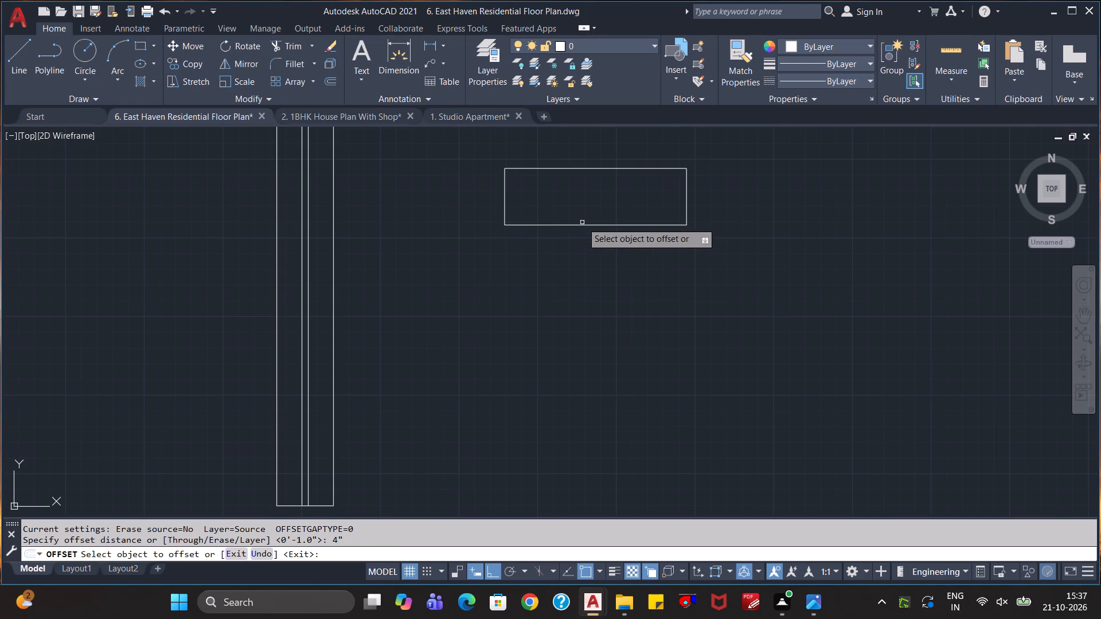
{"action": "left_click", "coordinate": [580, 225]}
{"action": "left_click", "coordinate": [587, 202]}
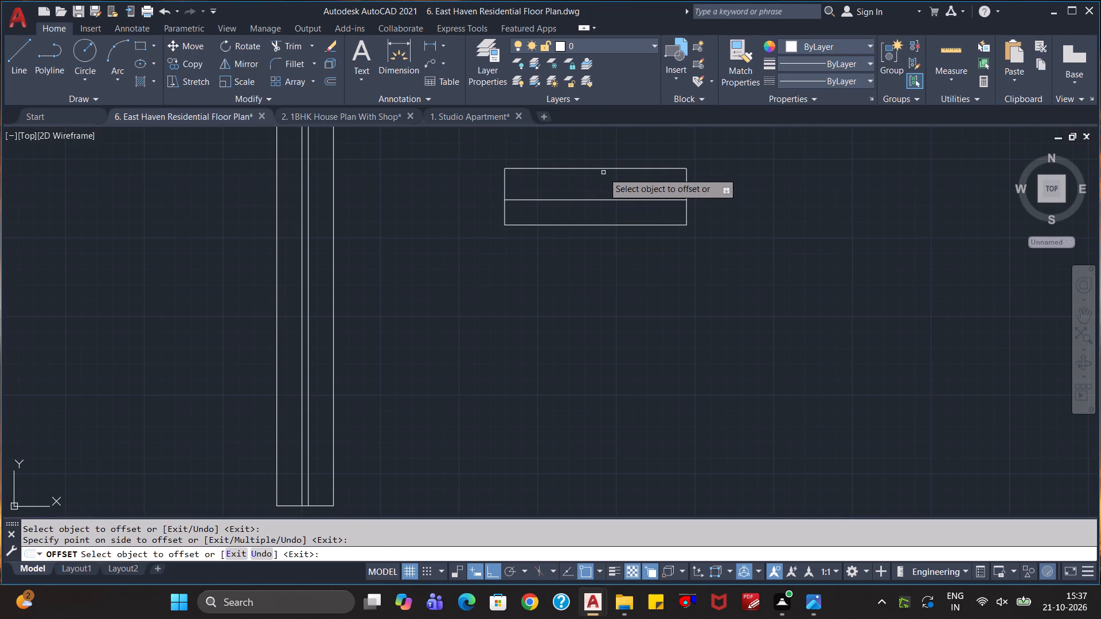
{"action": "left_click", "coordinate": [606, 169]}
{"action": "left_click", "coordinate": [597, 182]}
{"action": "key", "text": "Escape"}
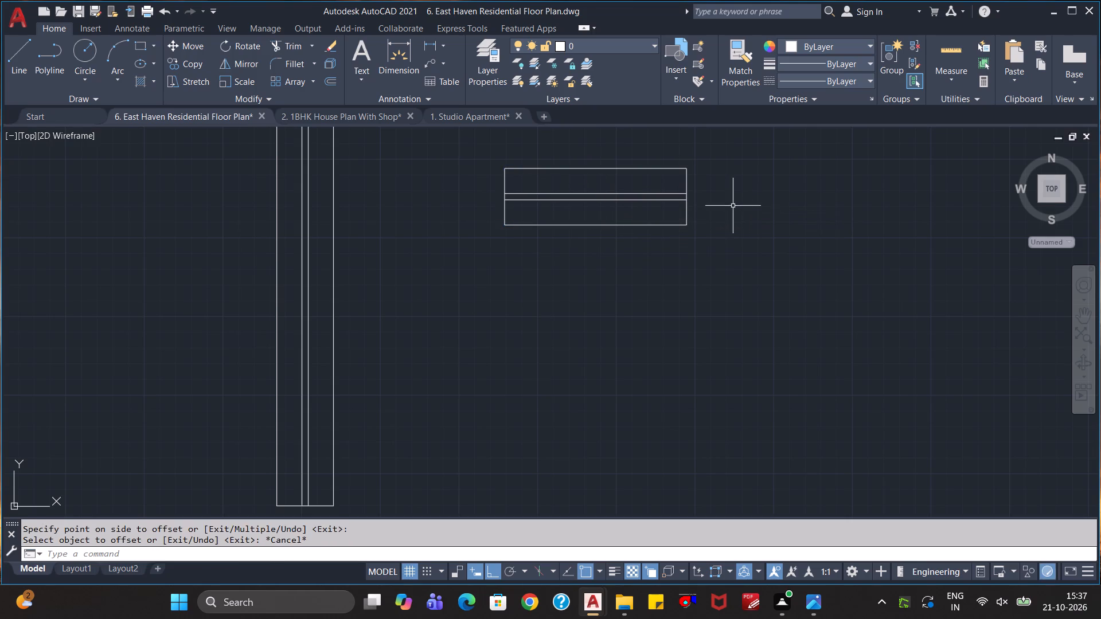
{"action": "key", "text": "Escape"}
{"action": "key", "text": "Escape"}
Join all the lines of the 2'4.9" window symbol.
{"action": "scroll", "coordinate": [731, 237], "scroll_direction": "down", "scroll_amount": 1}
{"action": "left_click", "coordinate": [732, 240]}
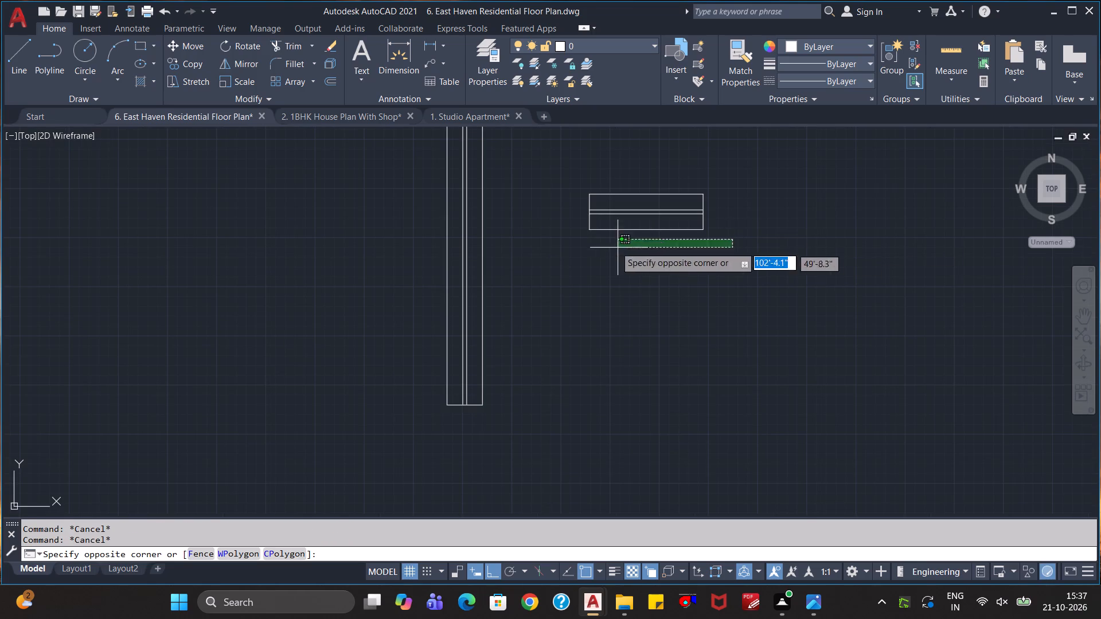
{"action": "left_click", "coordinate": [566, 178]}
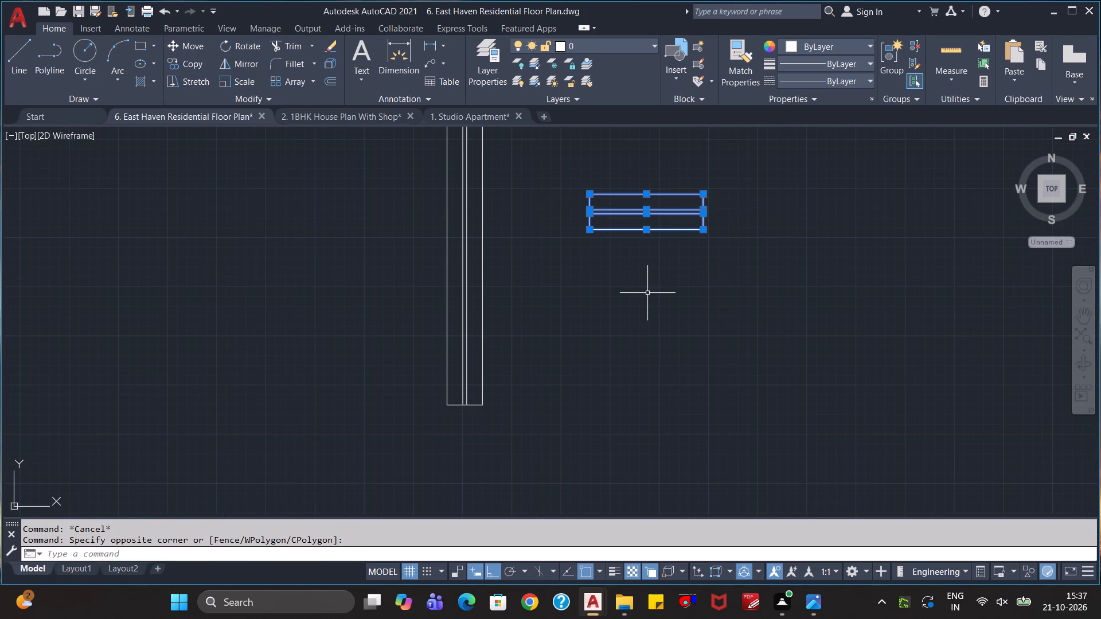
{"action": "type", "text": "JOIN"}
{"action": "key", "text": "Return"}
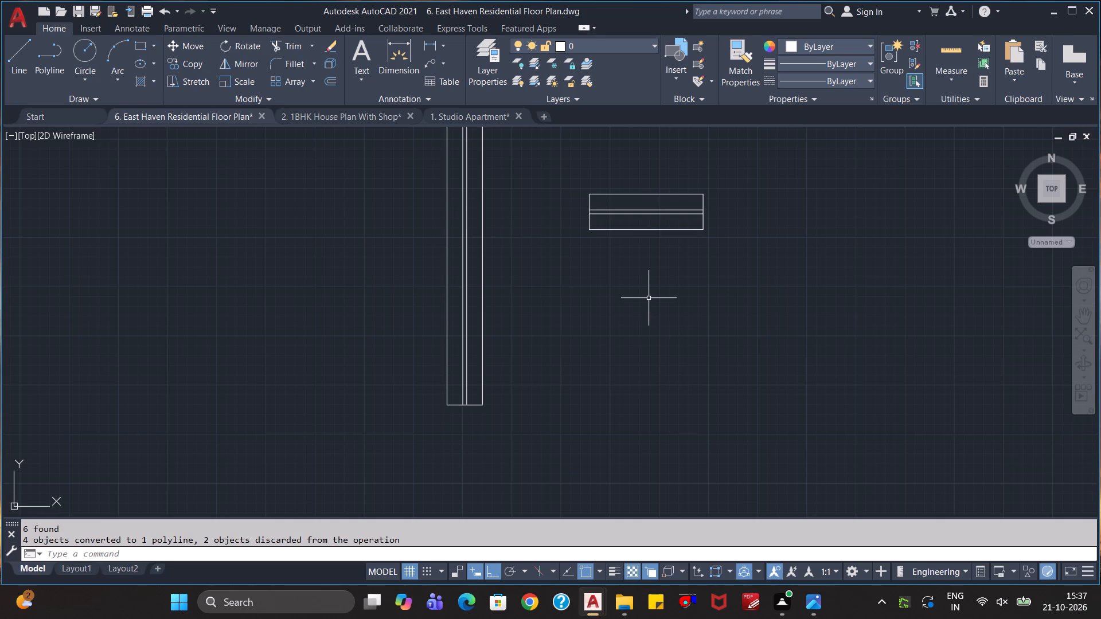
Copy the joined 2'4.9" window symbol about 3' horizontally to place a second one beside it.
{"action": "key", "text": "Escape"}
{"action": "left_click", "coordinate": [743, 261]}
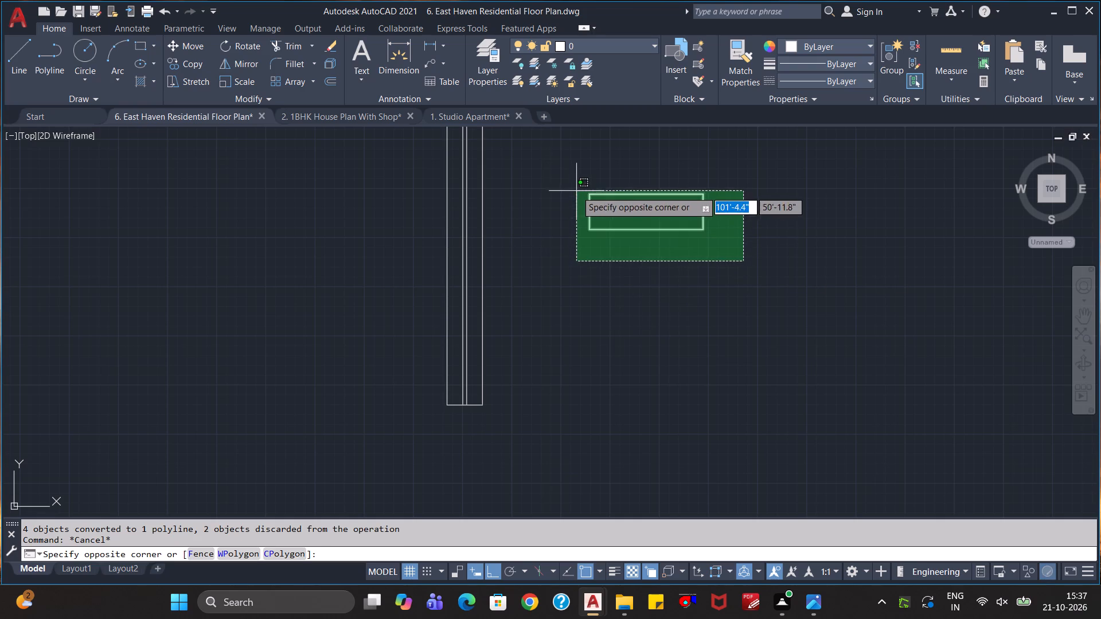
{"action": "left_click", "coordinate": [577, 175]}
{"action": "type", "text": "CO"}
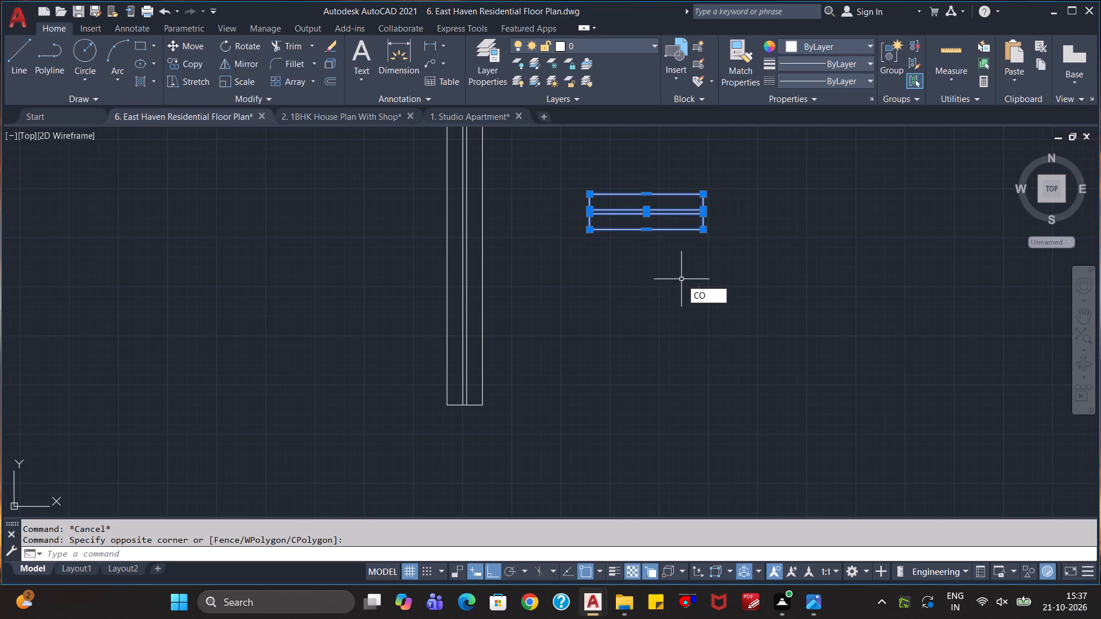
{"action": "key", "text": "Return"}
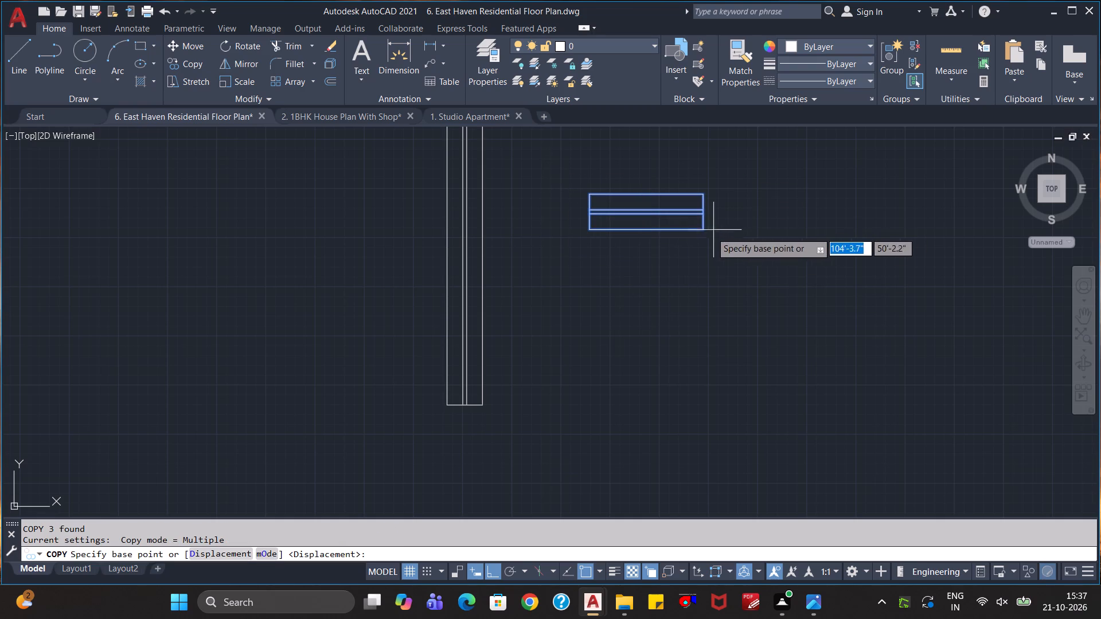
{"action": "left_click", "coordinate": [706, 230]}
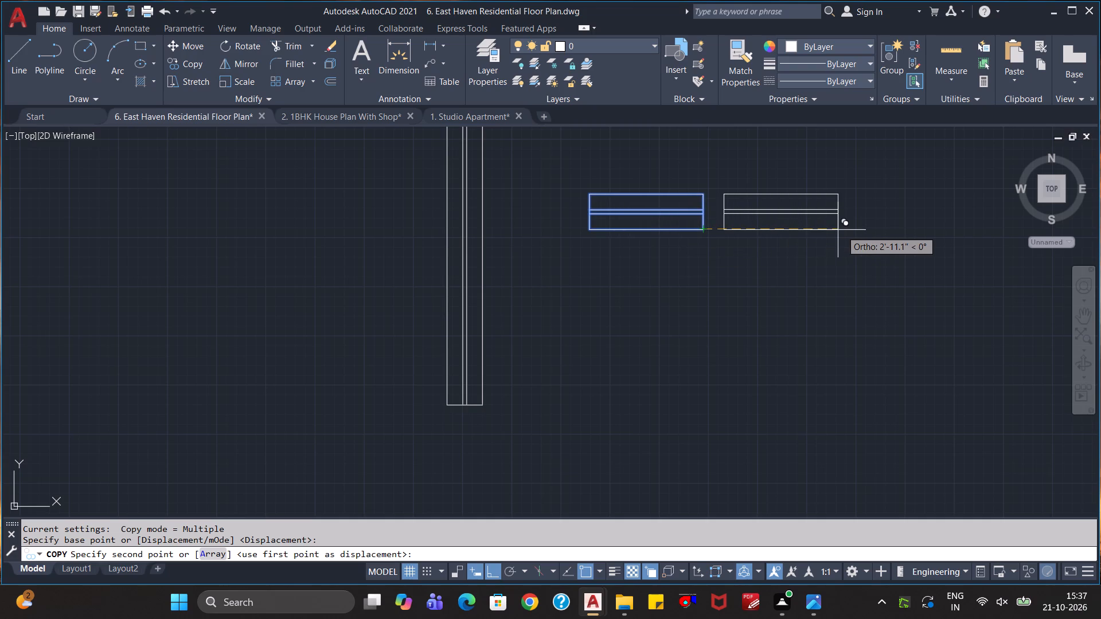
{"action": "left_click", "coordinate": [844, 230]}
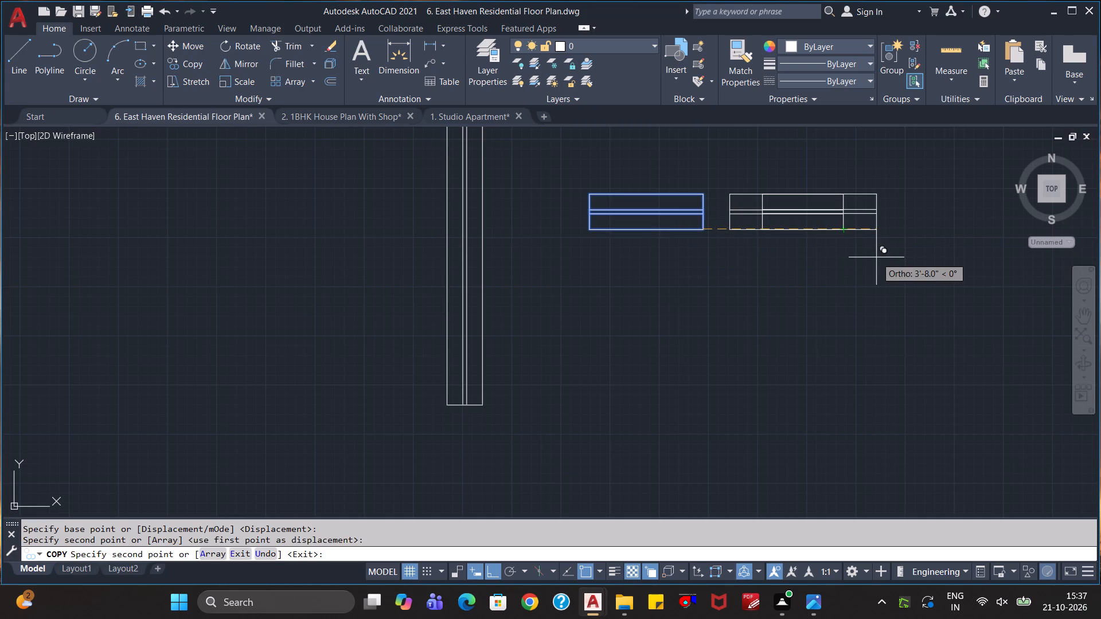
{"action": "key", "text": "Escape"}
{"action": "key", "text": "Escape"}
Rotate both 2'4.9" window symbols together a quarter turn clockwise about the second symbol's outer bottom corner so they stand vertically.
{"action": "left_click", "coordinate": [895, 262]}
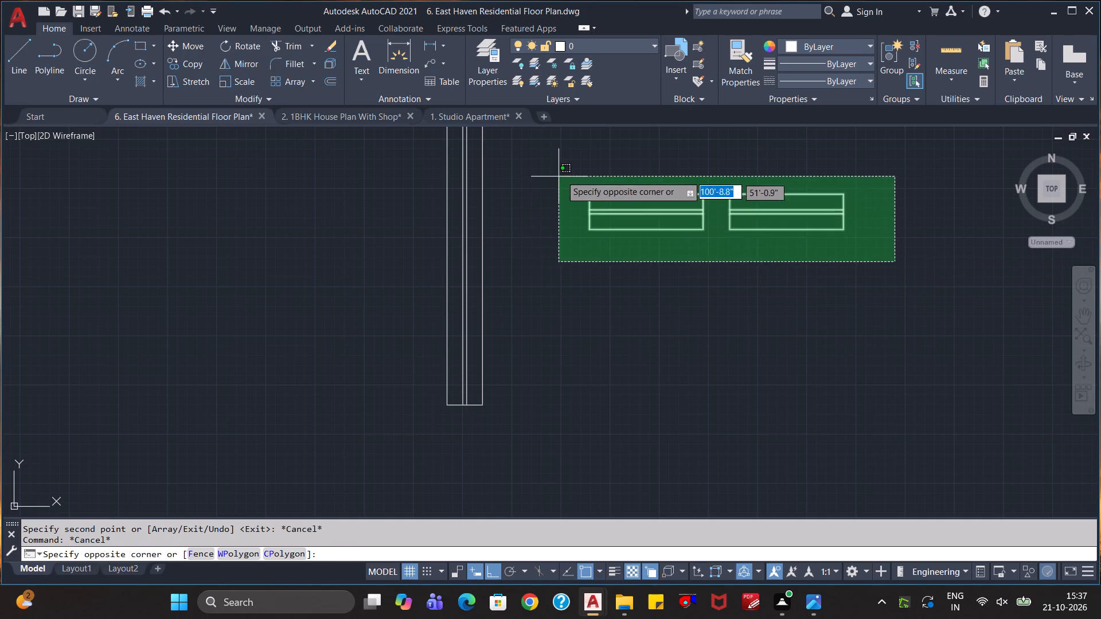
{"action": "left_click", "coordinate": [561, 175]}
{"action": "type", "text": "RO"}
{"action": "key", "text": "Return"}
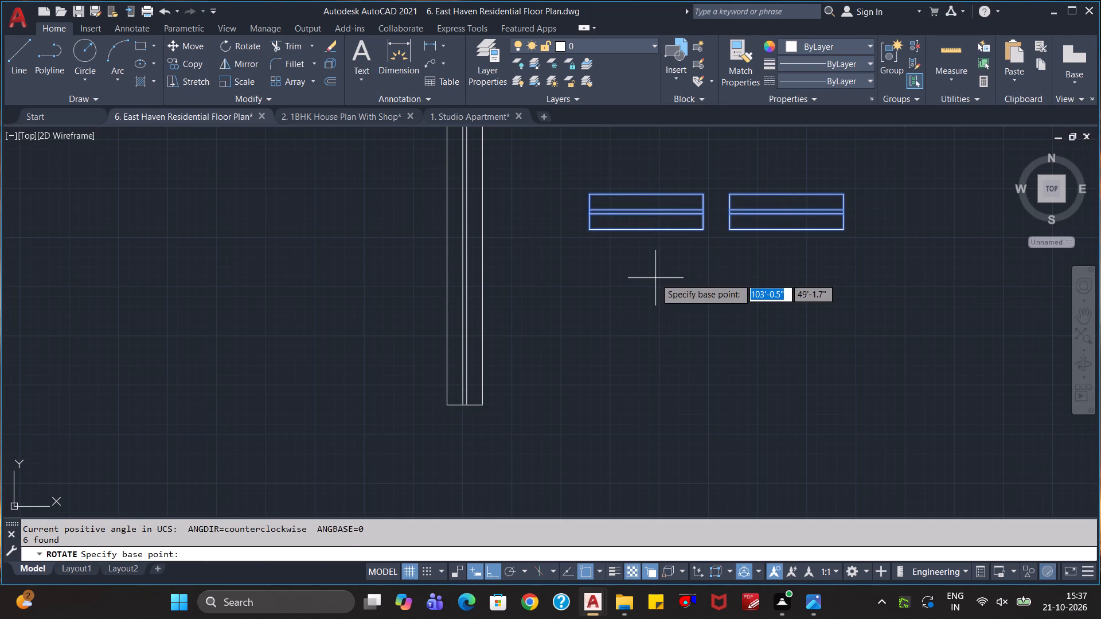
{"action": "left_click", "coordinate": [845, 230]}
{"action": "left_click", "coordinate": [790, 316]}
Make three copies of the 6' window symbol in a horizontal row outside the floor plan's east wall, near the 40' dimension.
{"action": "scroll", "coordinate": [794, 309], "scroll_direction": "down", "scroll_amount": 2}
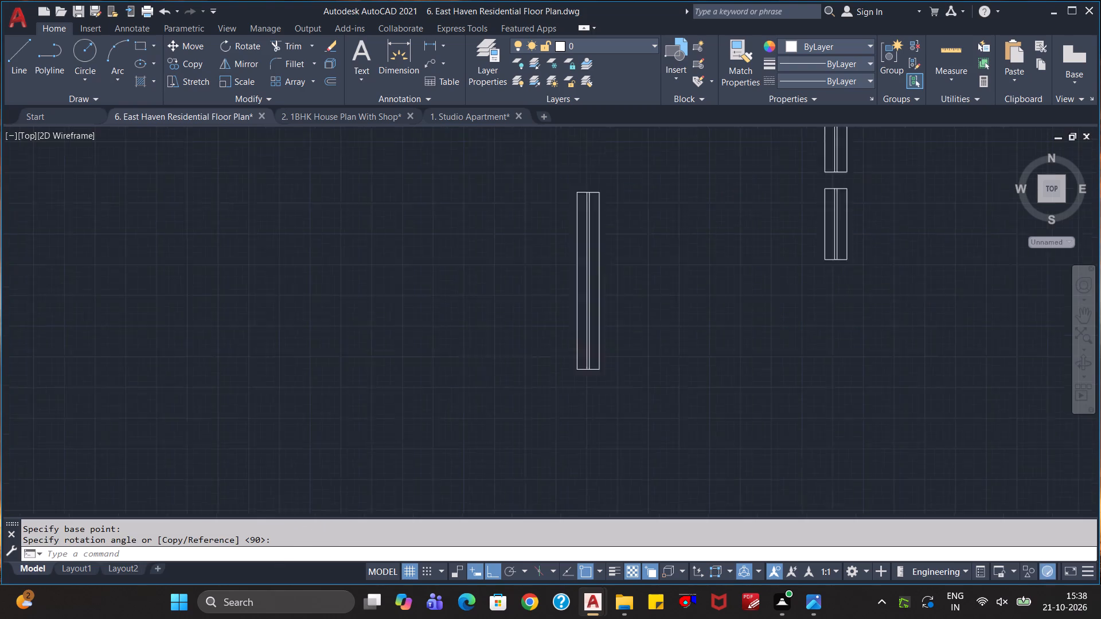
{"action": "left_click", "coordinate": [700, 381]}
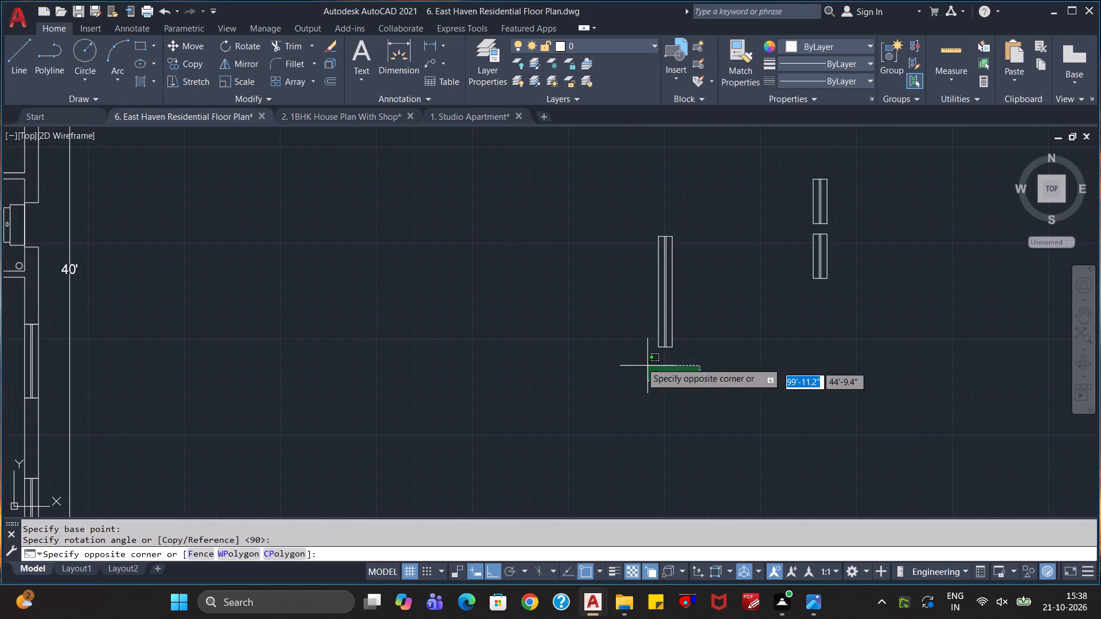
{"action": "left_click", "coordinate": [637, 214]}
{"action": "type", "text": "CO"}
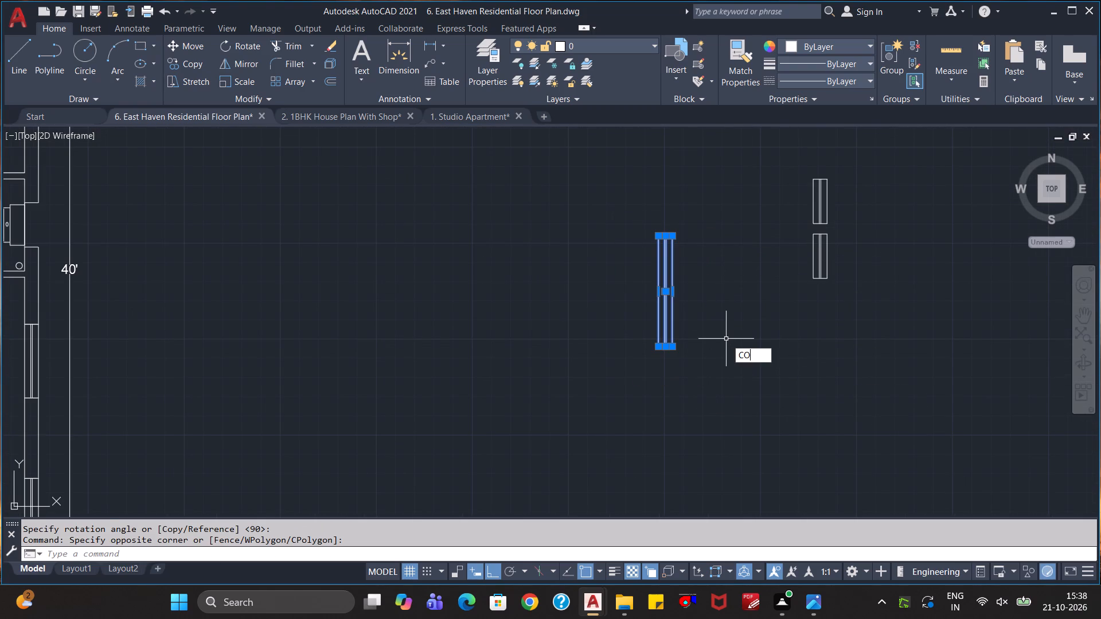
{"action": "key", "text": "Return"}
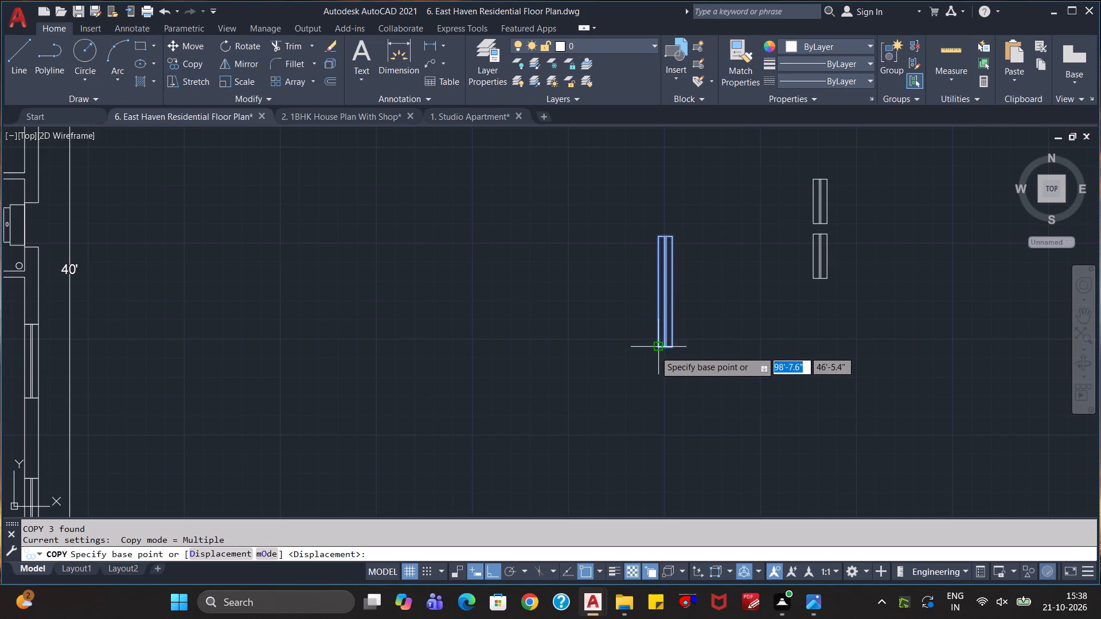
{"action": "left_click", "coordinate": [655, 351]}
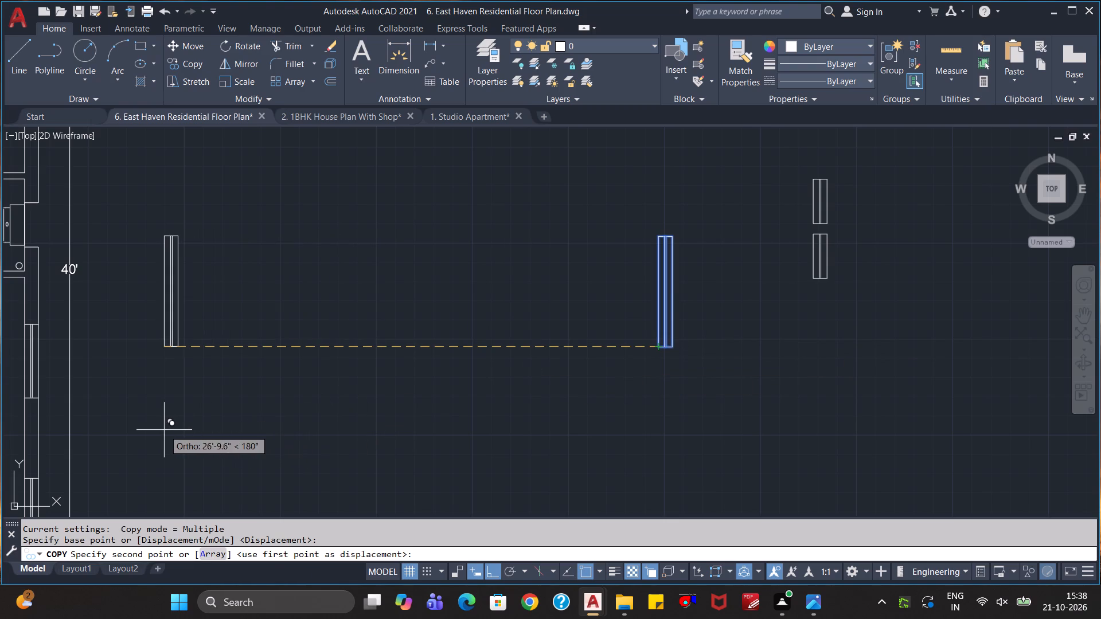
{"action": "left_click", "coordinate": [164, 430]}
{"action": "left_click", "coordinate": [216, 424]}
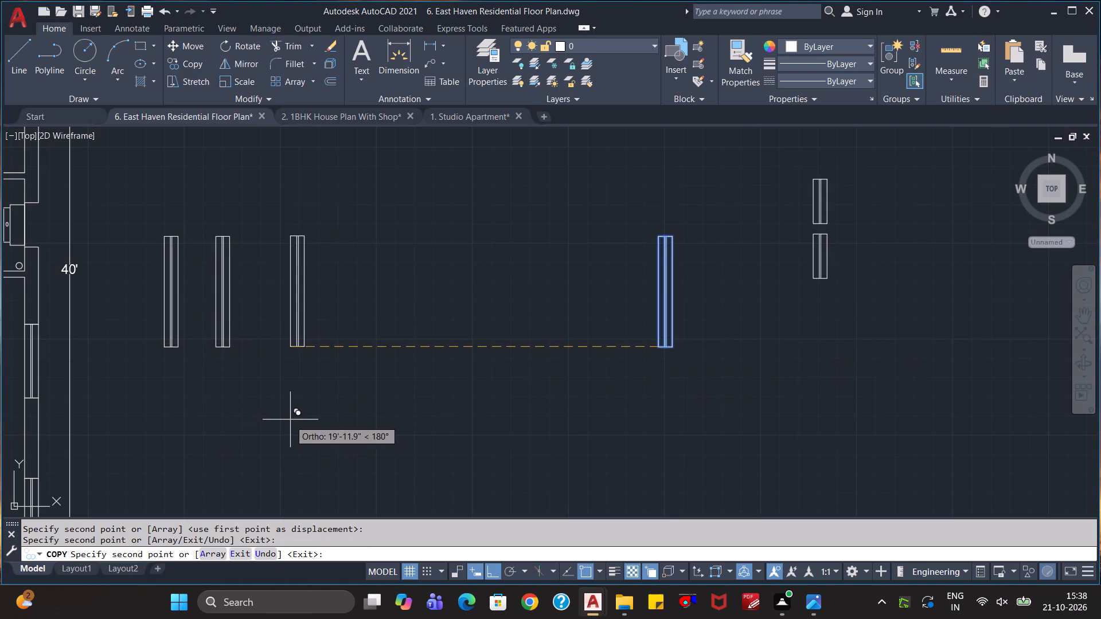
{"action": "left_click", "coordinate": [291, 419]}
{"action": "key", "text": "Escape"}
{"action": "key", "text": "Escape"}
With Ortho off, copy the pair of 2'4.9" window symbols to the plan's east side and again to the west side near the toilet.
{"action": "left_click", "coordinate": [885, 334]}
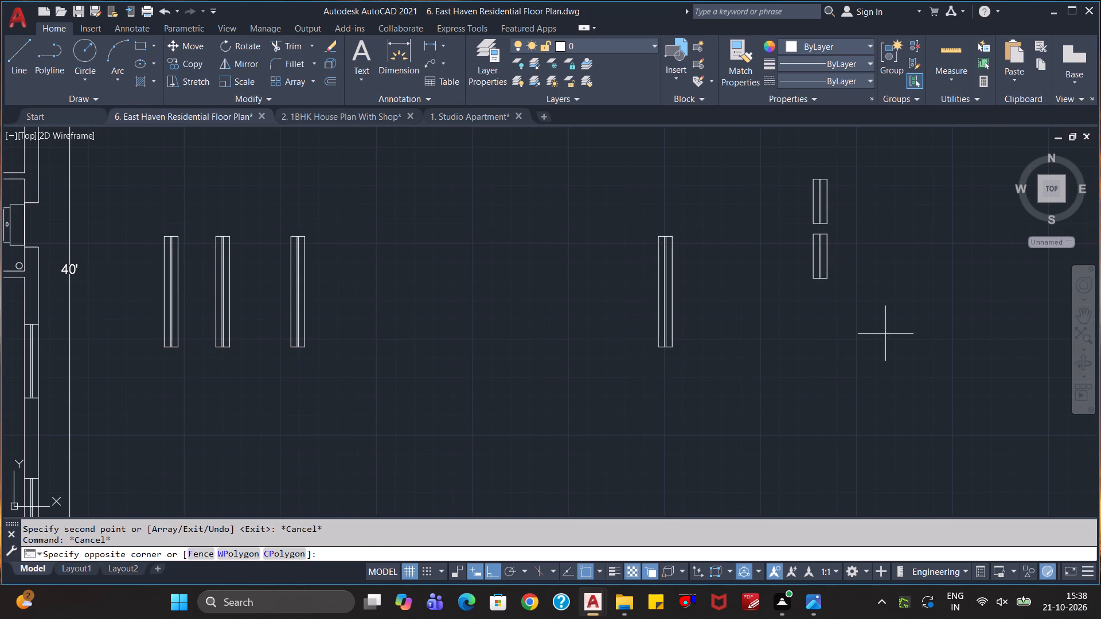
{"action": "left_click", "coordinate": [790, 134]}
{"action": "type", "text": "CO"}
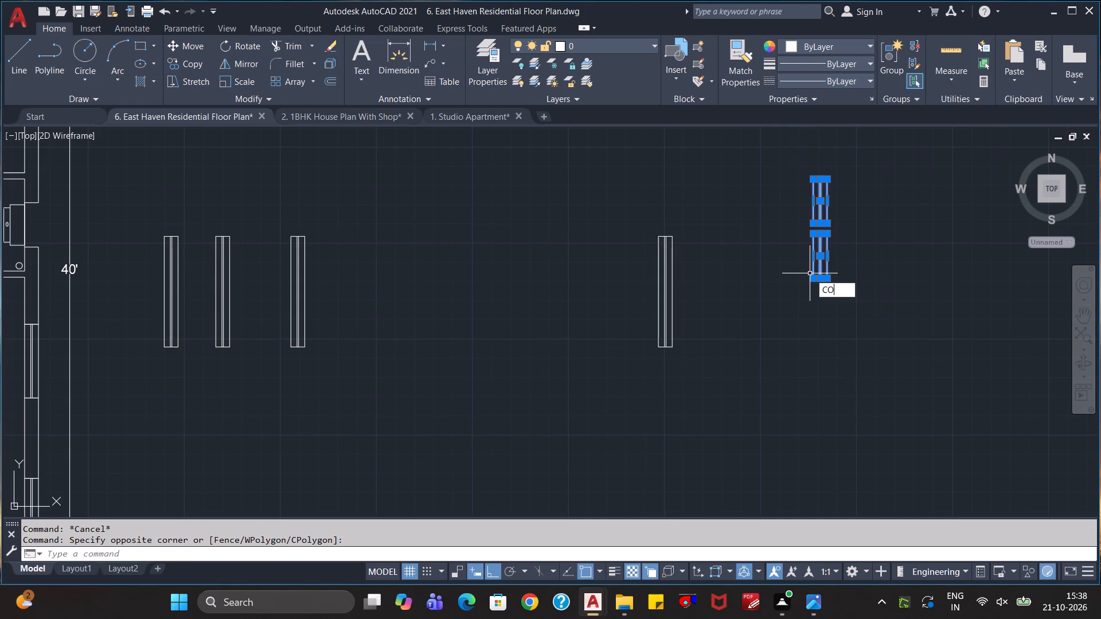
{"action": "key", "text": "Return"}
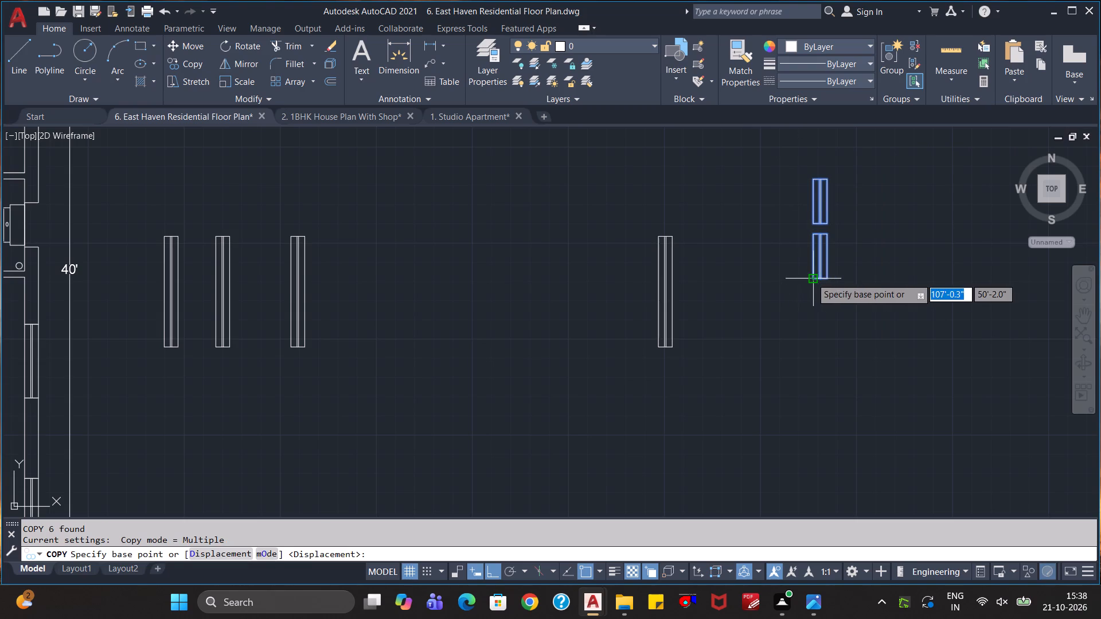
{"action": "left_click", "coordinate": [815, 278]}
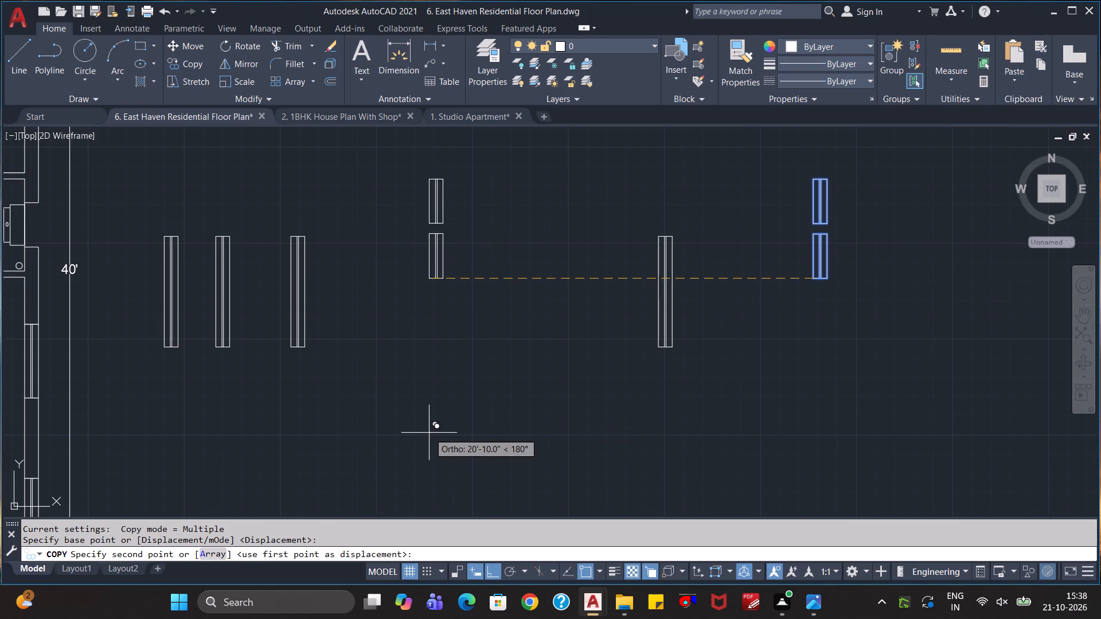
{"action": "key", "text": "F8"}
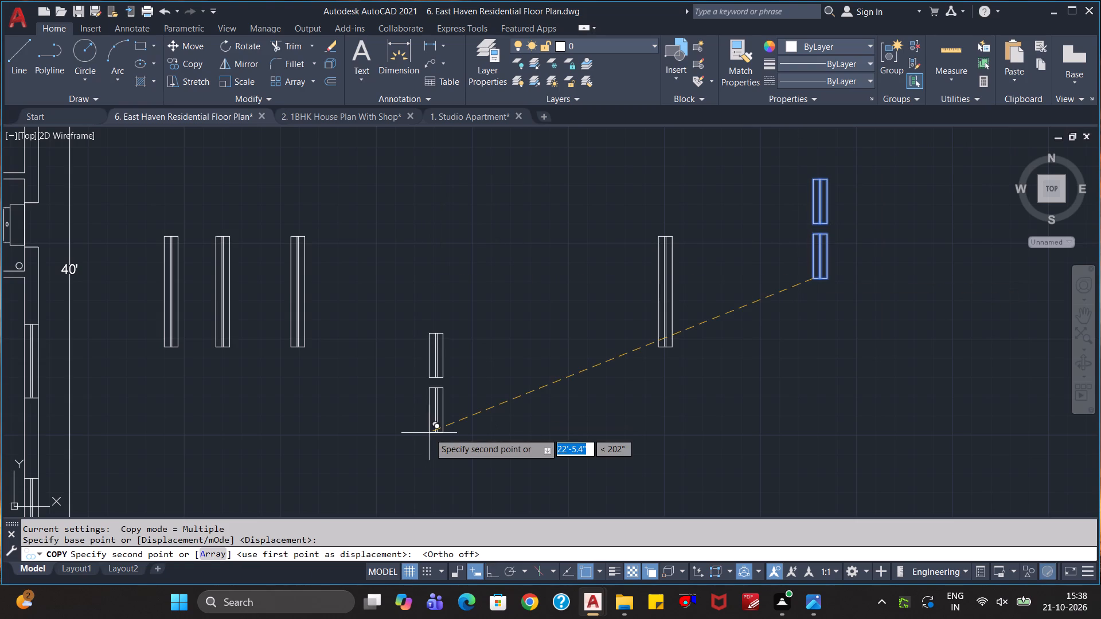
{"action": "middle_click_drag", "start_coordinate": [437, 428], "coordinate": [555, 382]}
{"action": "middle_click_drag", "start_coordinate": [600, 371], "coordinate": [612, 366]}
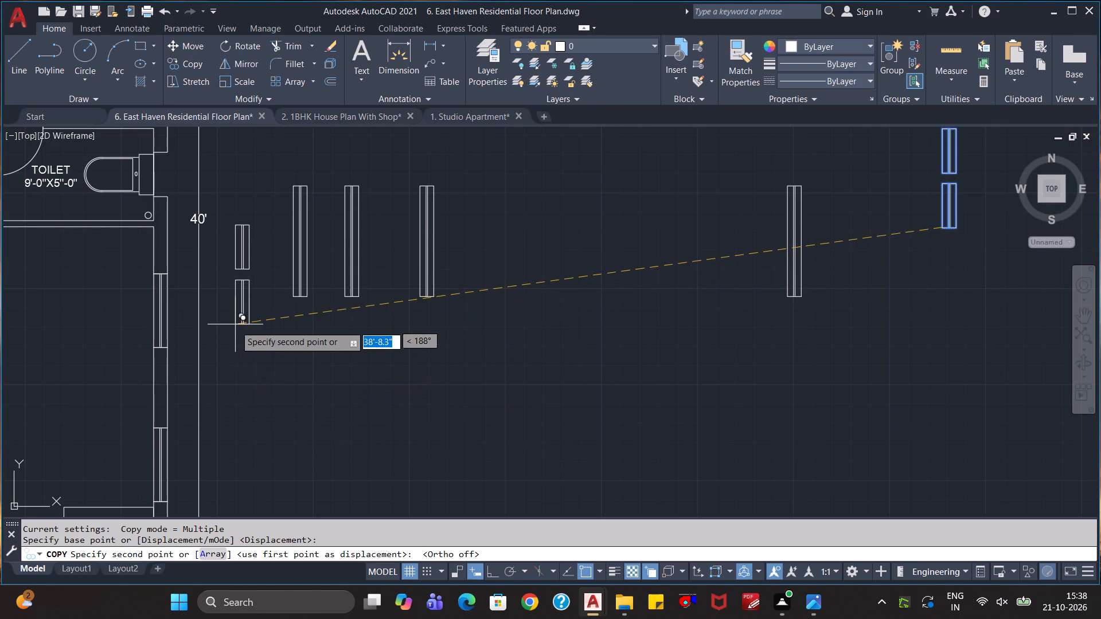
{"action": "left_click", "coordinate": [262, 463]}
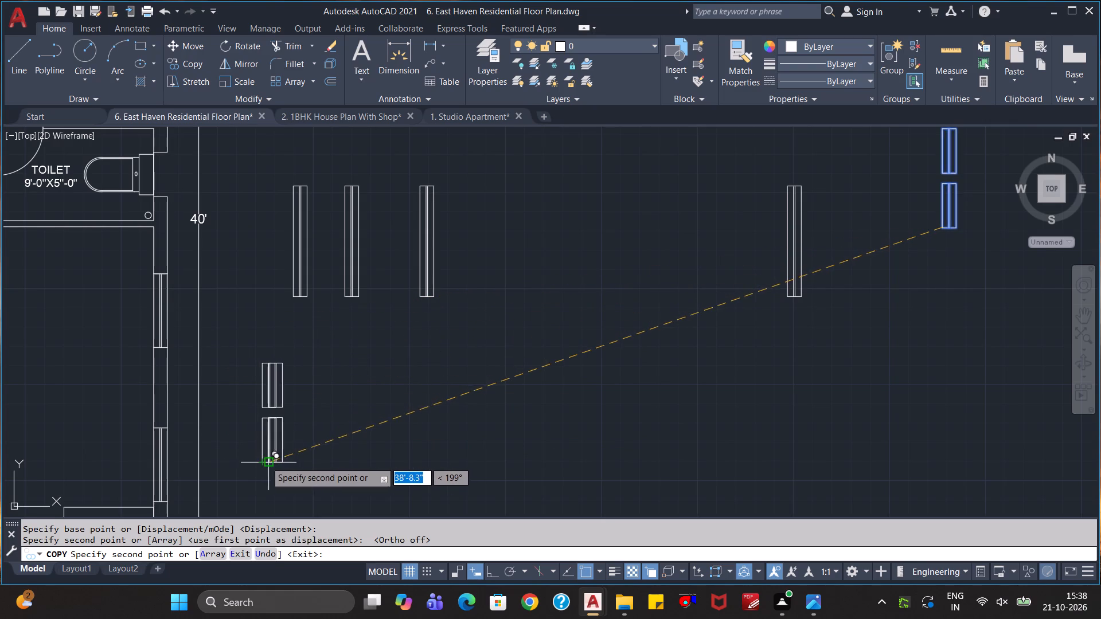
{"action": "scroll", "coordinate": [263, 456], "scroll_direction": "down", "scroll_amount": 1}
{"action": "middle_click_drag", "start_coordinate": [225, 434], "coordinate": [880, 425]}
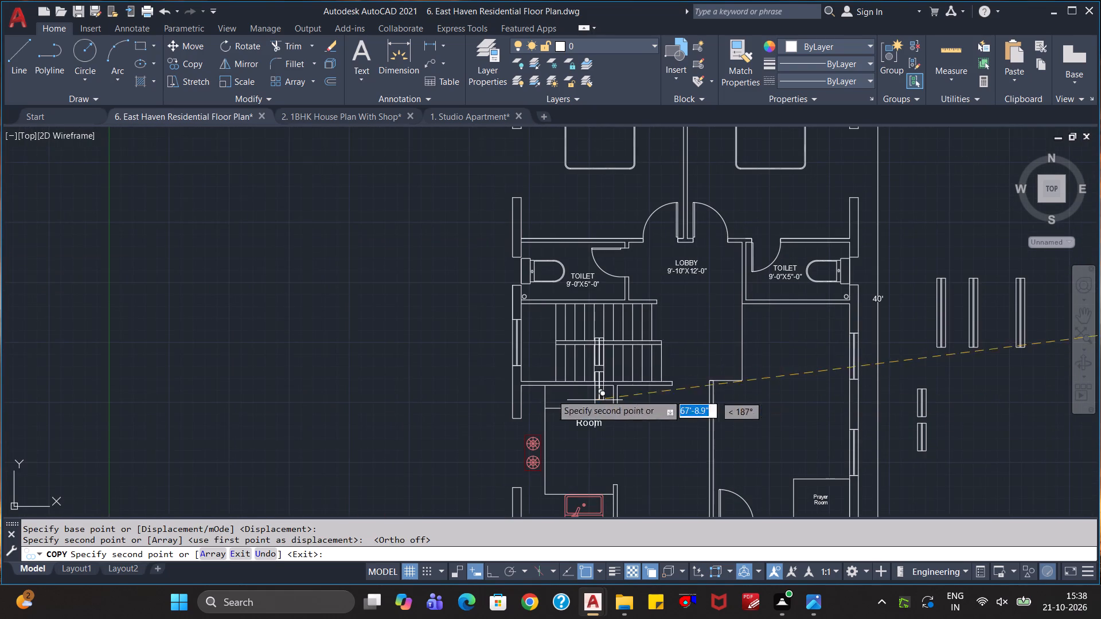
{"action": "left_click", "coordinate": [460, 318]}
{"action": "key", "text": "Escape"}
{"action": "key", "text": "Escape"}
{"action": "key", "text": "Escape"}
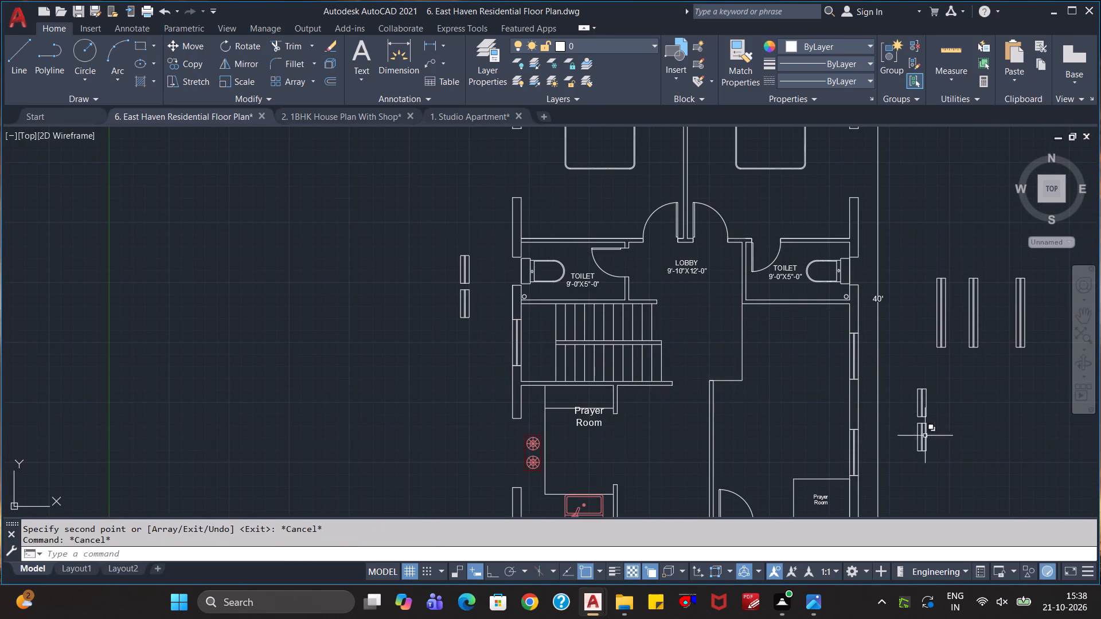
Delete the upper 2'4.9" window symbol of the copied east pair and the lower one of the west pair.
{"action": "left_click", "coordinate": [951, 402]}
{"action": "left_click", "coordinate": [911, 408]}
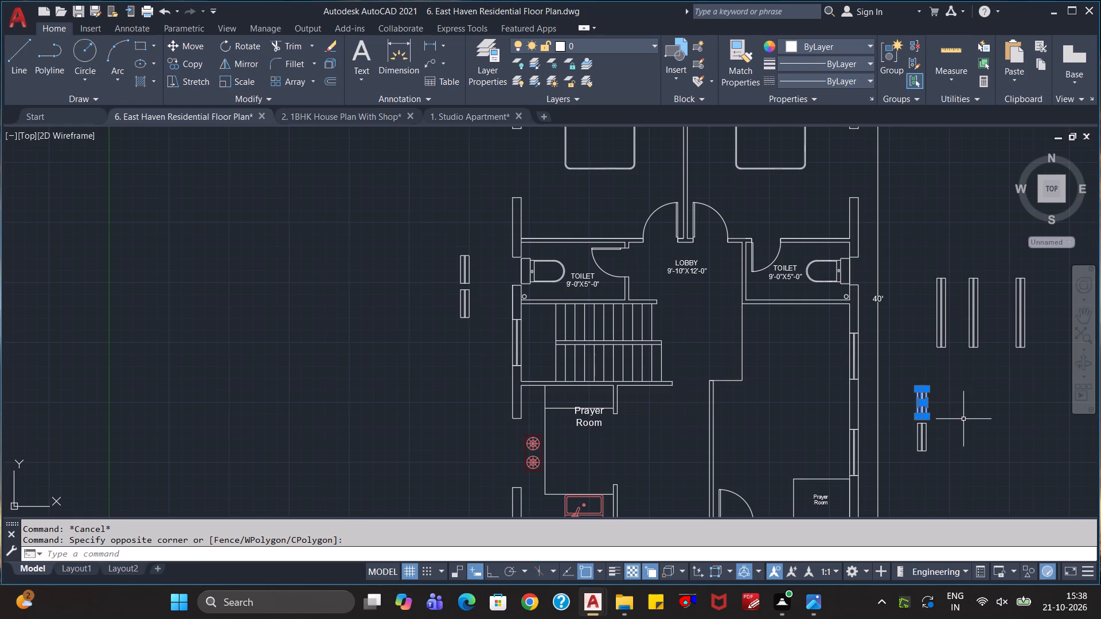
{"action": "key", "text": "Delete"}
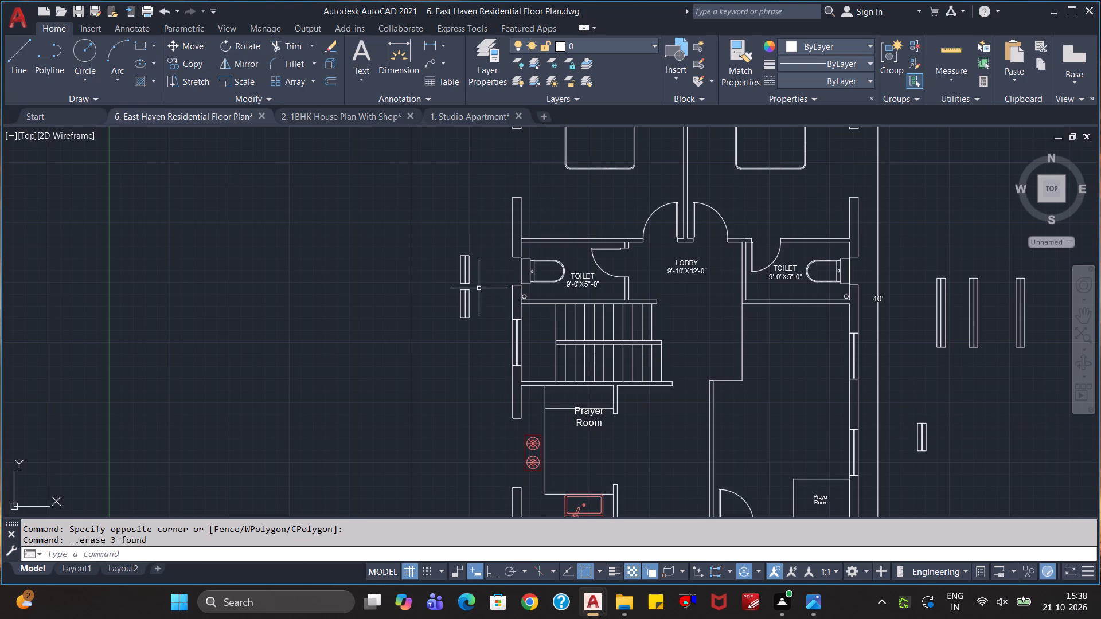
{"action": "left_click", "coordinate": [485, 301]}
{"action": "left_click", "coordinate": [455, 315]}
{"action": "key", "text": "Delete"}
Delete the original 6' window symbol and the two original 2'4.9" symbols far east of the plan.
{"action": "scroll", "coordinate": [531, 355], "scroll_direction": "down", "scroll_amount": 1}
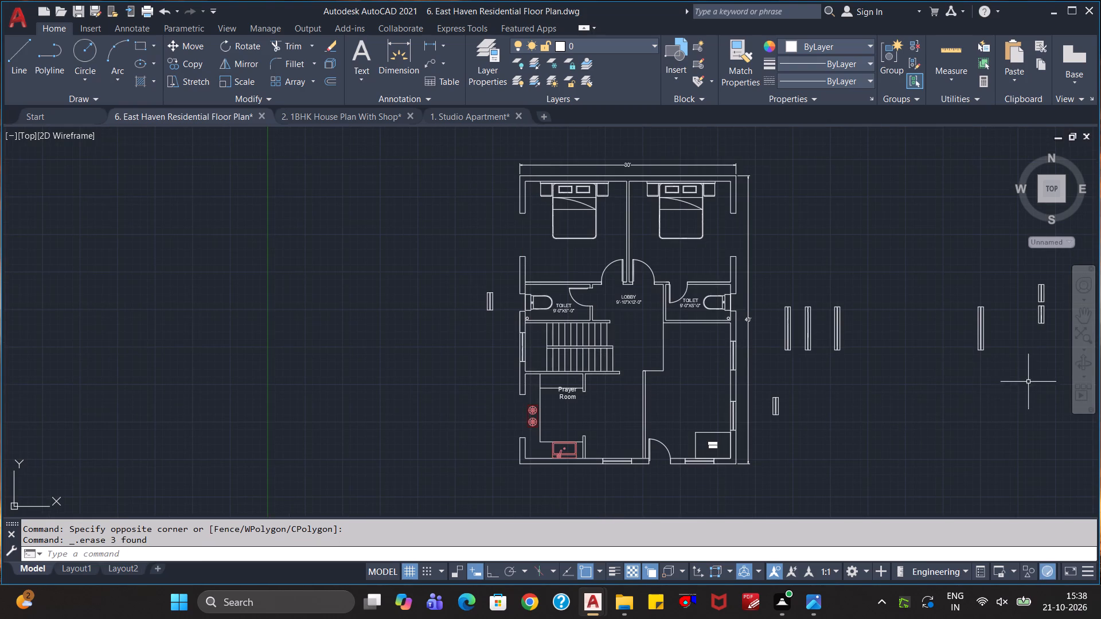
{"action": "left_click", "coordinate": [1055, 358]}
{"action": "left_click", "coordinate": [939, 250]}
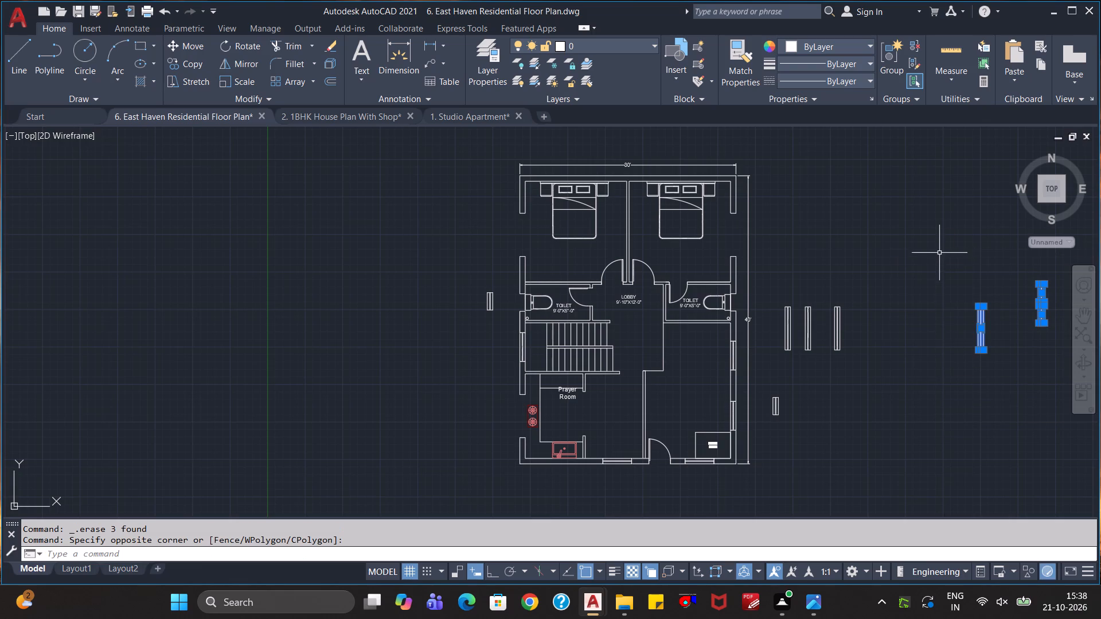
{"action": "key", "text": "Delete"}
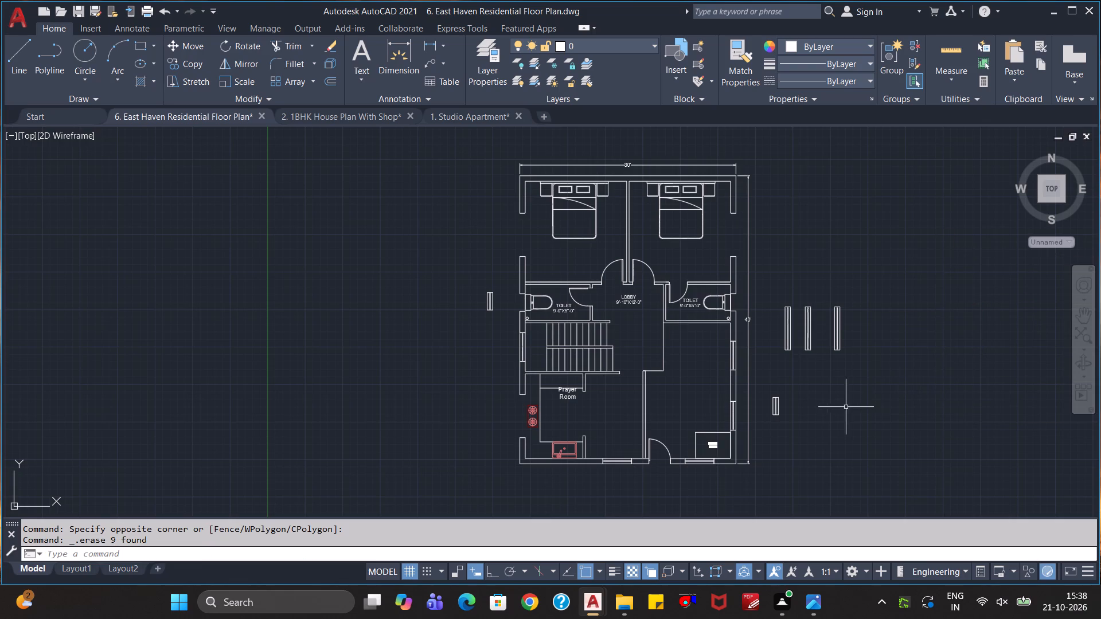
Move the outermost 6' window copy by its upper inner corner into the opening in the east bedroom's outer wall.
{"action": "scroll", "coordinate": [846, 407], "scroll_direction": "up", "scroll_amount": 1}
{"action": "middle_click_drag", "start_coordinate": [772, 373], "coordinate": [792, 449]}
{"action": "left_click", "coordinate": [857, 425]}
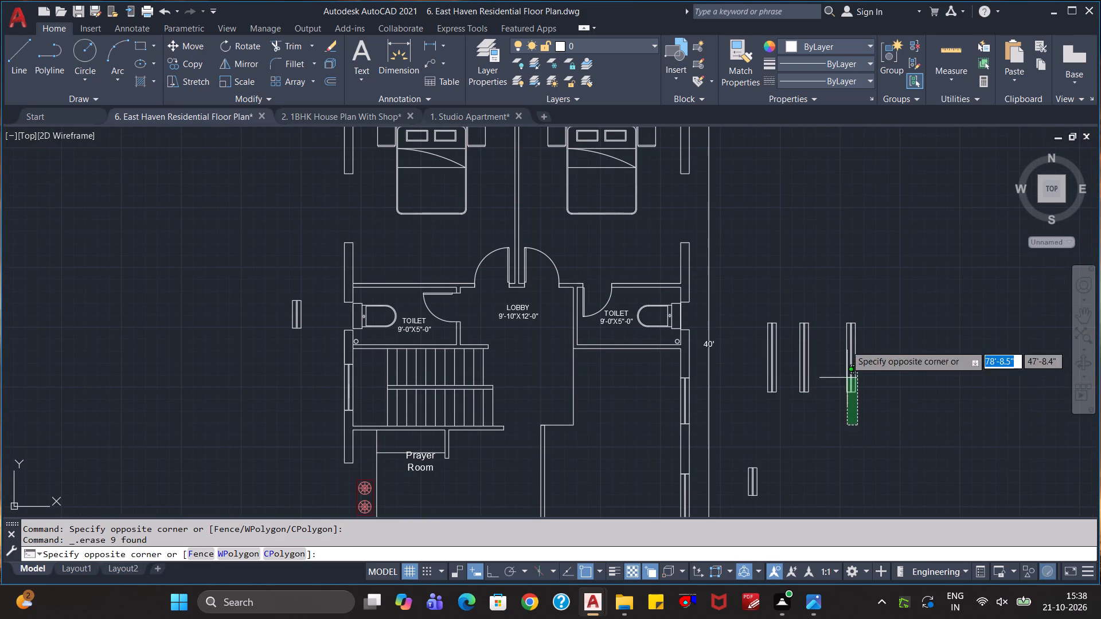
{"action": "left_click", "coordinate": [842, 294]}
{"action": "key", "text": "m"}
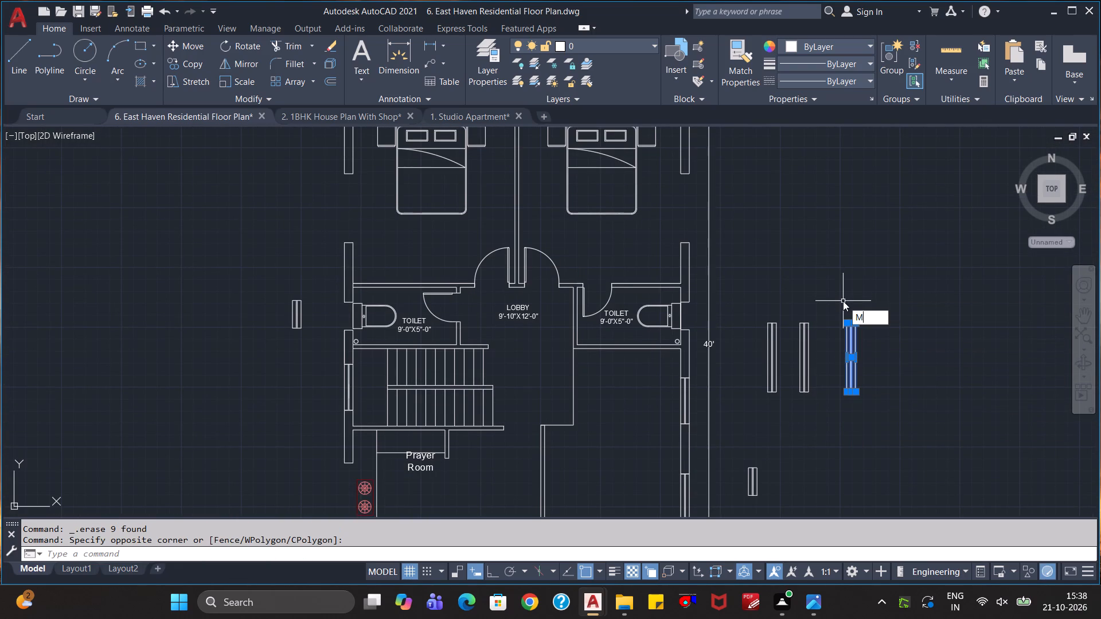
{"action": "key", "text": "Return"}
{"action": "scroll", "coordinate": [852, 326], "scroll_direction": "up", "scroll_amount": 2}
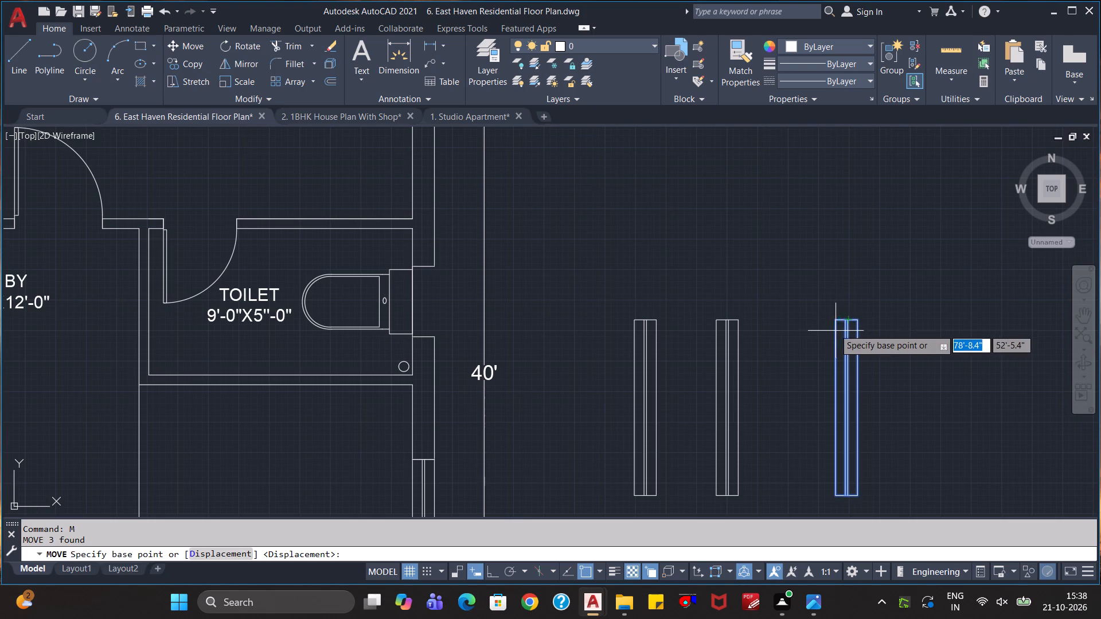
{"action": "left_click", "coordinate": [834, 324]}
{"action": "scroll", "coordinate": [740, 269], "scroll_direction": "down", "scroll_amount": 3}
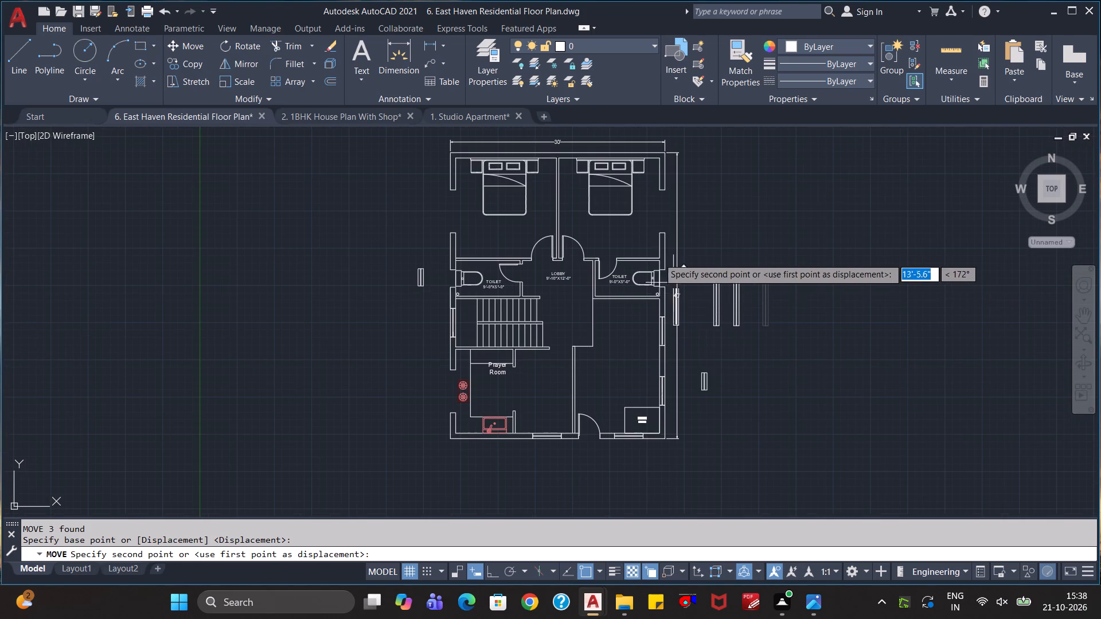
{"action": "scroll", "coordinate": [656, 202], "scroll_direction": "up", "scroll_amount": 3}
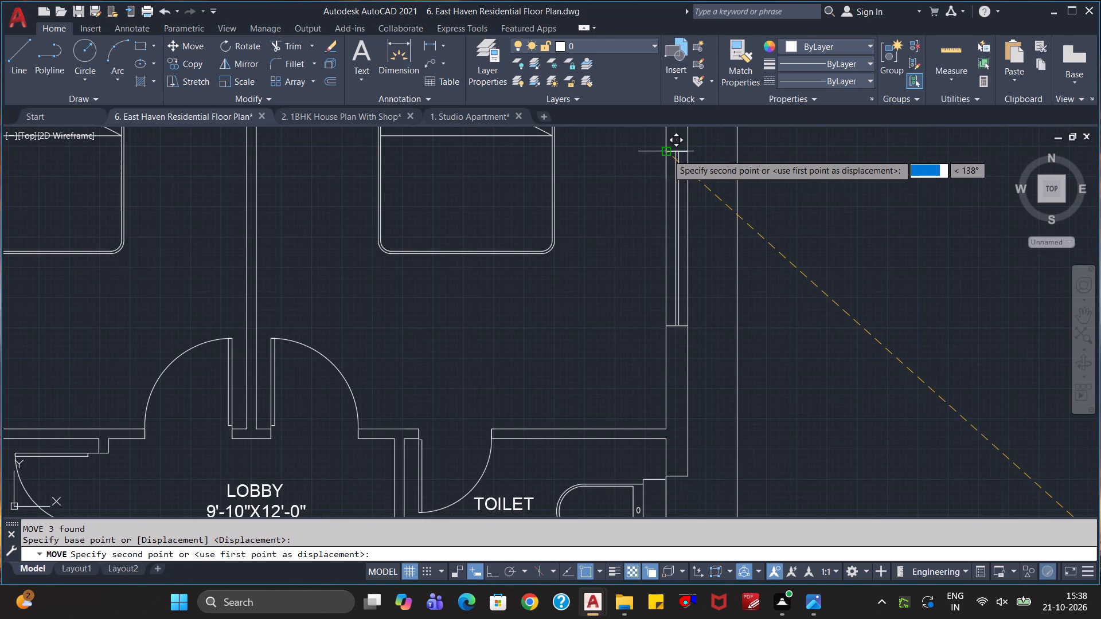
{"action": "left_click", "coordinate": [669, 152]}
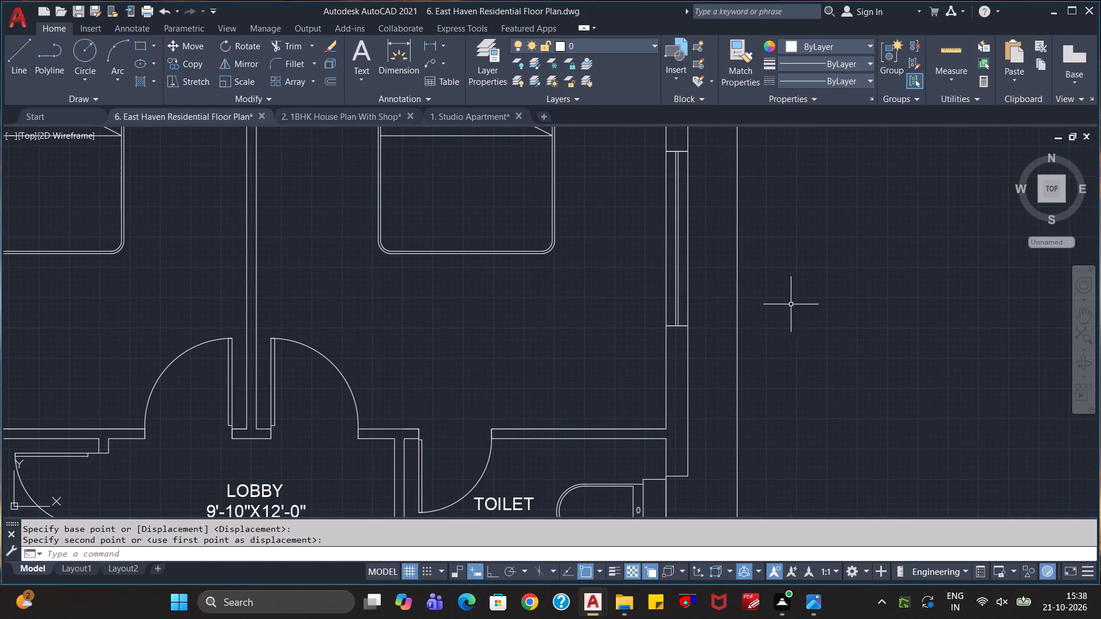
{"action": "key", "text": "Escape"}
Move the outer of the two remaining 6' window copies by its upper west corner into the west bedroom's outer wall opening.
{"action": "scroll", "coordinate": [802, 322], "scroll_direction": "down", "scroll_amount": 2}
{"action": "left_click", "coordinate": [898, 484]}
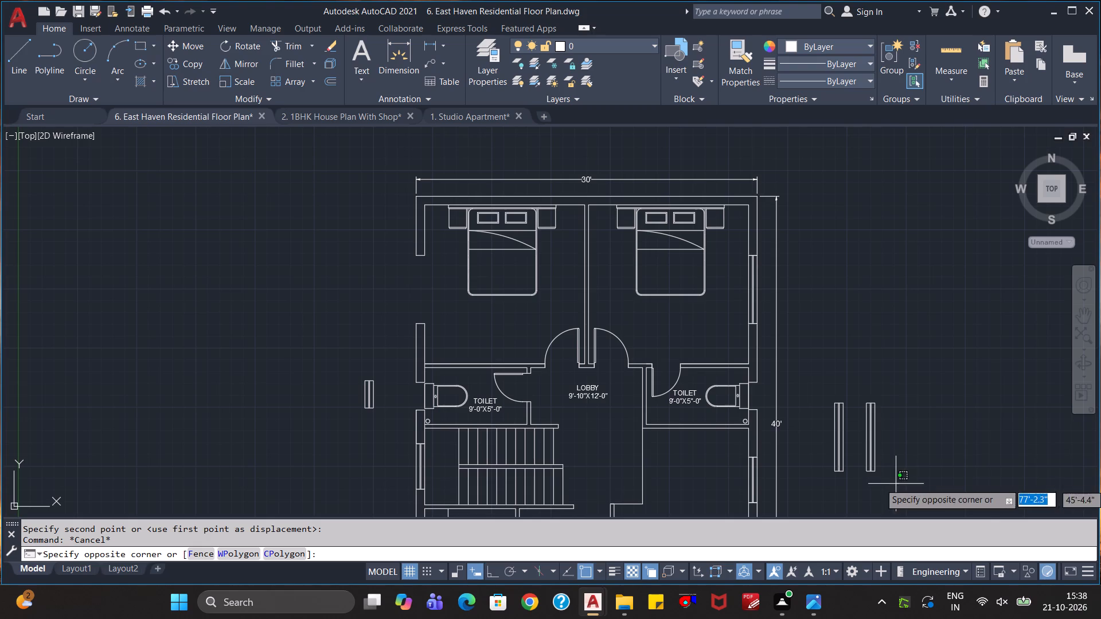
{"action": "left_click", "coordinate": [863, 376]}
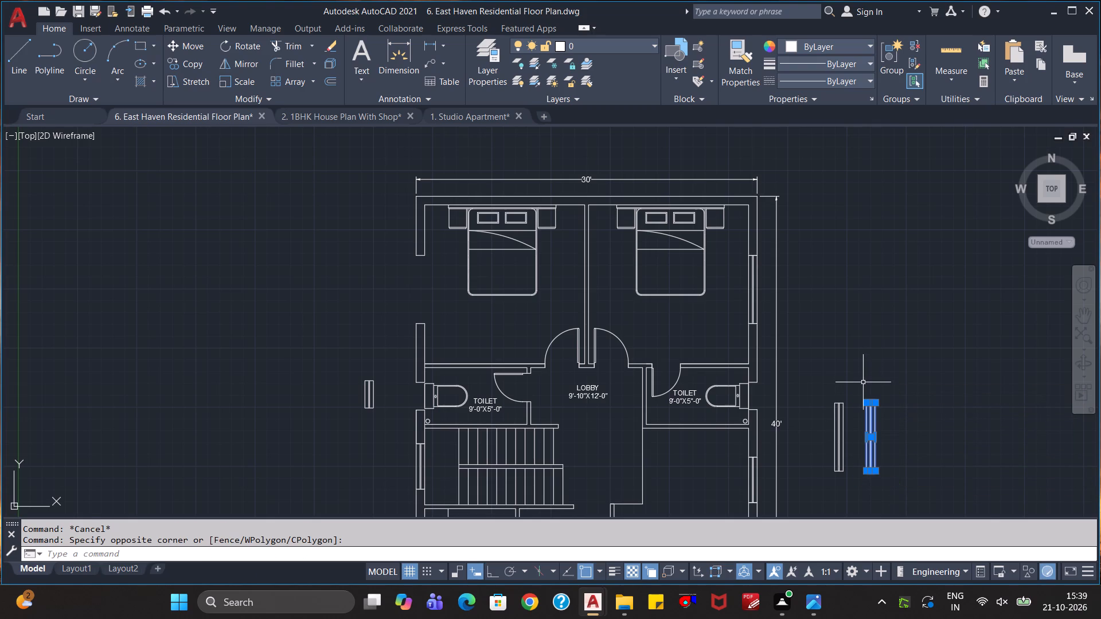
{"action": "key", "text": "m"}
{"action": "key", "text": "Return"}
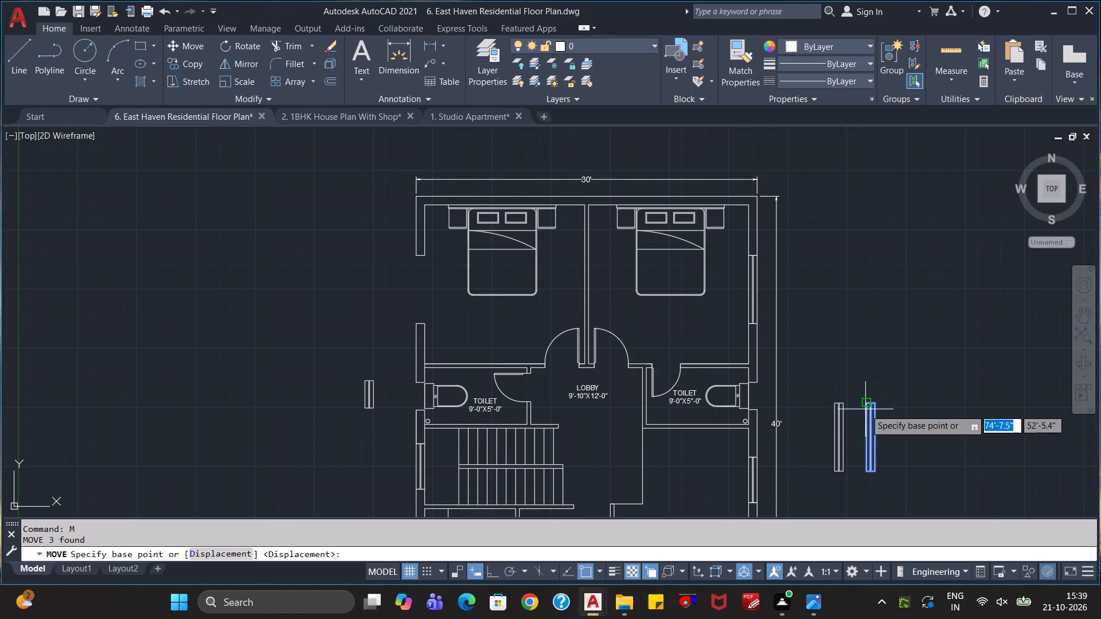
{"action": "scroll", "coordinate": [865, 409], "scroll_direction": "up", "scroll_amount": 3}
{"action": "left_click", "coordinate": [864, 390]}
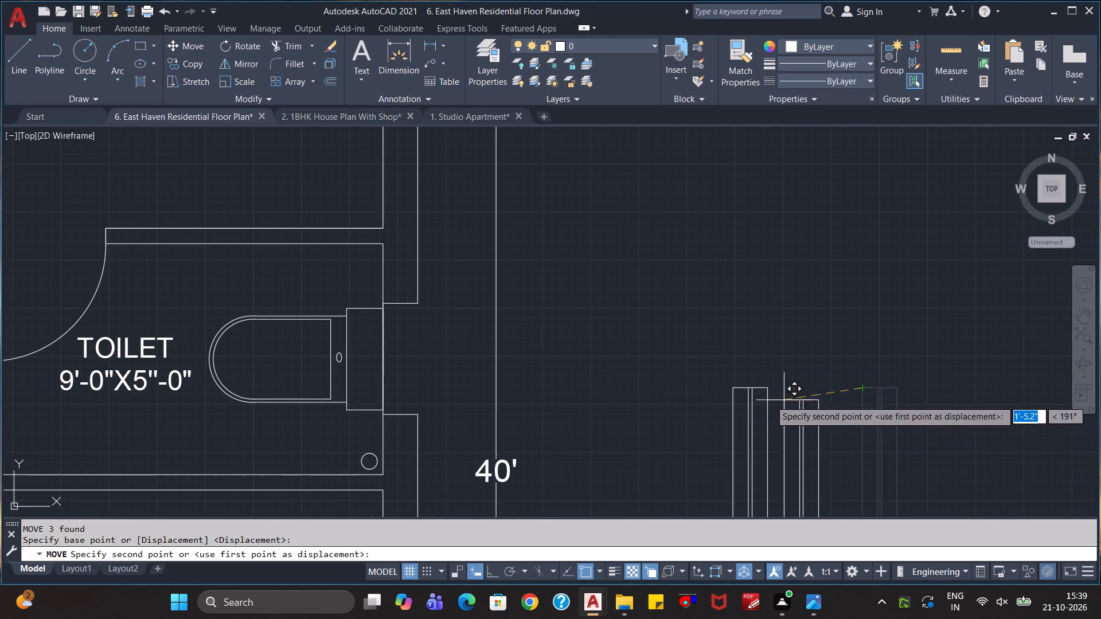
{"action": "scroll", "coordinate": [611, 383], "scroll_direction": "down", "scroll_amount": 3}
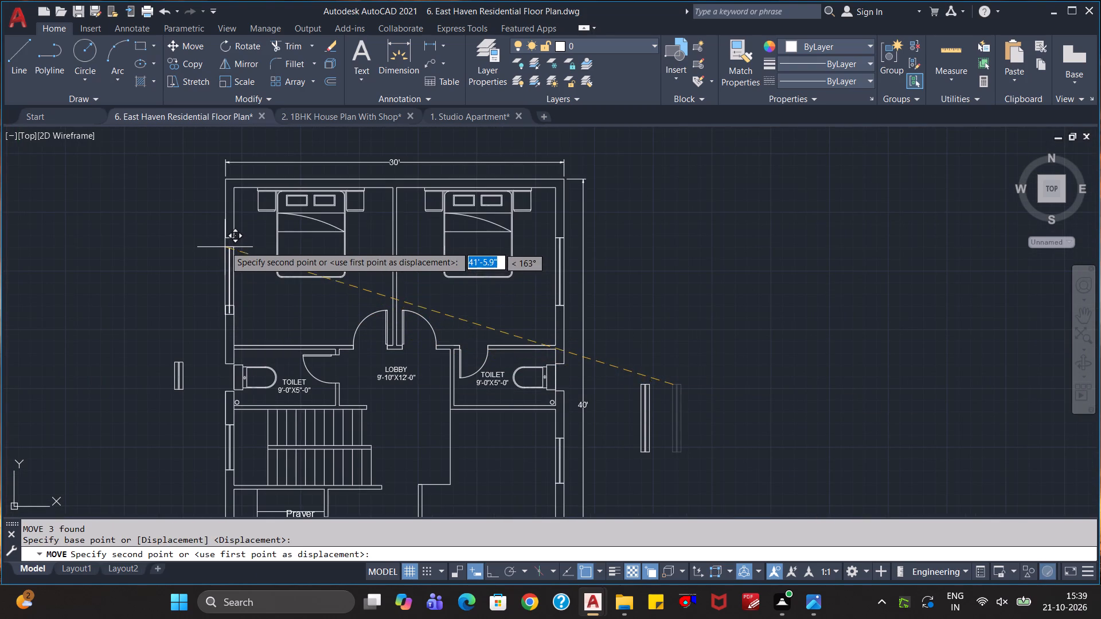
{"action": "scroll", "coordinate": [225, 244], "scroll_direction": "up", "scroll_amount": 3}
{"action": "left_click", "coordinate": [225, 216]}
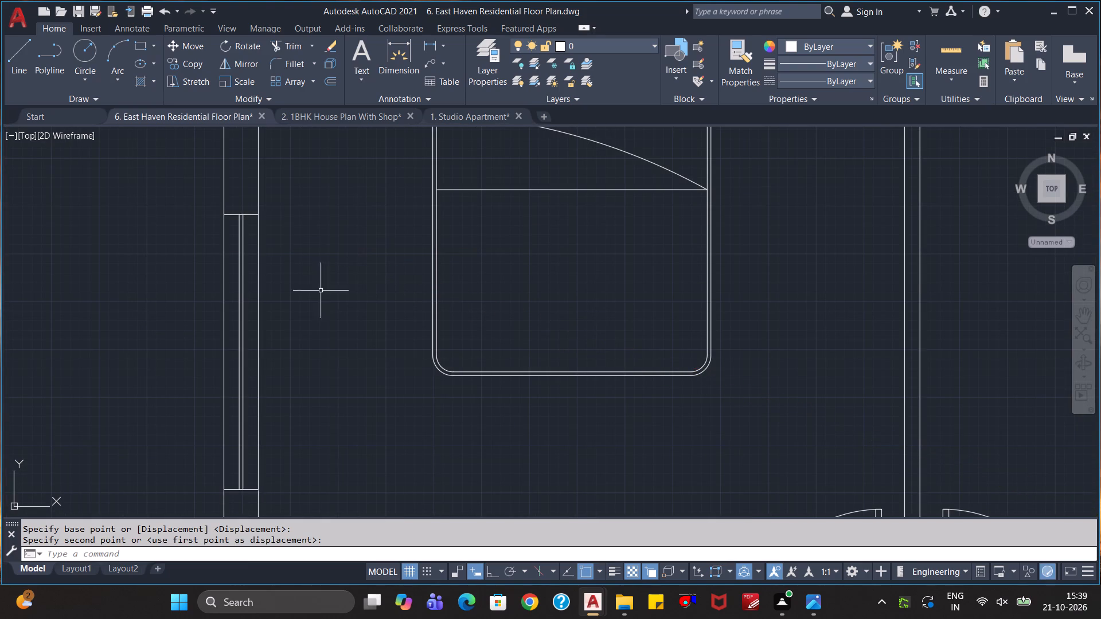
Move the last 6' window copy by its upper west corner into the west outer wall opening beside the stove.
{"action": "scroll", "coordinate": [354, 356], "scroll_direction": "down", "scroll_amount": 2}
{"action": "scroll", "coordinate": [541, 417], "scroll_direction": "down", "scroll_amount": 1}
{"action": "middle_click_drag", "start_coordinate": [853, 439], "coordinate": [854, 414]}
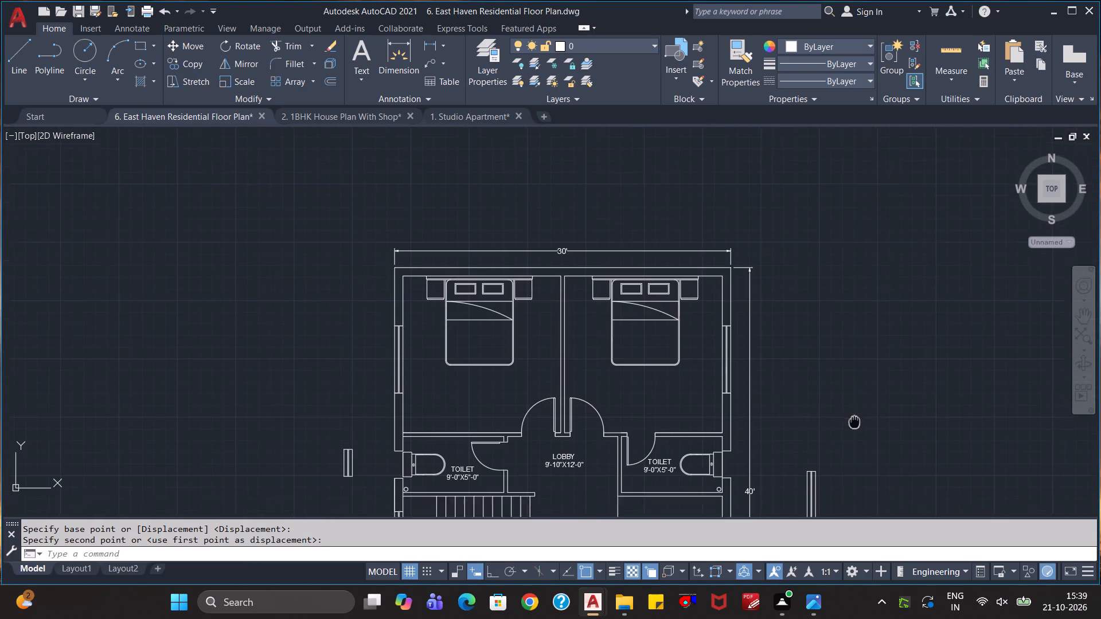
{"action": "middle_click_drag", "start_coordinate": [854, 414], "coordinate": [865, 250]}
{"action": "scroll", "coordinate": [865, 250], "scroll_direction": "down", "scroll_amount": 1}
{"action": "left_click", "coordinate": [874, 336]}
{"action": "left_click", "coordinate": [821, 270]}
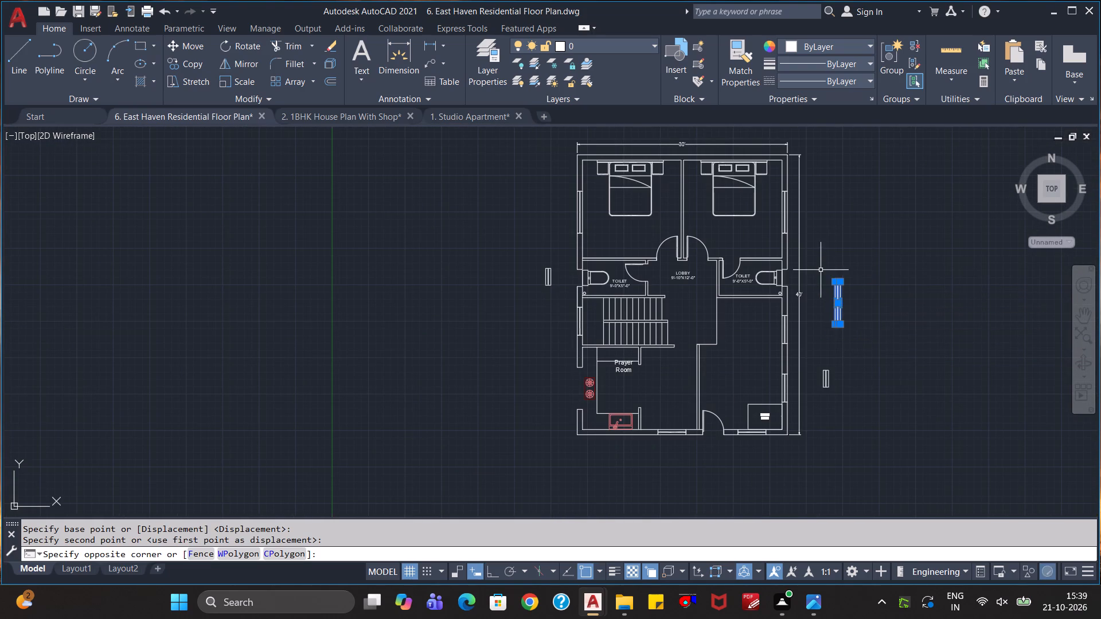
{"action": "key", "text": "m"}
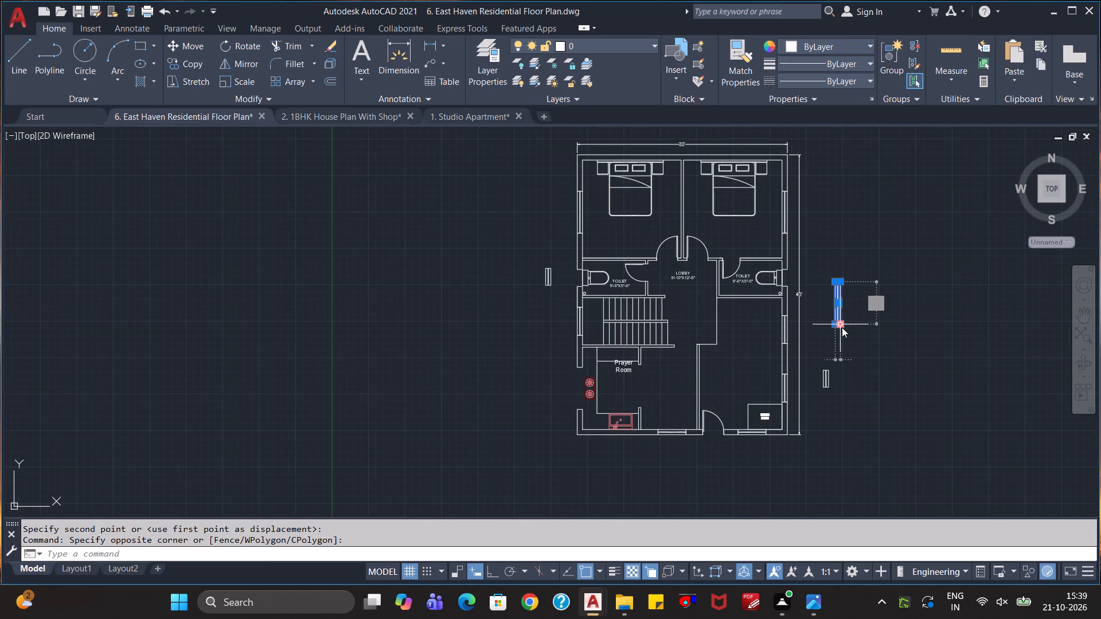
{"action": "key", "text": "m"}
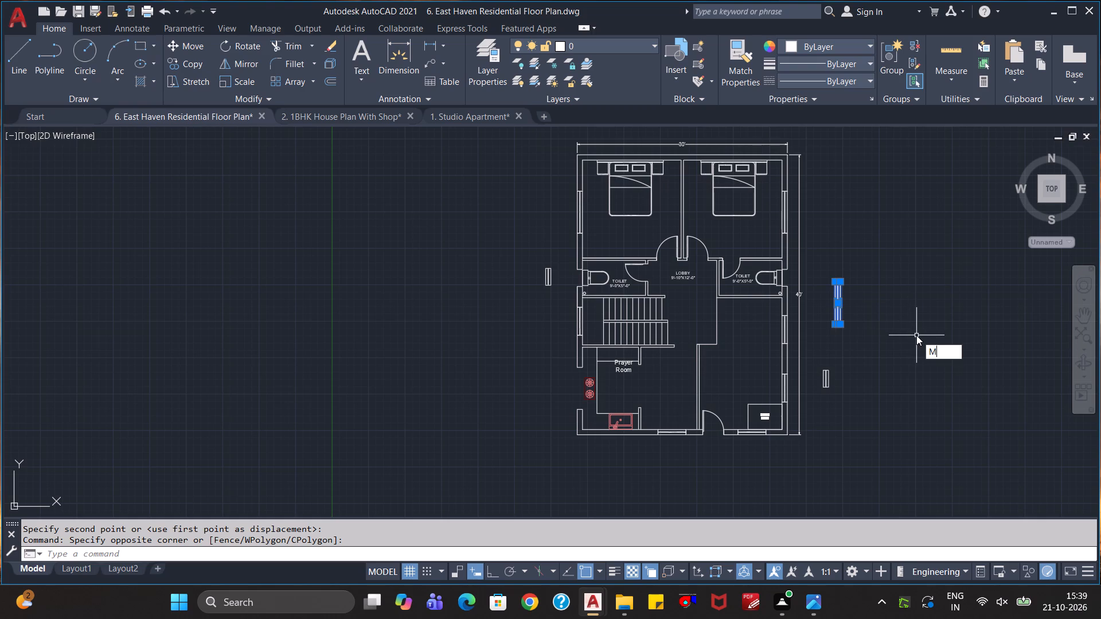
{"action": "key", "text": "Return"}
{"action": "scroll", "coordinate": [854, 290], "scroll_direction": "up", "scroll_amount": 3}
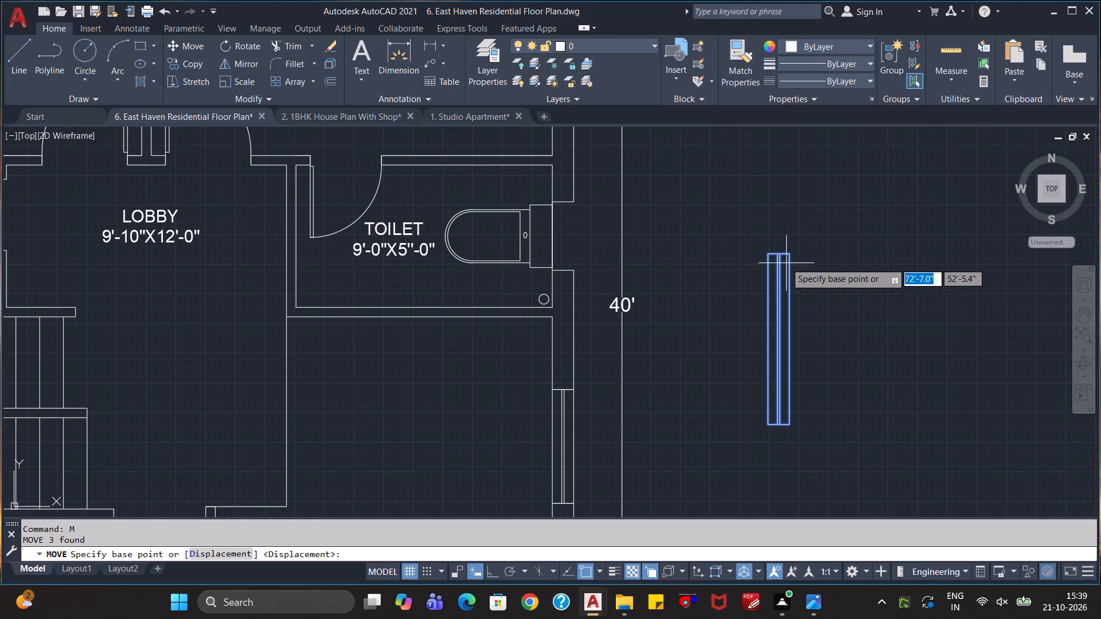
{"action": "left_click", "coordinate": [770, 257]}
{"action": "scroll", "coordinate": [497, 399], "scroll_direction": "down", "scroll_amount": 3}
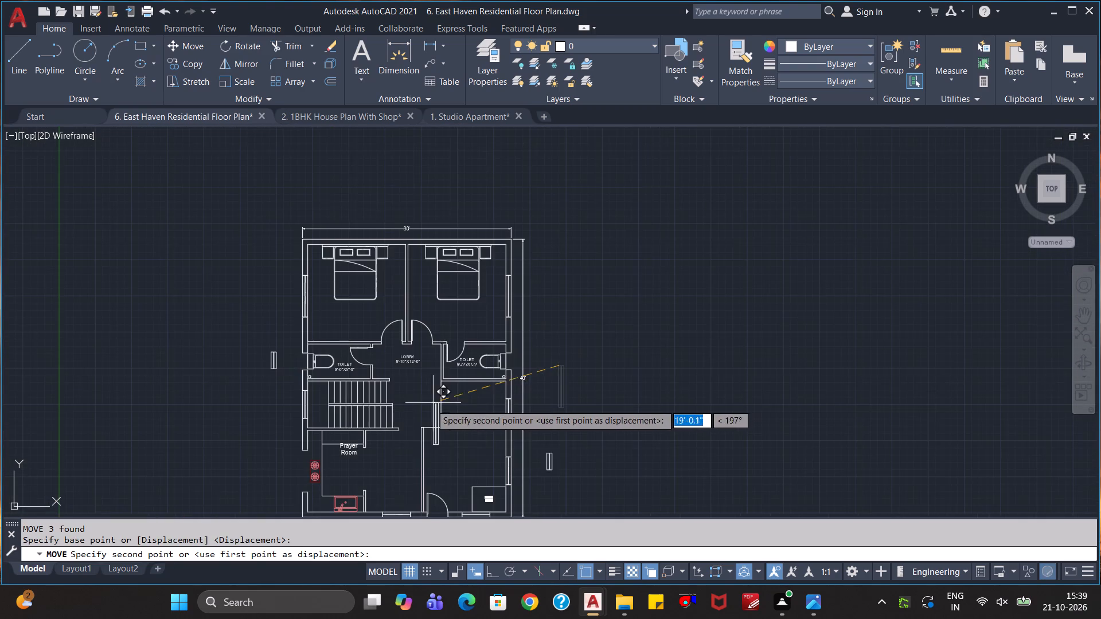
{"action": "middle_click_drag", "start_coordinate": [298, 442], "coordinate": [502, 295]}
{"action": "scroll", "coordinate": [509, 309], "scroll_direction": "up", "scroll_amount": 4}
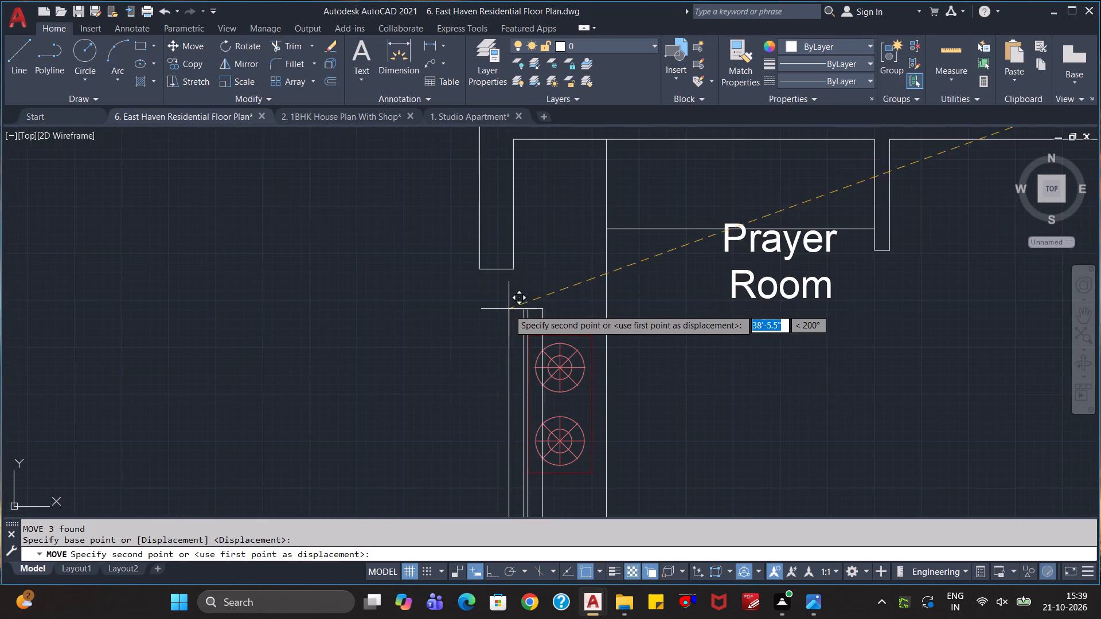
{"action": "left_click", "coordinate": [480, 271]}
Move the west 2'4.9" window copy by its upper east corner into the west toilet's outer wall opening.
{"action": "scroll", "coordinate": [630, 335], "scroll_direction": "down", "scroll_amount": 2}
{"action": "scroll", "coordinate": [739, 376], "scroll_direction": "down", "scroll_amount": 1}
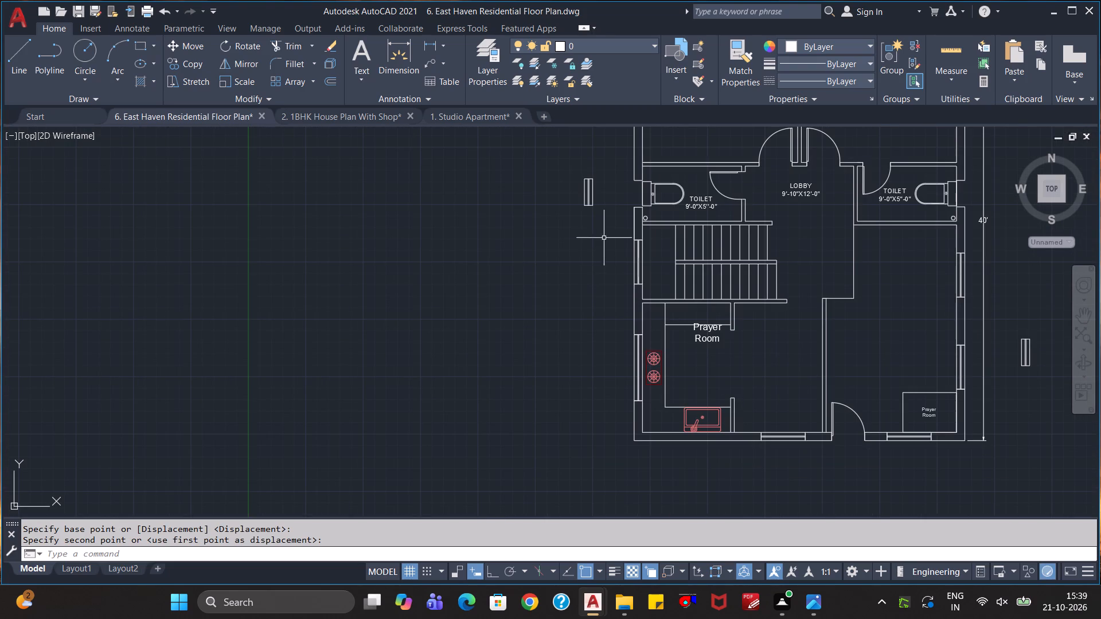
{"action": "left_click", "coordinate": [608, 221]}
{"action": "left_click", "coordinate": [573, 169]}
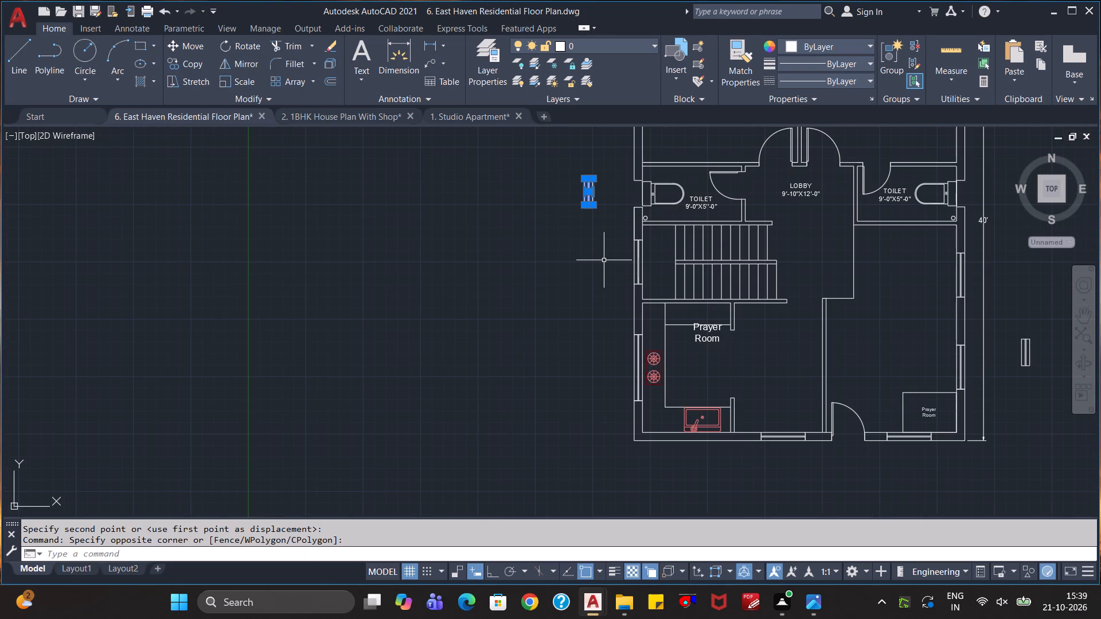
{"action": "key", "text": "m"}
{"action": "key", "text": "Return"}
{"action": "scroll", "coordinate": [620, 180], "scroll_direction": "up", "scroll_amount": 2}
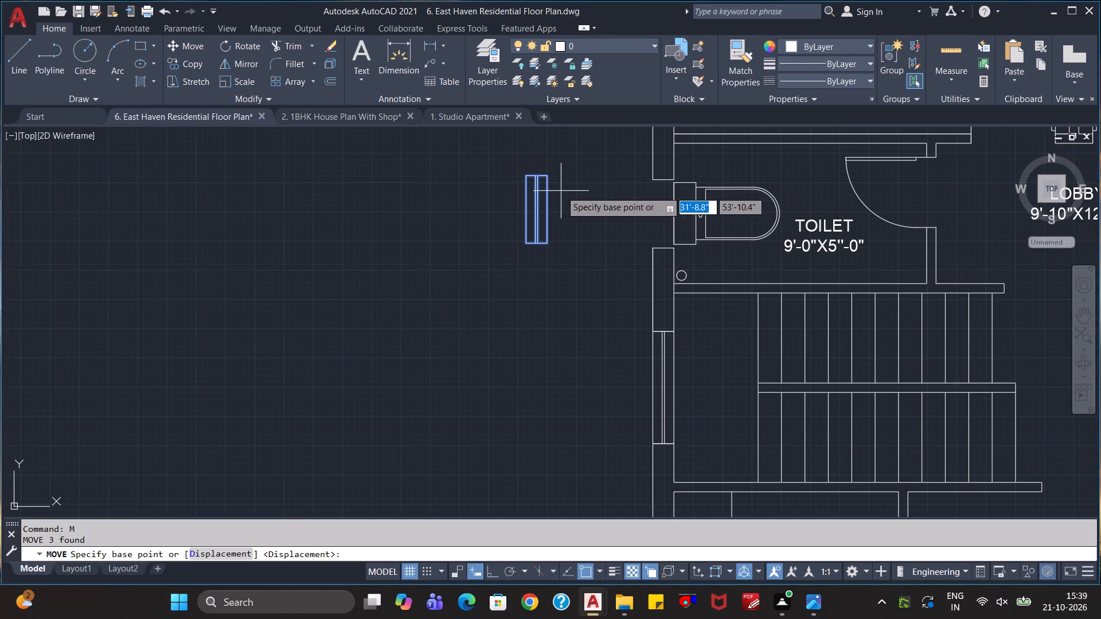
{"action": "left_click", "coordinate": [549, 178]}
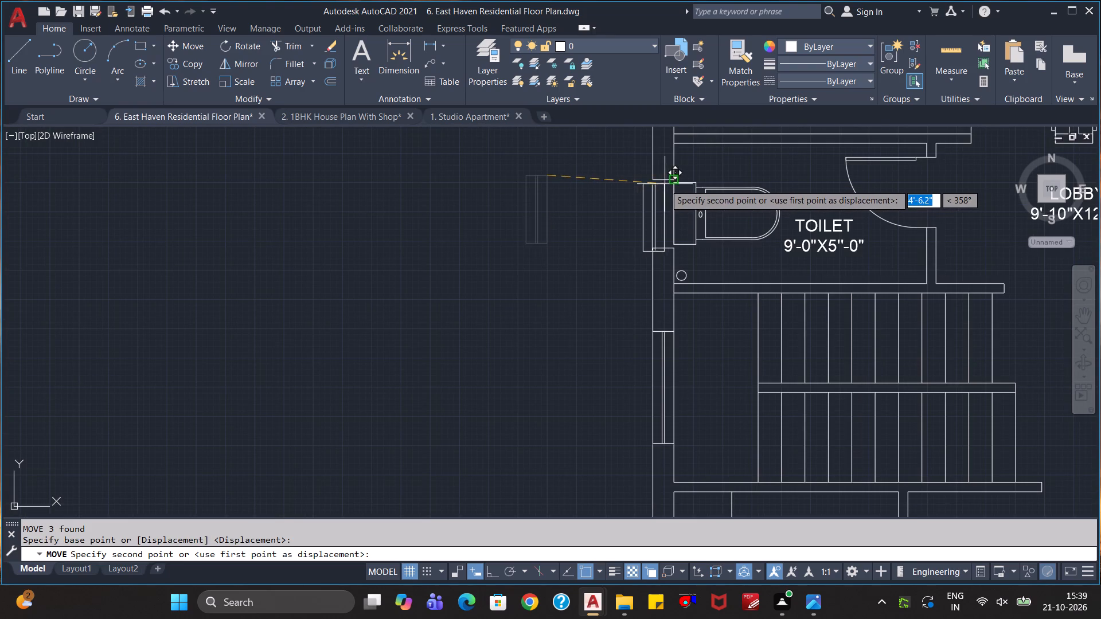
{"action": "scroll", "coordinate": [667, 182], "scroll_direction": "up", "scroll_amount": 4}
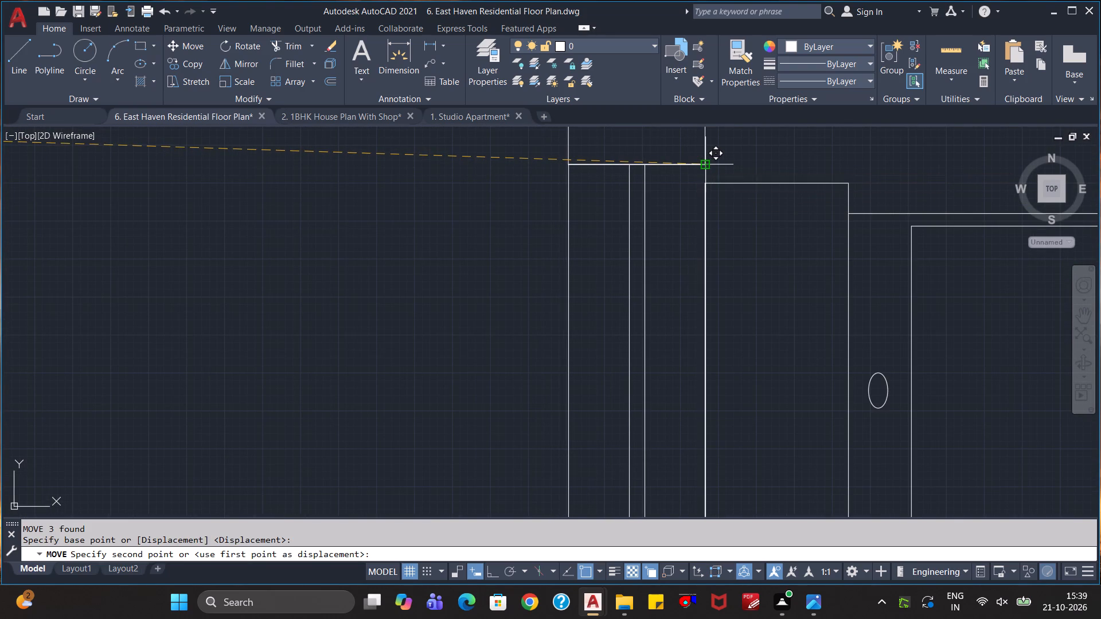
{"action": "left_click", "coordinate": [705, 166]}
Move the east 2'4.9" window copy by its upper west corner into the east toilet's outer wall opening.
{"action": "scroll", "coordinate": [731, 303], "scroll_direction": "down", "scroll_amount": 2}
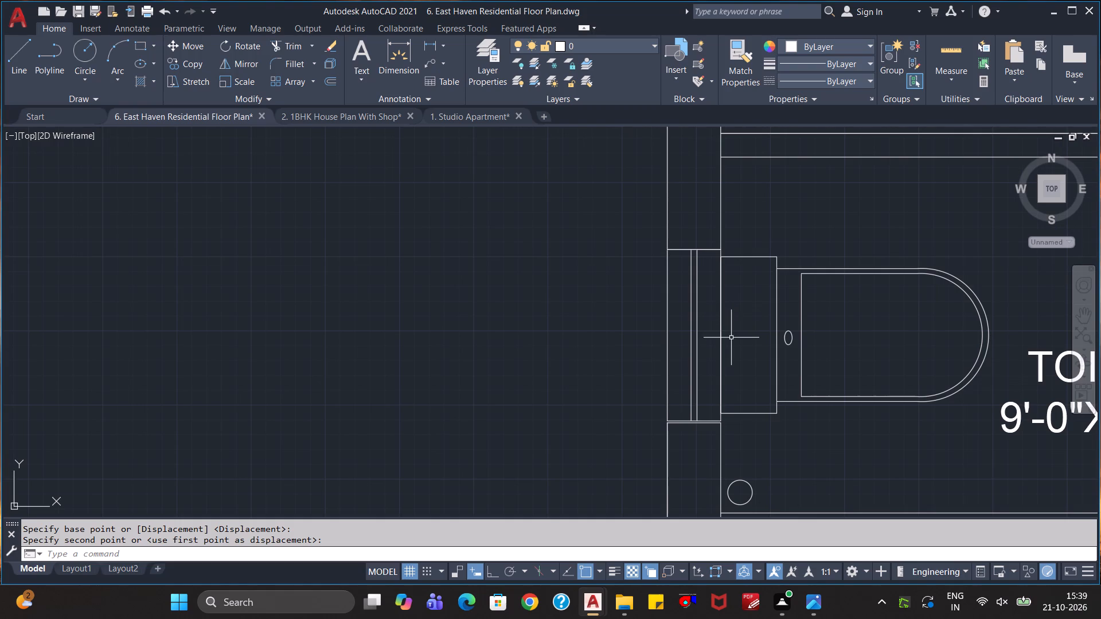
{"action": "scroll", "coordinate": [735, 338], "scroll_direction": "down", "scroll_amount": 1}
{"action": "middle_click_drag", "start_coordinate": [735, 338], "coordinate": [323, 213]}
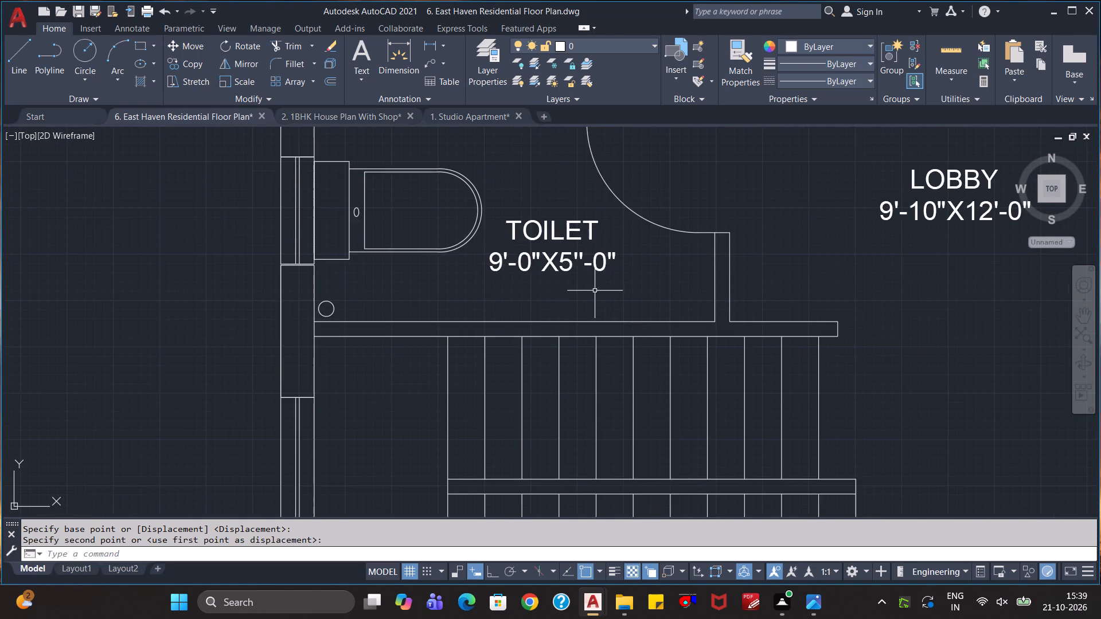
{"action": "scroll", "coordinate": [615, 304], "scroll_direction": "down", "scroll_amount": 1}
{"action": "middle_click_drag", "start_coordinate": [823, 352], "coordinate": [494, 308]}
{"action": "scroll", "coordinate": [608, 336], "scroll_direction": "down", "scroll_amount": 2}
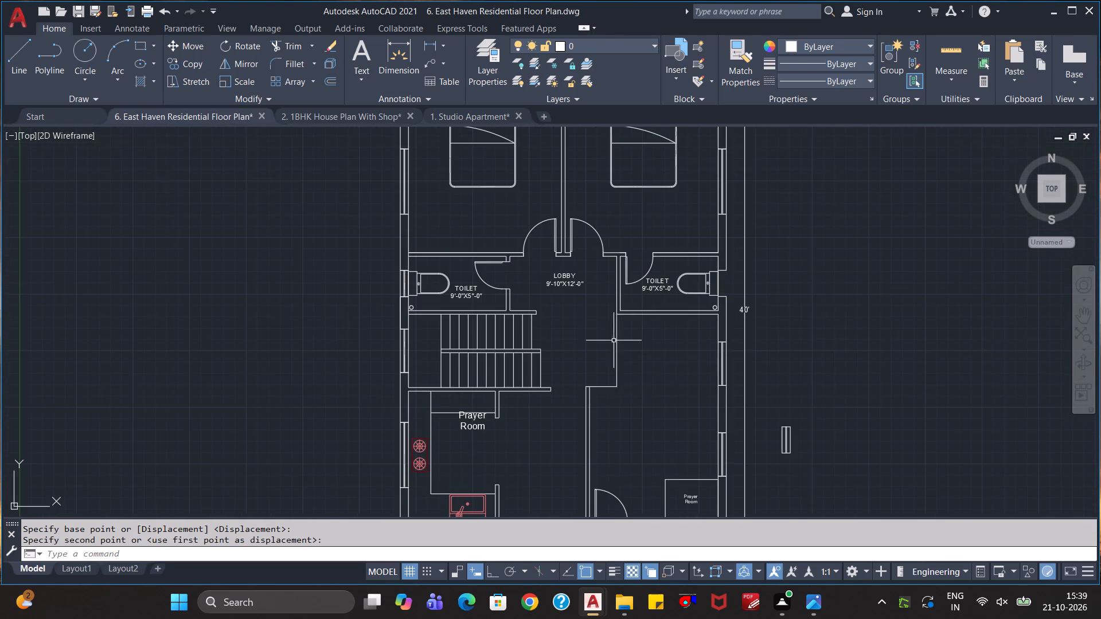
{"action": "left_click", "coordinate": [802, 458]}
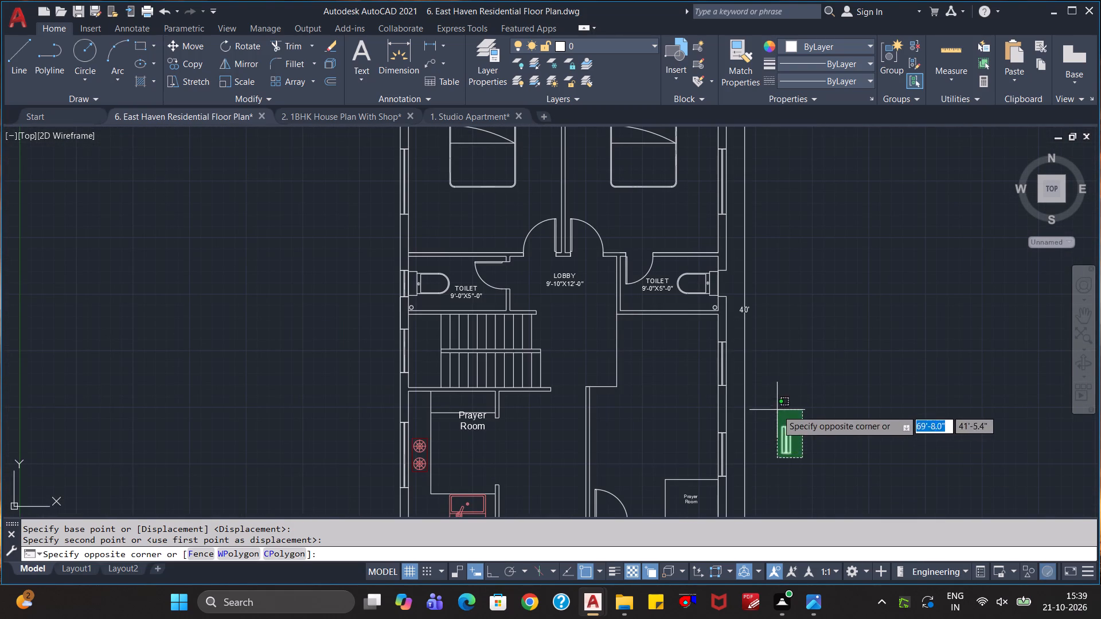
{"action": "left_click", "coordinate": [777, 409]}
{"action": "key", "text": "m"}
{"action": "key", "text": "Return"}
{"action": "scroll", "coordinate": [778, 433], "scroll_direction": "up", "scroll_amount": 2}
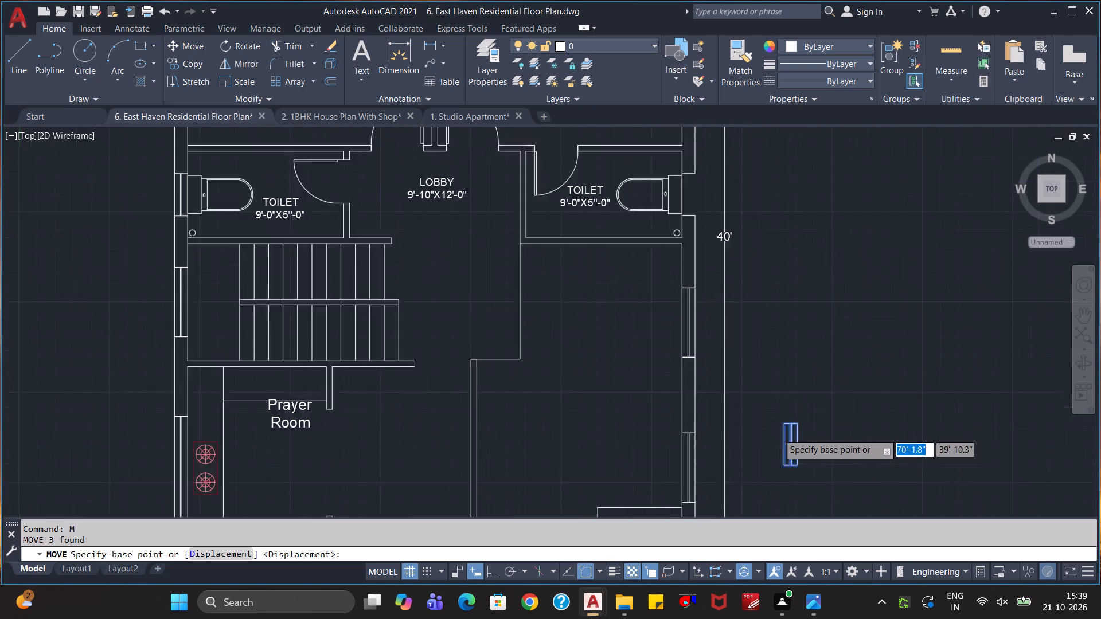
{"action": "scroll", "coordinate": [778, 433], "scroll_direction": "up", "scroll_amount": 2}
{"action": "left_click", "coordinate": [802, 397]}
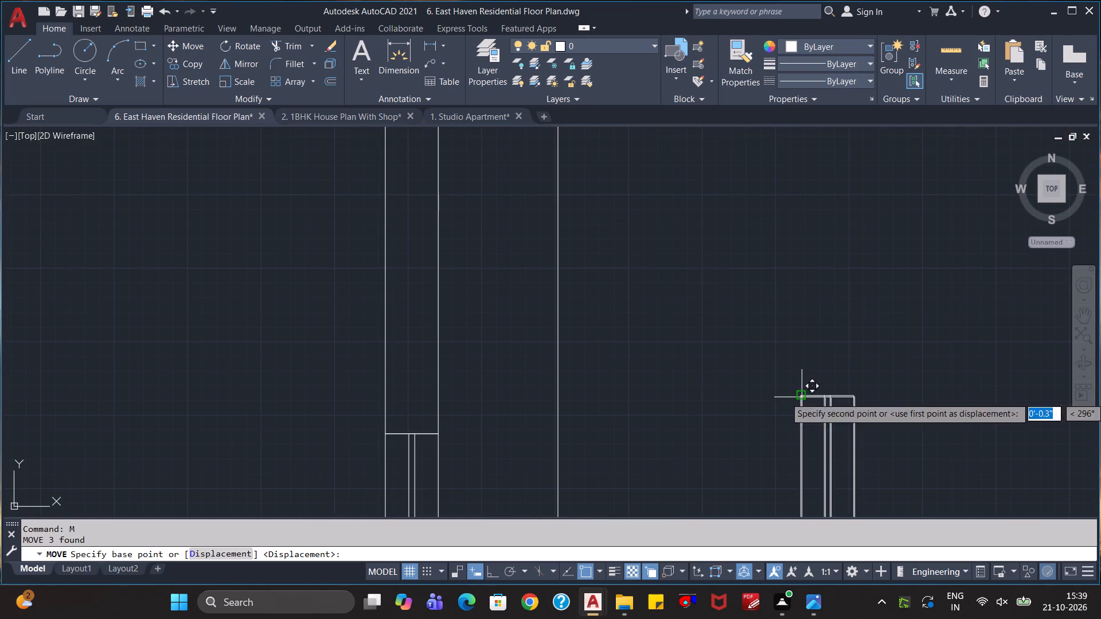
{"action": "scroll", "coordinate": [753, 327], "scroll_direction": "down", "scroll_amount": 3}
{"action": "middle_click_drag", "start_coordinate": [740, 267], "coordinate": [782, 495]}
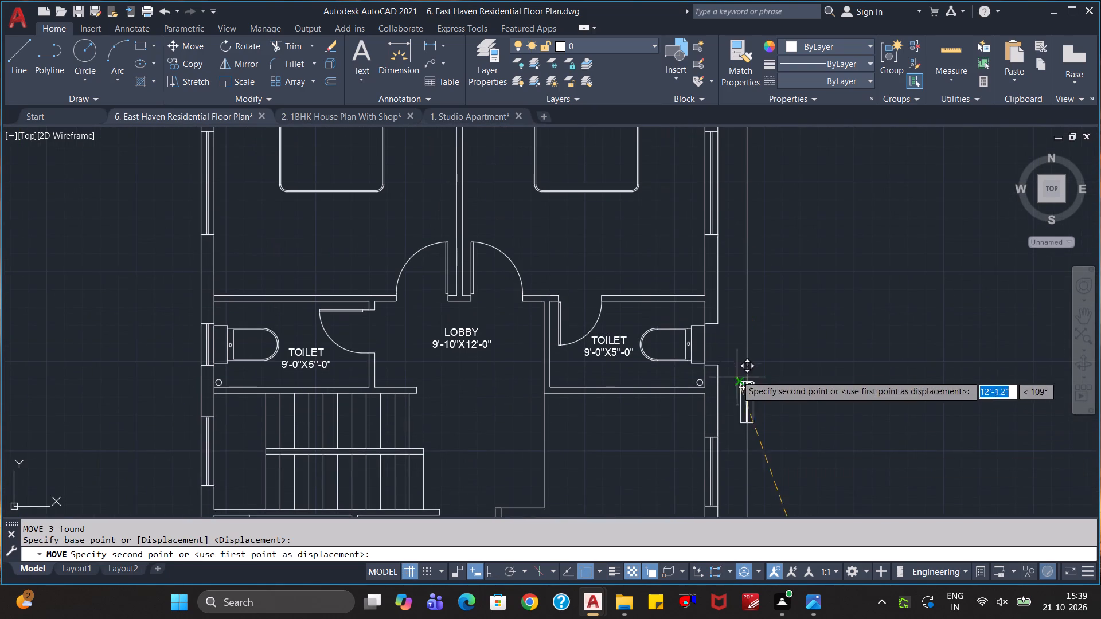
{"action": "scroll", "coordinate": [728, 347], "scroll_direction": "up", "scroll_amount": 2}
{"action": "scroll", "coordinate": [682, 305], "scroll_direction": "up", "scroll_amount": 4}
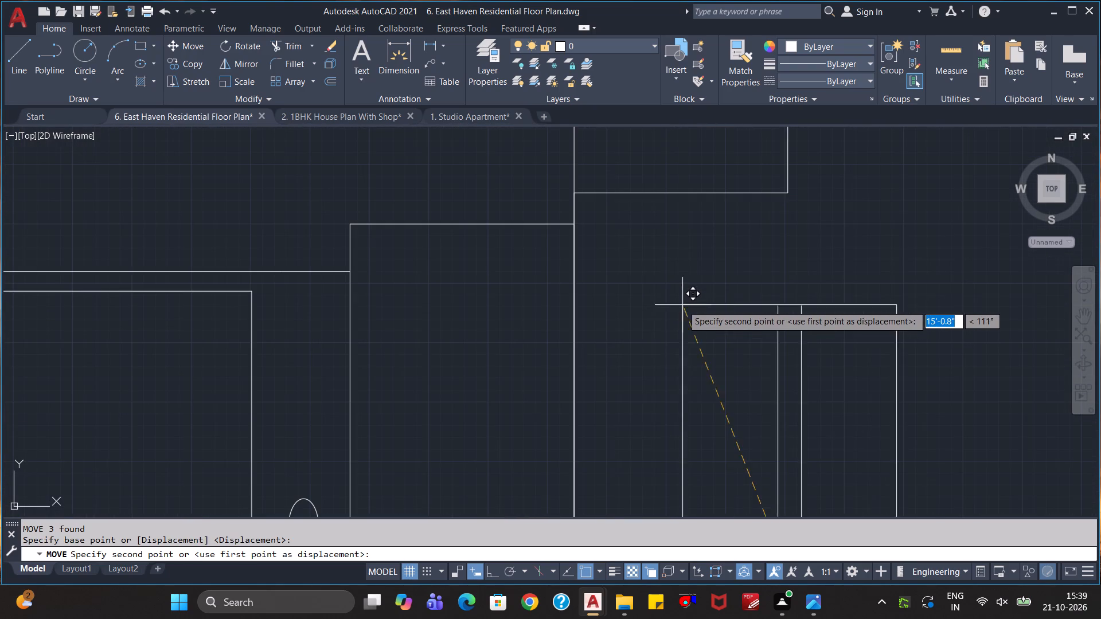
{"action": "left_click", "coordinate": [577, 196]}
{"action": "key", "text": "Escape"}
{"action": "key", "text": "Escape"}
Look over the whole floor plan to check the windows placed in the outer walls.
{"action": "scroll", "coordinate": [654, 318], "scroll_direction": "down", "scroll_amount": 2}
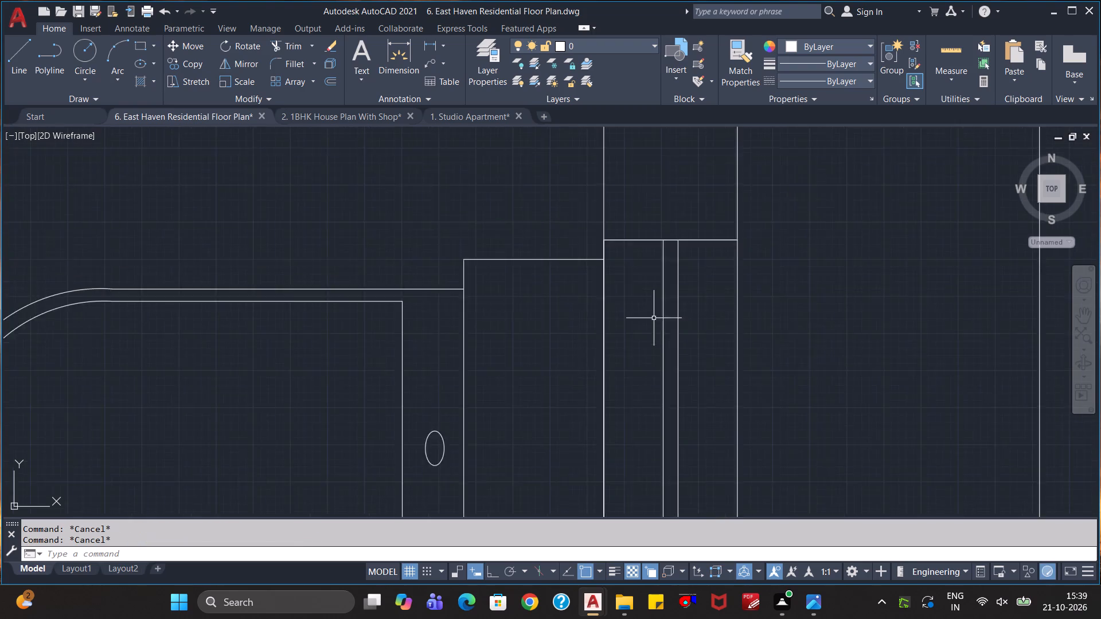
{"action": "scroll", "coordinate": [654, 322], "scroll_direction": "down", "scroll_amount": 1}
{"action": "scroll", "coordinate": [645, 377], "scroll_direction": "down", "scroll_amount": 4}
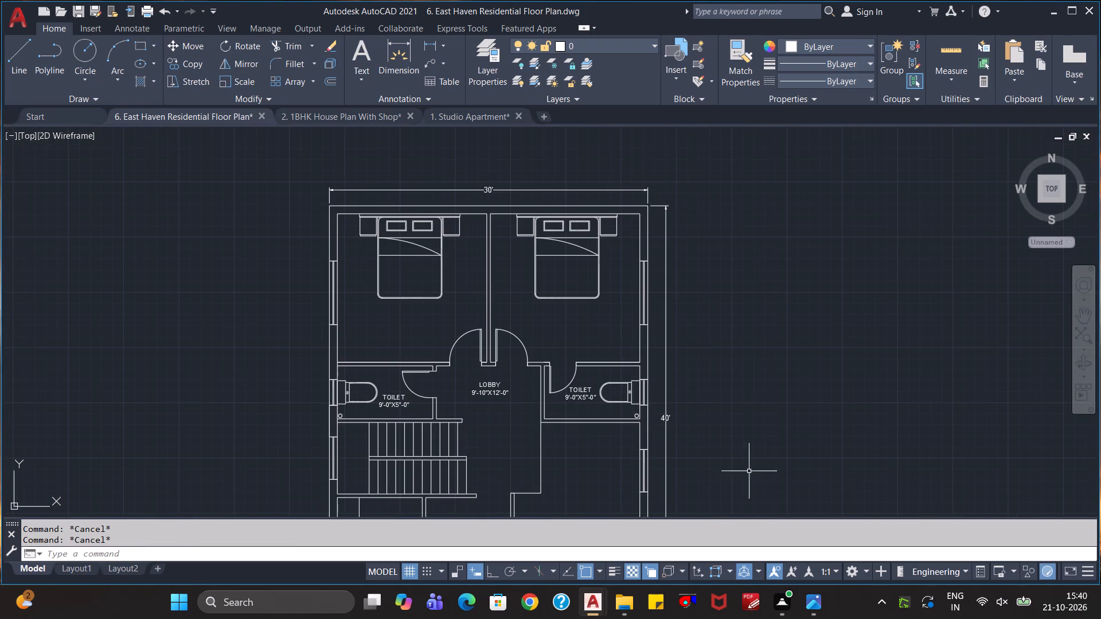
{"action": "middle_click_drag", "start_coordinate": [749, 471], "coordinate": [777, 289]}
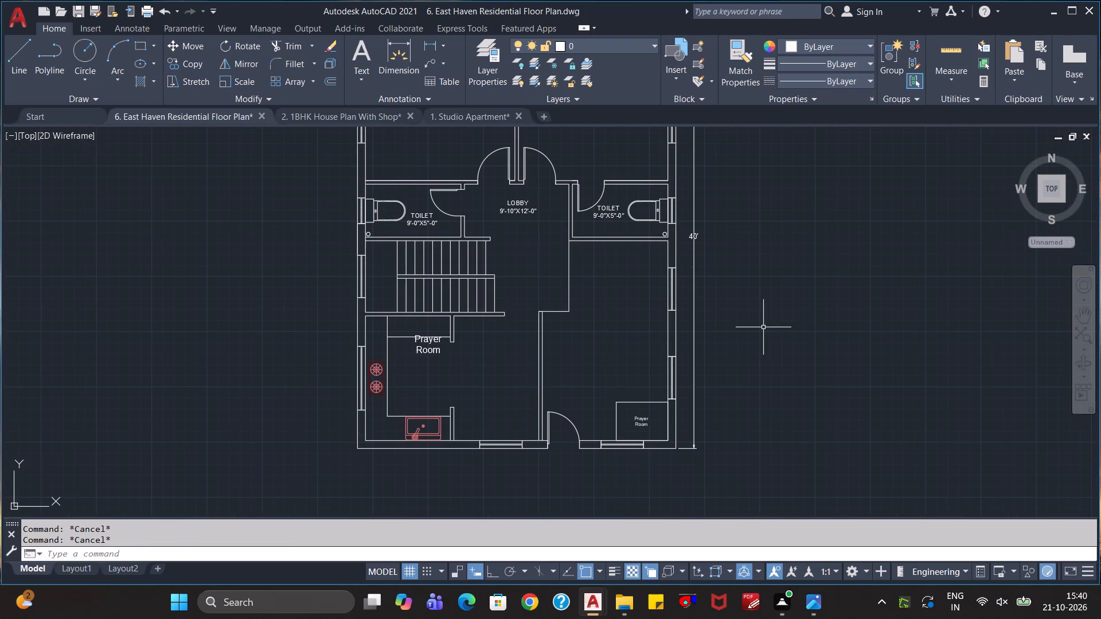
{"action": "scroll", "coordinate": [763, 329], "scroll_direction": "down", "scroll_amount": 2}
{"action": "scroll", "coordinate": [763, 331], "scroll_direction": "up", "scroll_amount": 1}
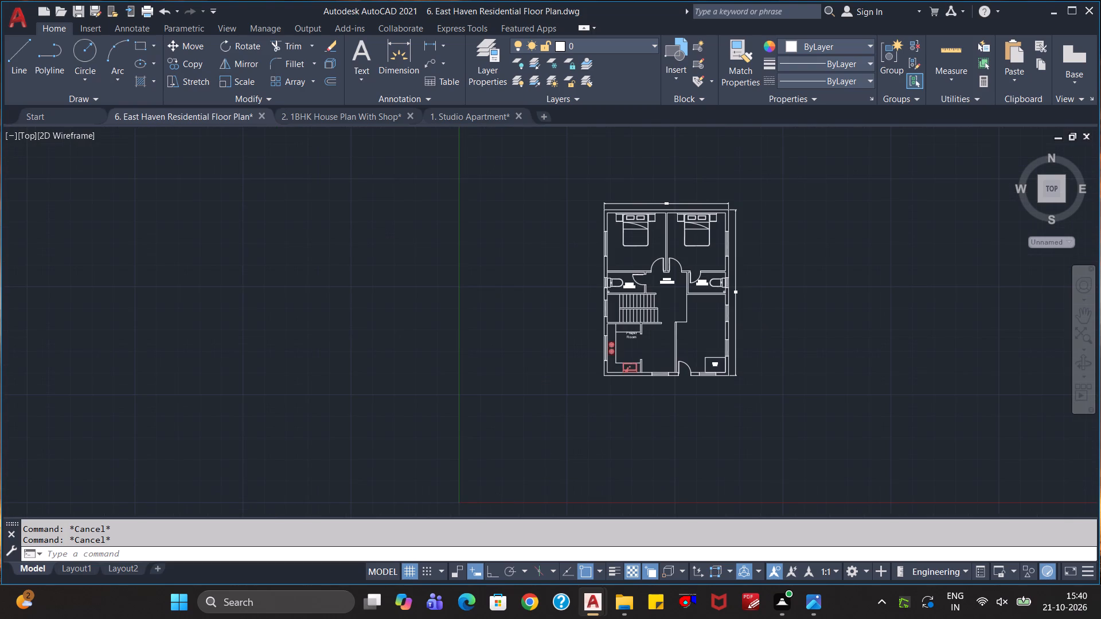
{"action": "scroll", "coordinate": [763, 331], "scroll_direction": "up", "scroll_amount": 2}
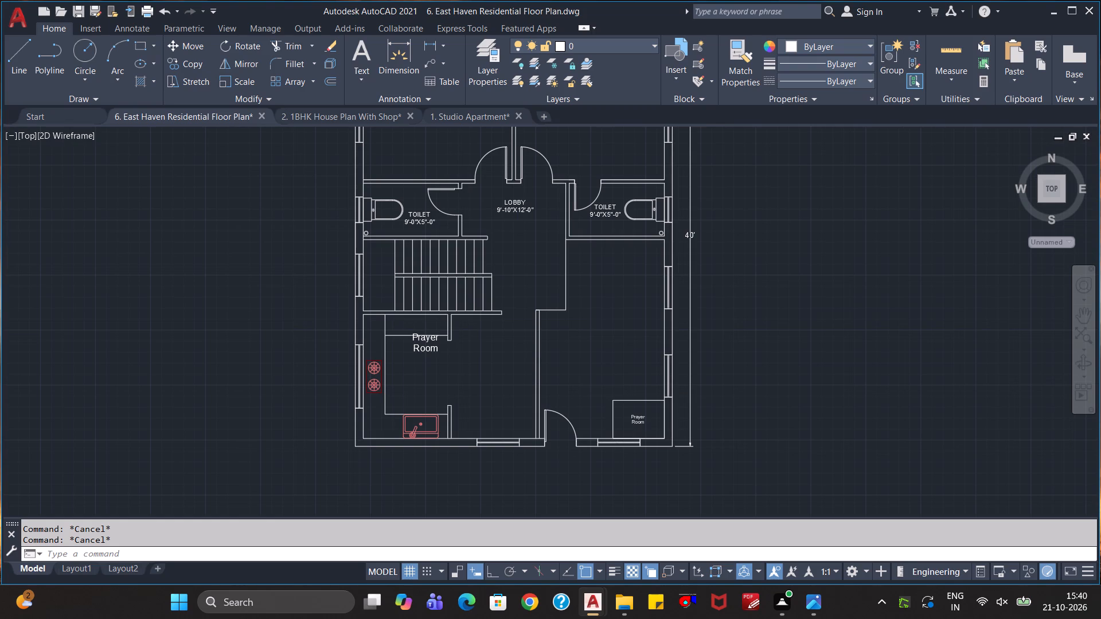
Draw an orthogonal U-shaped stair direction line from the lower flight's east end, about 3'-7" north across the landing, to the upper flight's east end.
{"action": "key", "text": "l"}
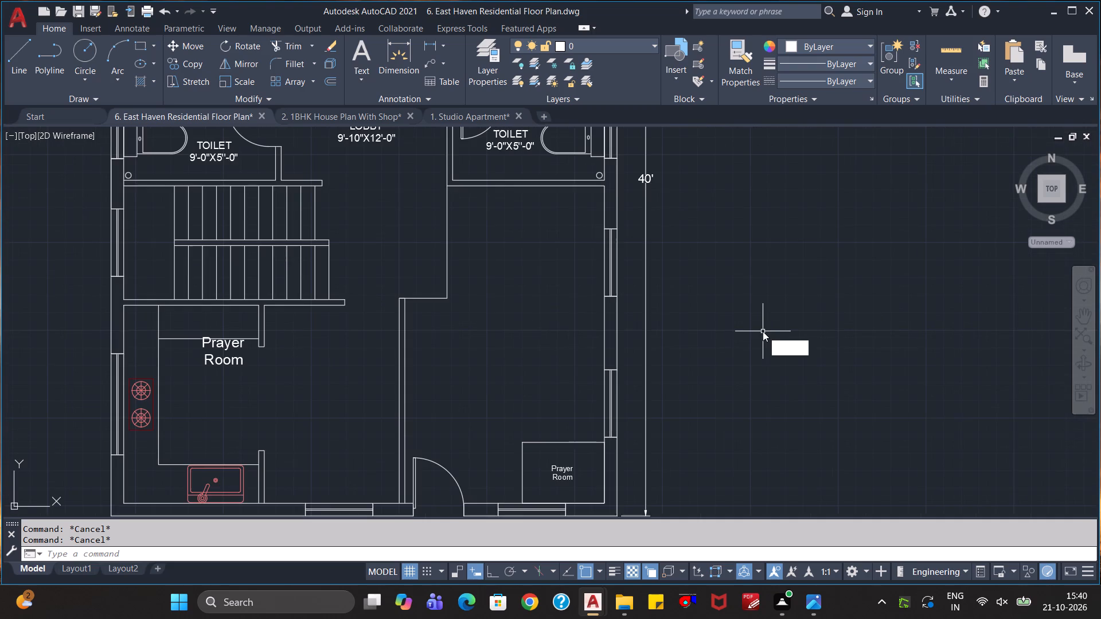
{"action": "key", "text": "Return"}
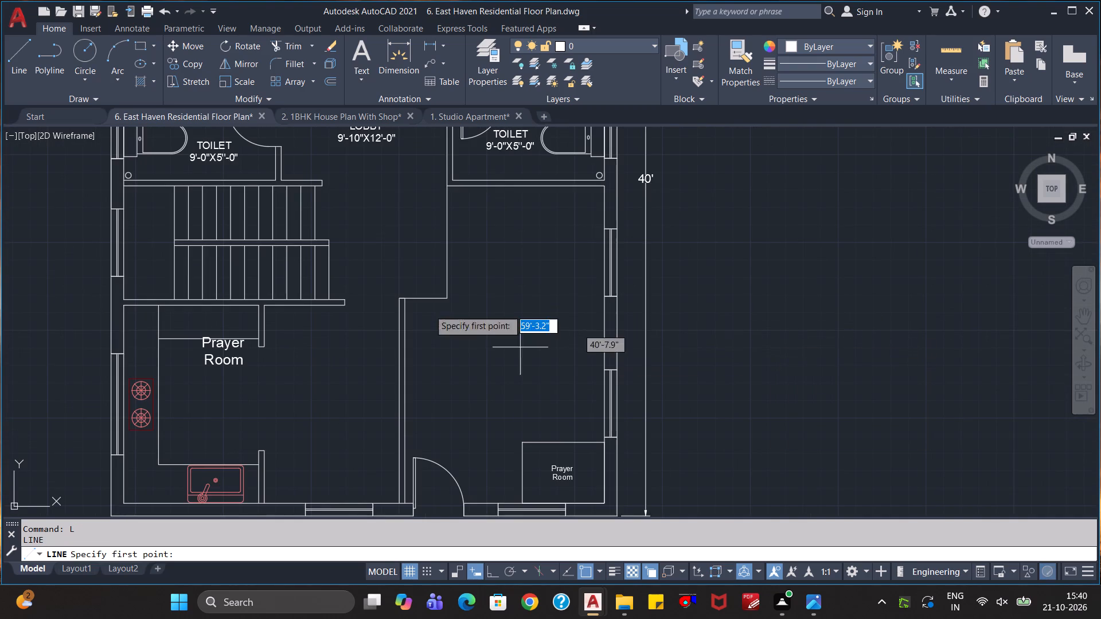
{"action": "left_click", "coordinate": [347, 274]}
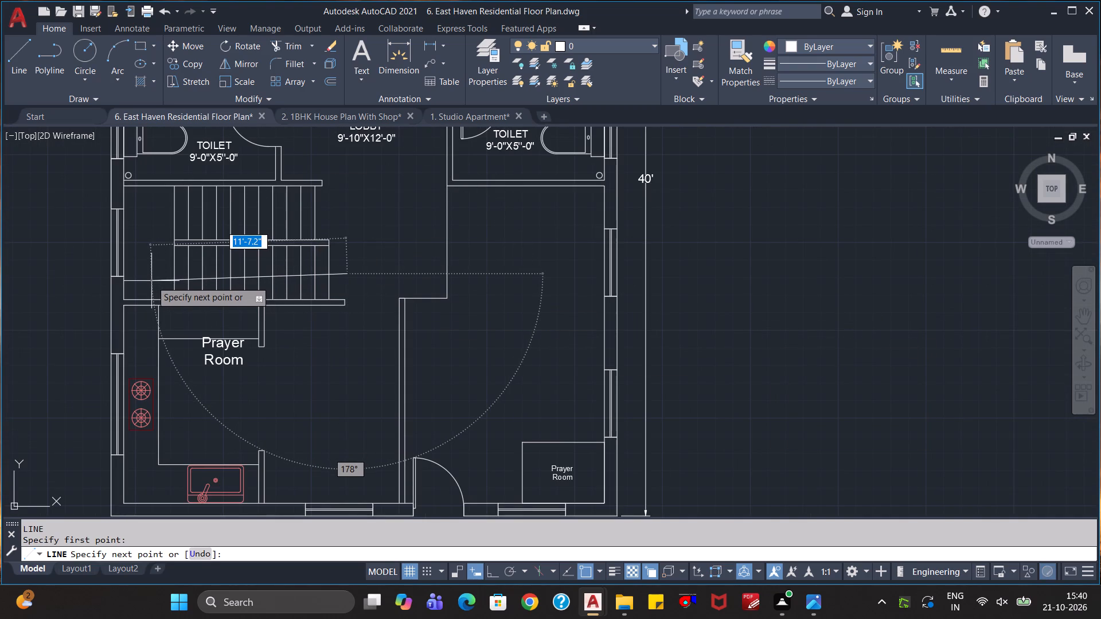
{"action": "key", "text": "F8"}
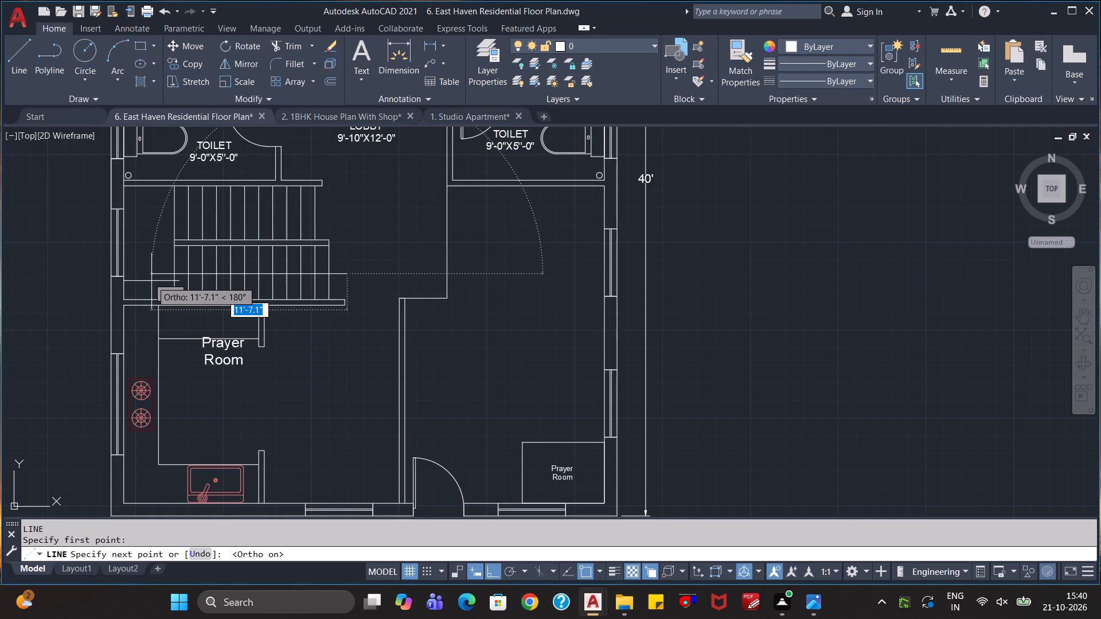
{"action": "left_click", "coordinate": [147, 280]}
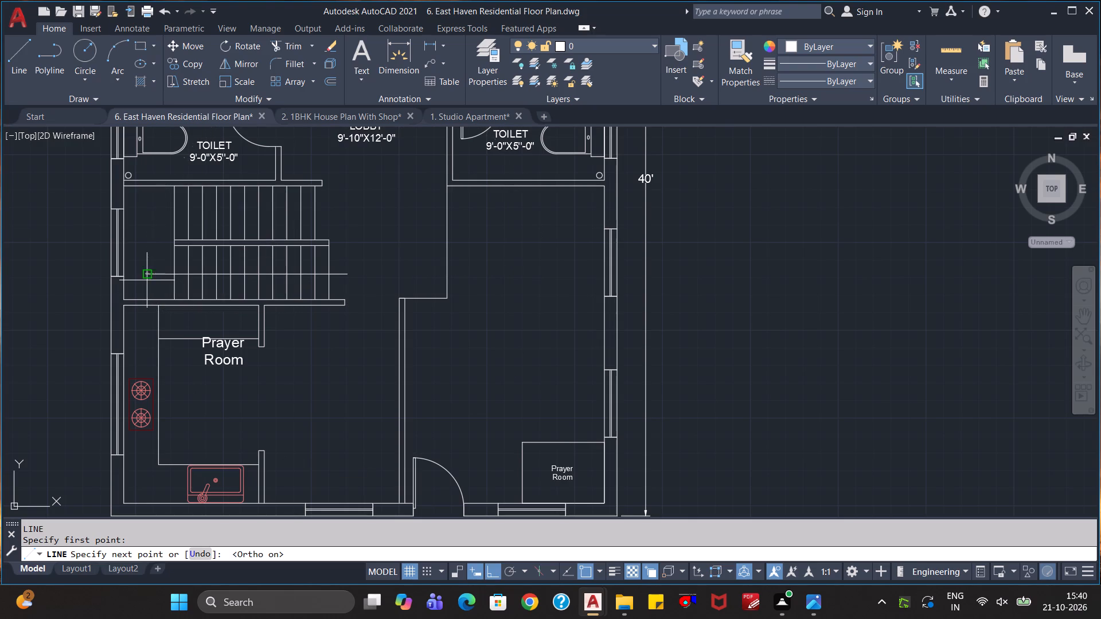
{"action": "left_click", "coordinate": [151, 214]}
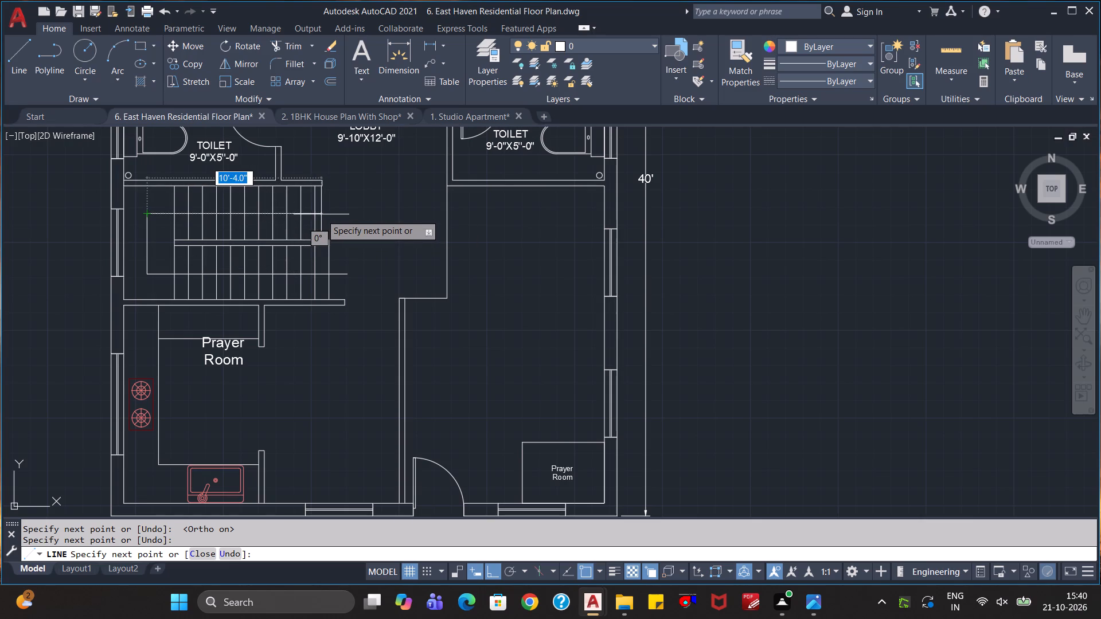
{"action": "left_click", "coordinate": [322, 213]}
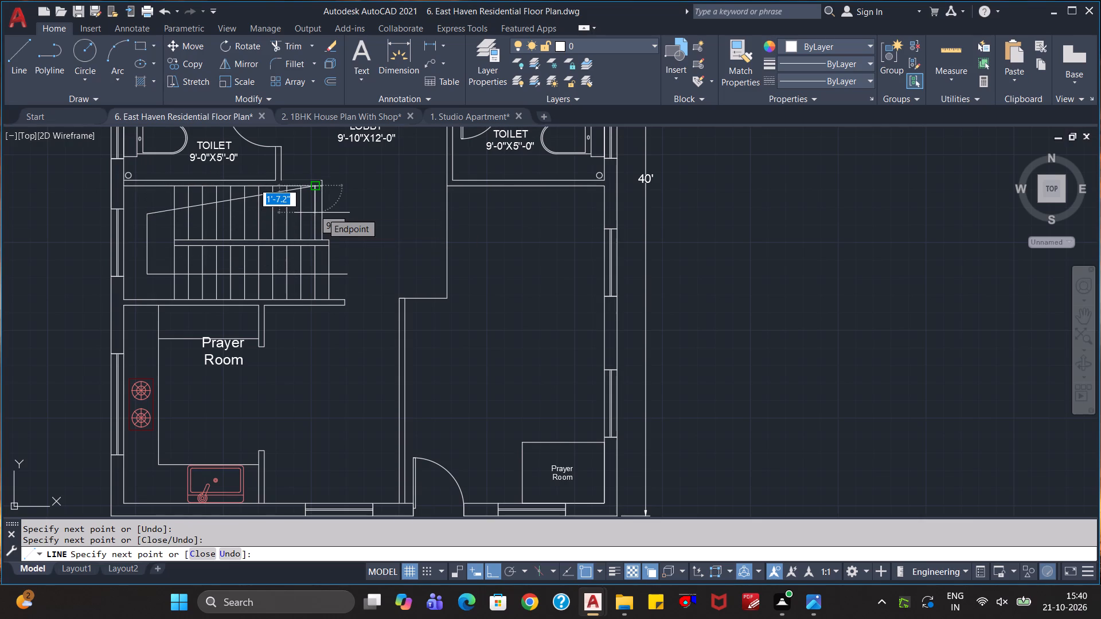
{"action": "key", "text": "ctrl+z"}
{"action": "left_click", "coordinate": [329, 212]}
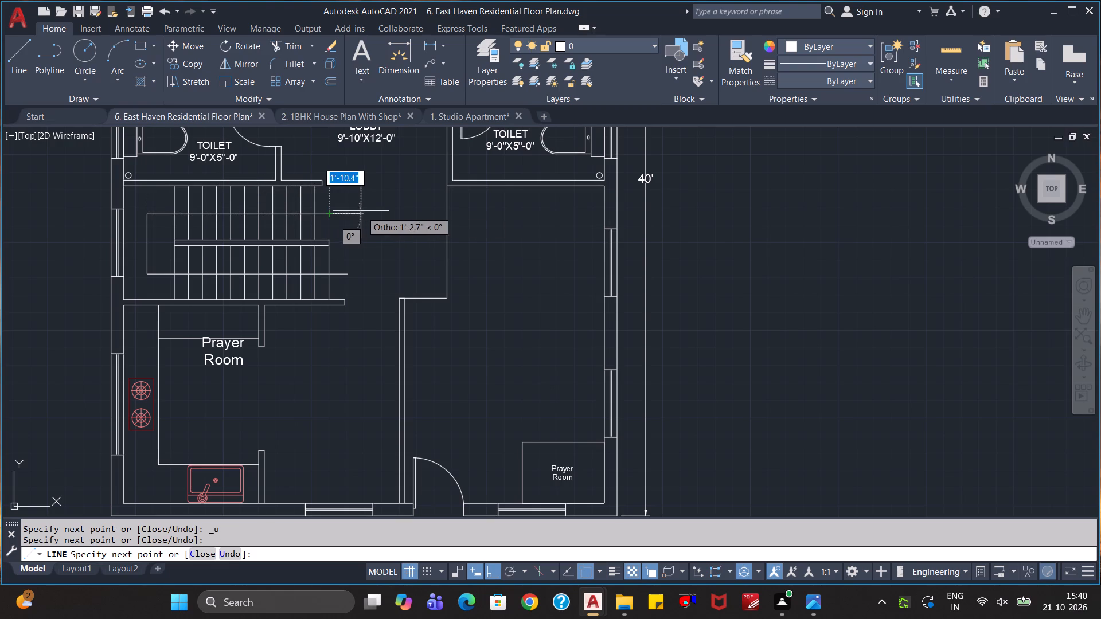
{"action": "key", "text": "Escape"}
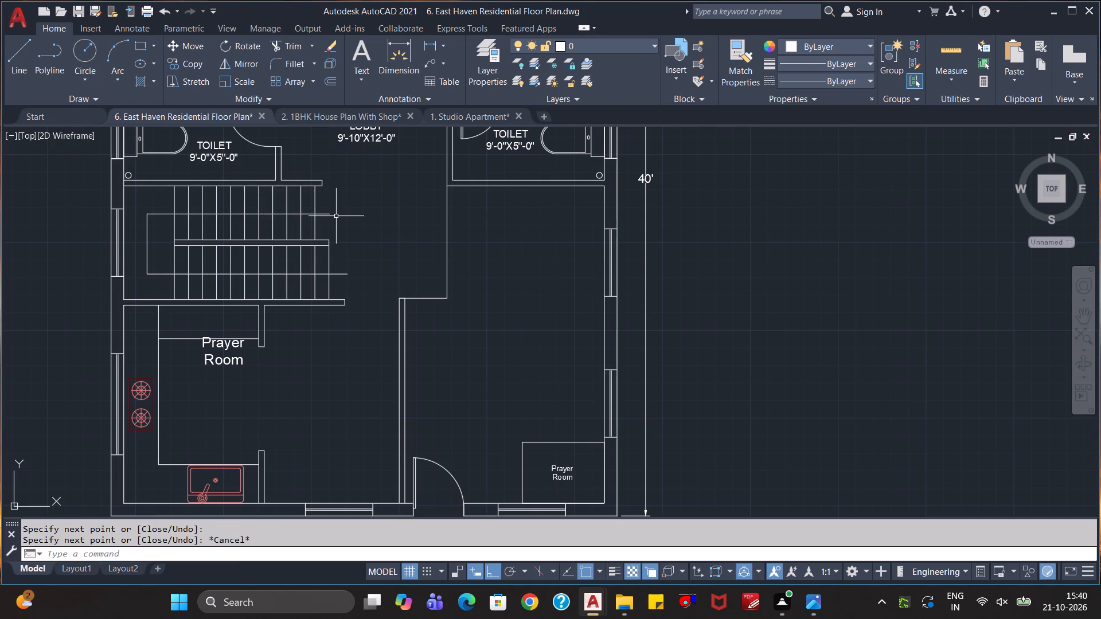
Trim the direction line's overhangs beyond the easternmost treads of the upper and lower stair flights.
{"action": "type", "text": "TR"}
{"action": "key", "text": "Return"}
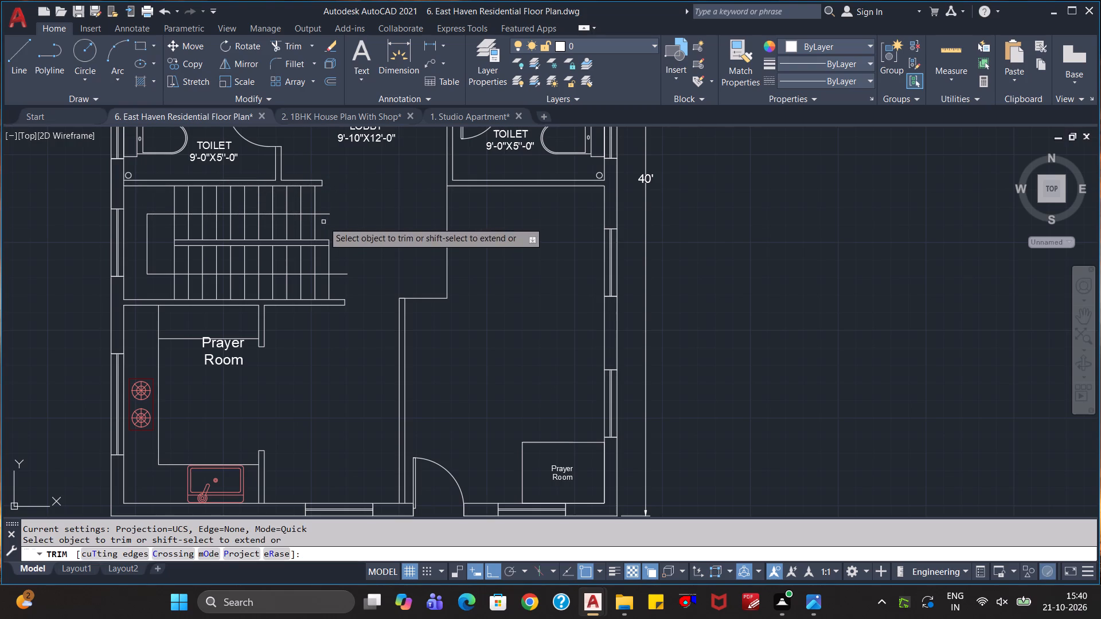
{"action": "left_click", "coordinate": [323, 222]}
{"action": "left_click", "coordinate": [325, 213]}
{"action": "left_click", "coordinate": [341, 269]}
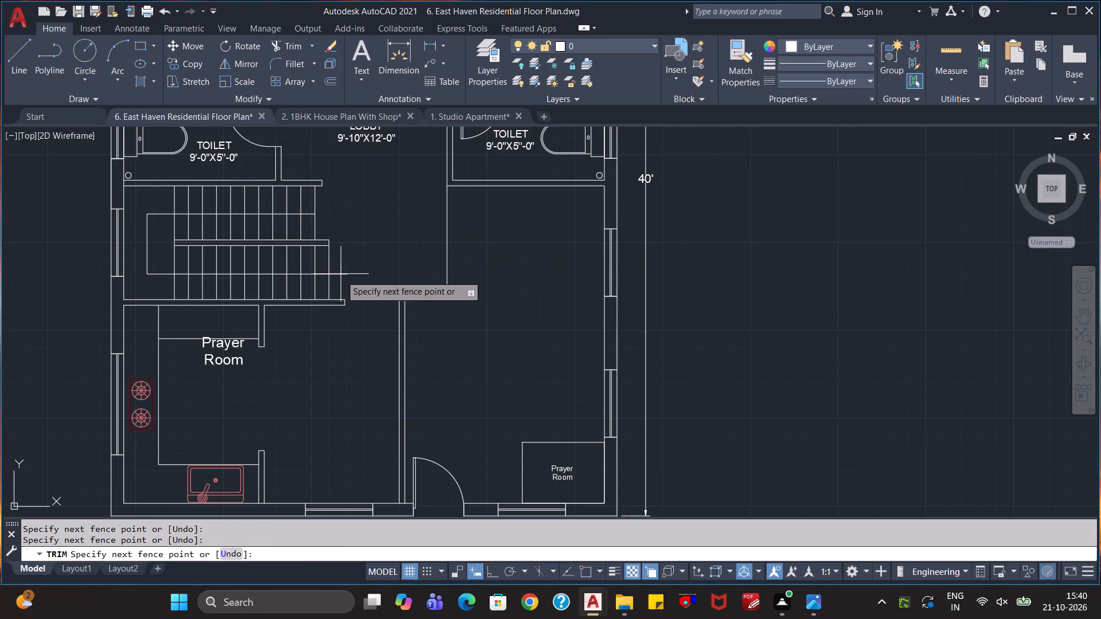
{"action": "left_click", "coordinate": [341, 284]}
{"action": "key", "text": "Escape"}
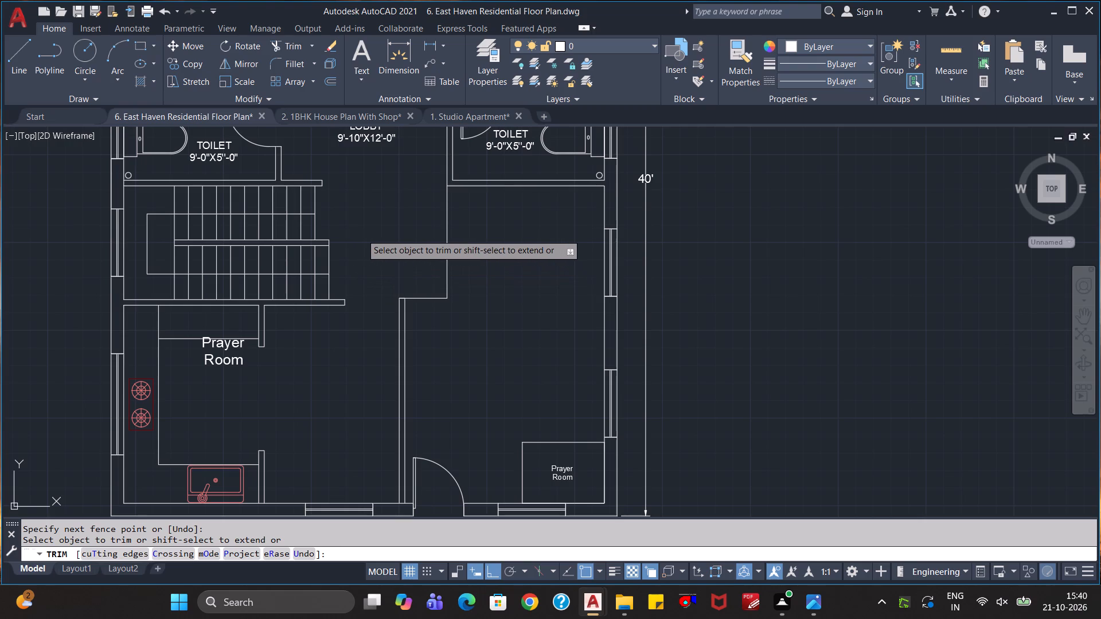
{"action": "key", "text": "Escape"}
Draw a diagonal arrowhead stroke about 6.8" long at about 138° from the direction line's end on the upper flight.
{"action": "key", "text": "l"}
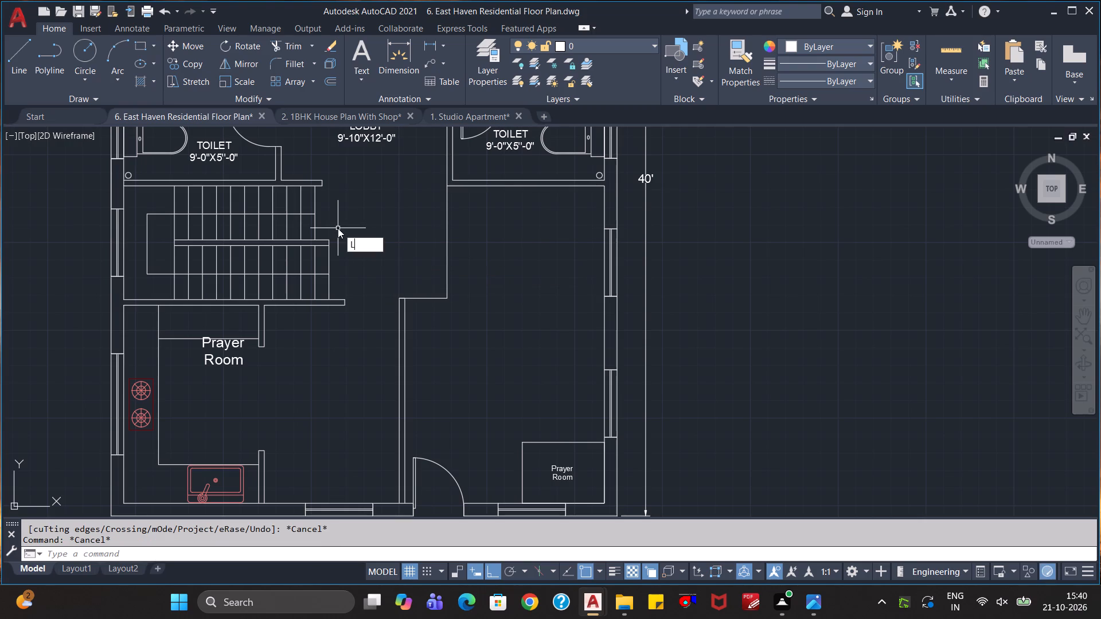
{"action": "key", "text": "Return"}
{"action": "scroll", "coordinate": [321, 216], "scroll_direction": "up", "scroll_amount": 2}
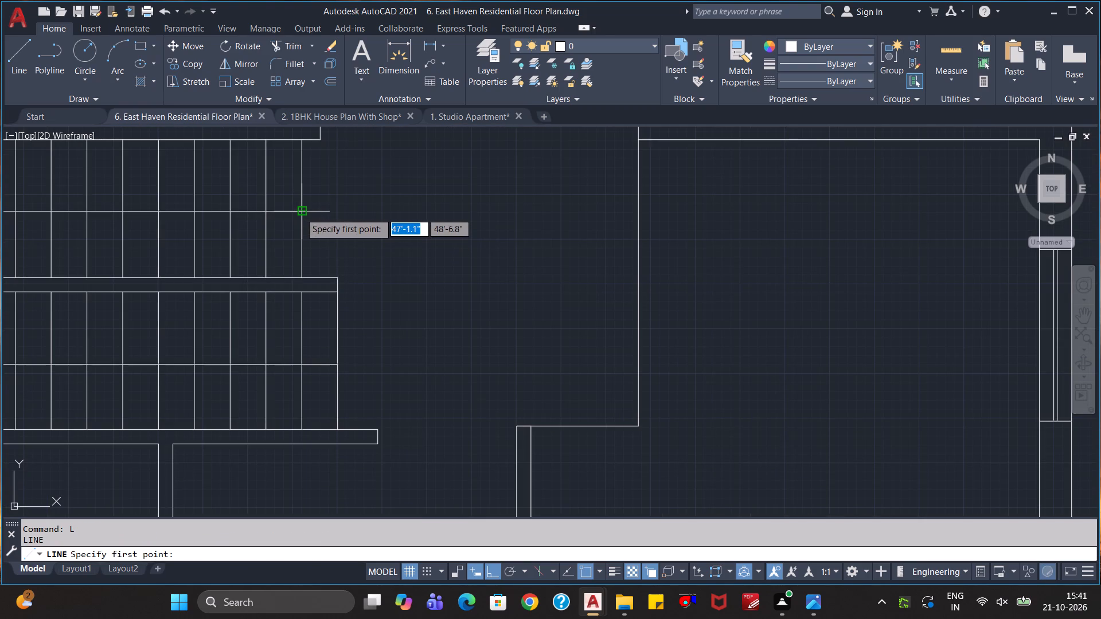
{"action": "left_click", "coordinate": [300, 211]}
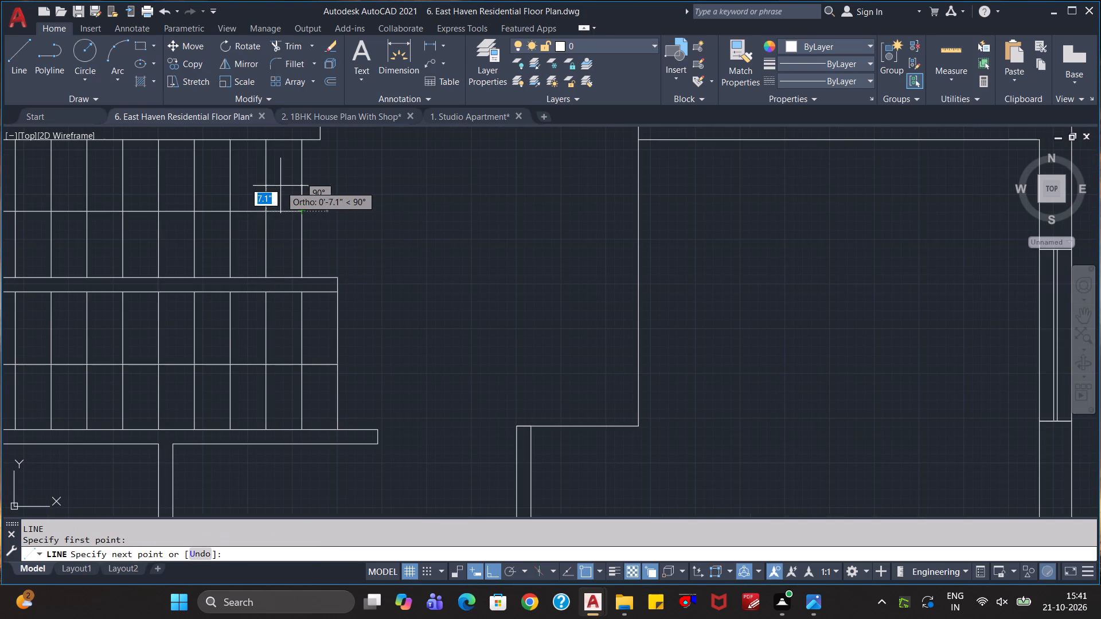
{"action": "key", "text": "F8"}
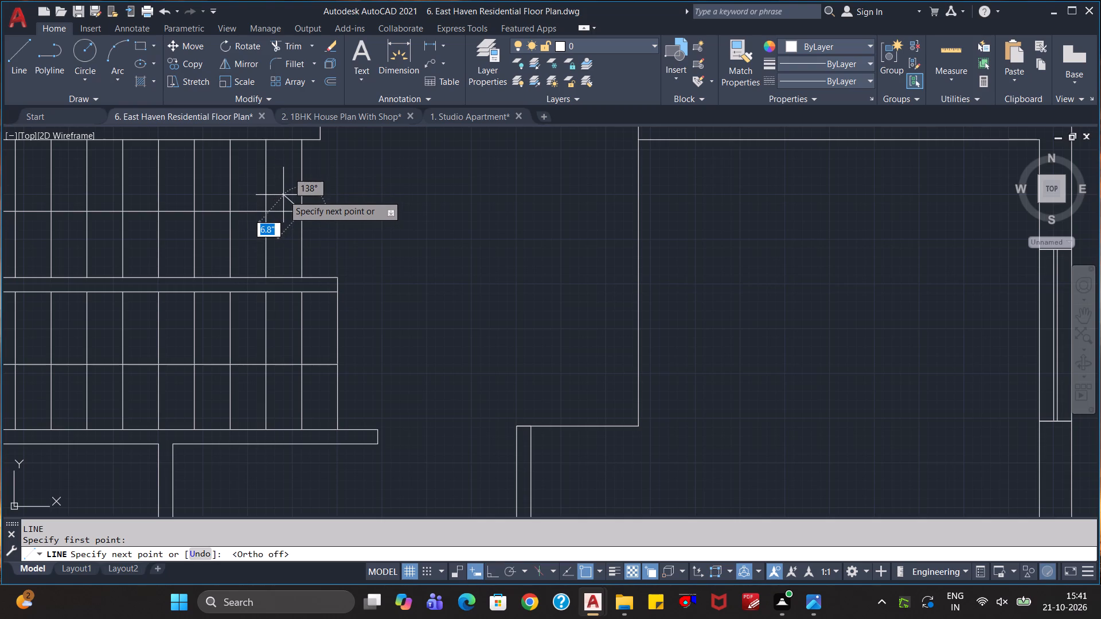
{"action": "left_click", "coordinate": [283, 194]}
{"action": "key", "text": "Escape"}
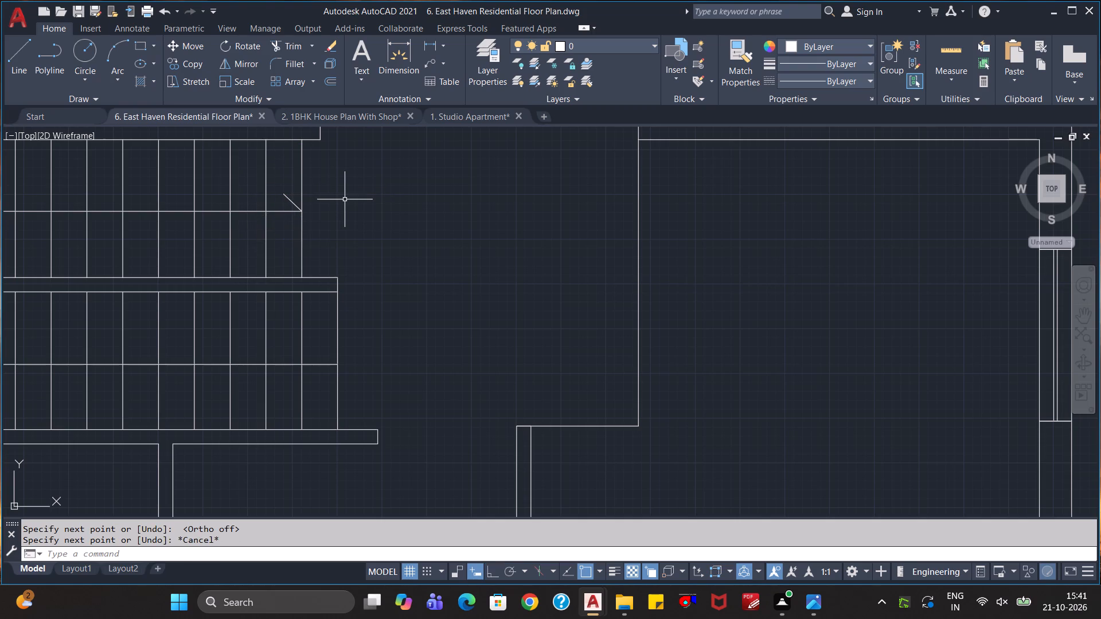
Mirror the arrowhead stroke about the upper flight's direction line, keeping the original stroke.
{"action": "type", "text": "MI"}
{"action": "key", "text": "Return"}
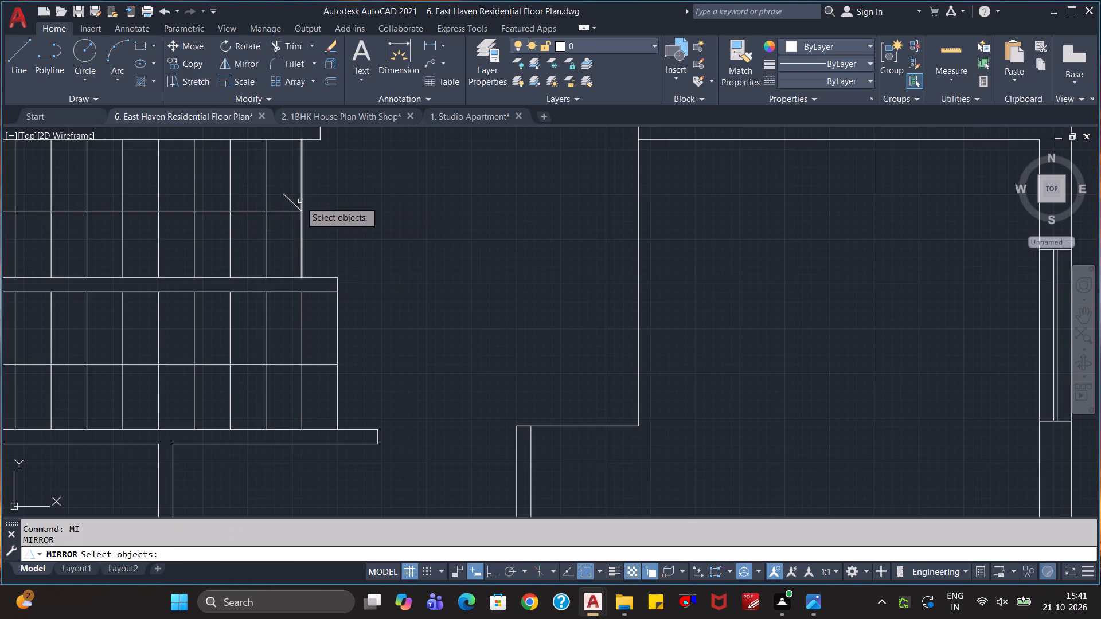
{"action": "left_click", "coordinate": [292, 203]}
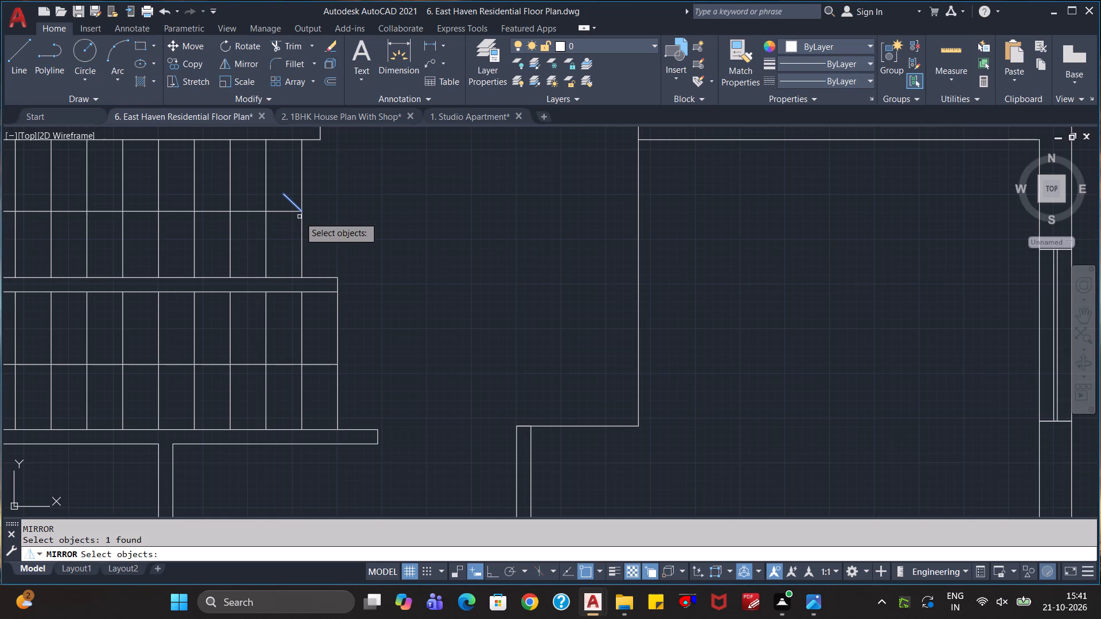
{"action": "key", "text": "Return"}
{"action": "left_click", "coordinate": [304, 210]}
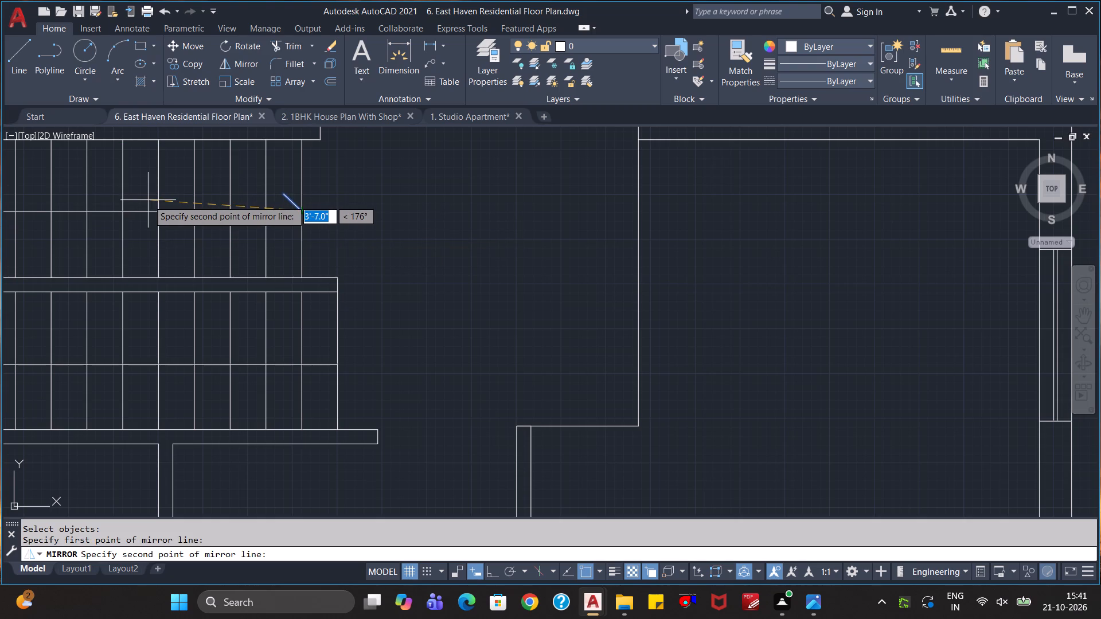
{"action": "key", "text": "F8"}
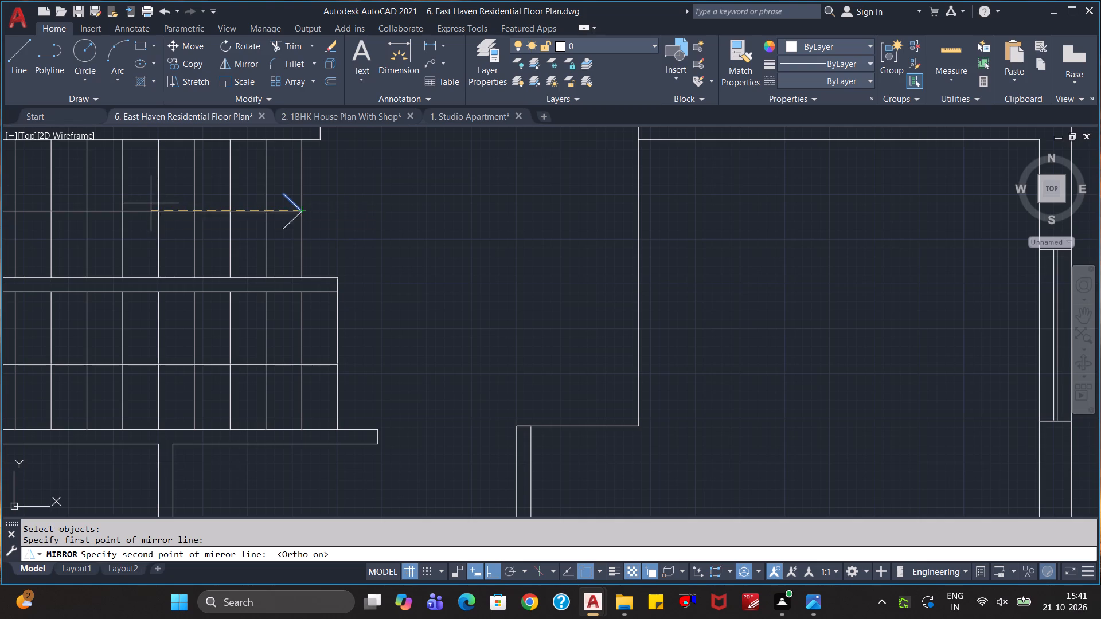
{"action": "left_click", "coordinate": [155, 209]}
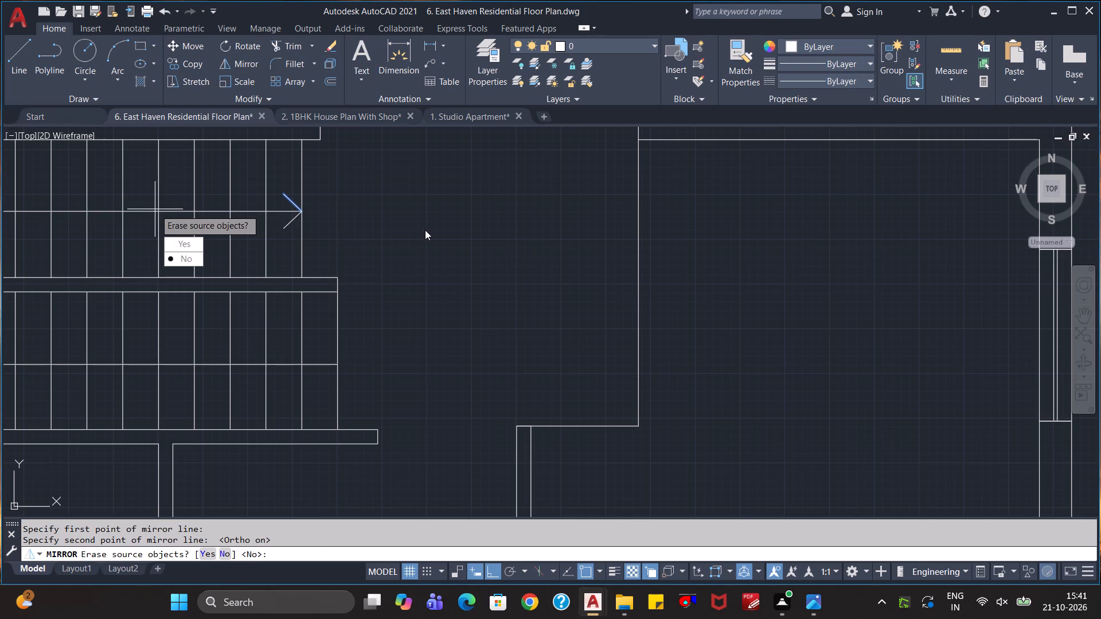
{"action": "left_click_drag", "start_coordinate": [189, 257], "coordinate": [155, 209]}
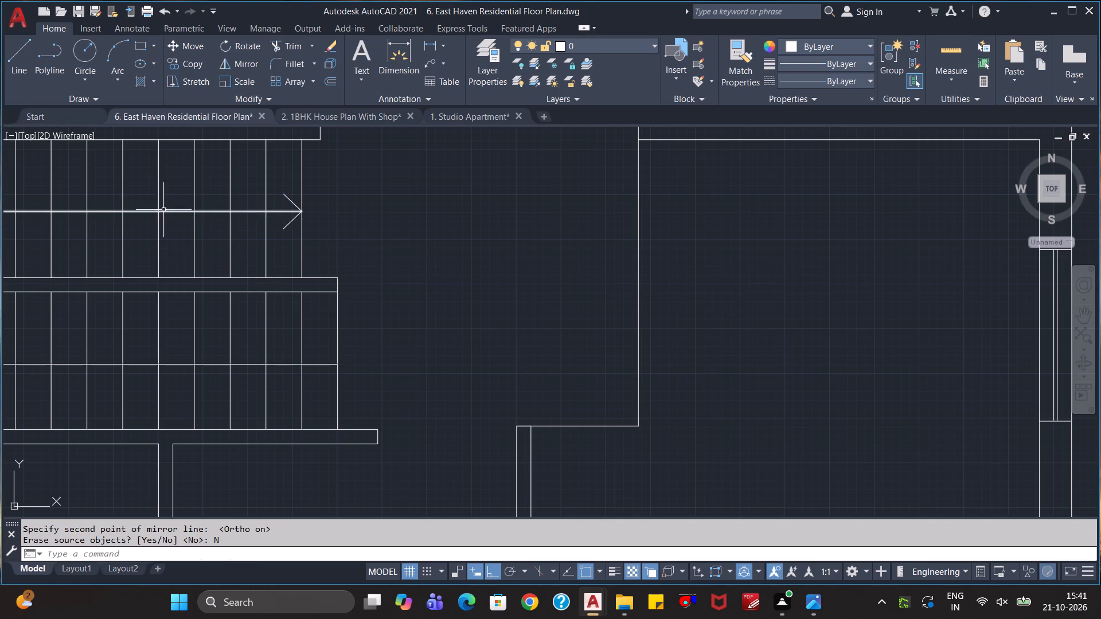
{"action": "key", "text": "Escape"}
{"action": "key", "text": "Escape"}
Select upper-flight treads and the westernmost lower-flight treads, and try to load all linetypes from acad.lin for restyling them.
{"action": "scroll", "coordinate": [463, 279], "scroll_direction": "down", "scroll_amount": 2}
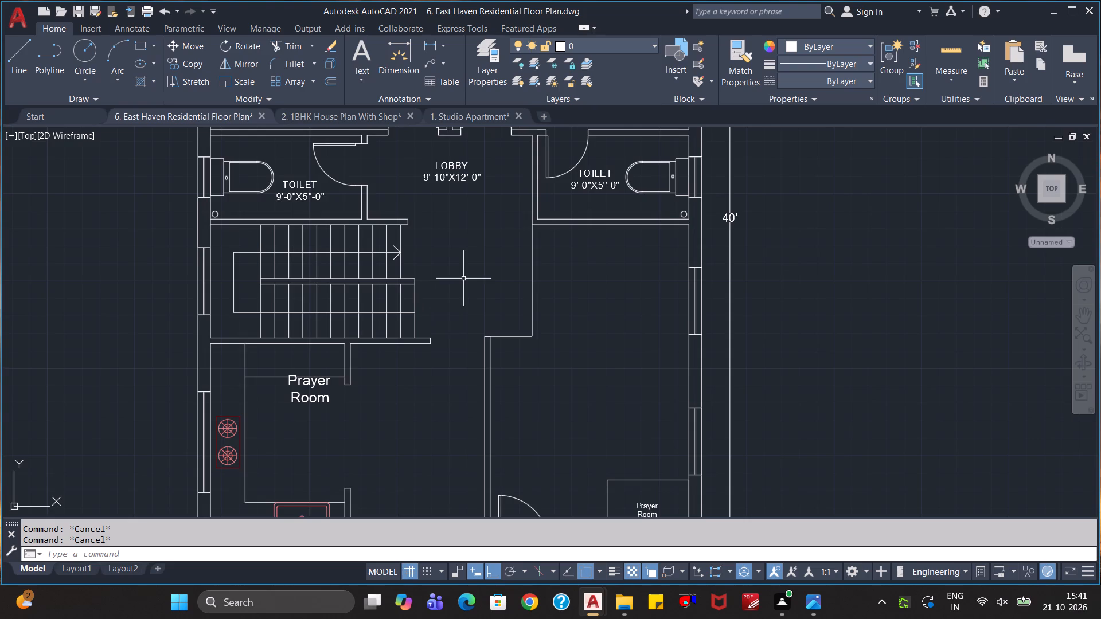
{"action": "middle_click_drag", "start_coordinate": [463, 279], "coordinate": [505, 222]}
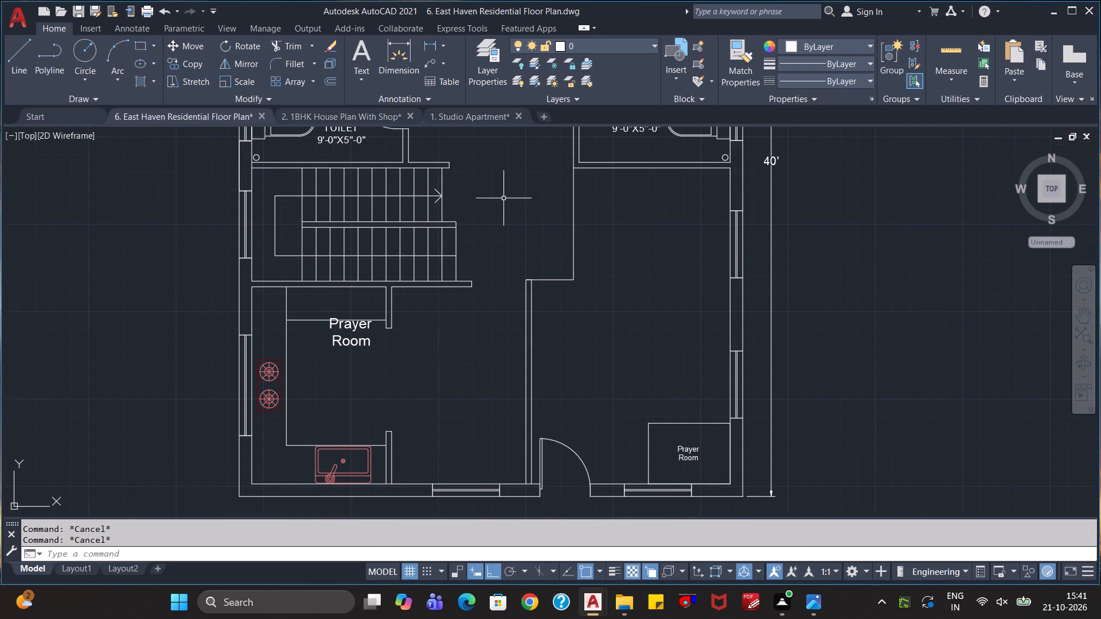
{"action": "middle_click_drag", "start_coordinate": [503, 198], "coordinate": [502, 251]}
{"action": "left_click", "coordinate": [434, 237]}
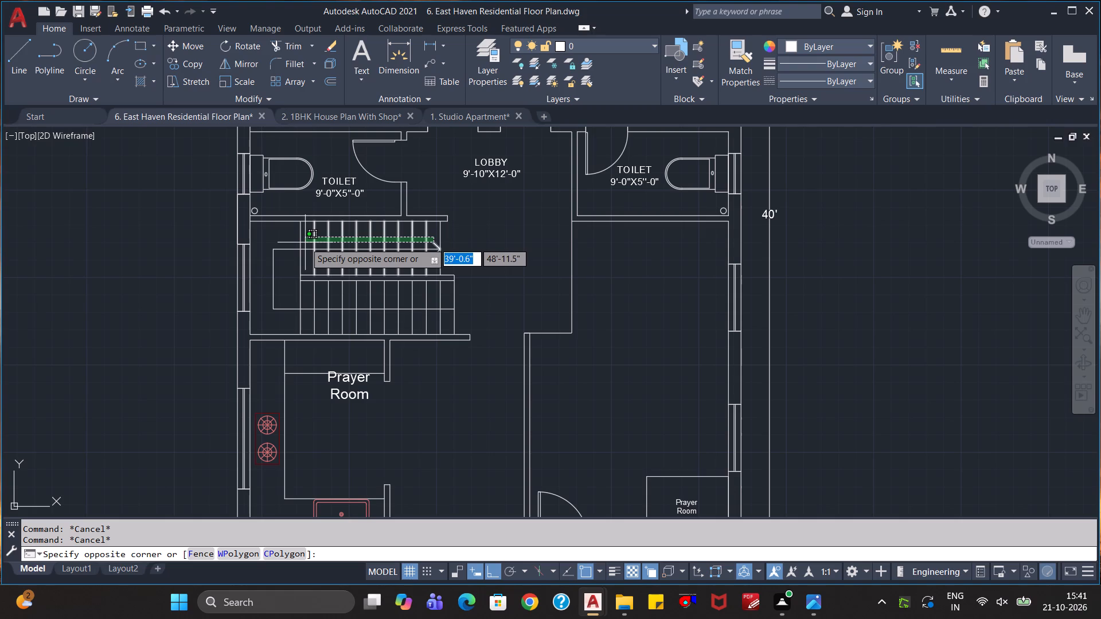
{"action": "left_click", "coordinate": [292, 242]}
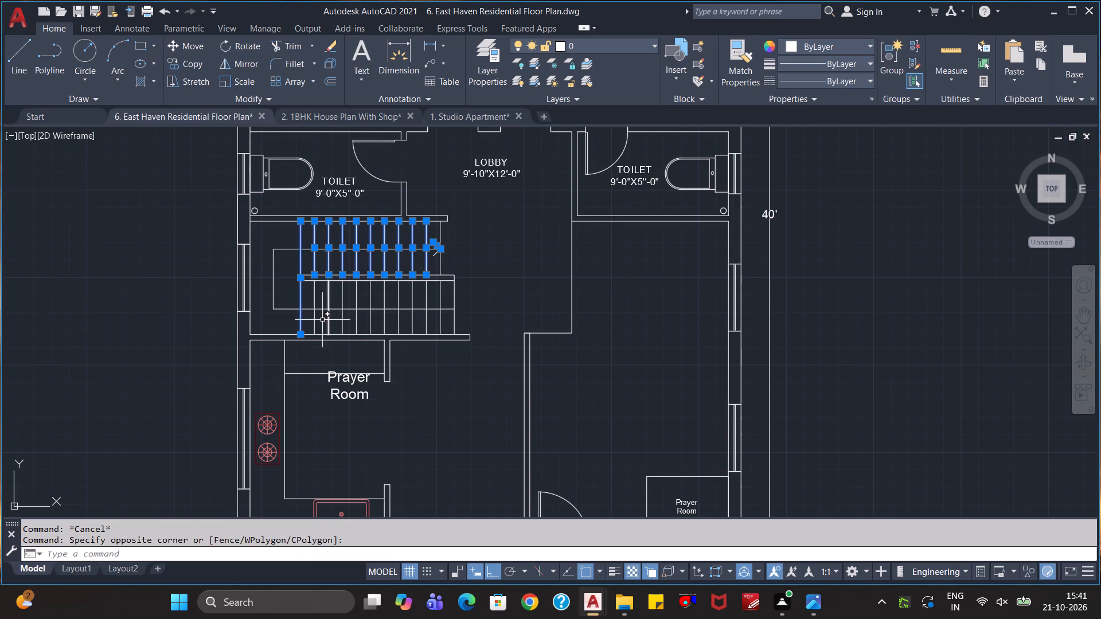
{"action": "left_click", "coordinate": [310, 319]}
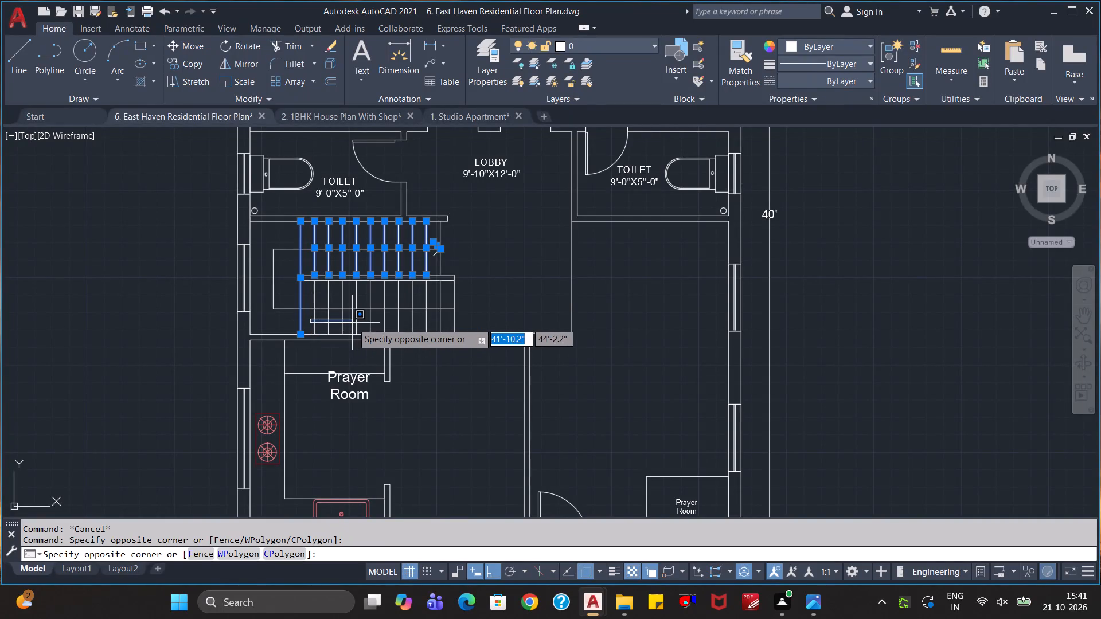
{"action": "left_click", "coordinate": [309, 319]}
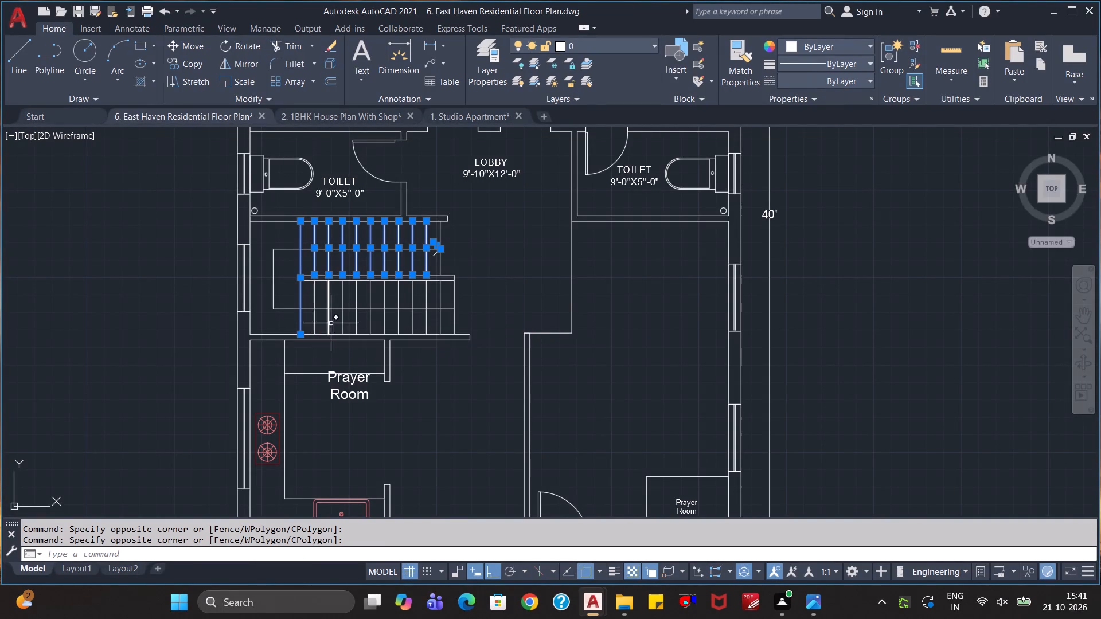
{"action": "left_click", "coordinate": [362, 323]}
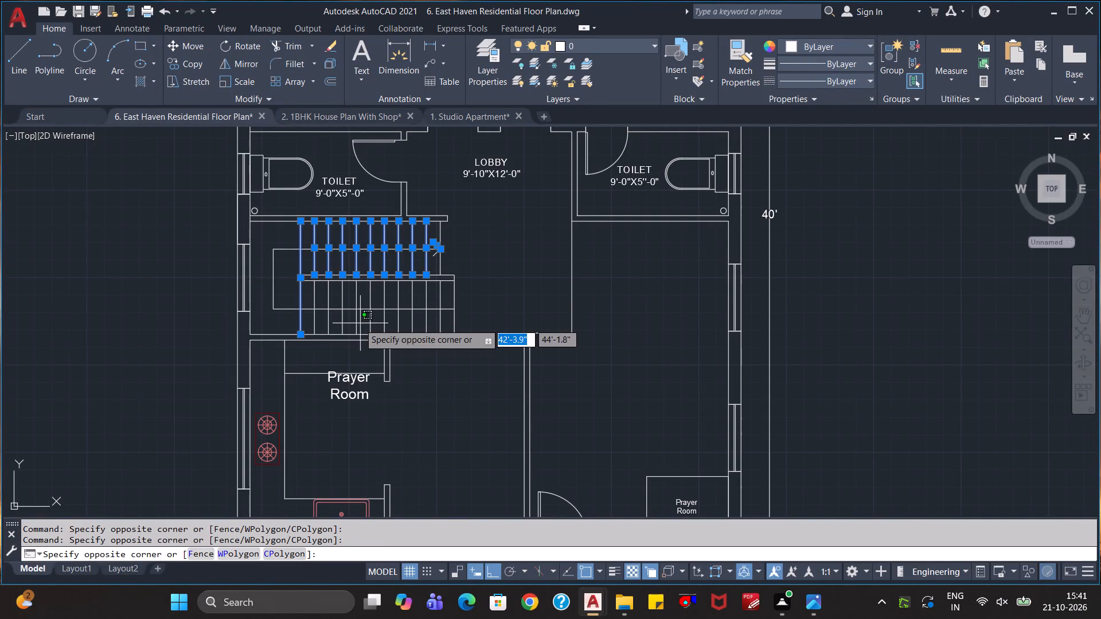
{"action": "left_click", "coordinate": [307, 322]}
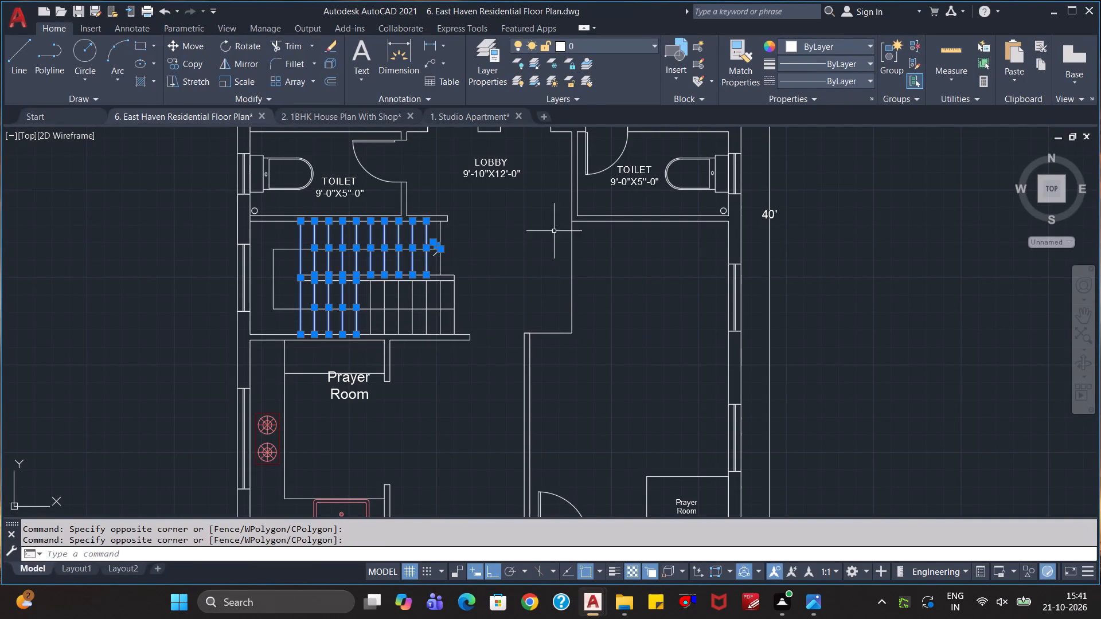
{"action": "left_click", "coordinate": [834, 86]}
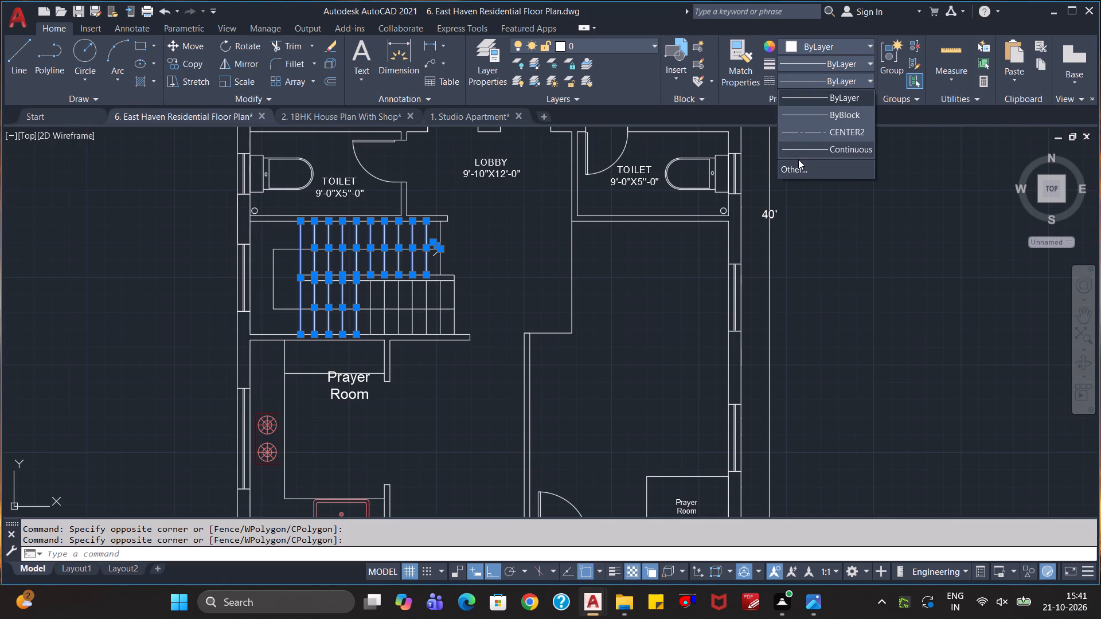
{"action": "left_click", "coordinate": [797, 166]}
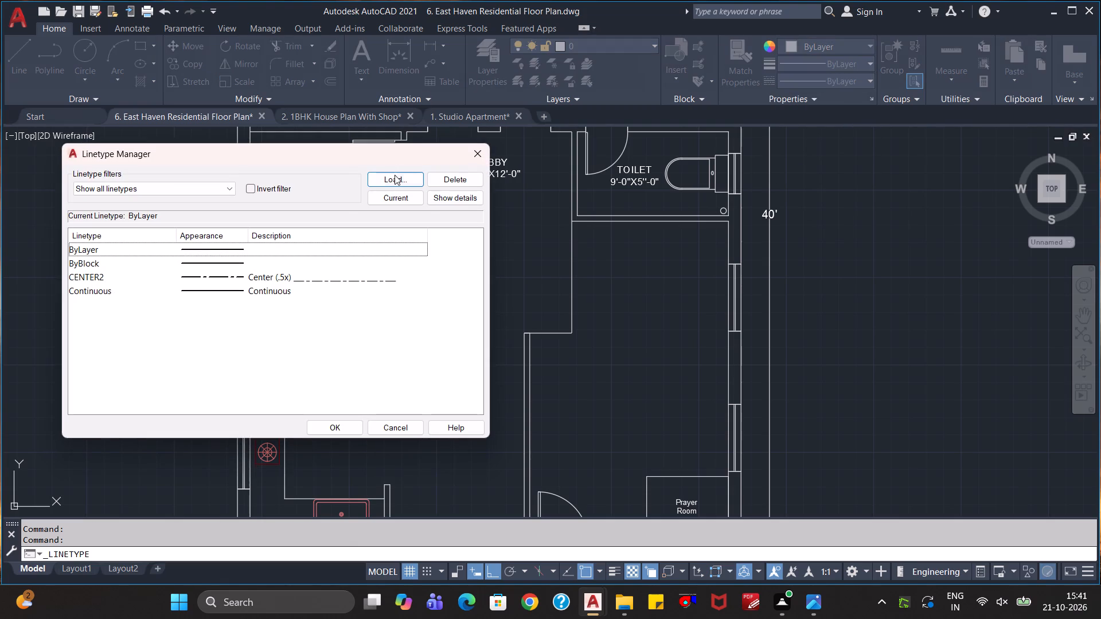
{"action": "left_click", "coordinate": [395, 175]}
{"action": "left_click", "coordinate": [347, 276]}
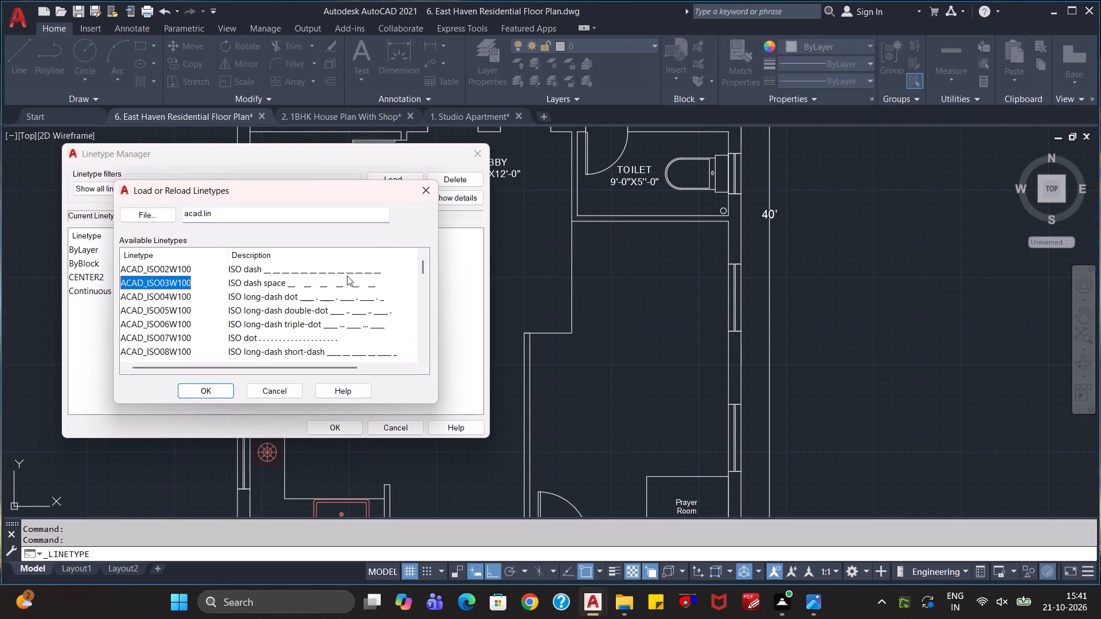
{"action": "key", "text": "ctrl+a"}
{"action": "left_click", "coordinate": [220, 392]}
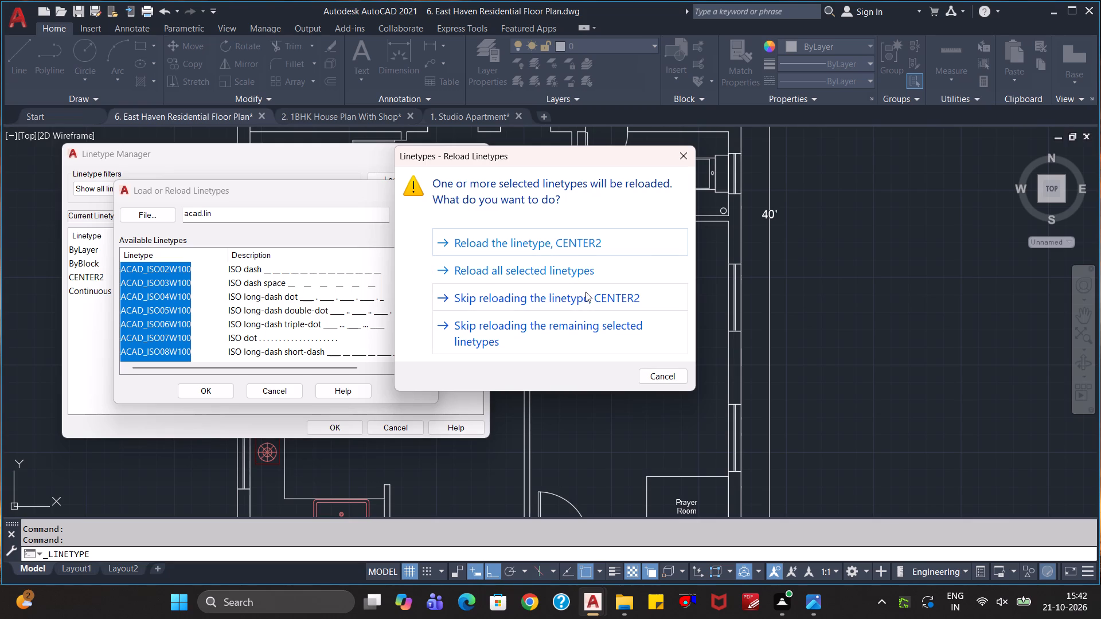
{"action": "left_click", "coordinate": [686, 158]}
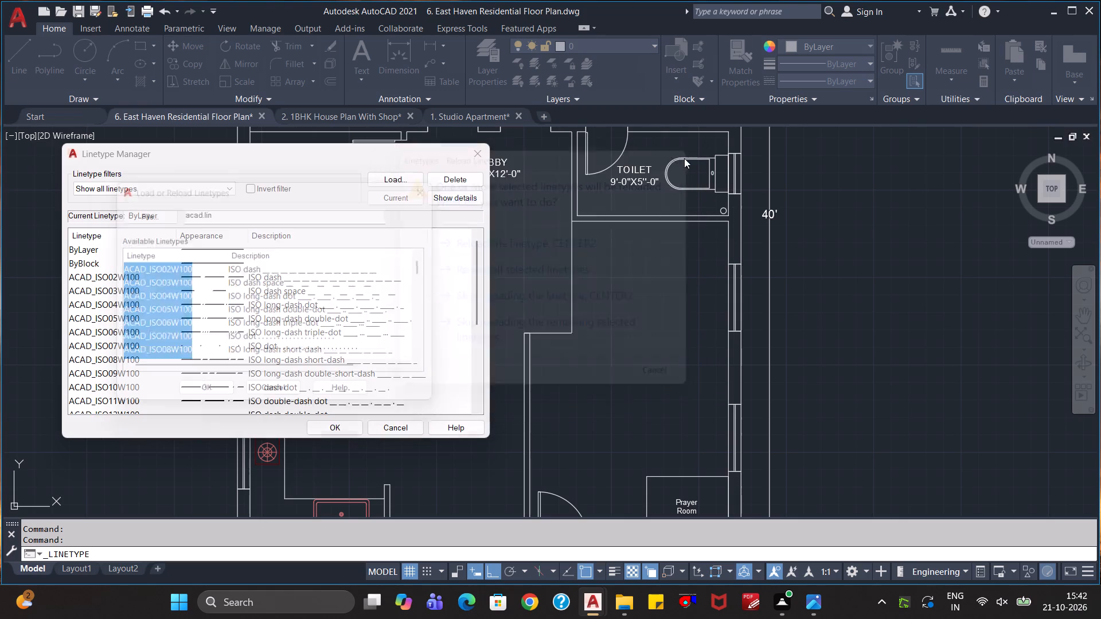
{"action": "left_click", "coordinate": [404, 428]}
Look through the list of available linetypes for one suited to the stair treads.
{"action": "scroll", "coordinate": [484, 366], "scroll_direction": "down", "scroll_amount": 1}
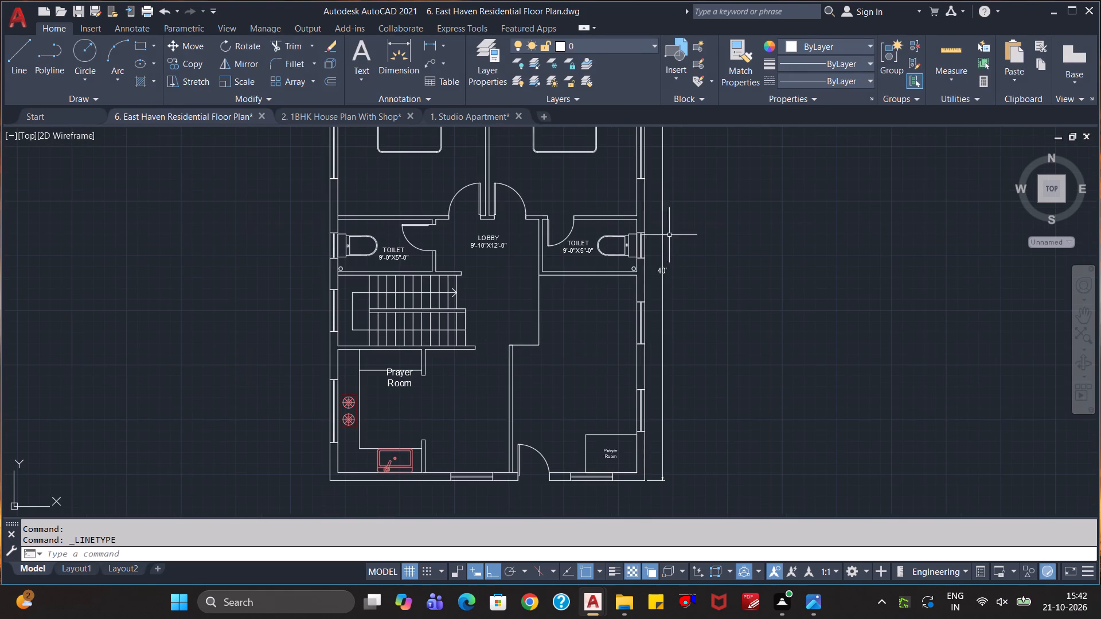
{"action": "scroll", "coordinate": [495, 373], "scroll_direction": "up", "scroll_amount": 3}
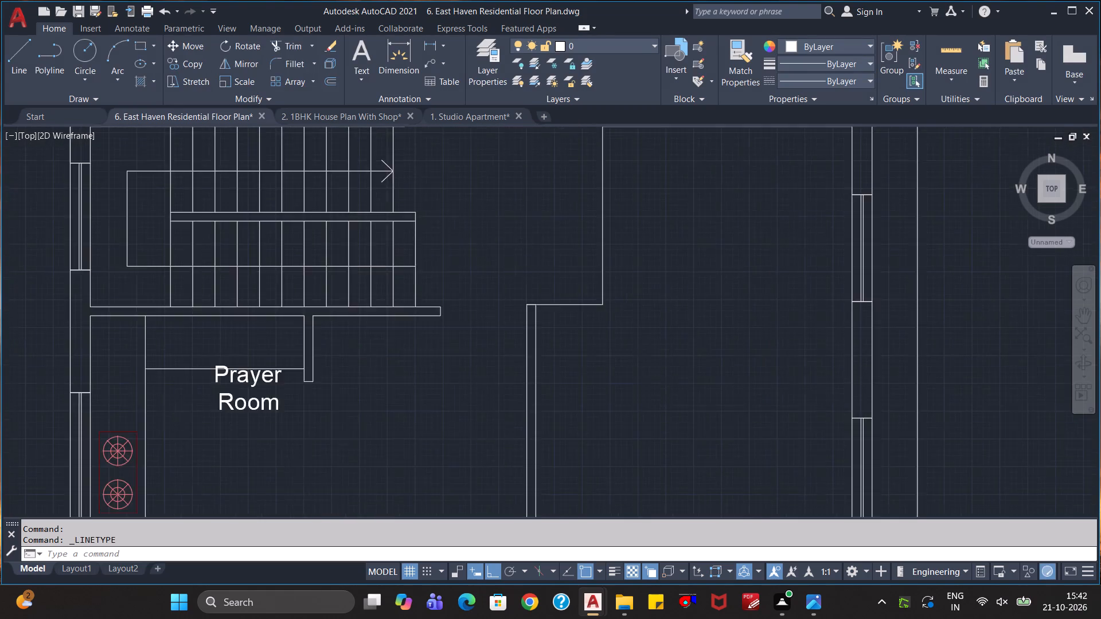
{"action": "left_click", "coordinate": [825, 84]}
{"action": "scroll", "coordinate": [838, 171], "scroll_direction": "down", "scroll_amount": 4}
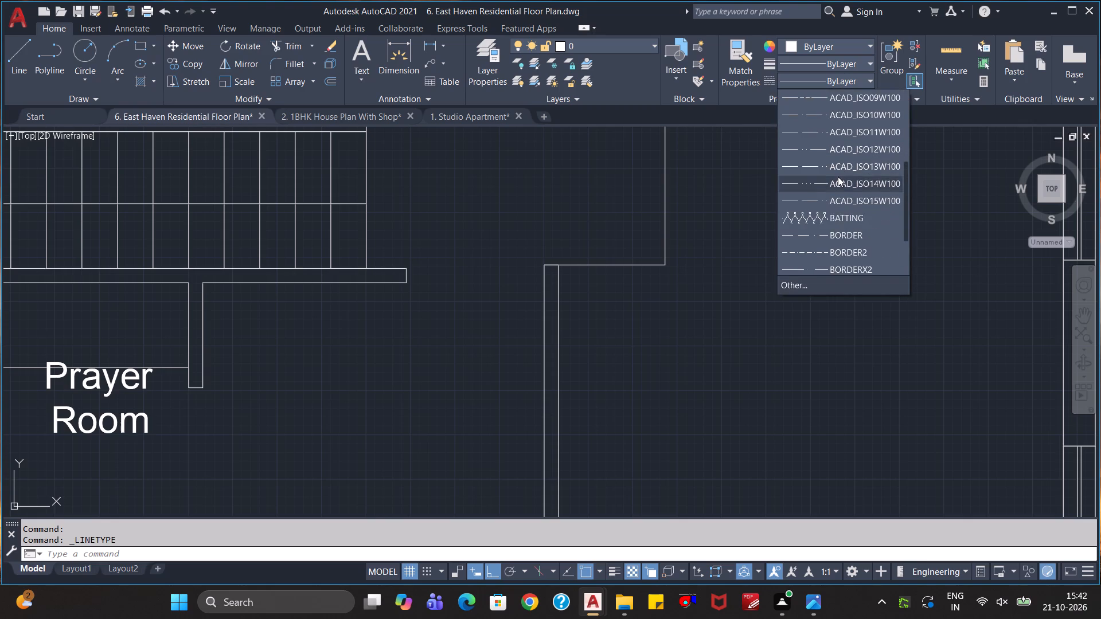
{"action": "scroll", "coordinate": [837, 185], "scroll_direction": "down", "scroll_amount": 15}
{"action": "scroll", "coordinate": [831, 207], "scroll_direction": "up", "scroll_amount": 12}
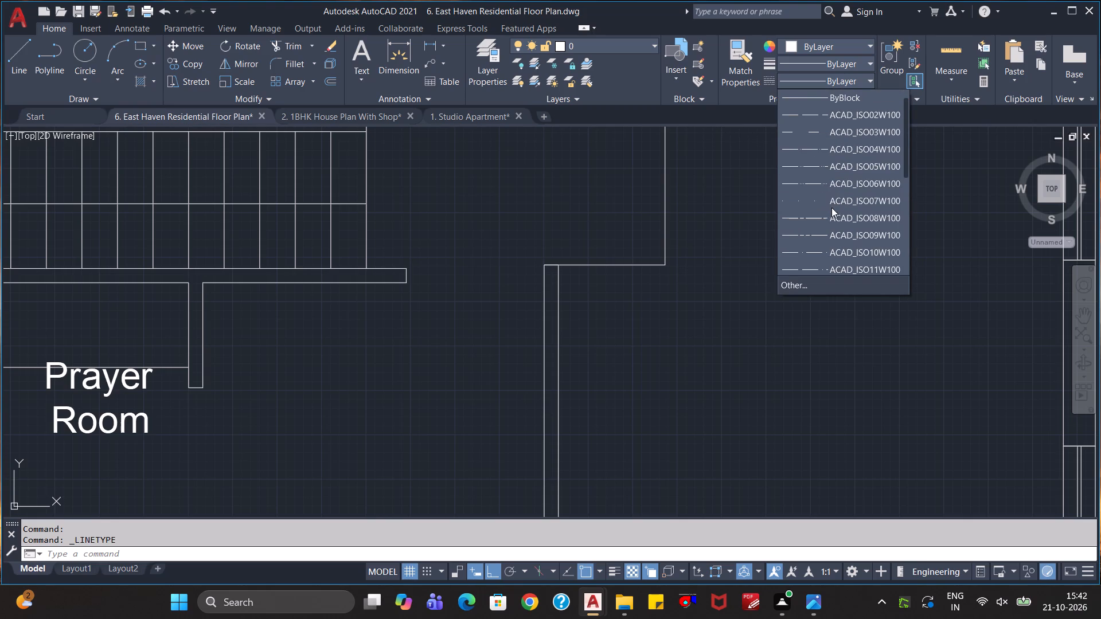
{"action": "scroll", "coordinate": [831, 207], "scroll_direction": "up", "scroll_amount": 4}
{"action": "scroll", "coordinate": [831, 207], "scroll_direction": "down", "scroll_amount": 3}
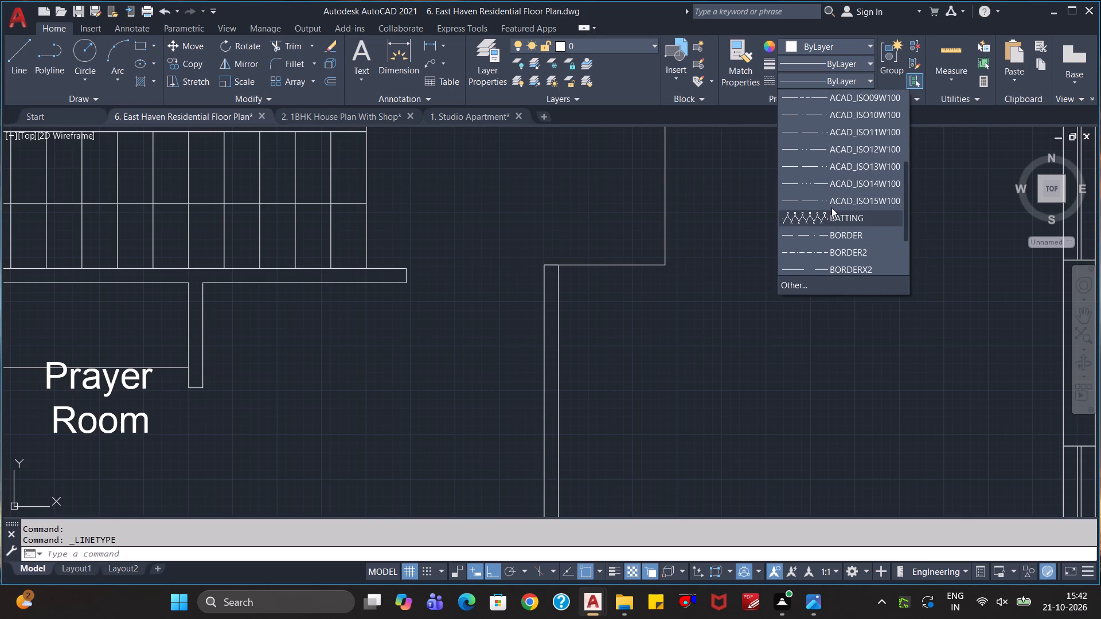
{"action": "scroll", "coordinate": [831, 207], "scroll_direction": "down", "scroll_amount": 1}
{"action": "scroll", "coordinate": [850, 203], "scroll_direction": "up", "scroll_amount": 4}
{"action": "scroll", "coordinate": [850, 203], "scroll_direction": "down", "scroll_amount": 10}
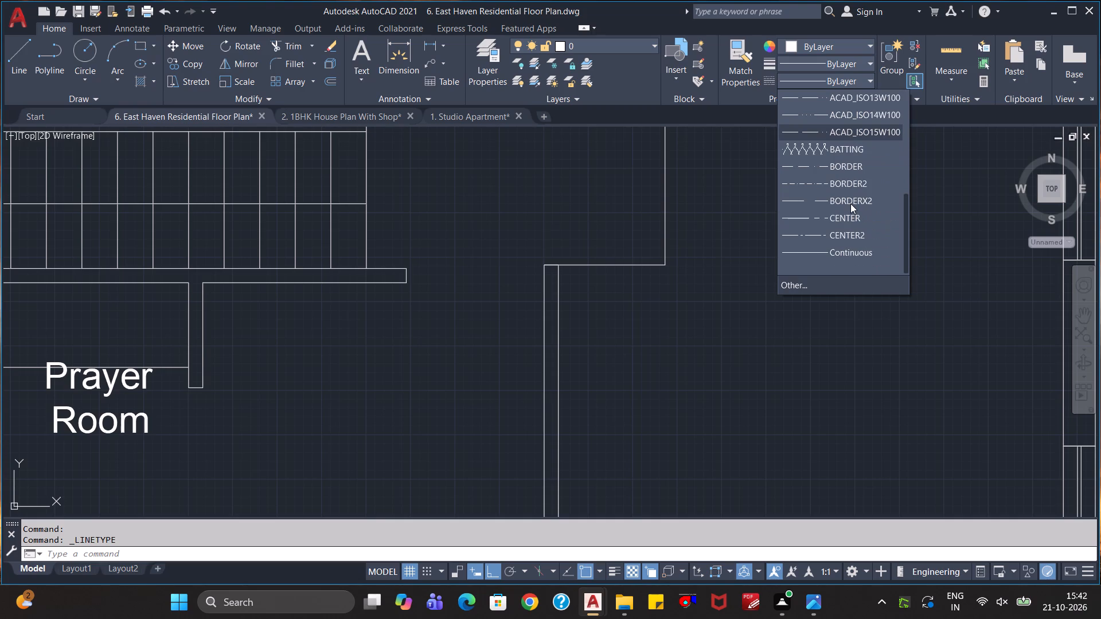
{"action": "scroll", "coordinate": [850, 203], "scroll_direction": "down", "scroll_amount": 1}
Load all linetypes from acad.lin, reloading every selected linetype that already exists in the drawing.
{"action": "left_click", "coordinate": [811, 280]}
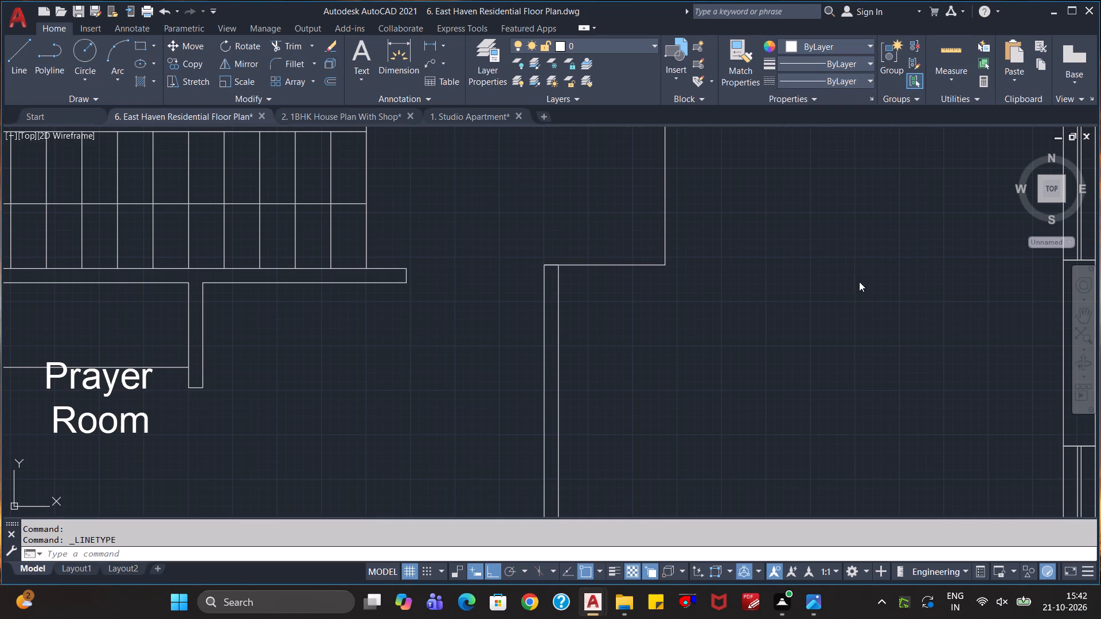
{"action": "left_click", "coordinate": [382, 276]}
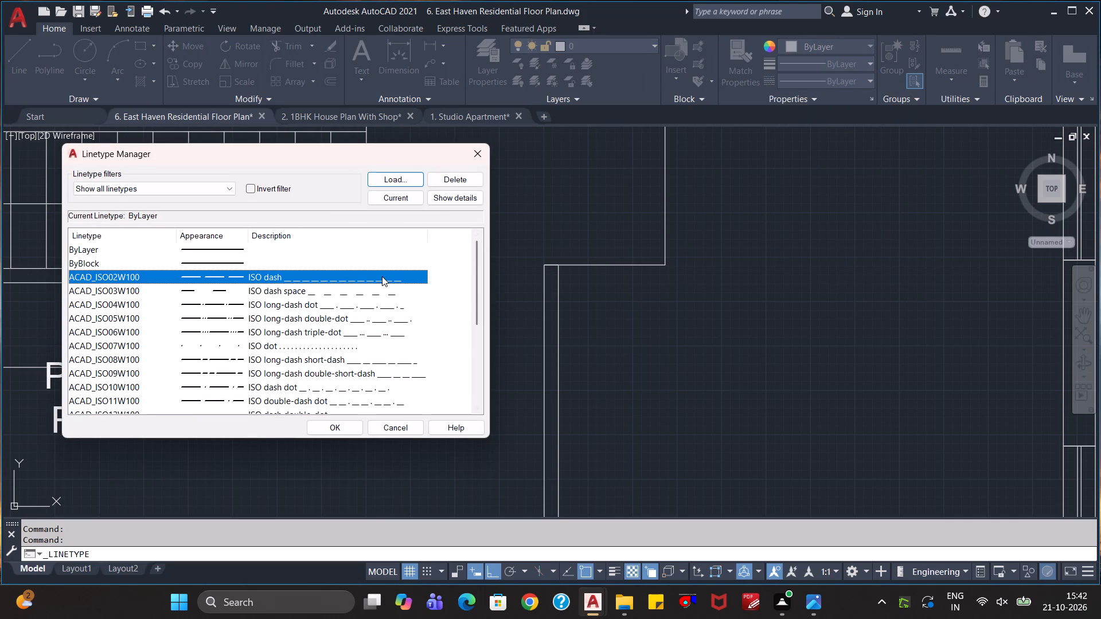
{"action": "key", "text": "ctrl+a"}
{"action": "left_click", "coordinate": [384, 179]}
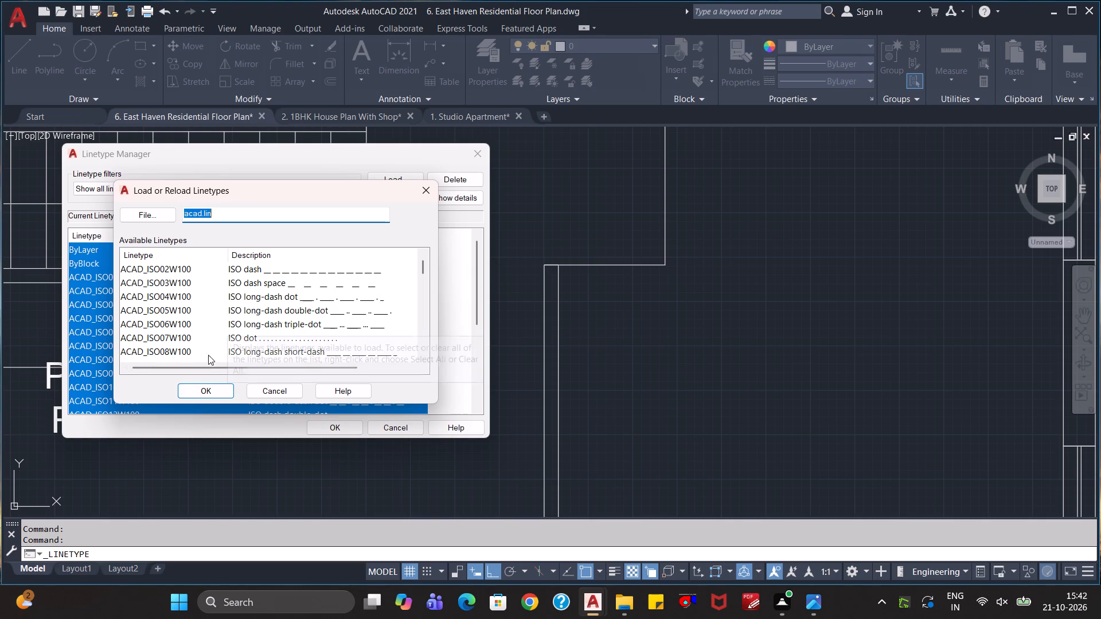
{"action": "left_click", "coordinate": [274, 387]}
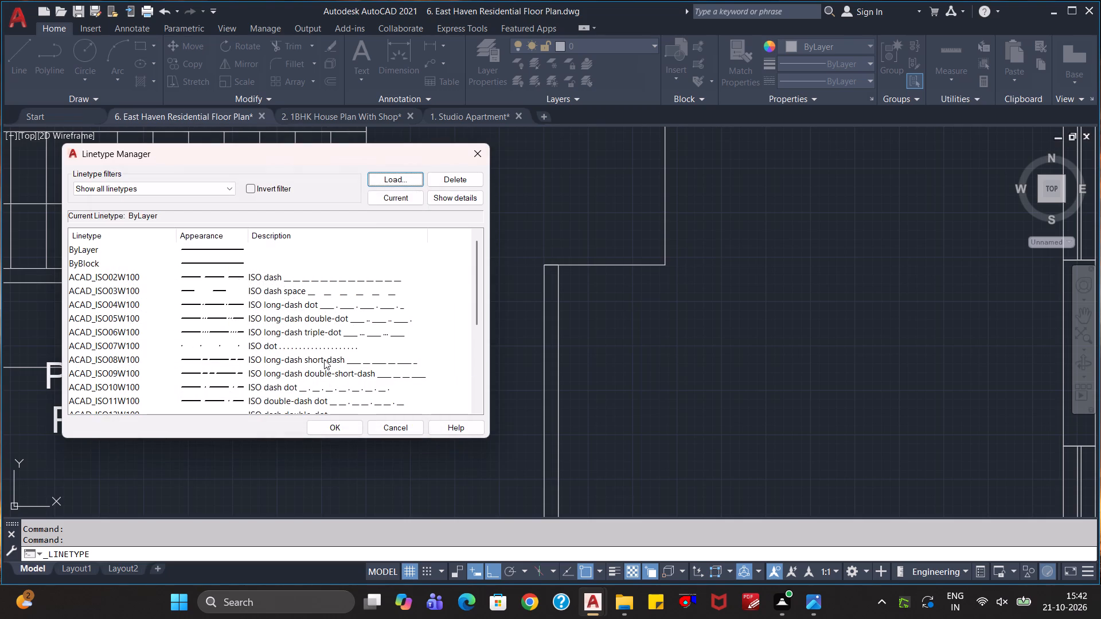
{"action": "scroll", "coordinate": [333, 375], "scroll_direction": "down", "scroll_amount": 6}
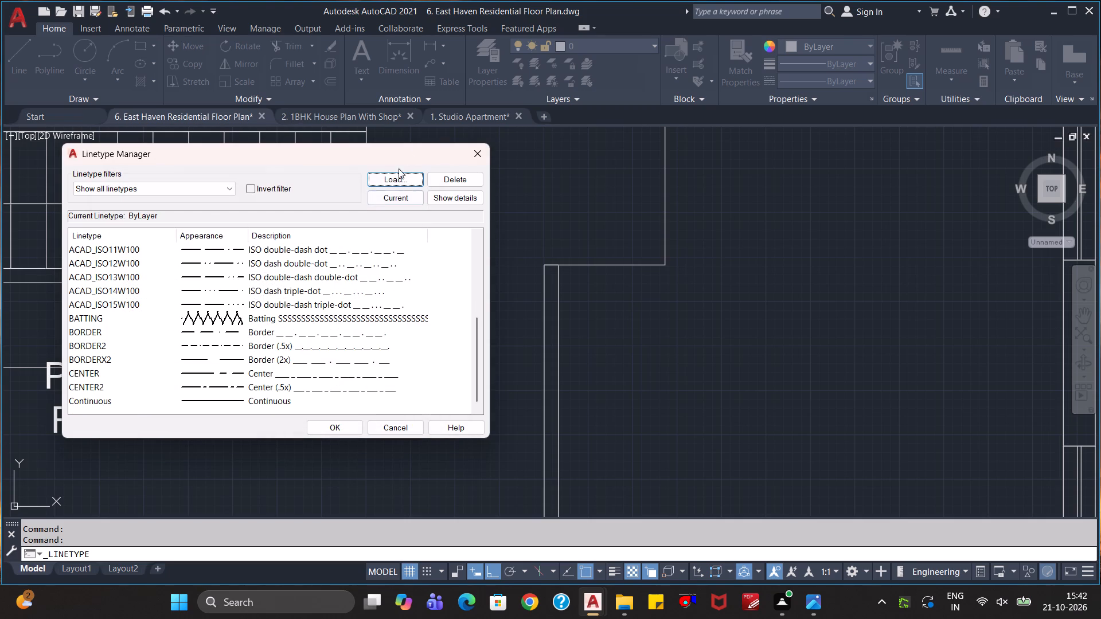
{"action": "left_click", "coordinate": [393, 181]}
{"action": "left_click", "coordinate": [323, 304]}
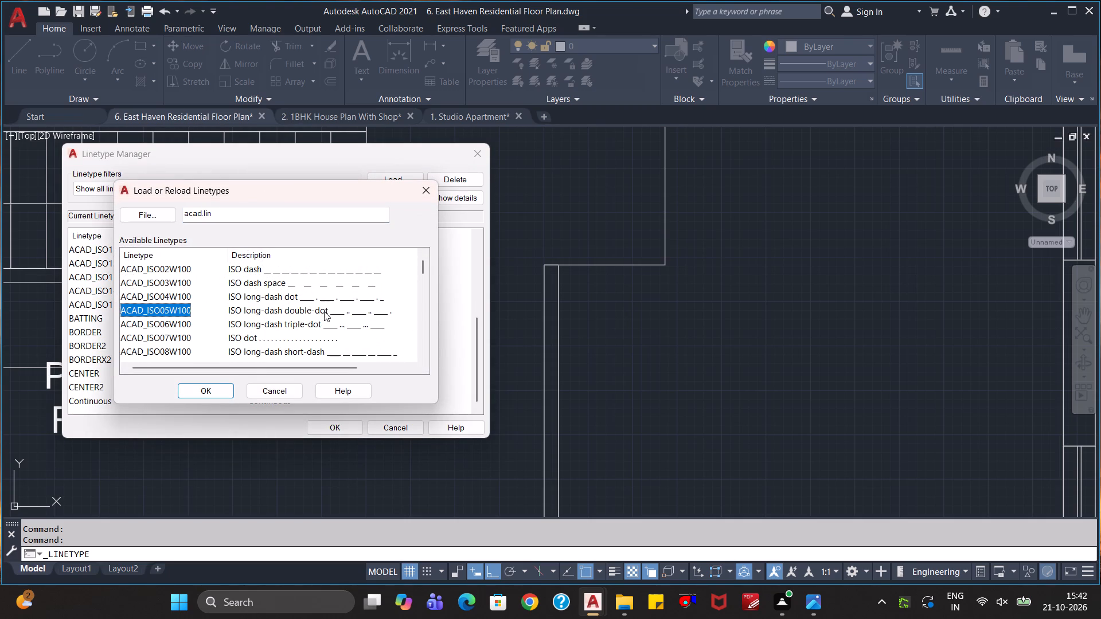
{"action": "key", "text": "ctrl+a"}
{"action": "left_click", "coordinate": [217, 395]}
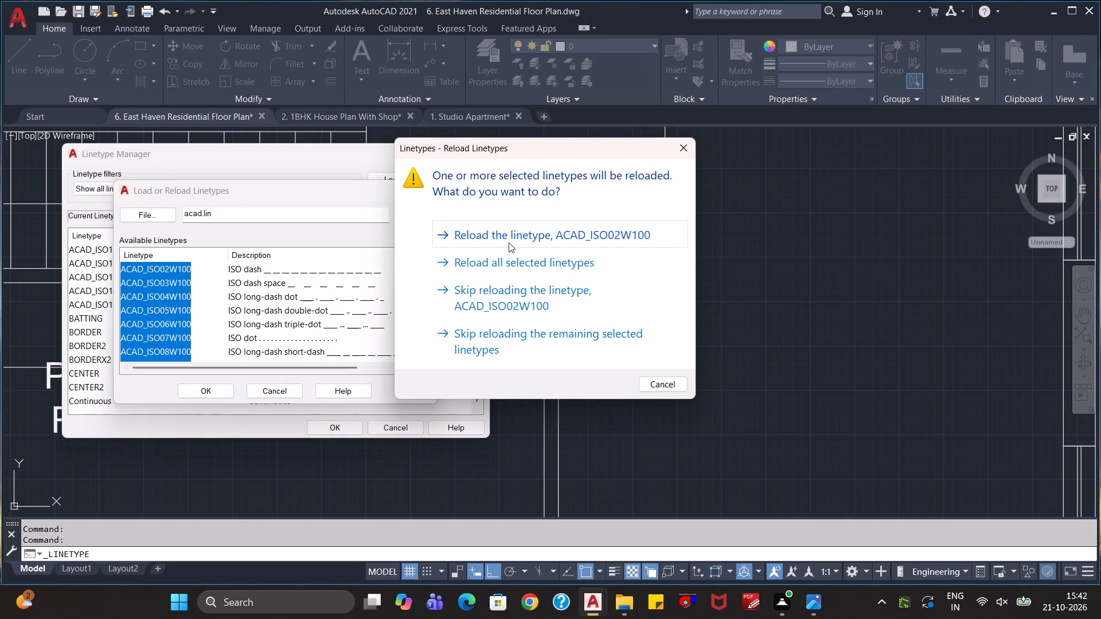
{"action": "left_click", "coordinate": [581, 264]}
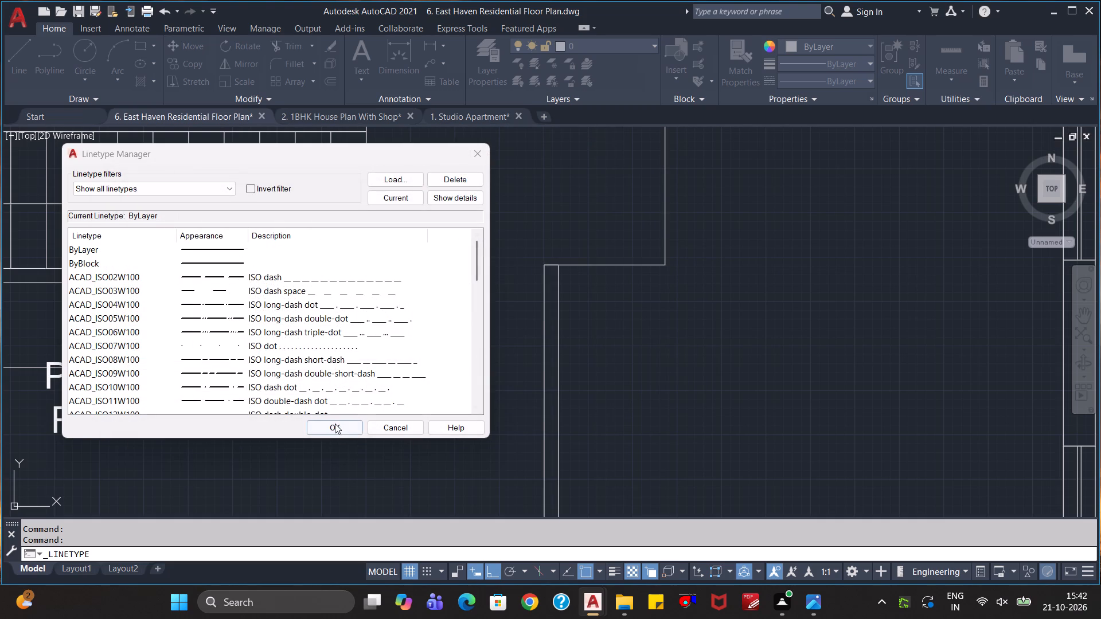
{"action": "left_click", "coordinate": [335, 424]}
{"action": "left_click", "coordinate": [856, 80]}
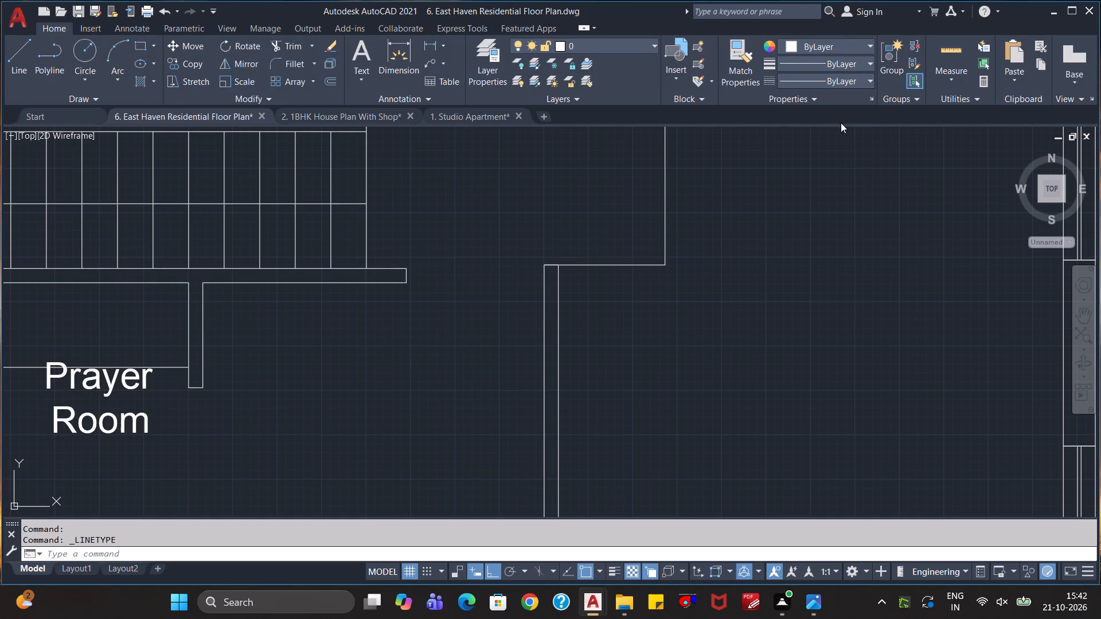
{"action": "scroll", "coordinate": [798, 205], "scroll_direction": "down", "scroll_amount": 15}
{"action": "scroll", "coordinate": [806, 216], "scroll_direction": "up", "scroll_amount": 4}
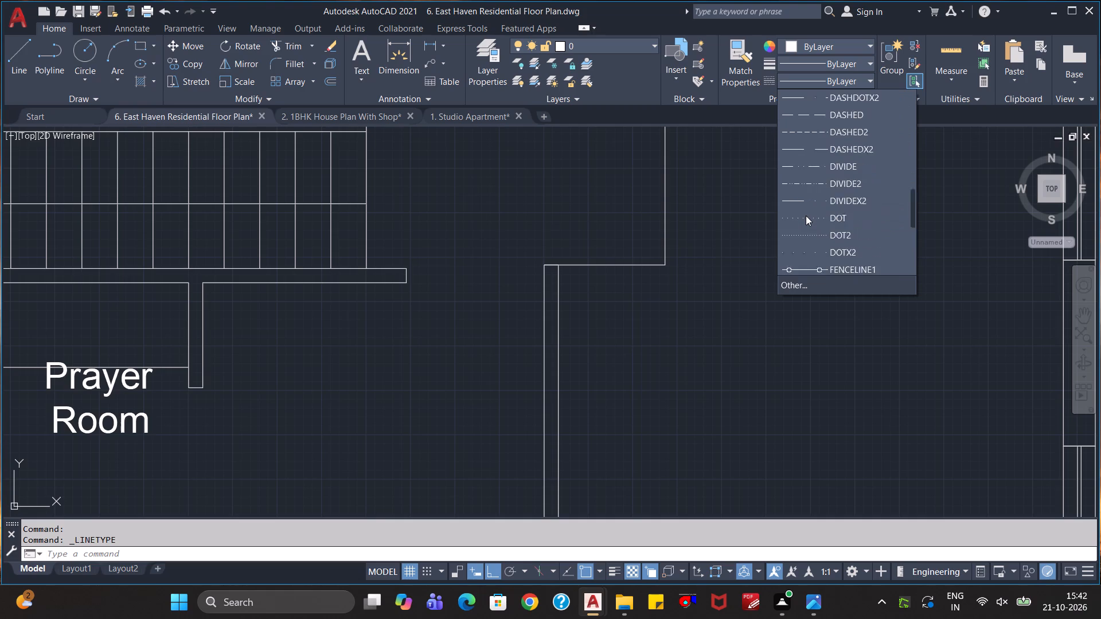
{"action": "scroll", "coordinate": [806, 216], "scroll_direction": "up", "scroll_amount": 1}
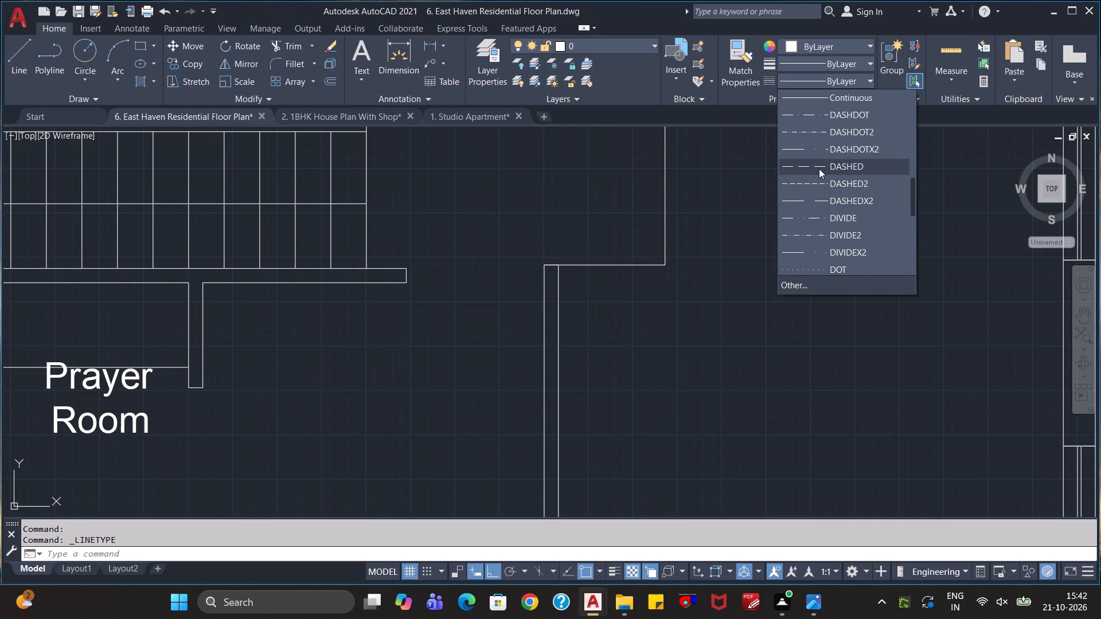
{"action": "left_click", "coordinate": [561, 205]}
Apply the DASHED linetype to all upper-flight treads and the westernmost lower-flight treads, including the full-height first tread line.
{"action": "scroll", "coordinate": [518, 230], "scroll_direction": "down", "scroll_amount": 2}
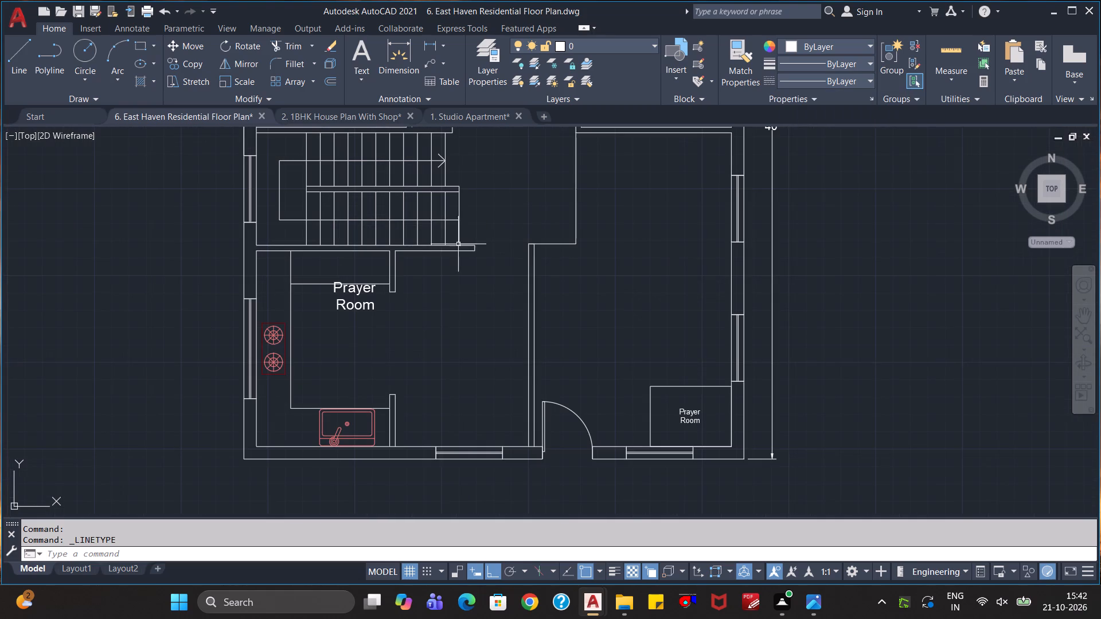
{"action": "scroll", "coordinate": [374, 233], "scroll_direction": "up", "scroll_amount": 2}
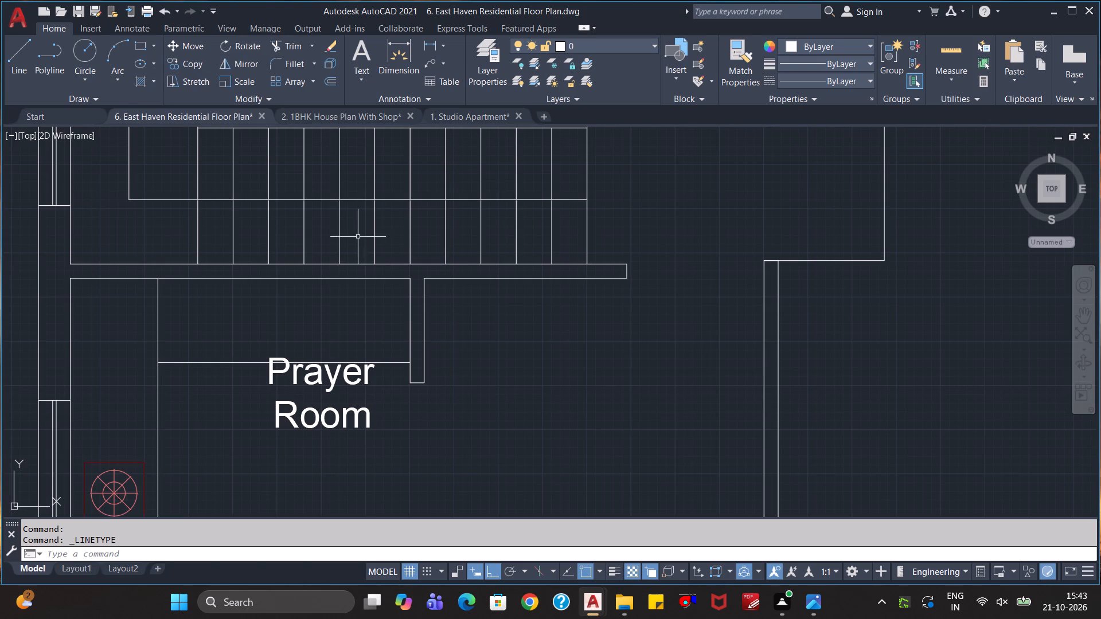
{"action": "left_click", "coordinate": [358, 237]}
{"action": "left_click", "coordinate": [171, 234]}
{"action": "scroll", "coordinate": [317, 226], "scroll_direction": "down", "scroll_amount": 1}
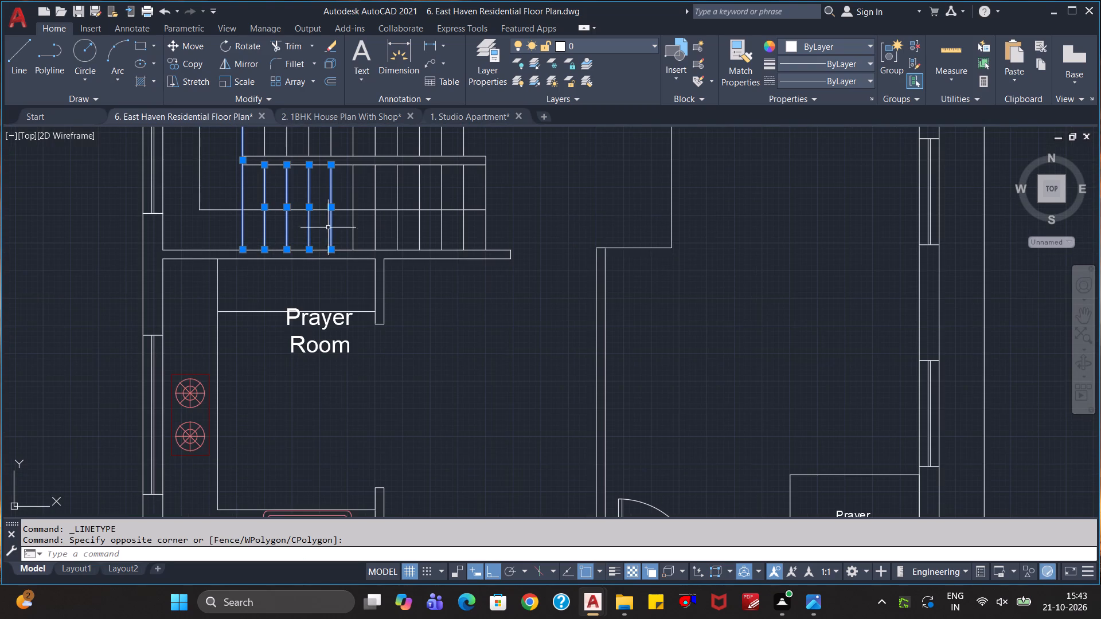
{"action": "middle_click_drag", "start_coordinate": [580, 163], "coordinate": [576, 259]}
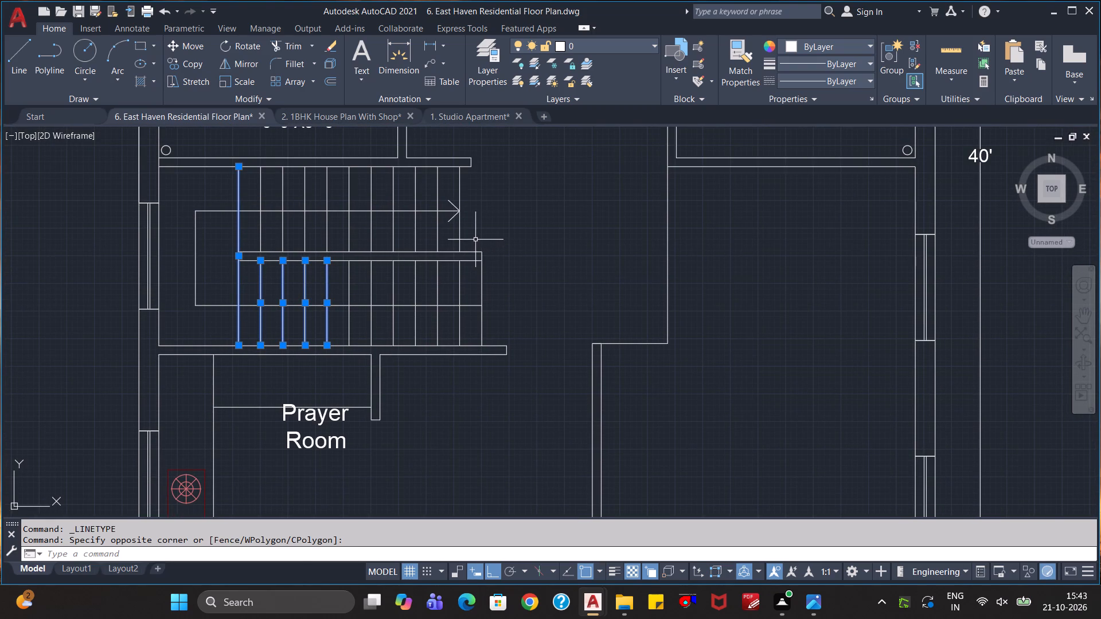
{"action": "left_click", "coordinate": [481, 233]}
{"action": "left_click", "coordinate": [256, 242]}
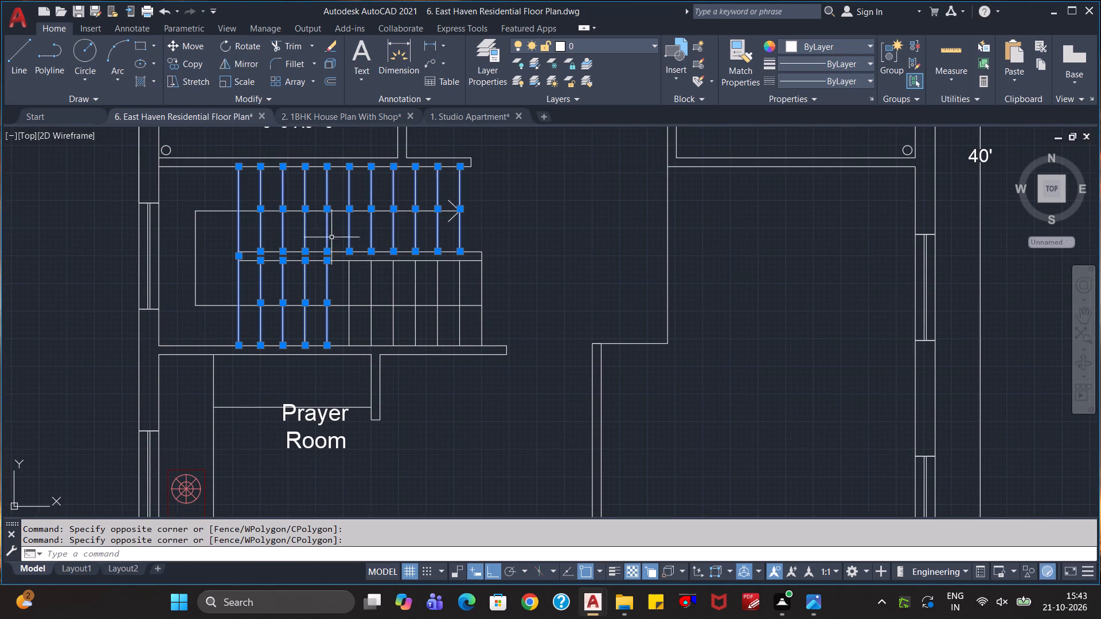
{"action": "left_click", "coordinate": [846, 80]}
{"action": "scroll", "coordinate": [793, 224], "scroll_direction": "down", "scroll_amount": 2}
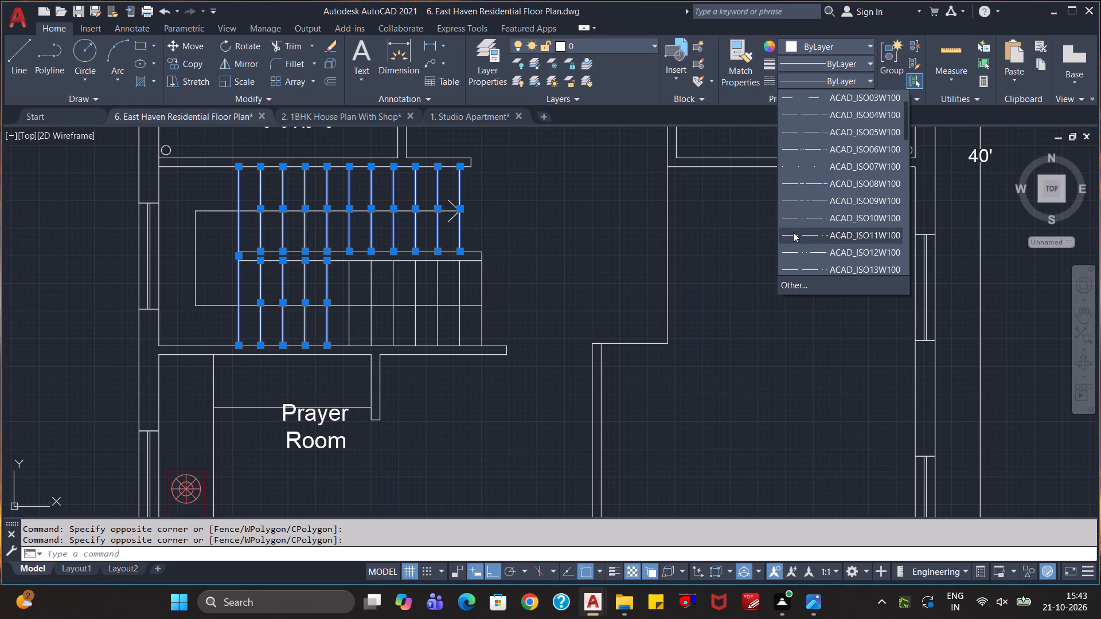
{"action": "scroll", "coordinate": [793, 232], "scroll_direction": "down", "scroll_amount": 4}
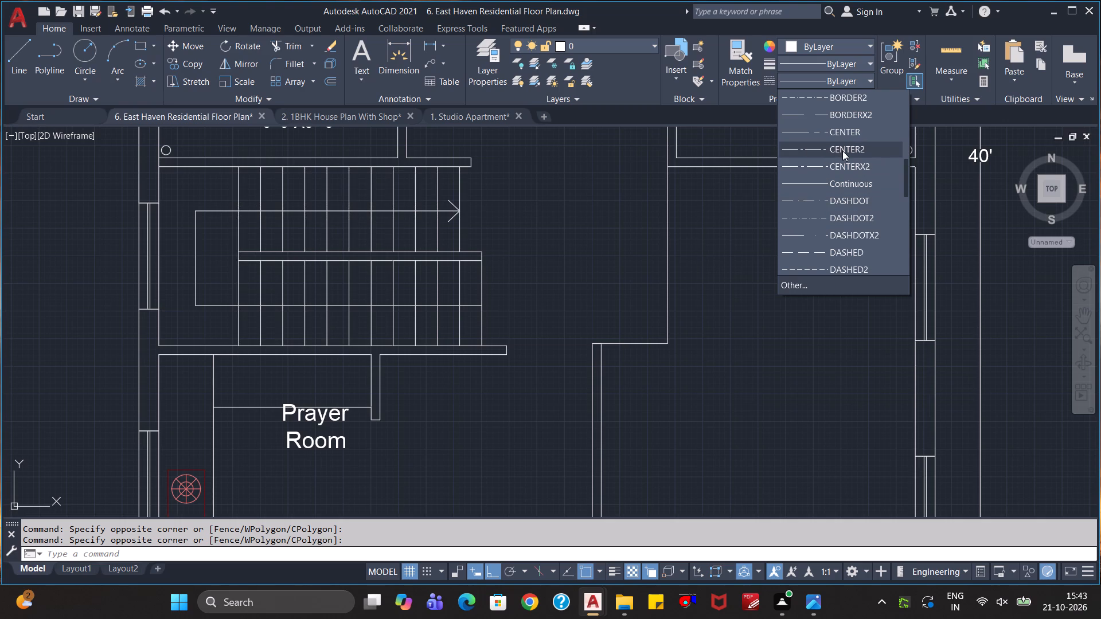
{"action": "scroll", "coordinate": [845, 143], "scroll_direction": "down", "scroll_amount": 2}
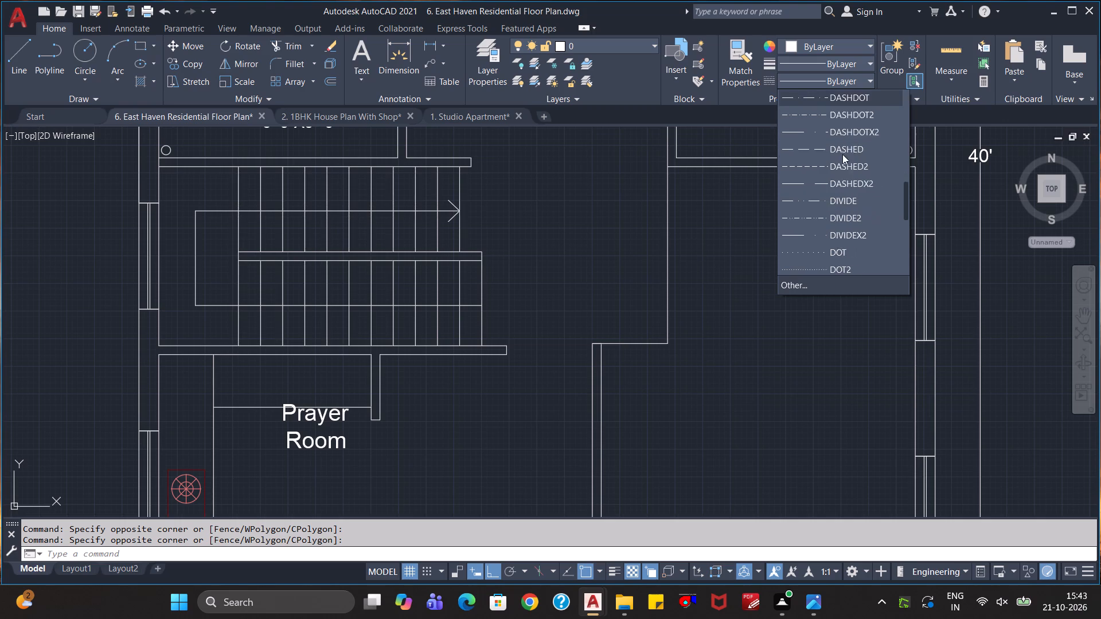
{"action": "scroll", "coordinate": [842, 154], "scroll_direction": "down", "scroll_amount": 1}
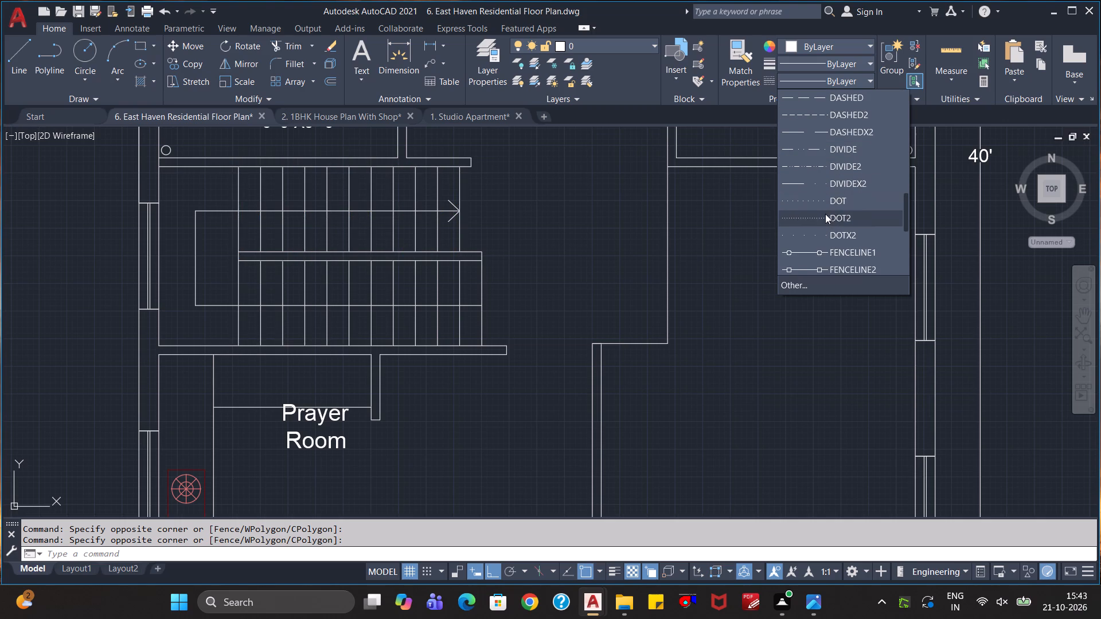
{"action": "scroll", "coordinate": [824, 232], "scroll_direction": "down", "scroll_amount": 1}
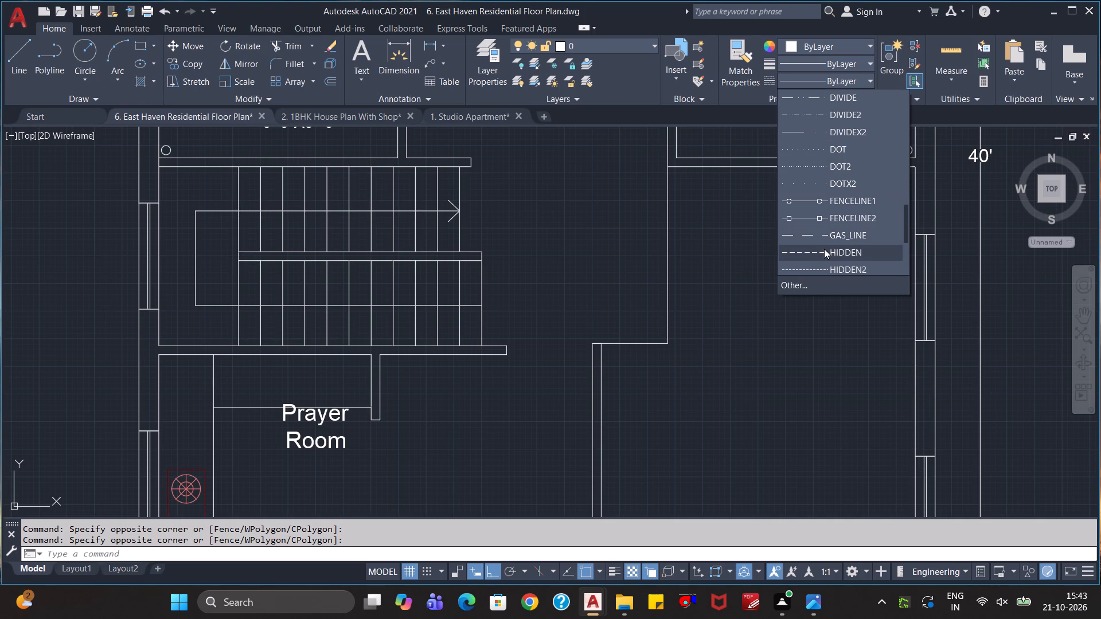
{"action": "scroll", "coordinate": [835, 234], "scroll_direction": "up", "scroll_amount": 1}
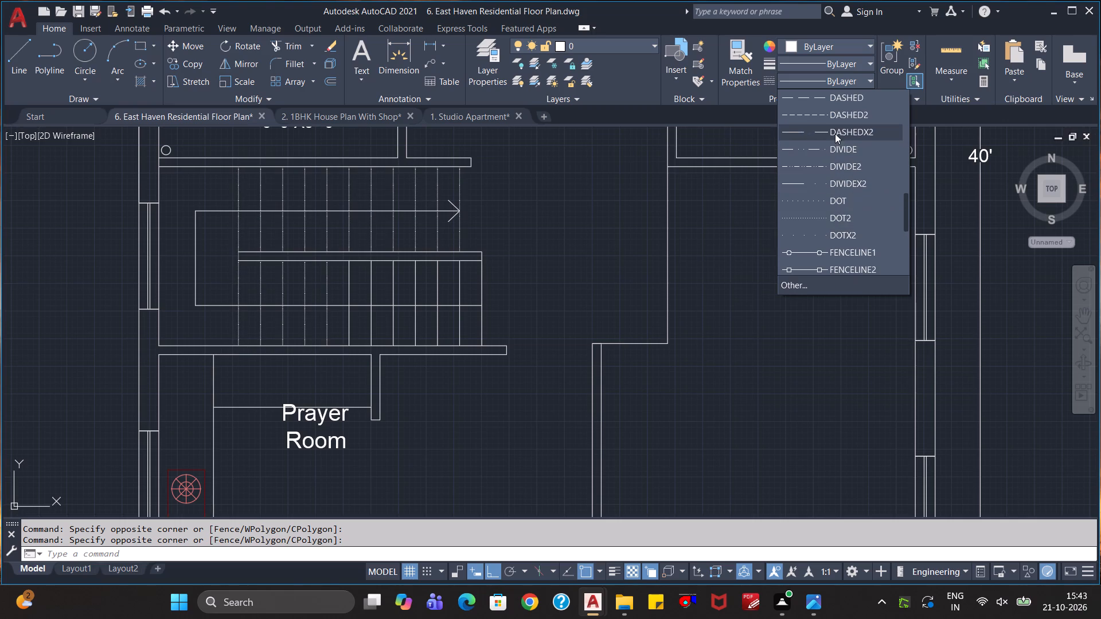
{"action": "left_click", "coordinate": [836, 100]}
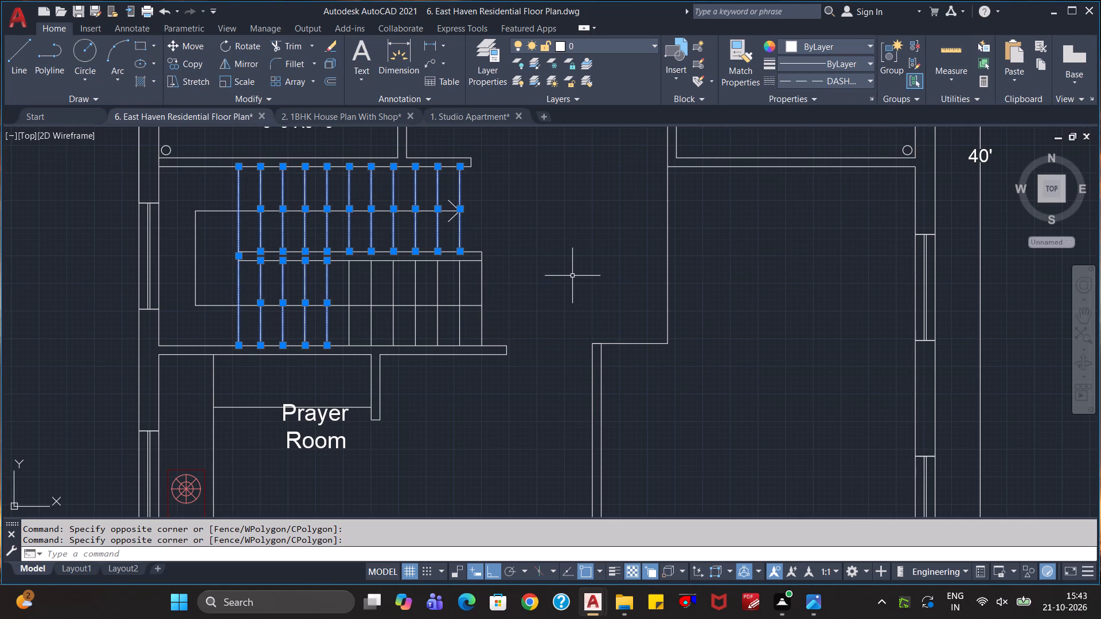
{"action": "scroll", "coordinate": [572, 276], "scroll_direction": "down", "scroll_amount": 1}
{"action": "scroll", "coordinate": [568, 276], "scroll_direction": "up", "scroll_amount": 1}
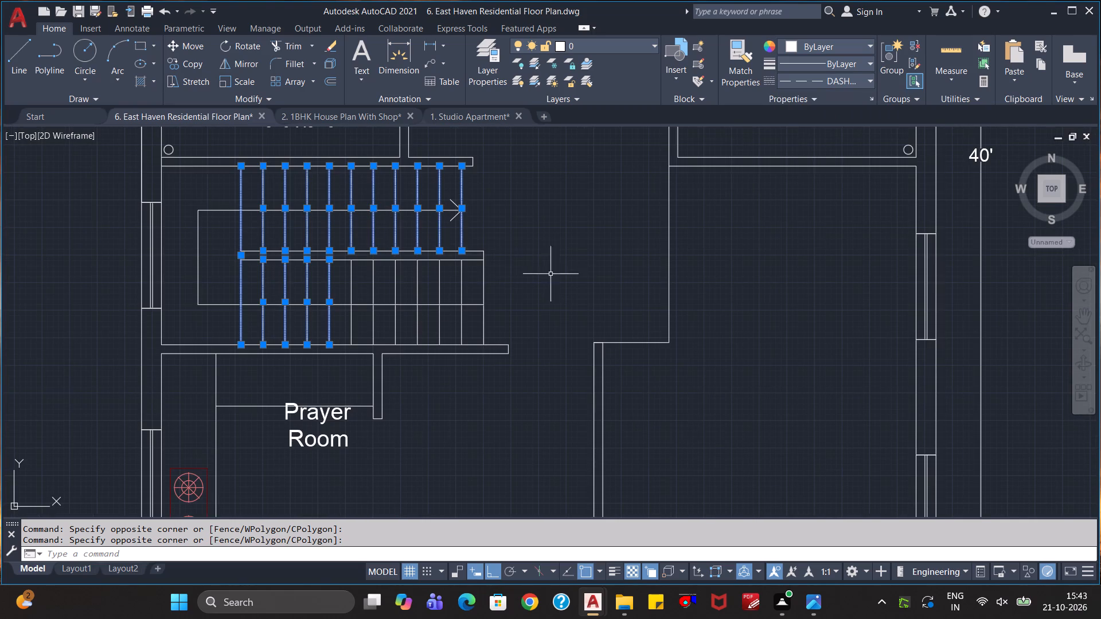
{"action": "right_click", "coordinate": [440, 240]}
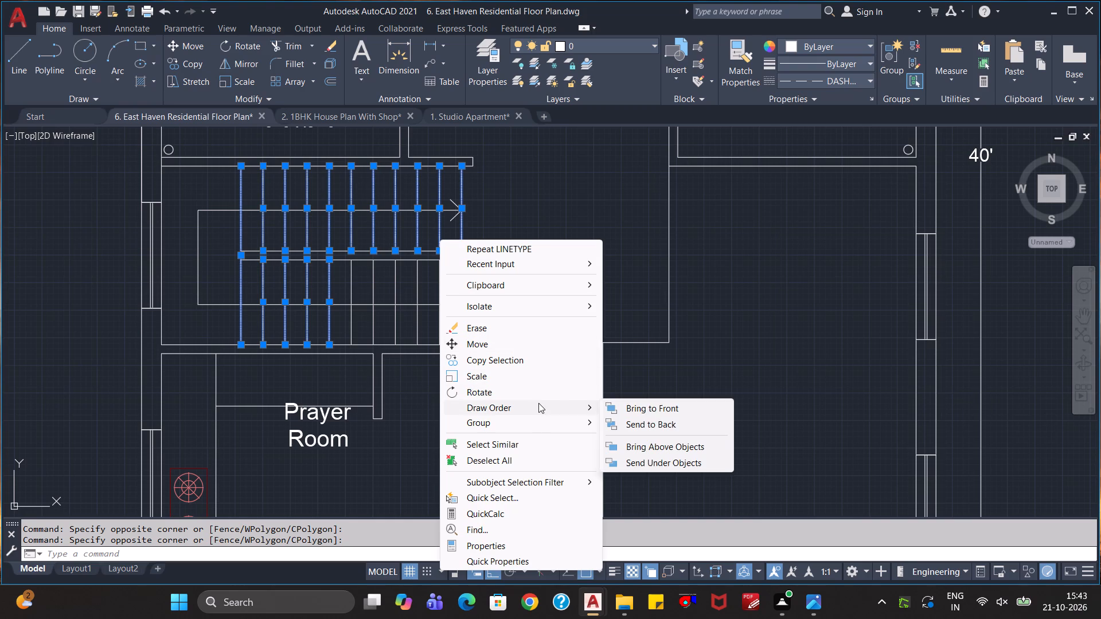
{"action": "key", "text": "Escape"}
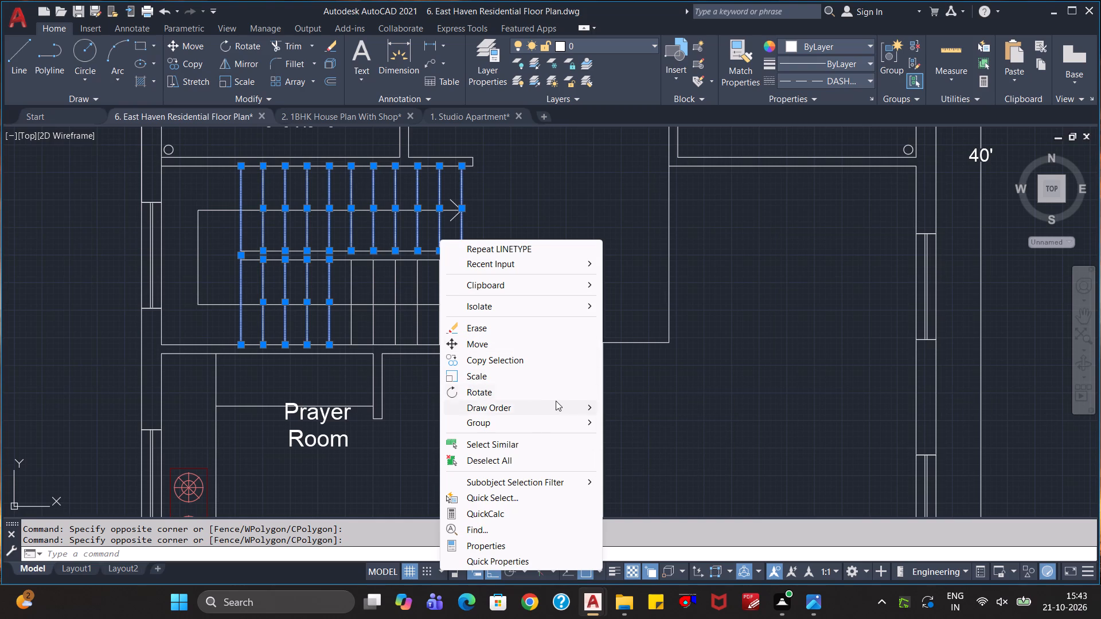
{"action": "left_click", "coordinate": [739, 366]}
{"action": "key", "text": "Escape"}
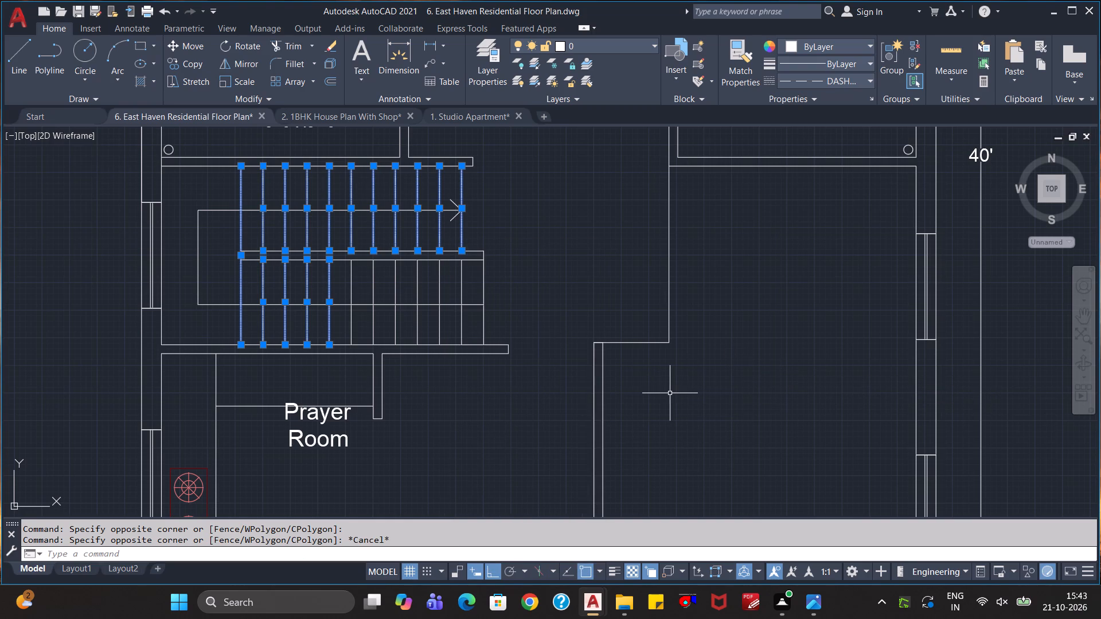
{"action": "key", "text": "Escape"}
Examine the restyled stair treads up close and in the context of the whole floor plan.
{"action": "scroll", "coordinate": [399, 336], "scroll_direction": "up", "scroll_amount": 1}
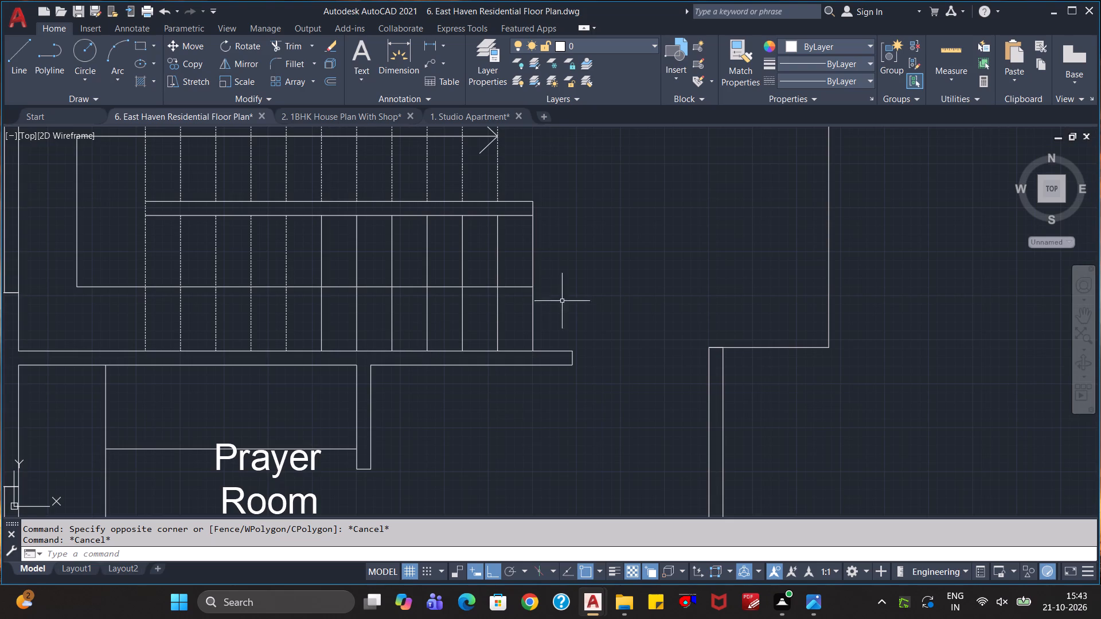
{"action": "scroll", "coordinate": [654, 289], "scroll_direction": "down", "scroll_amount": 3}
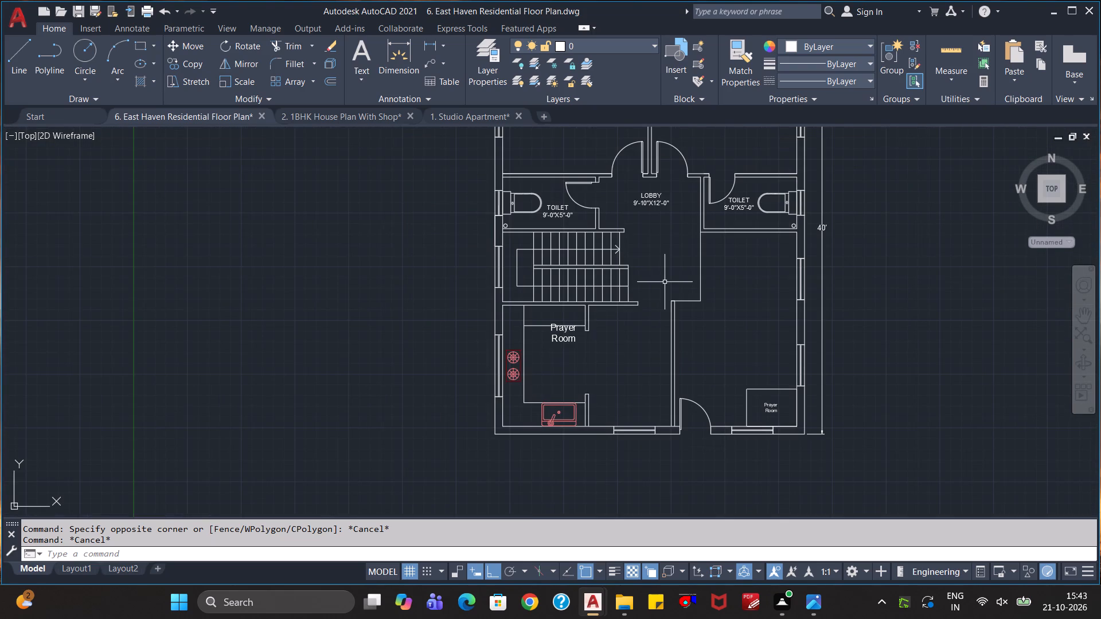
{"action": "middle_click_drag", "start_coordinate": [669, 263], "coordinate": [627, 398]}
{"action": "scroll", "coordinate": [630, 387], "scroll_direction": "down", "scroll_amount": 1}
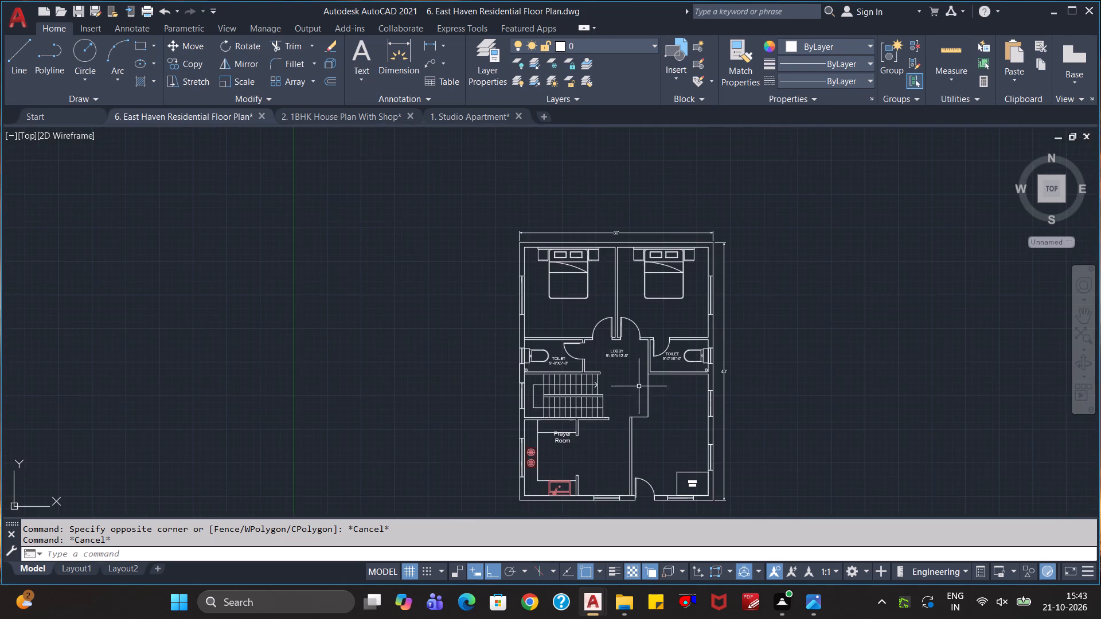
{"action": "scroll", "coordinate": [676, 400], "scroll_direction": "up", "scroll_amount": 2}
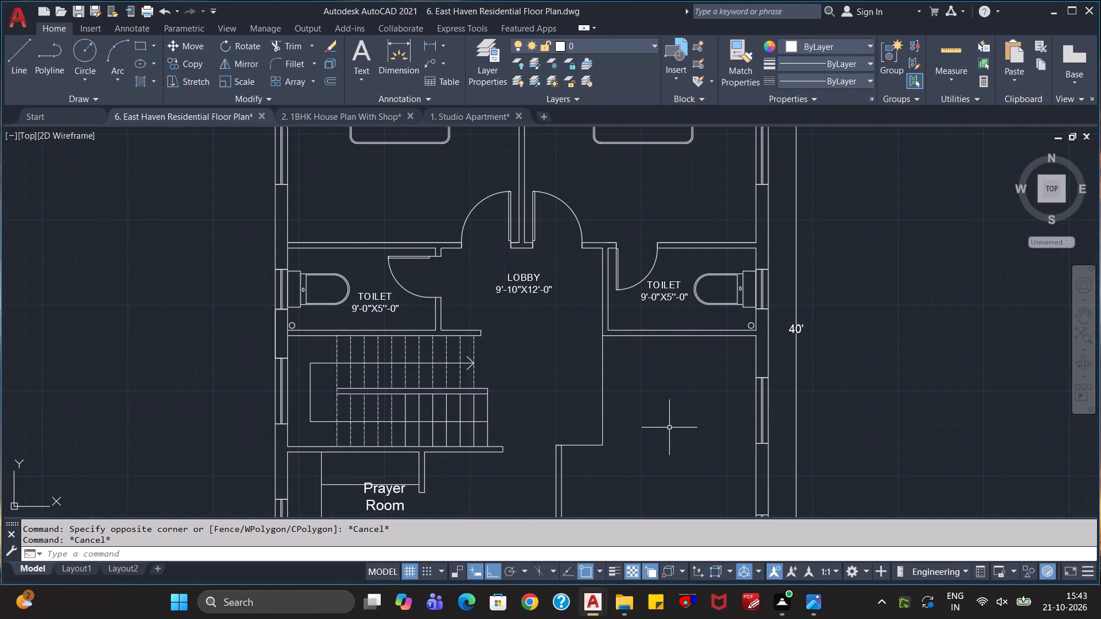
{"action": "scroll", "coordinate": [565, 464], "scroll_direction": "down", "scroll_amount": 1}
{"action": "middle_click_drag", "start_coordinate": [598, 485], "coordinate": [641, 344]}
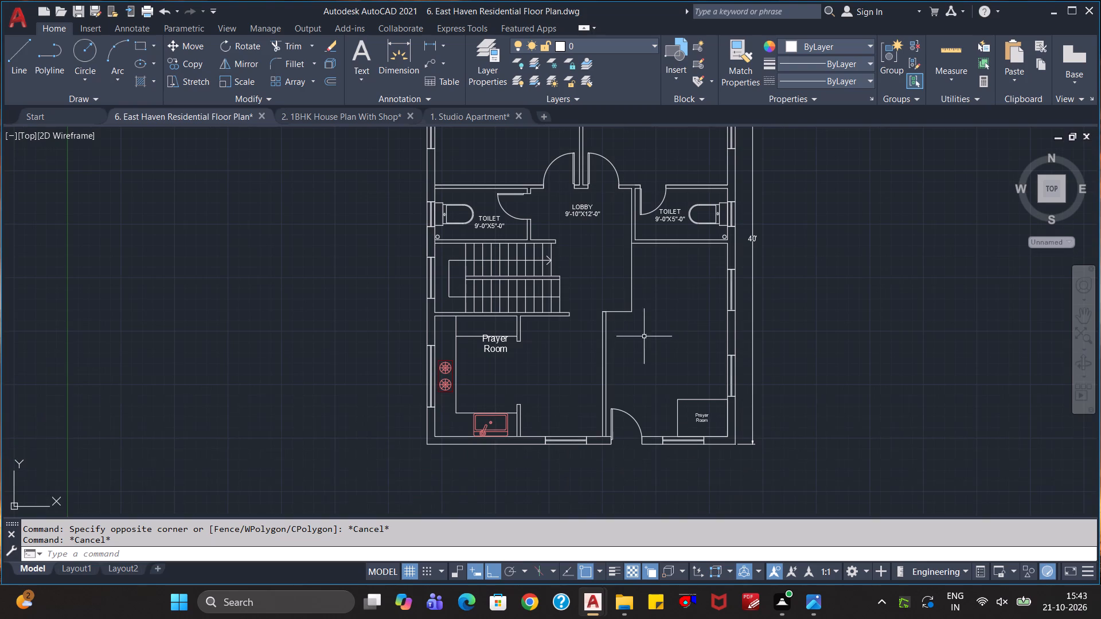
Move the large Prayer Room label beside the stove straight south by about 3 feet, into the middle of that room.
{"action": "left_click", "coordinate": [491, 347]}
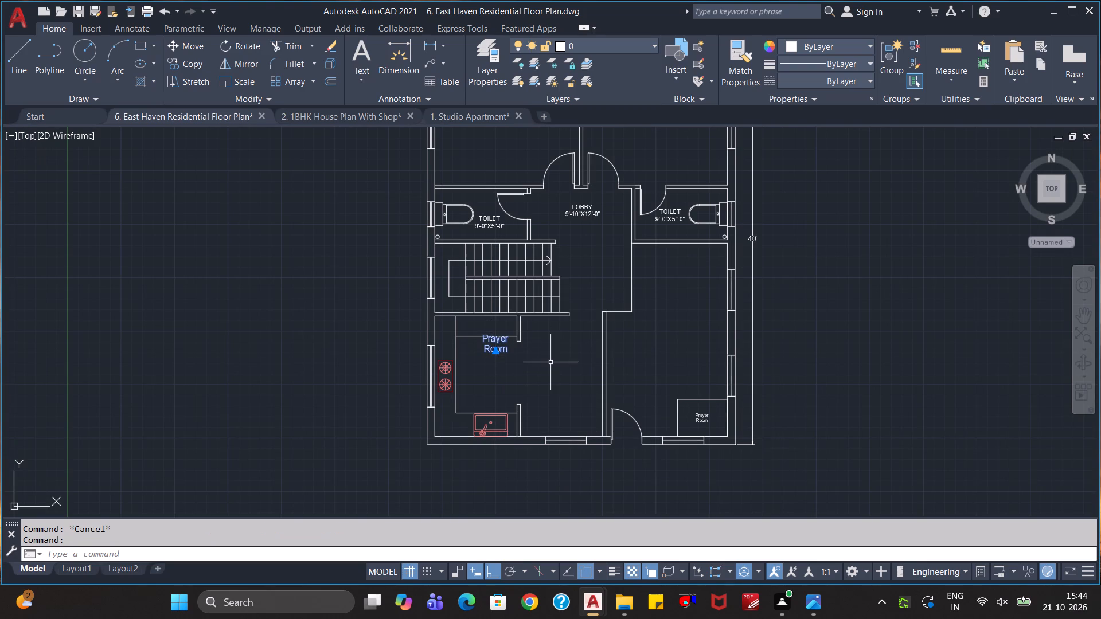
{"action": "key", "text": "m"}
{"action": "key", "text": "Return"}
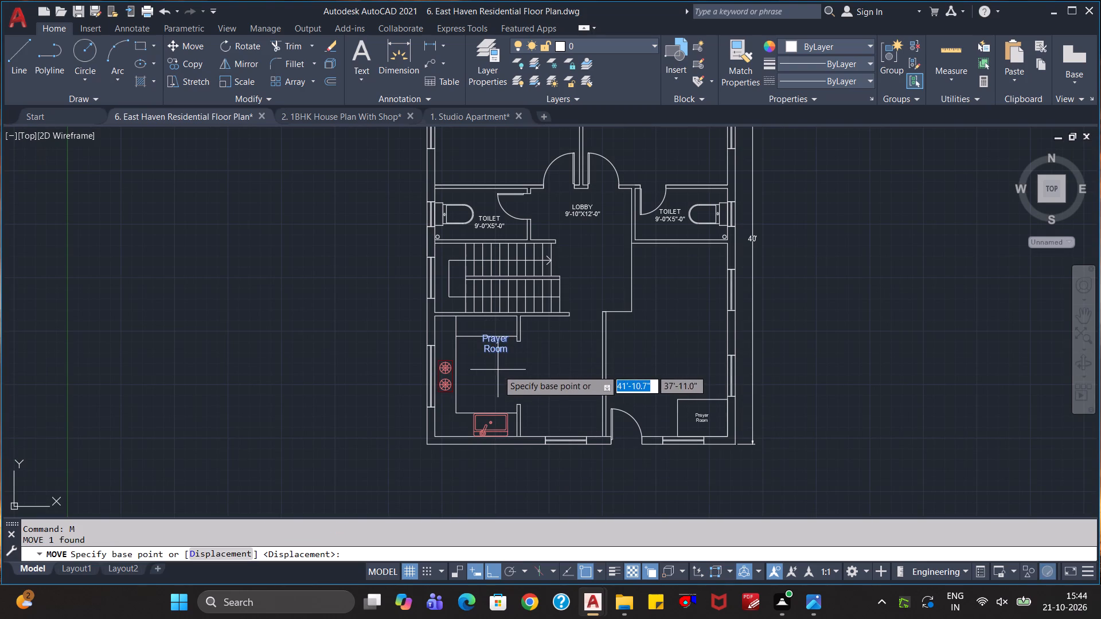
{"action": "left_click", "coordinate": [497, 347]}
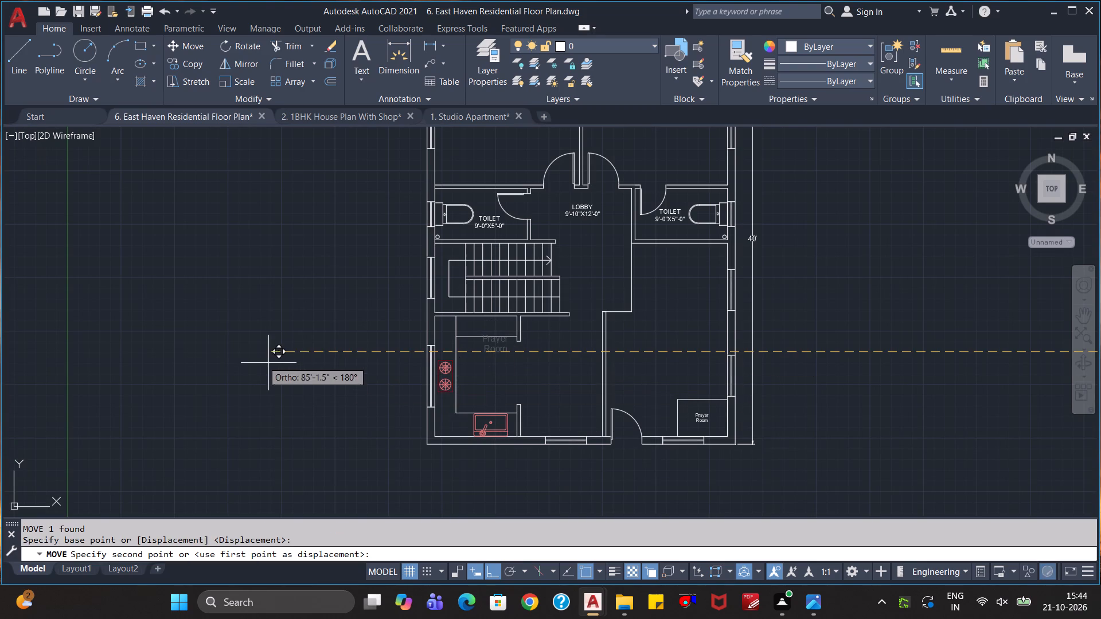
{"action": "scroll", "coordinate": [263, 353], "scroll_direction": "down", "scroll_amount": 4}
{"action": "scroll", "coordinate": [411, 398], "scroll_direction": "up", "scroll_amount": 4}
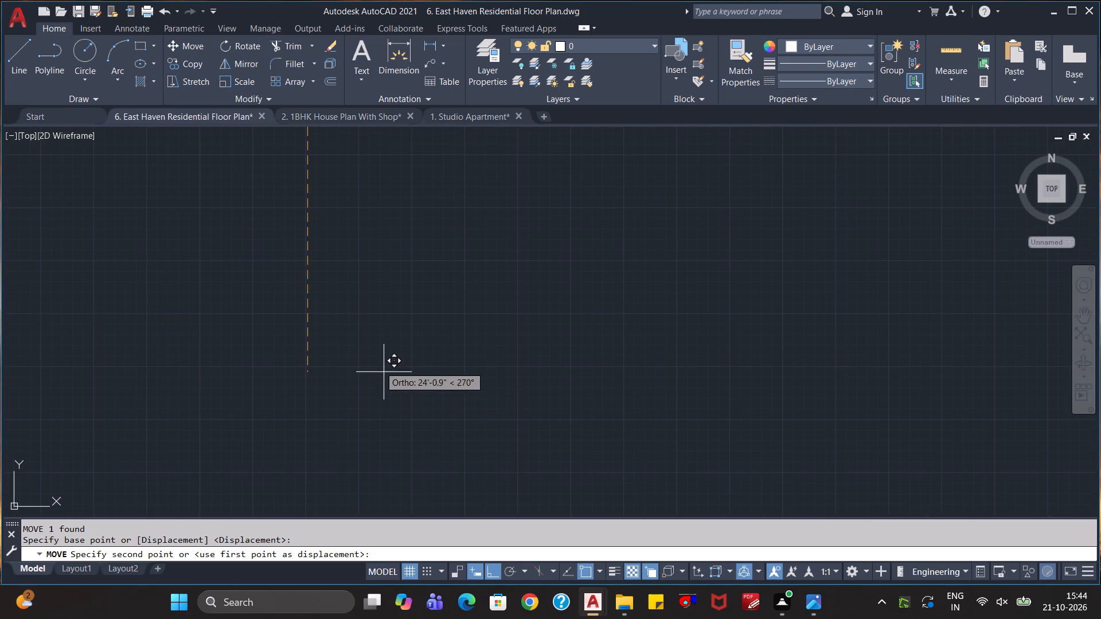
{"action": "middle_click_drag", "start_coordinate": [307, 335], "coordinate": [1053, 475]}
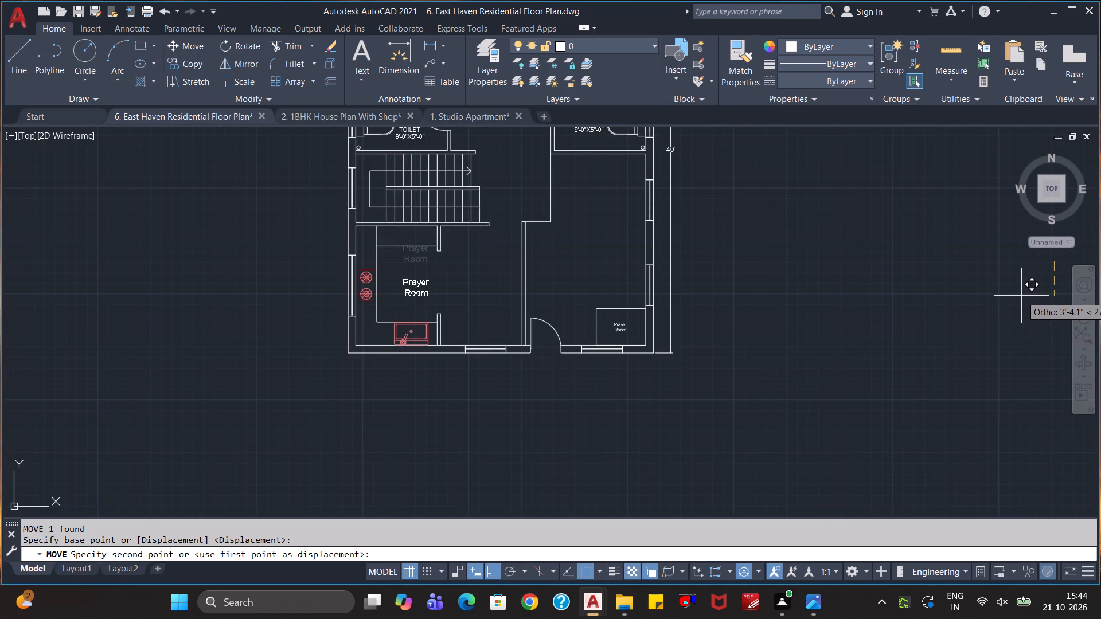
{"action": "scroll", "coordinate": [1024, 292], "scroll_direction": "up", "scroll_amount": 1}
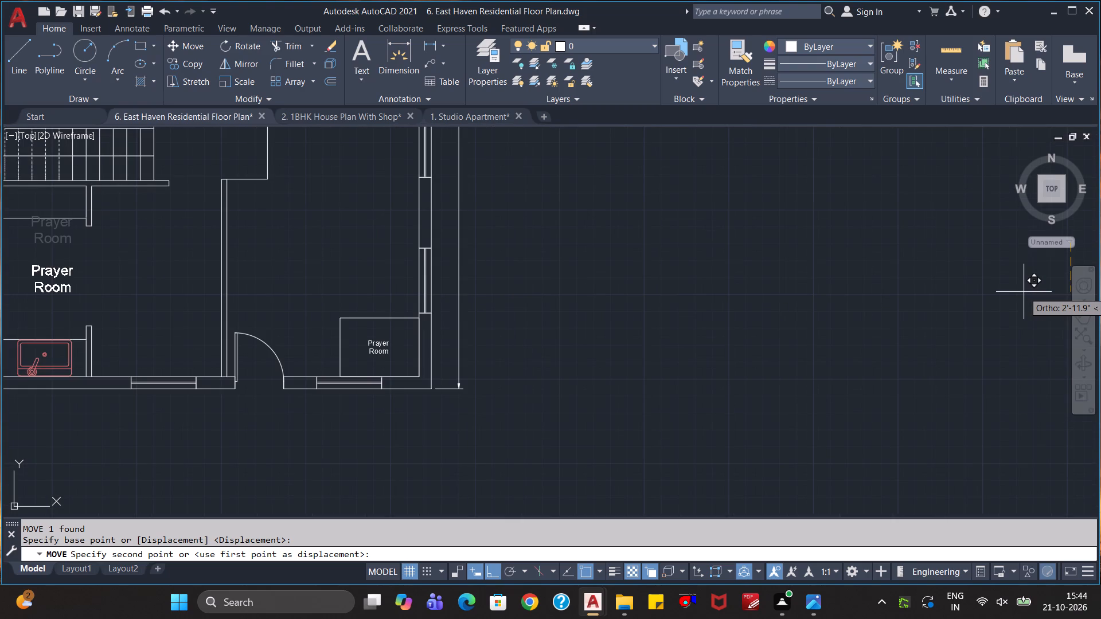
{"action": "left_click", "coordinate": [1024, 292]}
Replace the text of the large Prayer Room label beside the stove with KITCHEN.
{"action": "scroll", "coordinate": [804, 385], "scroll_direction": "down", "scroll_amount": 1}
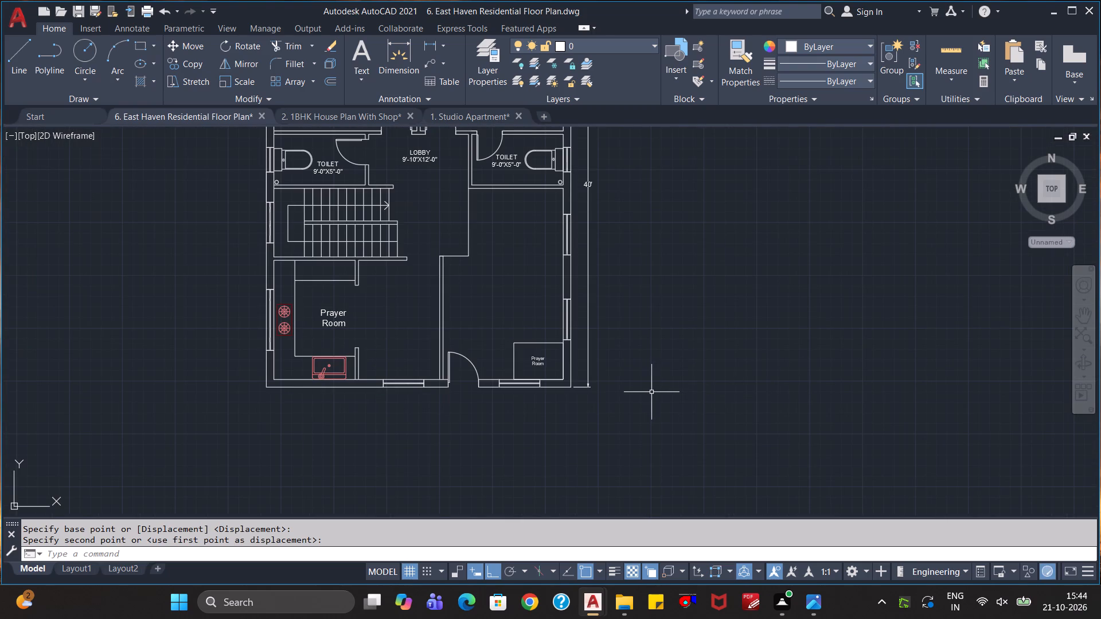
{"action": "left_click", "coordinate": [330, 314]}
{"action": "double_click", "coordinate": [331, 312]}
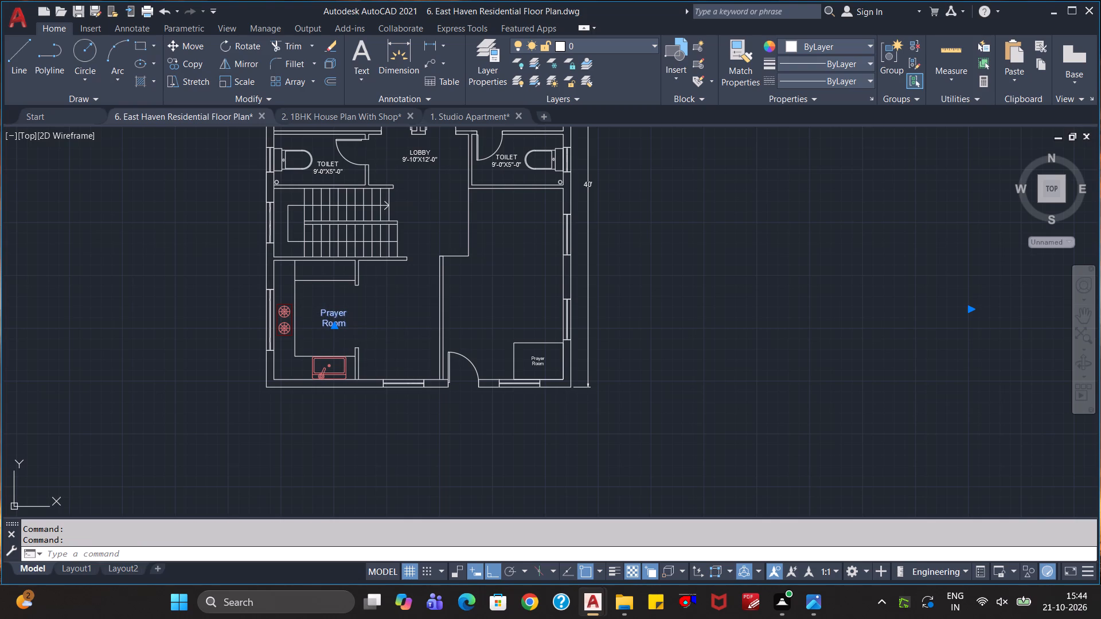
{"action": "key", "text": "ctrl+a"}
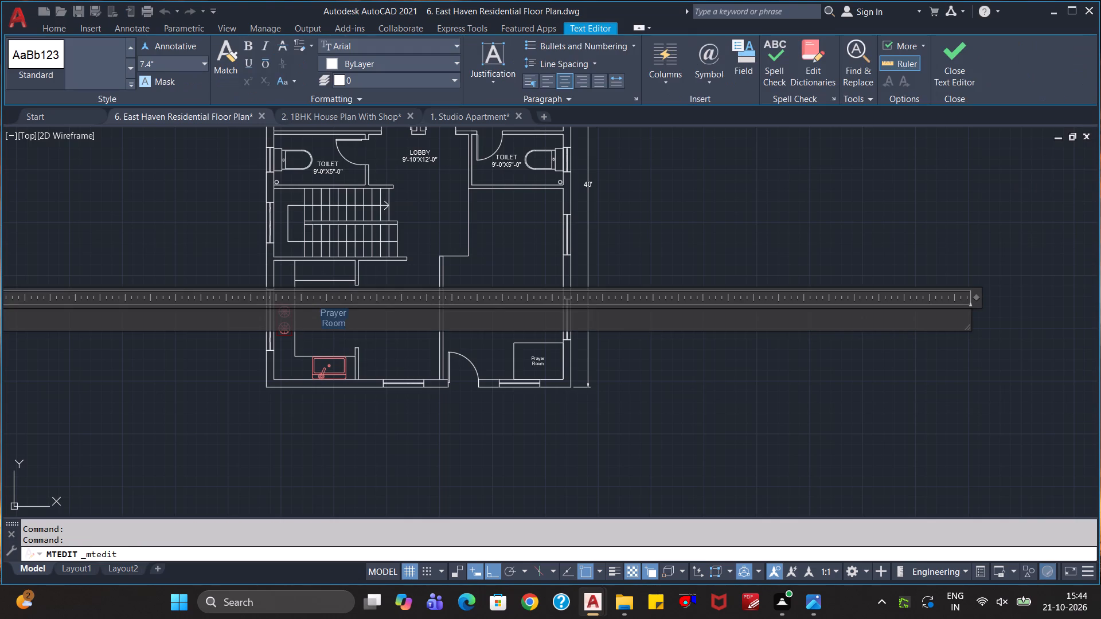
{"action": "type", "text": "kI"}
{"action": "key", "text": "t"}
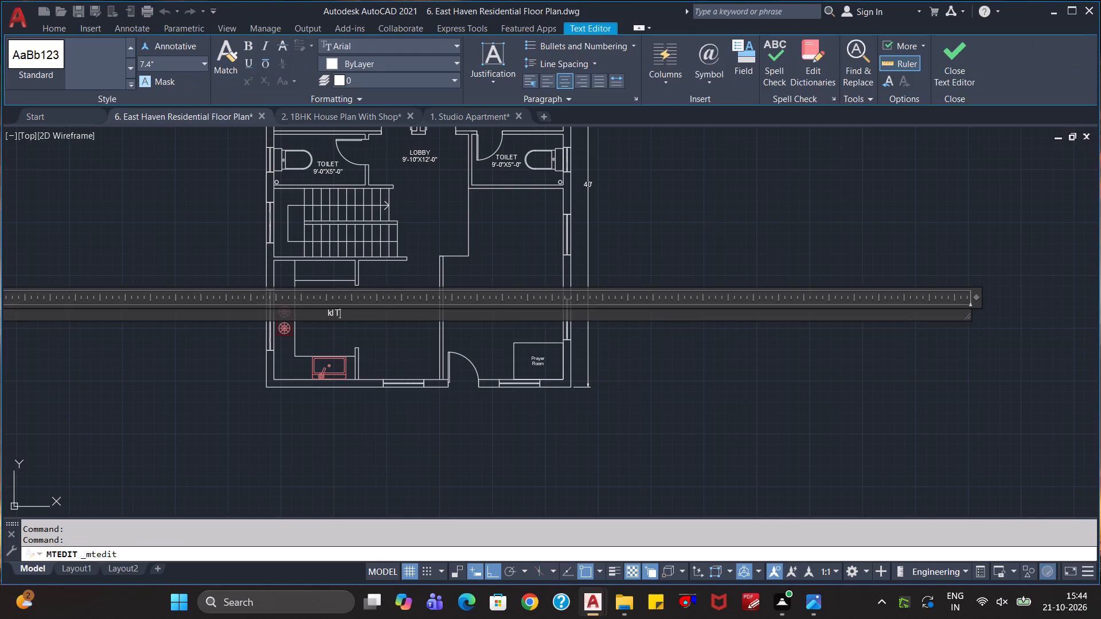
{"action": "key", "text": "BackSpace"}
{"action": "key", "text": "BackSpace"}
{"action": "key", "text": "BackSpace"}
{"action": "type", "text": "KITCHEN"}
Add a second line reading 8'-0"X11'-9" beneath KITCHEN in the same label and finish editing.
{"action": "key", "text": "Return"}
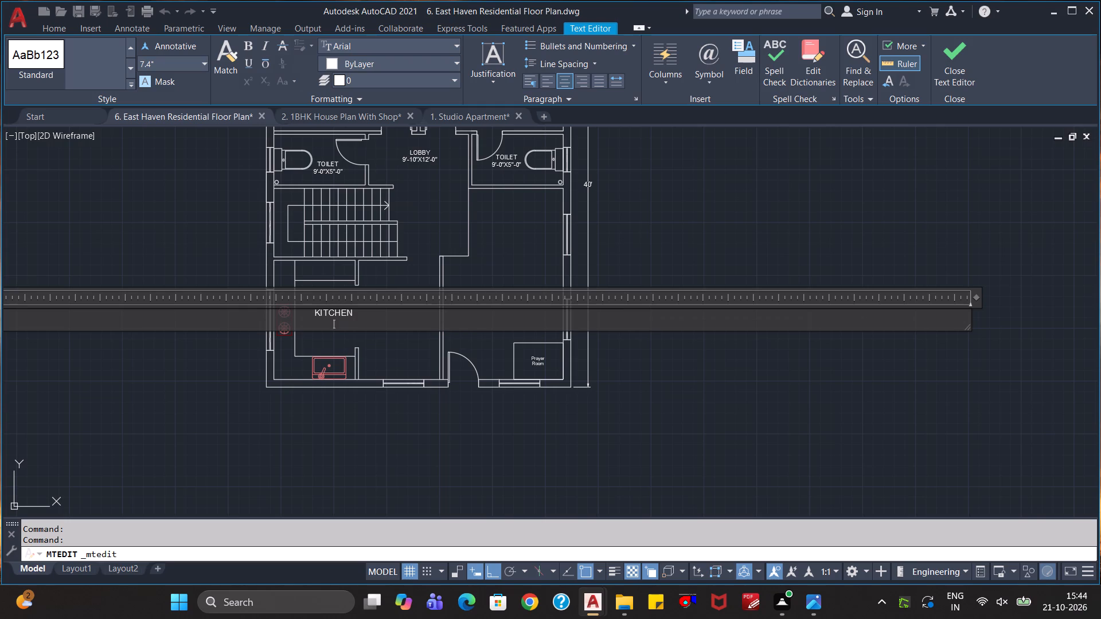
{"action": "key", "text": "8"}
{"action": "key", "text": "apostrophe"}
{"action": "type", "text": "-0"}
{"action": "key", "text": "shift+quotedbl"}
{"action": "key", "text": "x"}
{"action": "type", "text": "11"}
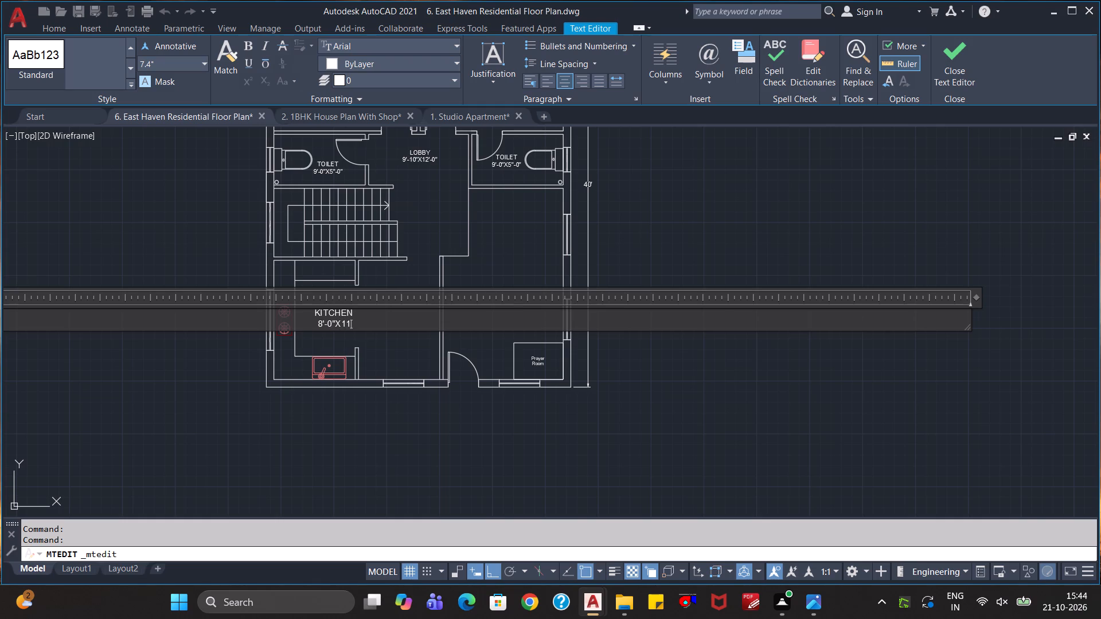
{"action": "key", "text": "apostrophe"}
{"action": "key", "text": "minus"}
{"action": "type", "text": "0\""}
{"action": "key", "text": "Left"}
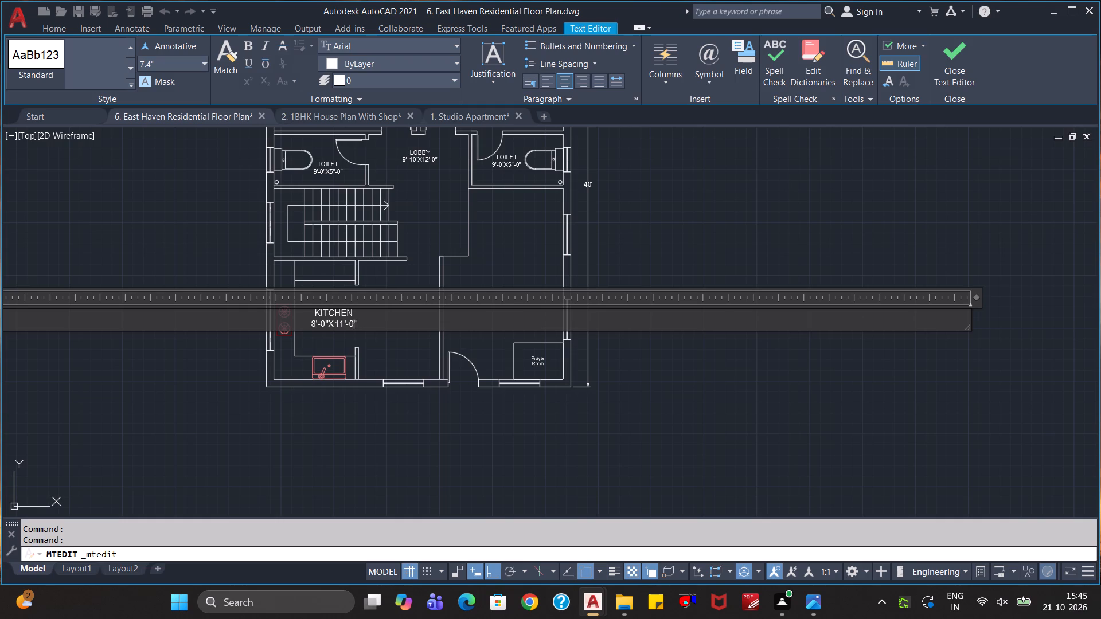
{"action": "key", "text": "BackSpace"}
{"action": "key", "text": "9"}
{"action": "left_click", "coordinate": [403, 348]}
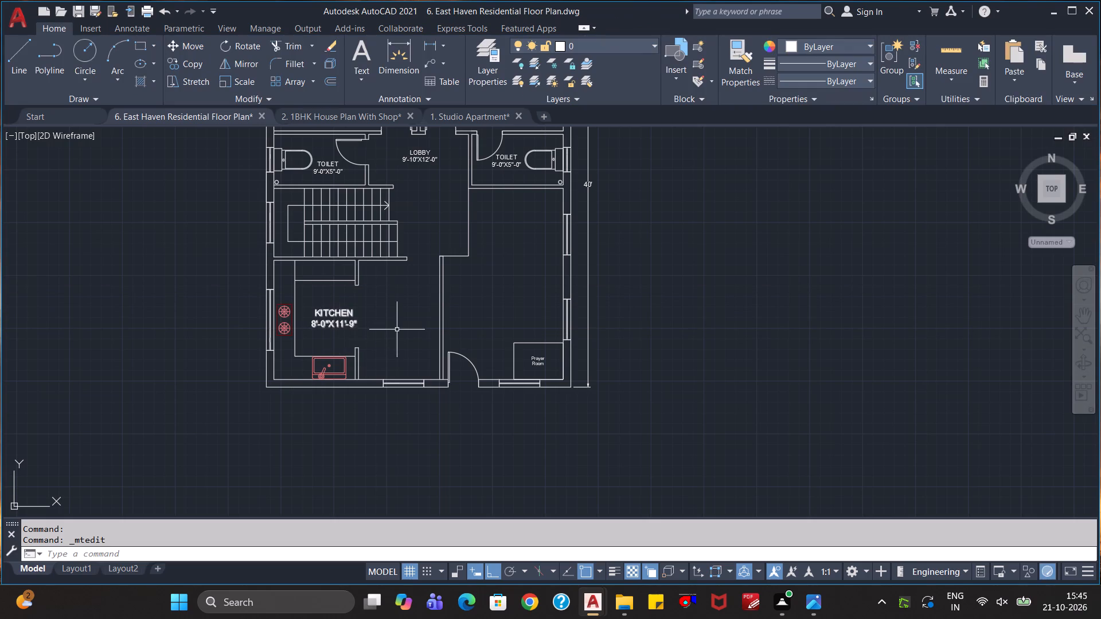
Copy the kitchen label about 6.5 feet east into the adjoining space, and place two copies straight north below the northwest bedroom's bed.
{"action": "left_click", "coordinate": [331, 323]}
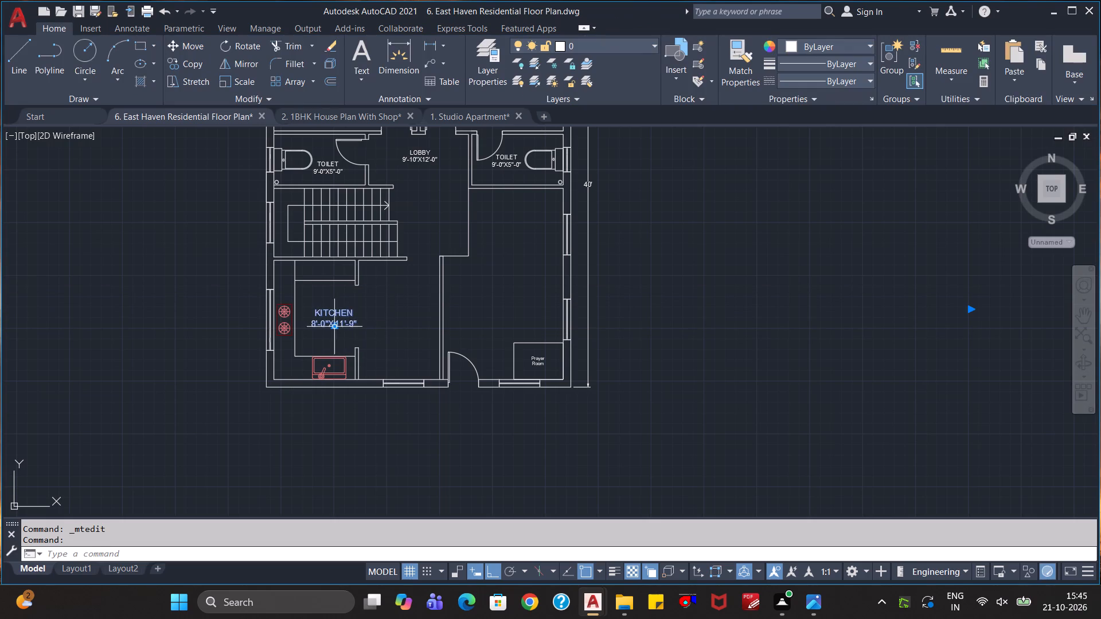
{"action": "type", "text": "CO"}
{"action": "key", "text": "Return"}
{"action": "left_click", "coordinate": [335, 323]}
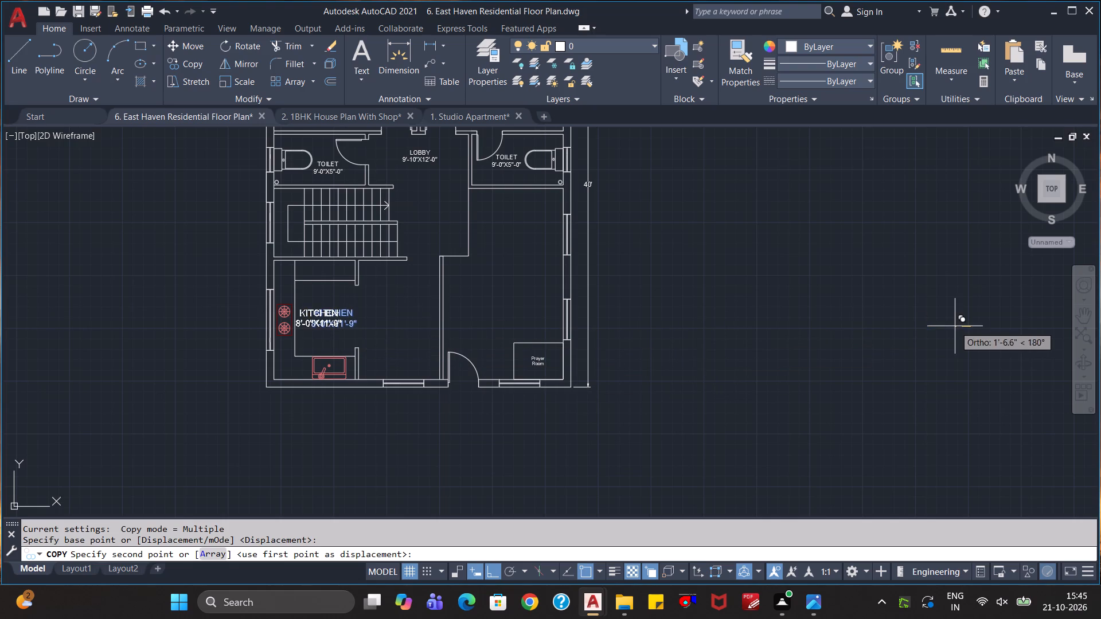
{"action": "left_click", "coordinate": [1038, 314]}
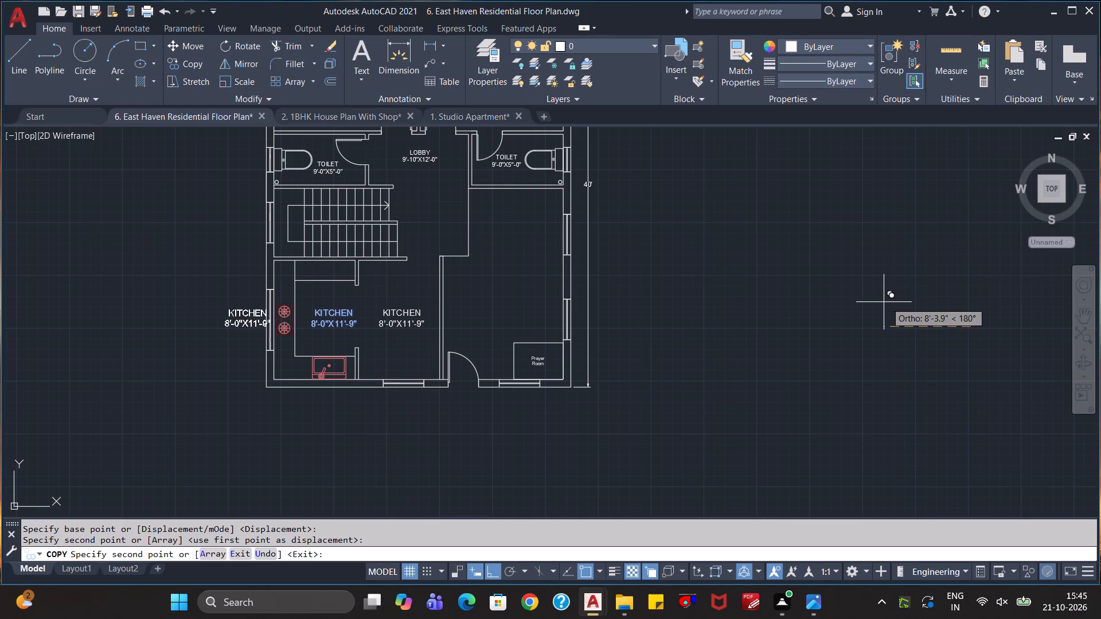
{"action": "scroll", "coordinate": [884, 302], "scroll_direction": "down", "scroll_amount": 1}
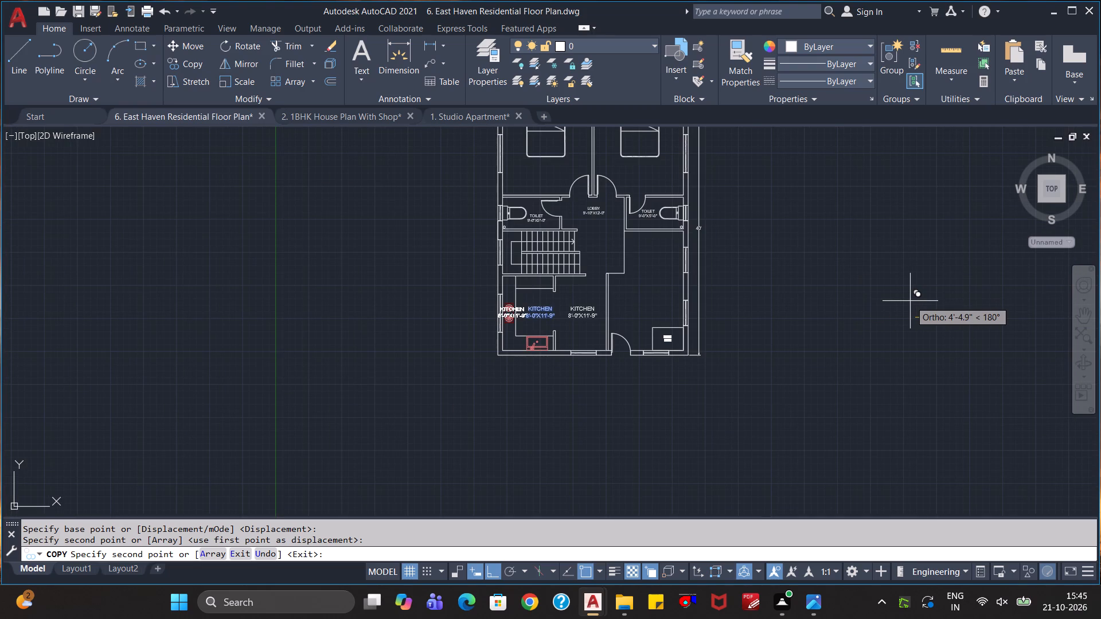
{"action": "middle_click_drag", "start_coordinate": [1021, 269], "coordinate": [1015, 272]}
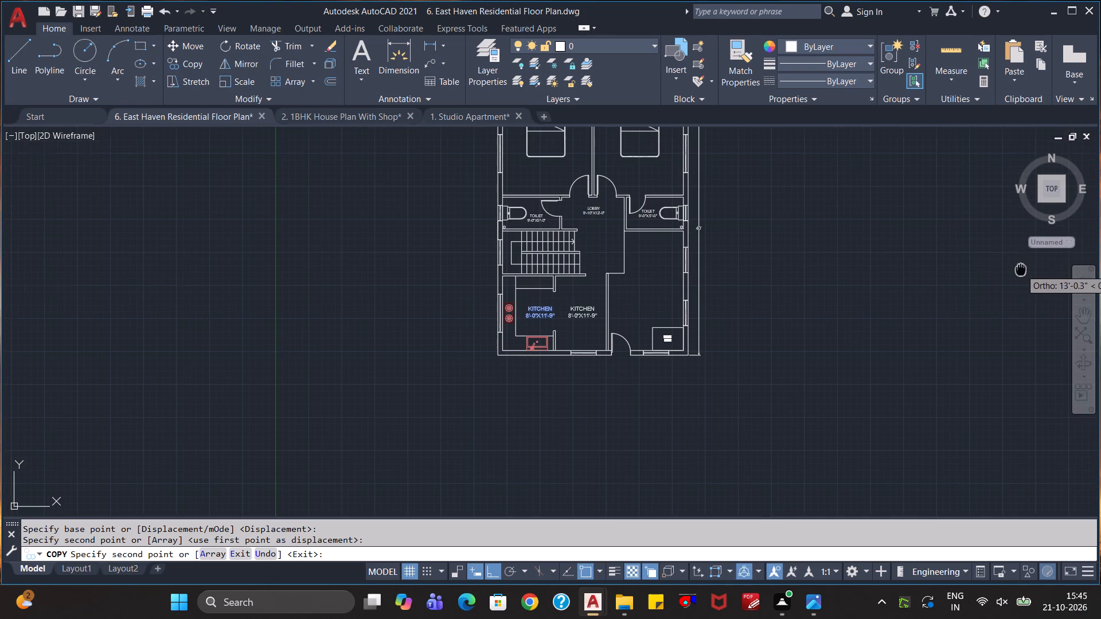
{"action": "middle_click_drag", "start_coordinate": [1015, 272], "coordinate": [787, 406]}
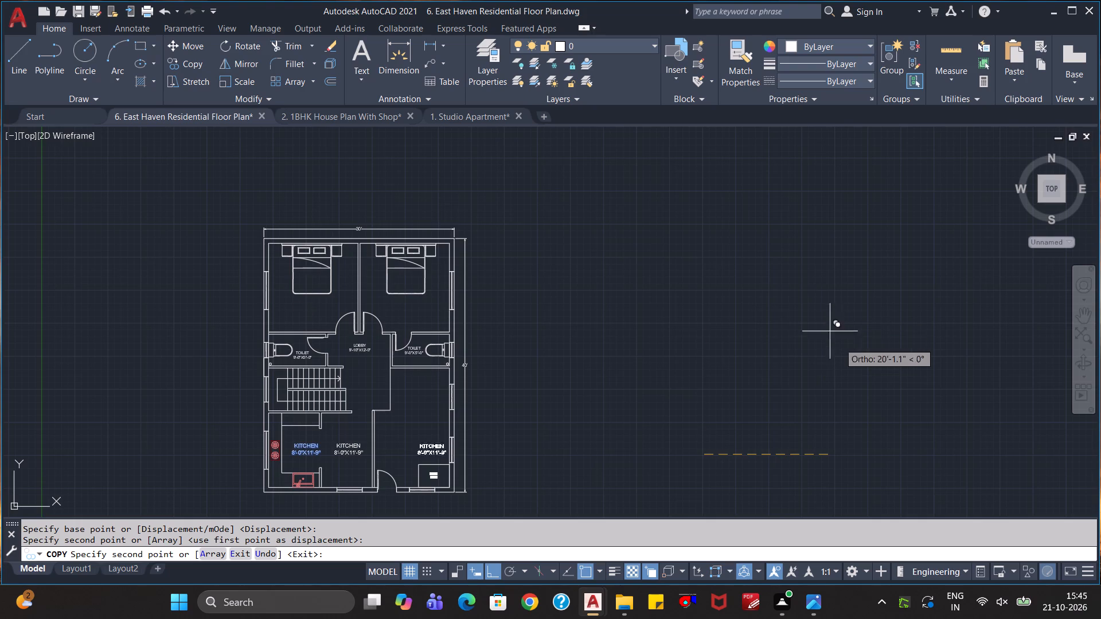
{"action": "left_click", "coordinate": [809, 311]}
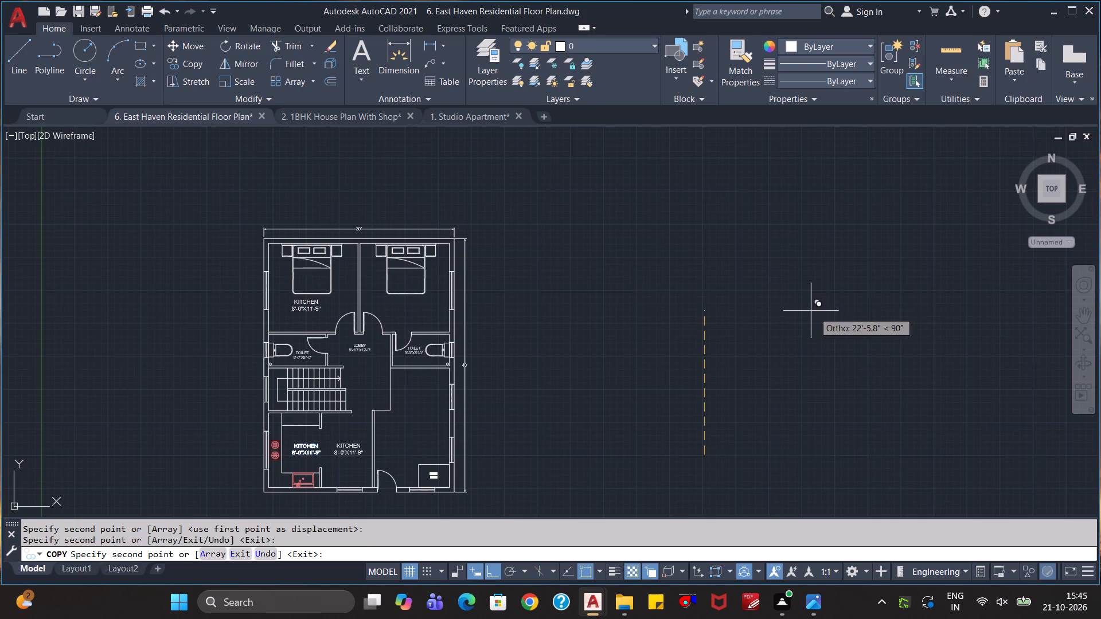
{"action": "left_click", "coordinate": [830, 316]}
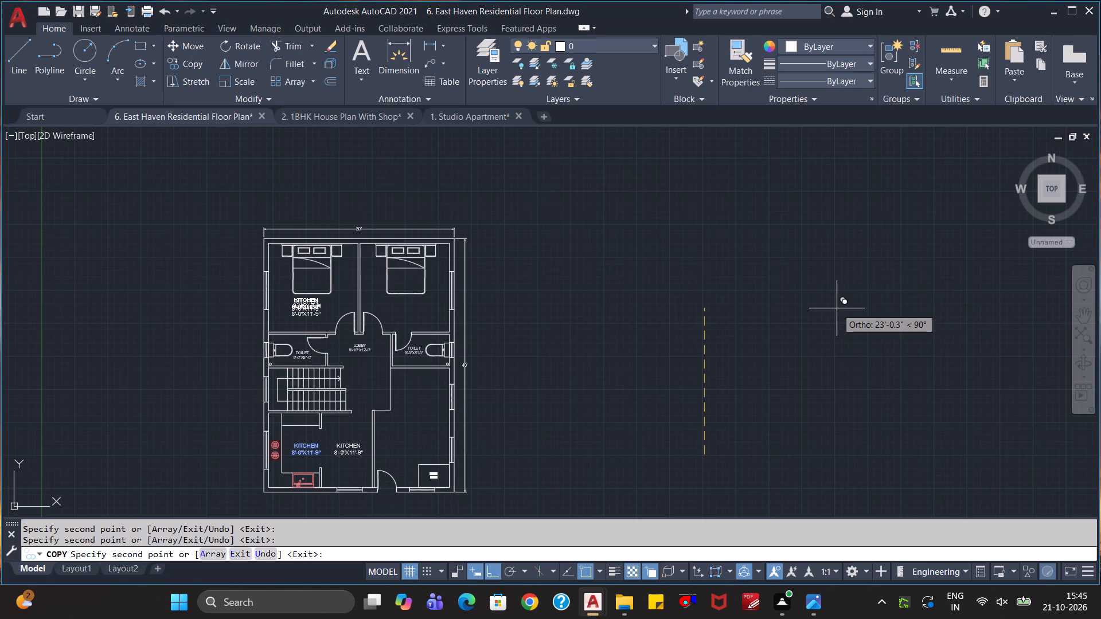
With Ortho off, place further label copies in the northeast bedroom, the large southeast room, and outside the plan to its north and south.
{"action": "key", "text": "F8"}
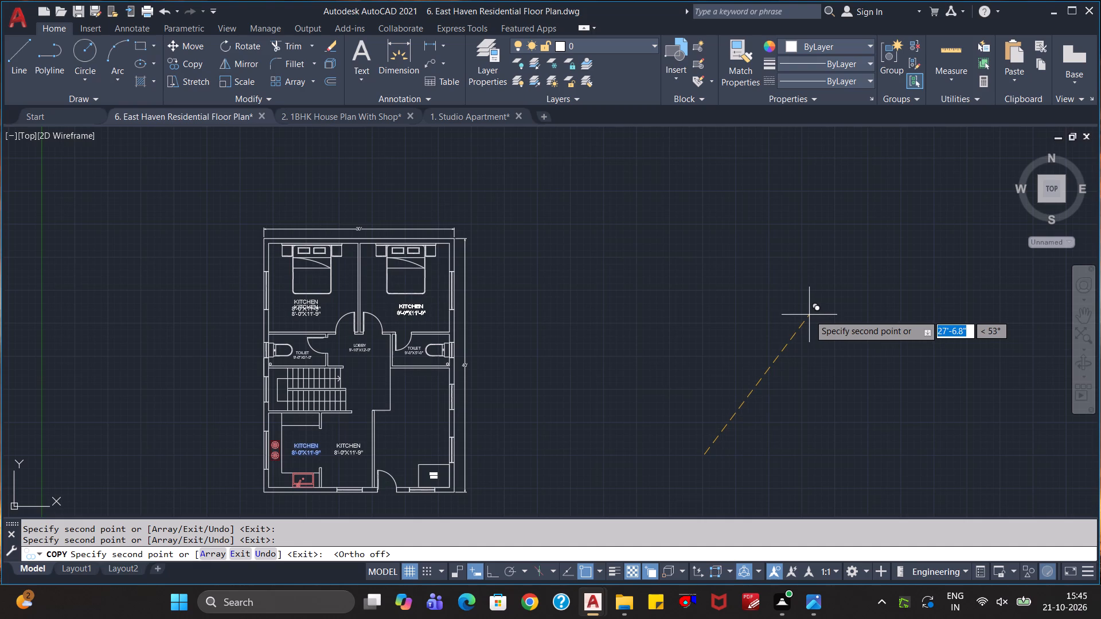
{"action": "left_click", "coordinate": [809, 315]}
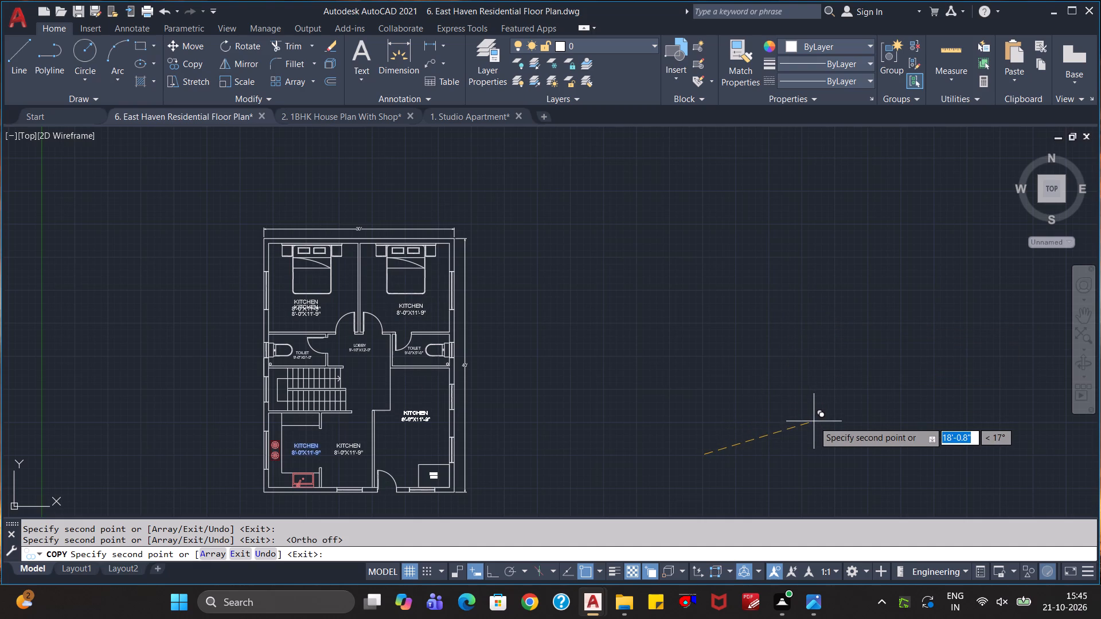
{"action": "left_click", "coordinate": [815, 423]}
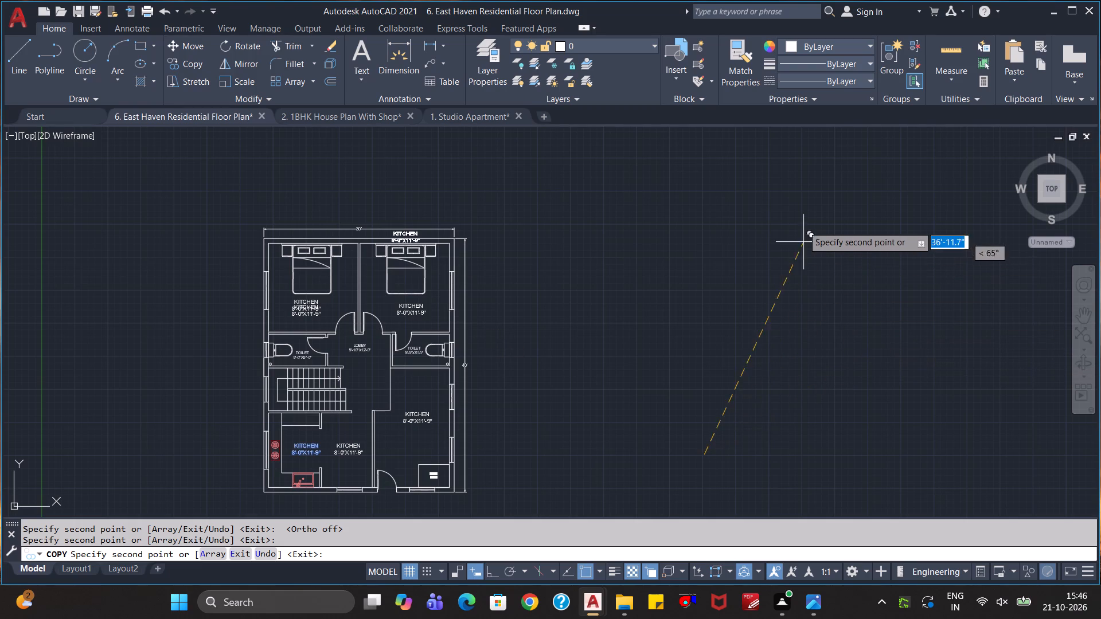
{"action": "left_click", "coordinate": [760, 207]}
{"action": "scroll", "coordinate": [775, 273], "scroll_direction": "down", "scroll_amount": 1}
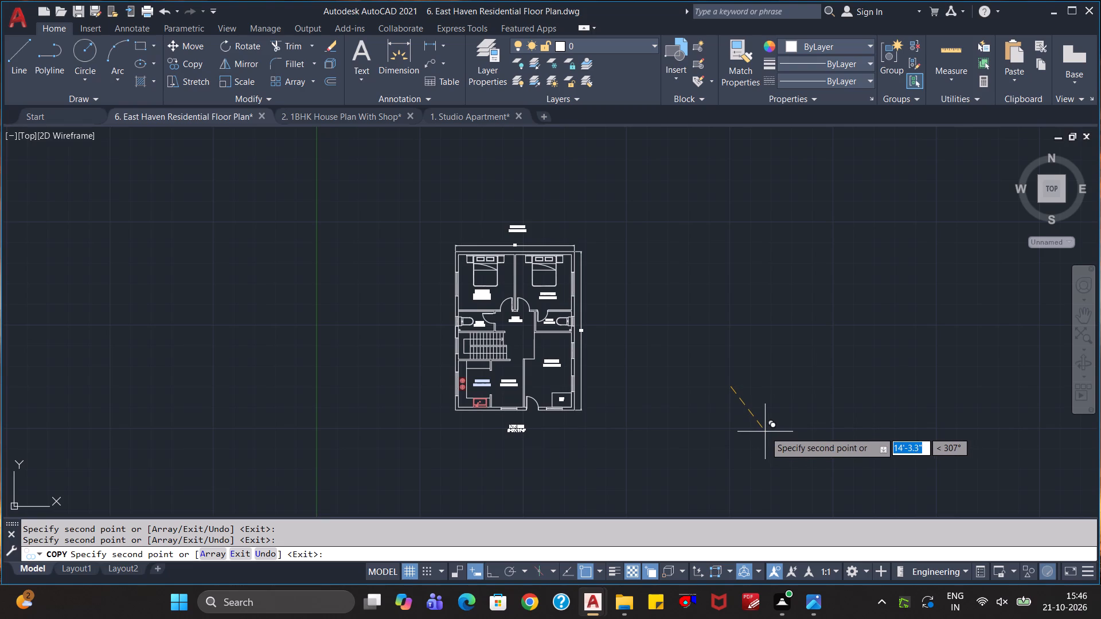
{"action": "left_click", "coordinate": [765, 432]}
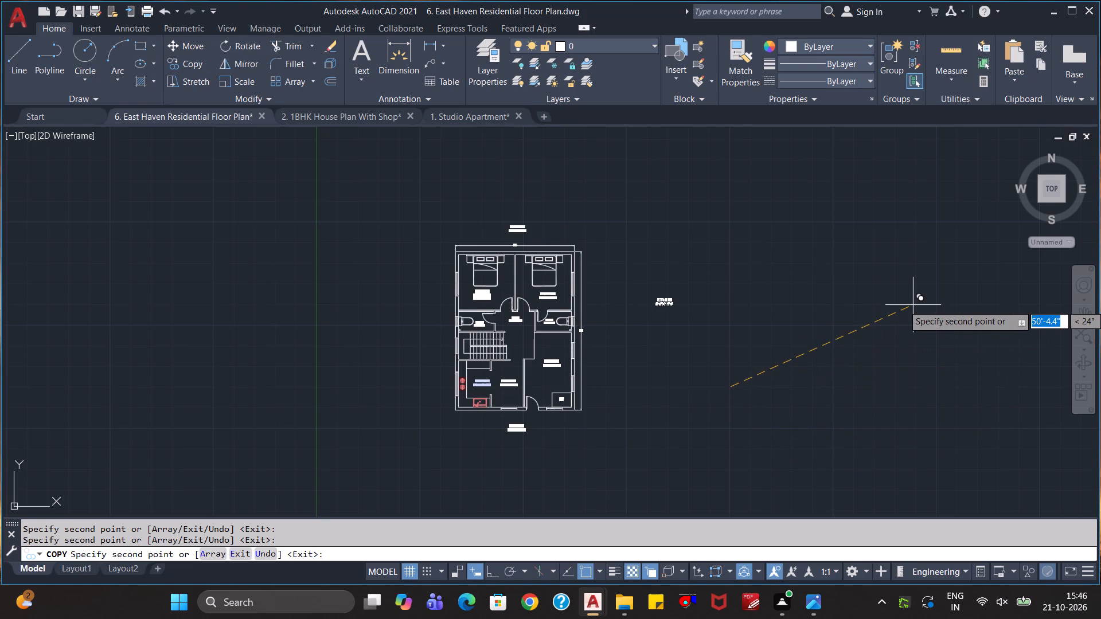
{"action": "key", "text": "Escape"}
{"action": "key", "text": "Escape"}
Replace the whole KITCHEN label in the northeast bedroom with the text BEDROOM-2.
{"action": "scroll", "coordinate": [649, 356], "scroll_direction": "up", "scroll_amount": 2}
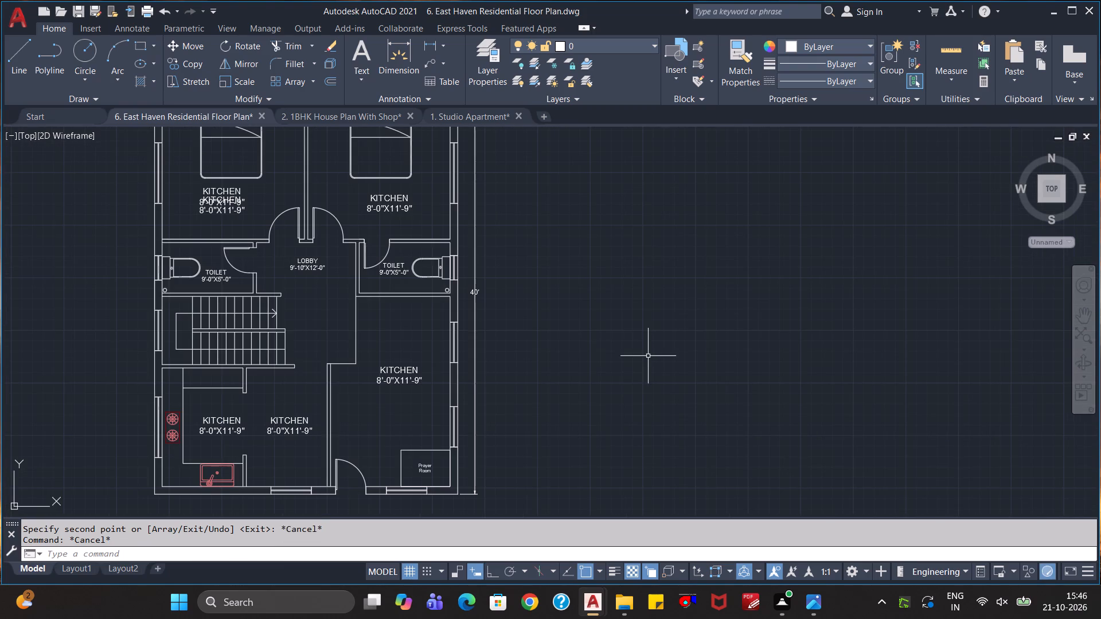
{"action": "middle_click_drag", "start_coordinate": [600, 343], "coordinate": [737, 392]}
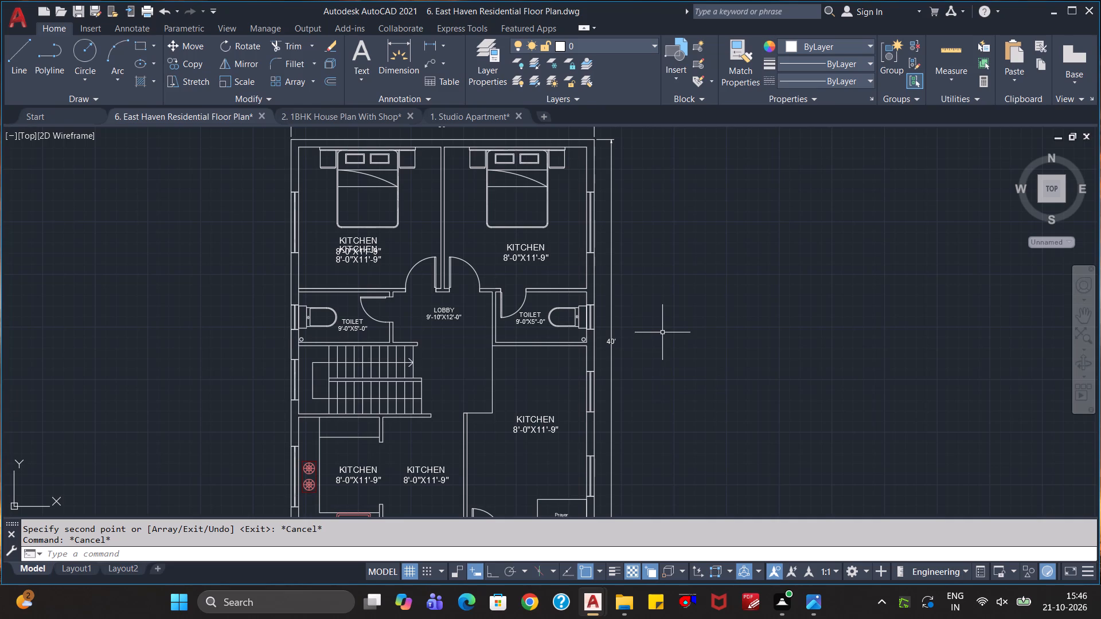
{"action": "double_click", "coordinate": [530, 249]}
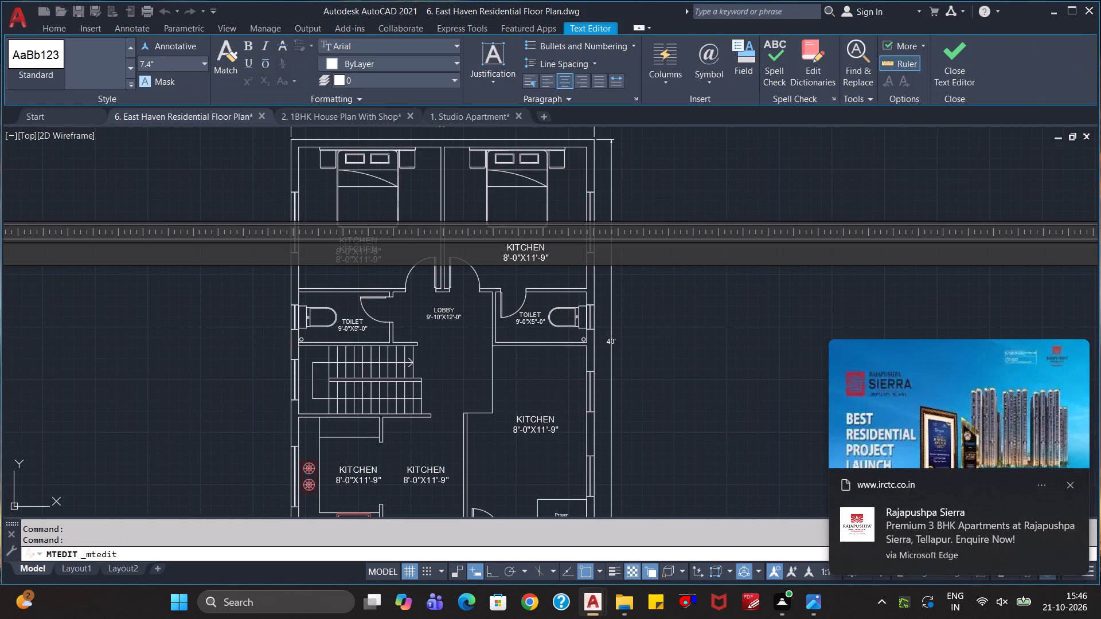
{"action": "left_click", "coordinate": [551, 258]}
{"action": "key", "text": "ctrl+a"}
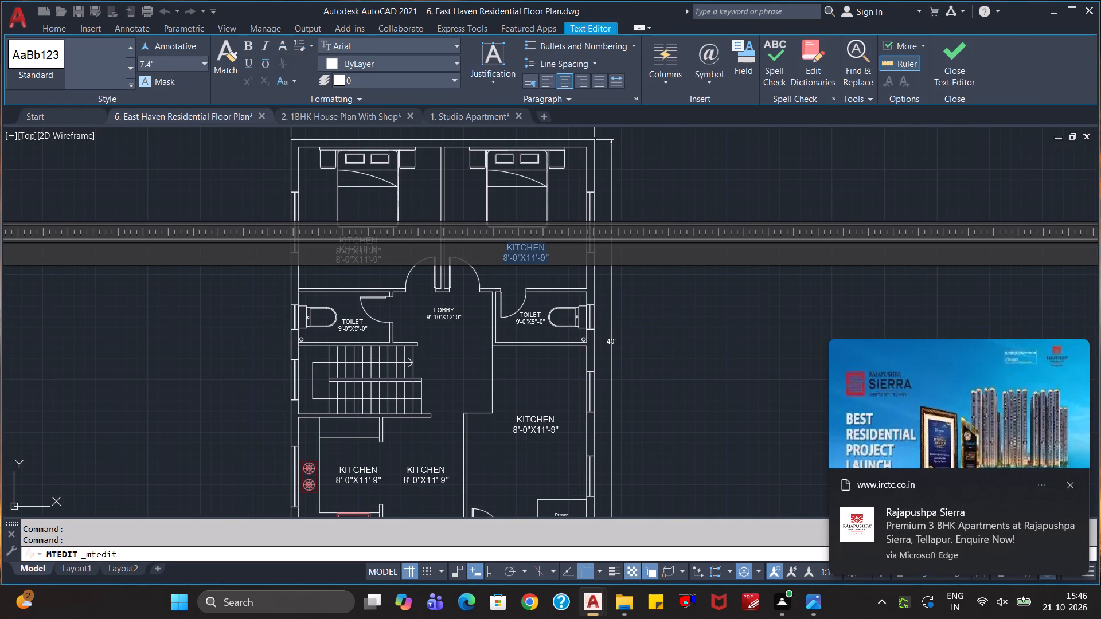
{"action": "key", "text": "shift+b"}
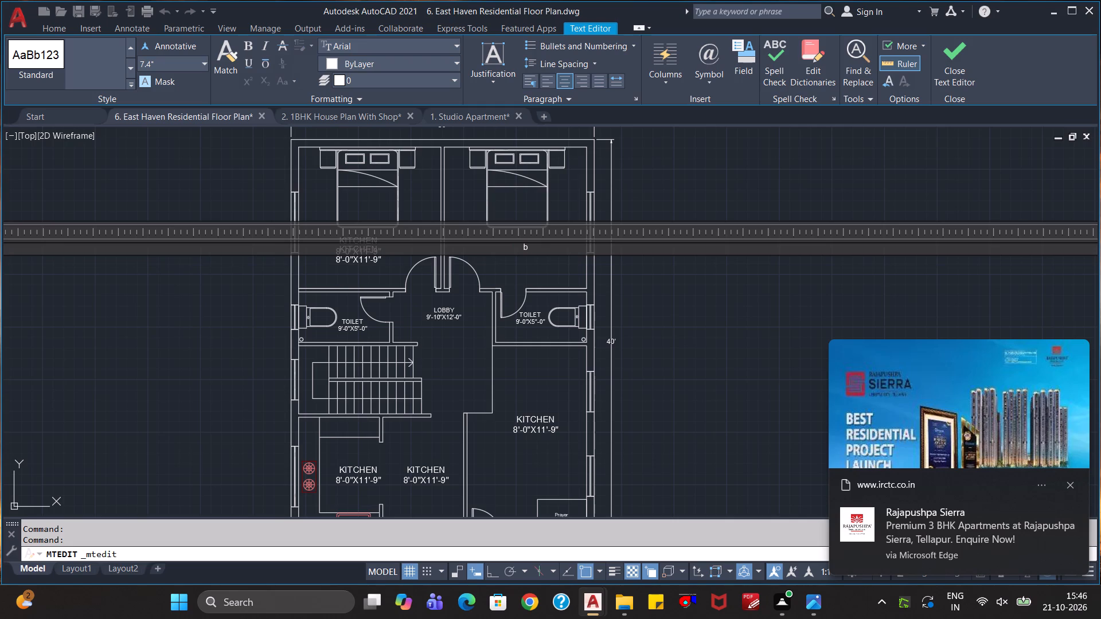
{"action": "key", "text": "BackSpace"}
{"action": "type", "text": "BEDROOM"}
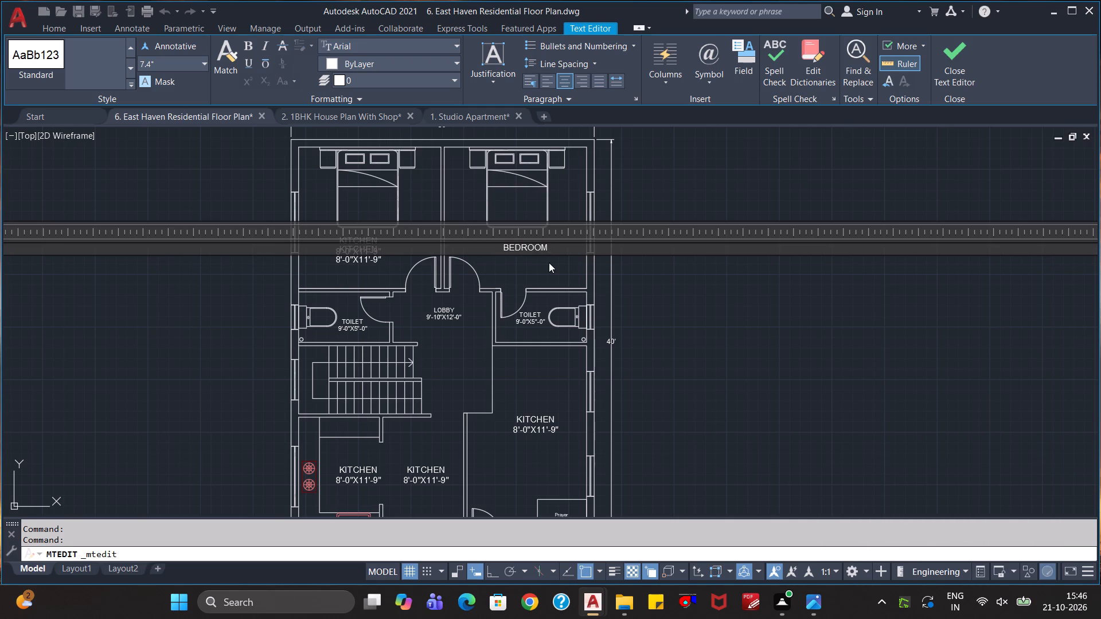
{"action": "key", "text": "minus"}
{"action": "key", "text": "2"}
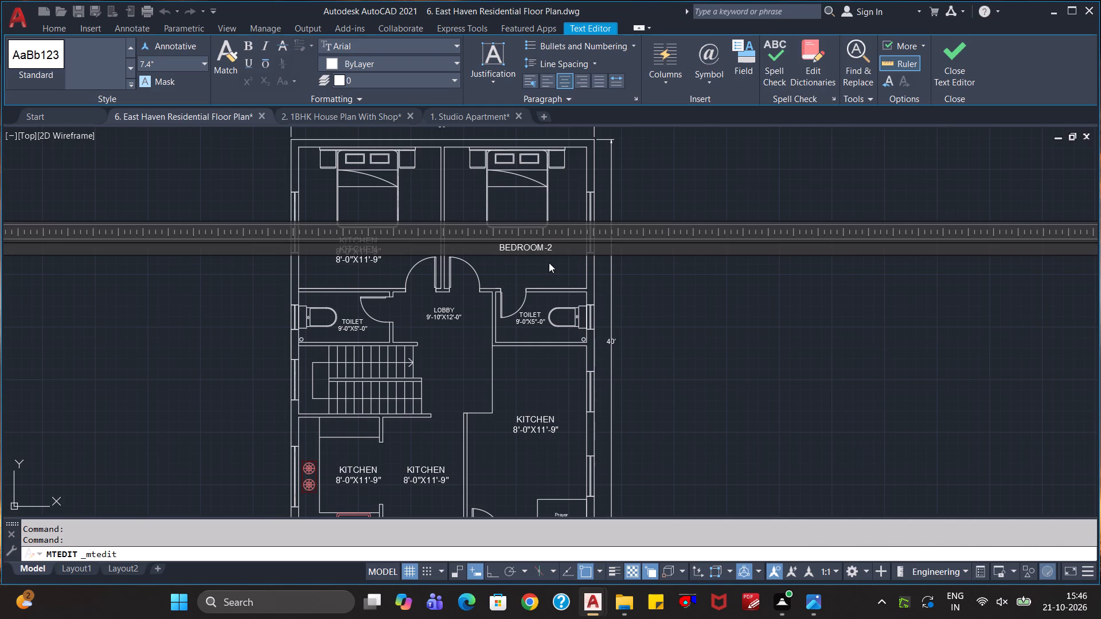
Add a second line reading 14'-0"X14'-0" beneath BEDROOM-2 in the same label.
{"action": "key", "text": "Return"}
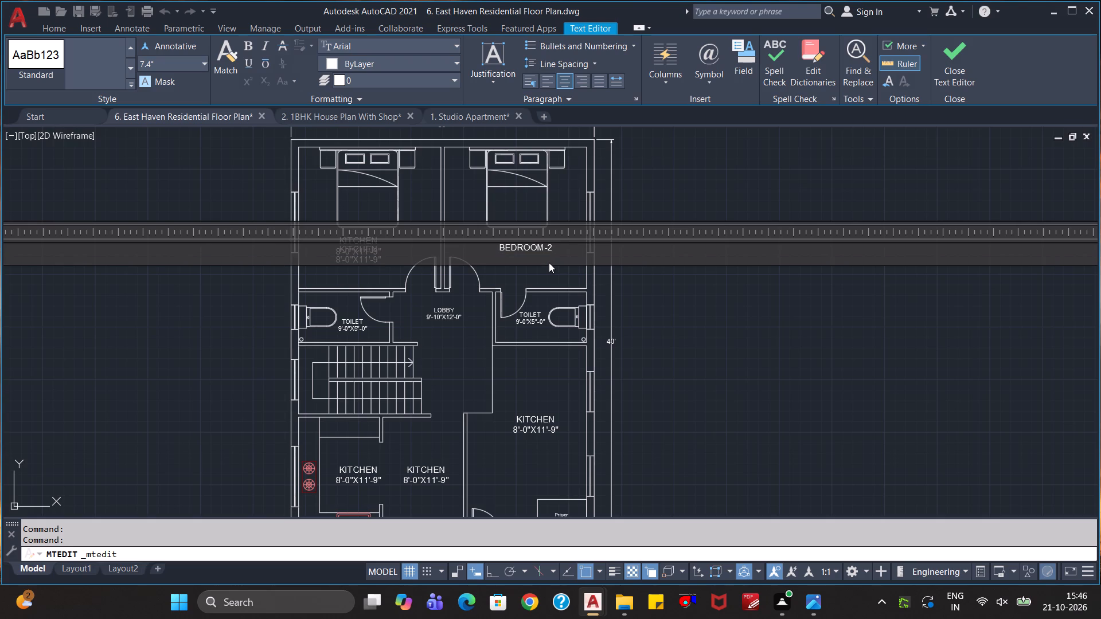
{"action": "type", "text": "14'"}
{"action": "type", "text": "-0\""}
{"action": "type", "text": "X14"}
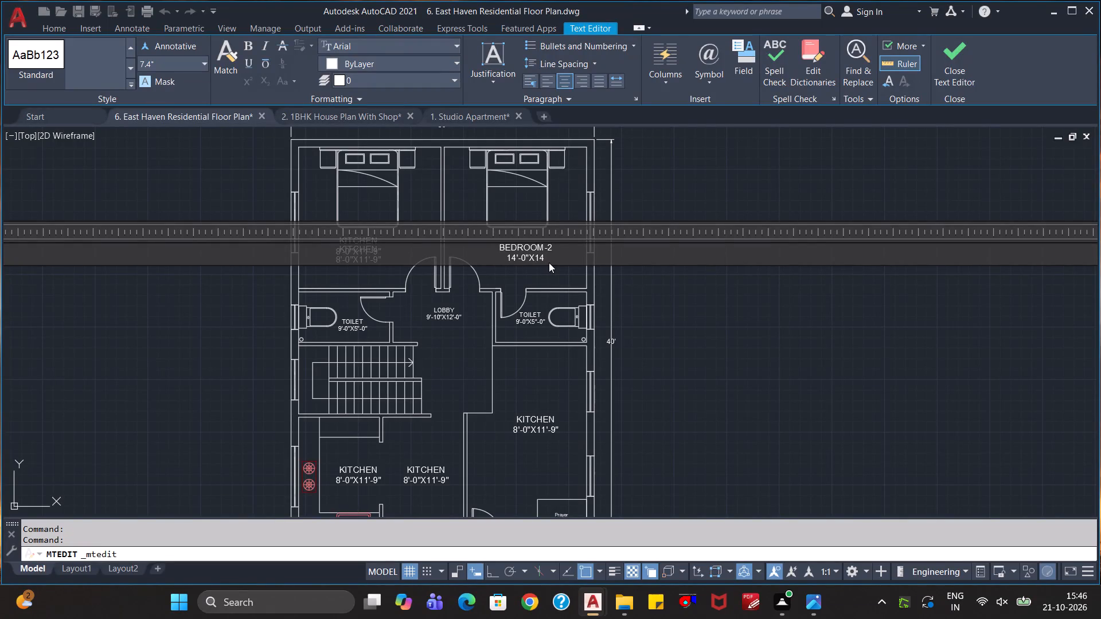
{"action": "key", "text": "apostrophe"}
{"action": "type", "text": "-0\""}
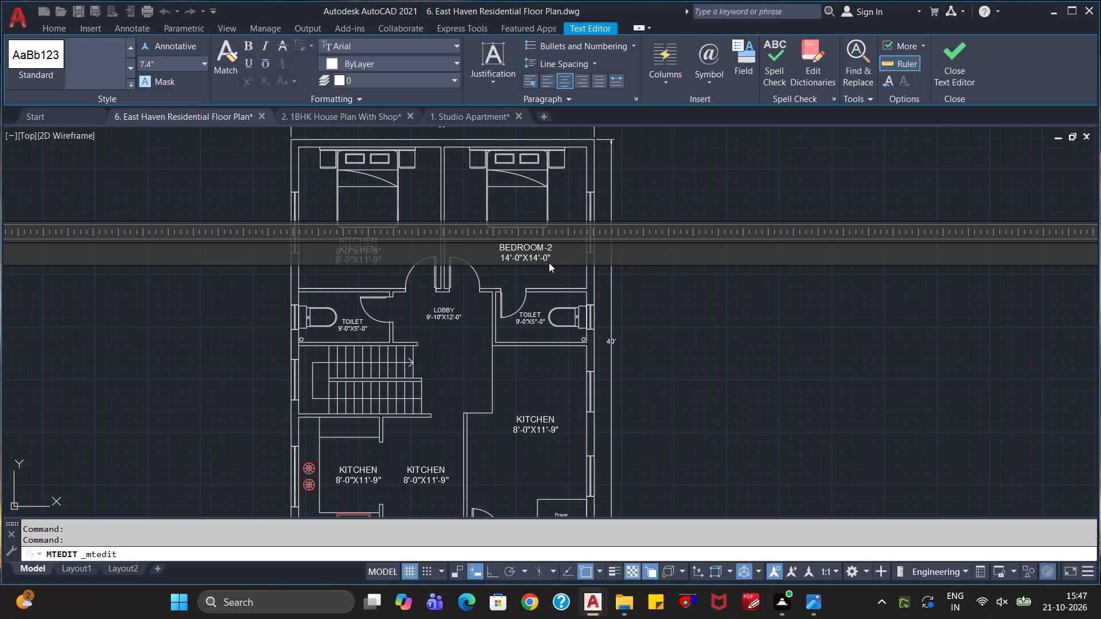
Change the first dimension in the BEDROOM-2 label to 14'-1", keeping the size on one line, and finish editing.
{"action": "key", "text": "Left"}
{"action": "key", "text": "Left"}
{"action": "key", "text": "Left"}
{"action": "key", "text": "Left"}
{"action": "key", "text": "Left"}
{"action": "key", "text": "Left"}
{"action": "key", "text": "Left"}
{"action": "key", "text": "Left"}
{"action": "key", "text": "BackSpace"}
{"action": "key", "text": "1"}
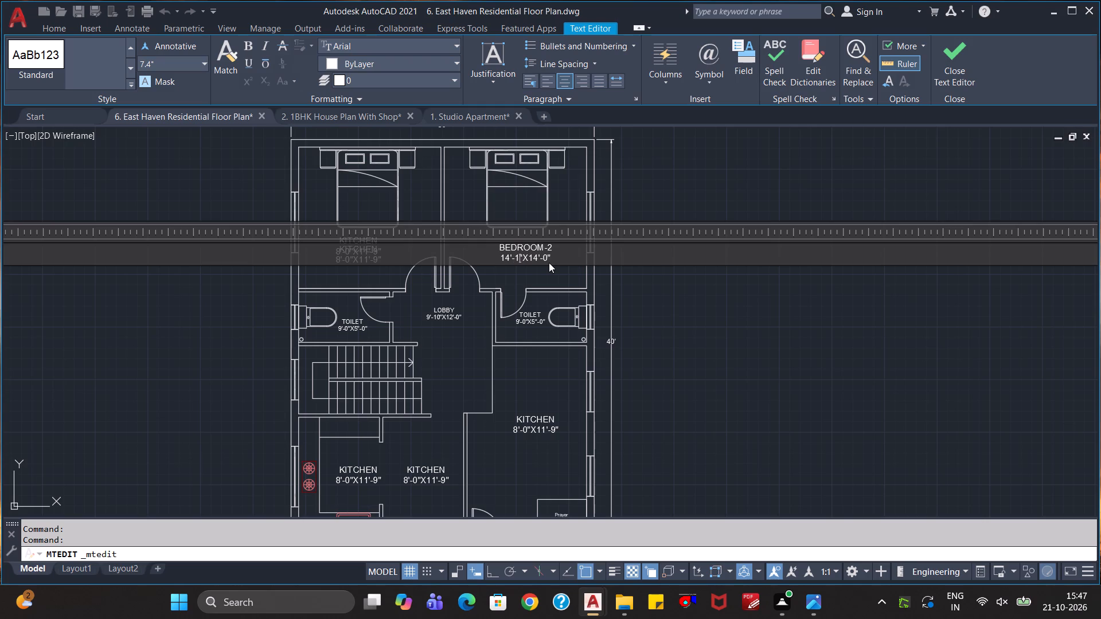
{"action": "key", "text": "Return"}
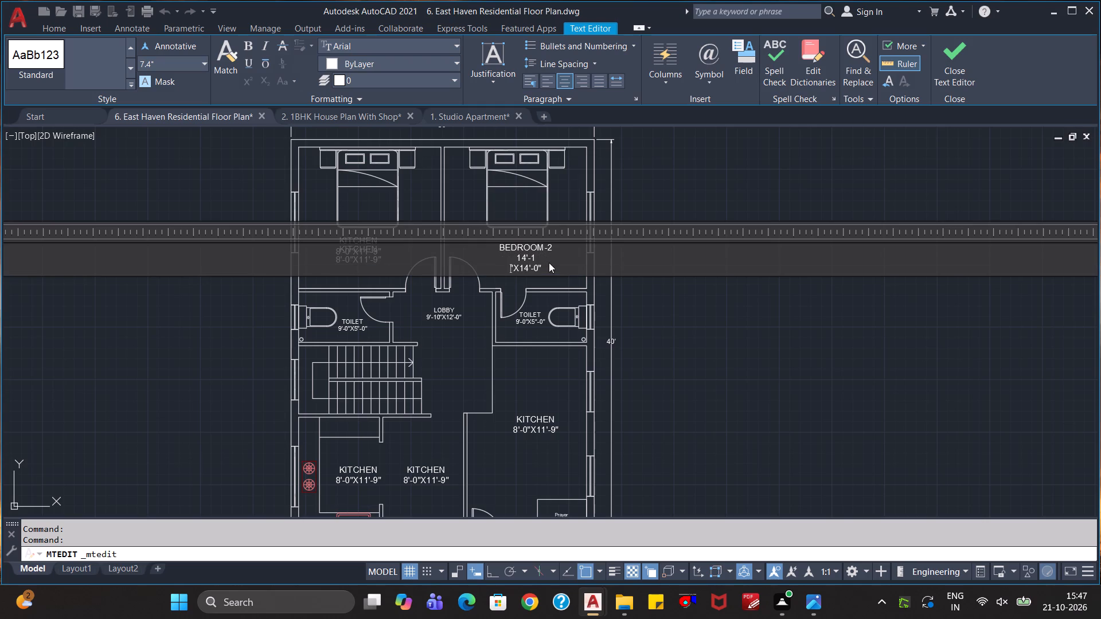
{"action": "key", "text": "BackSpace"}
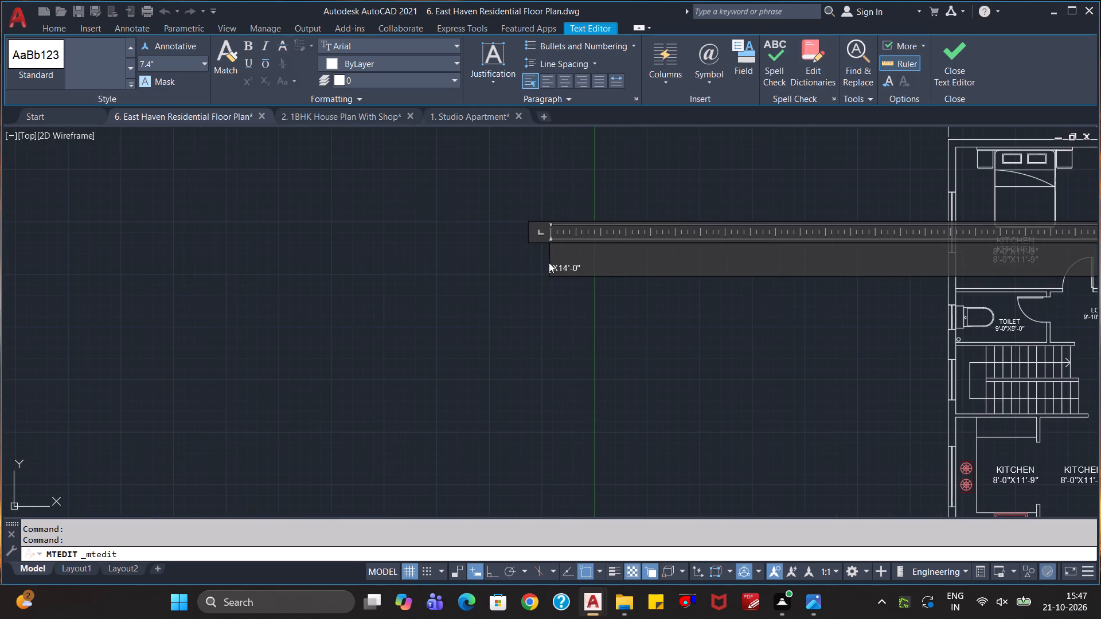
{"action": "key", "text": "BackSpace"}
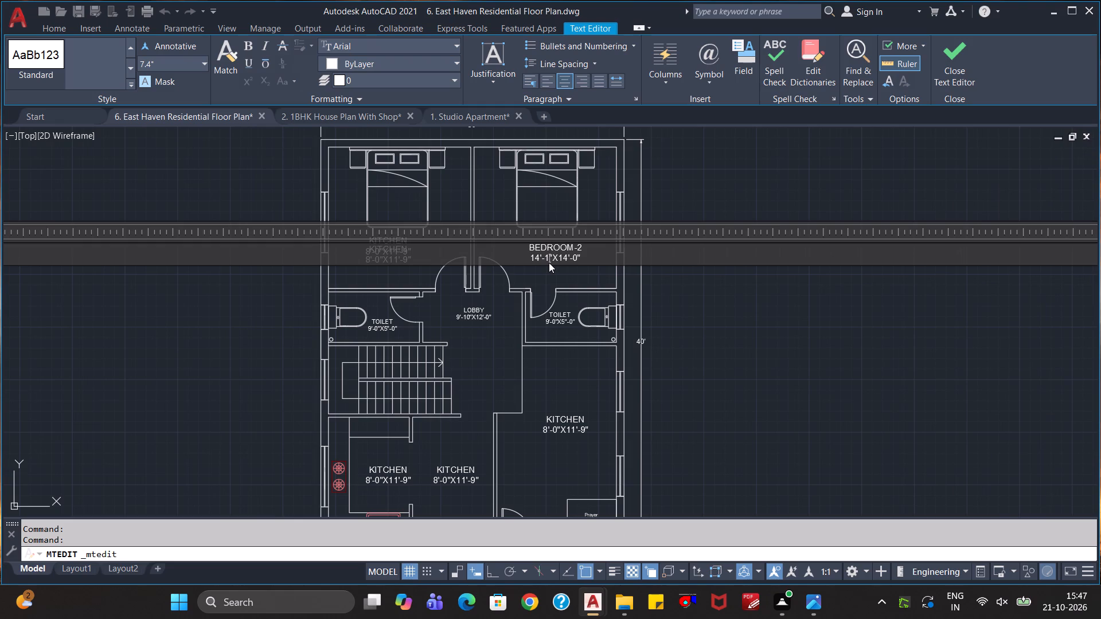
{"action": "left_click", "coordinate": [549, 271]}
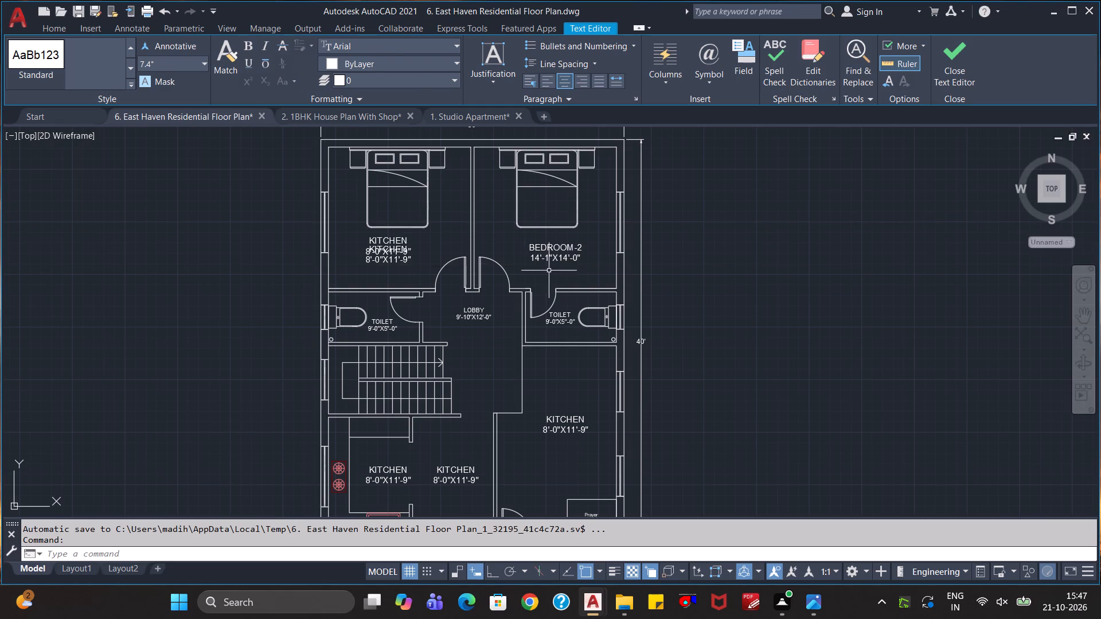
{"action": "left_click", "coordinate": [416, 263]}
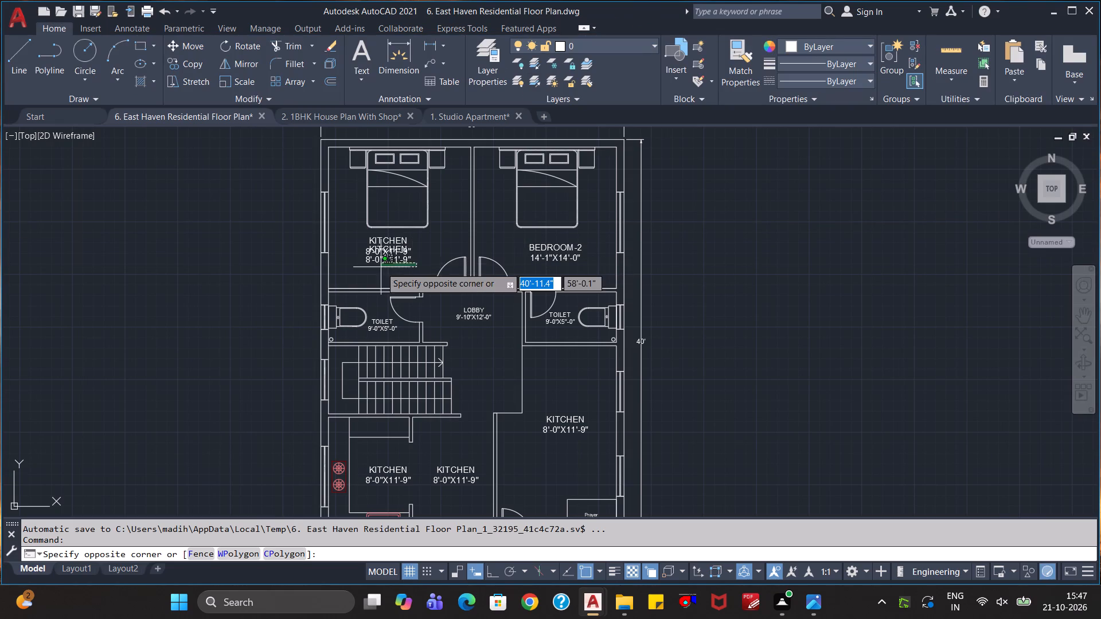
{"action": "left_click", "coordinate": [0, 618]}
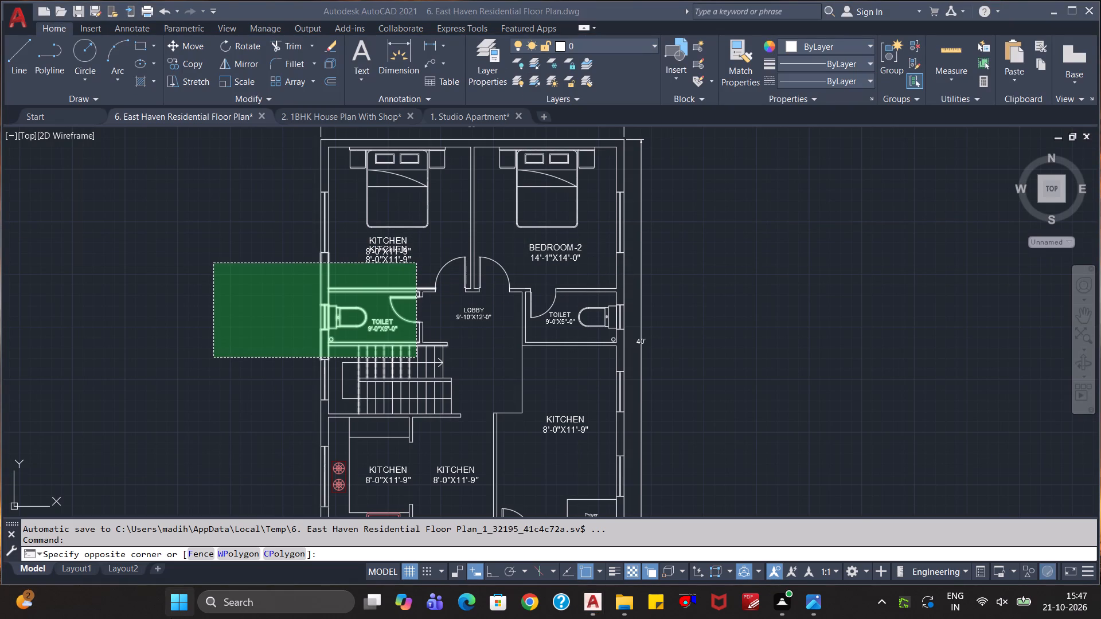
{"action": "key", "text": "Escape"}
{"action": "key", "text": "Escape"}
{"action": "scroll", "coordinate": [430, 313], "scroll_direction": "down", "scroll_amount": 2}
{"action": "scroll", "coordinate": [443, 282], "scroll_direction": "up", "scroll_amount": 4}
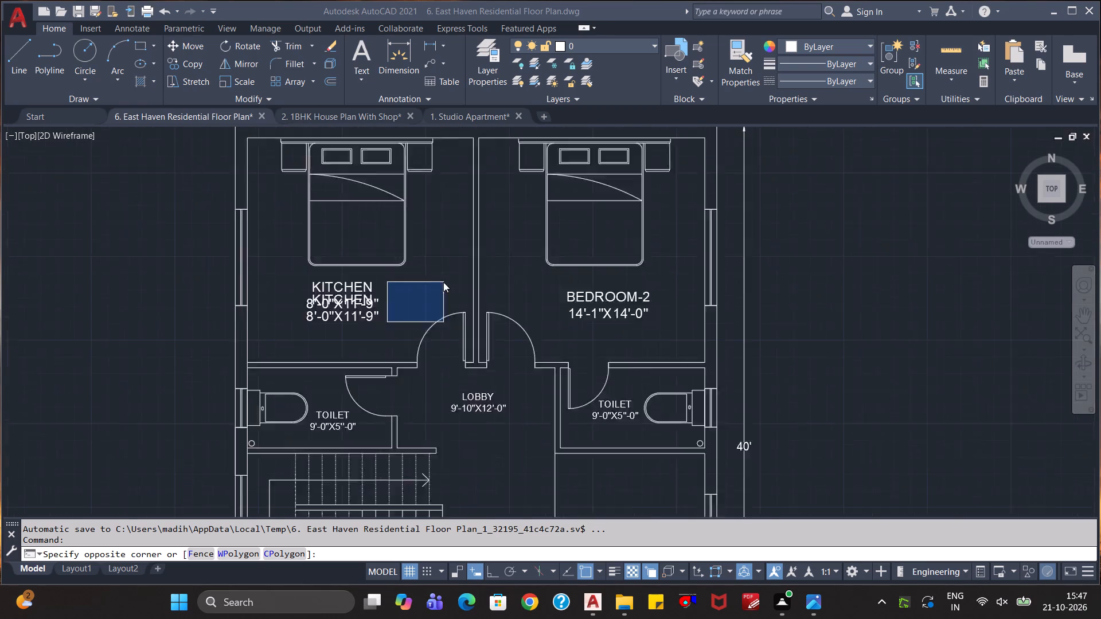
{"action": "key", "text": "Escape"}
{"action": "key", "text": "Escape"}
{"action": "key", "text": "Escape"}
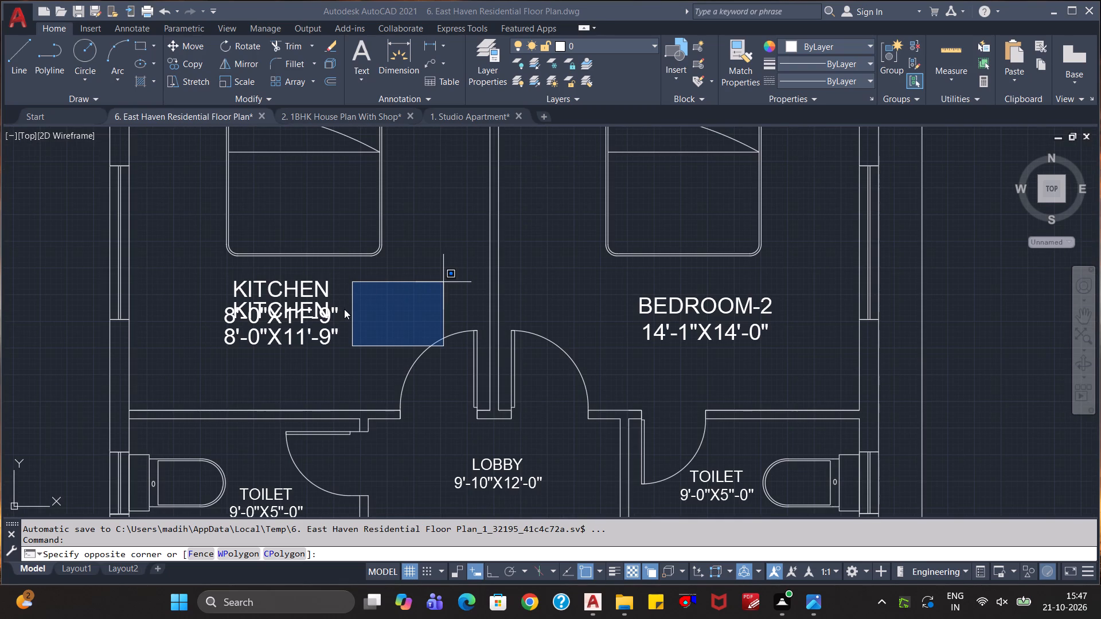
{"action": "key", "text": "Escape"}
Delete the two overlapping KITCHEN labels below the bed in the northwest bedroom.
{"action": "left_click", "coordinate": [442, 289]}
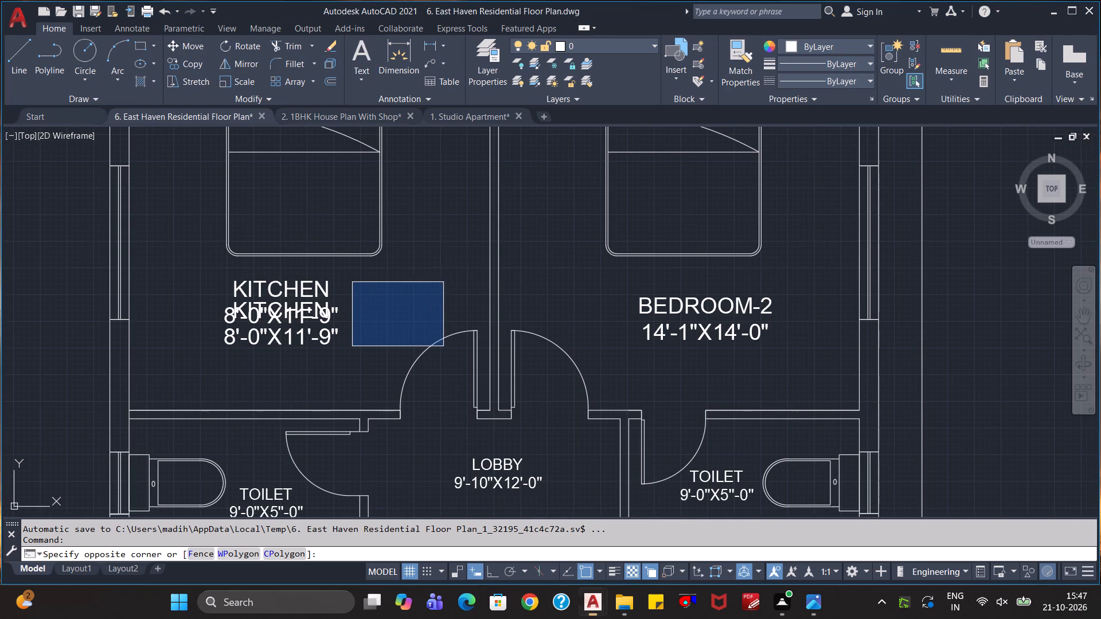
{"action": "left_click", "coordinate": [291, 303]}
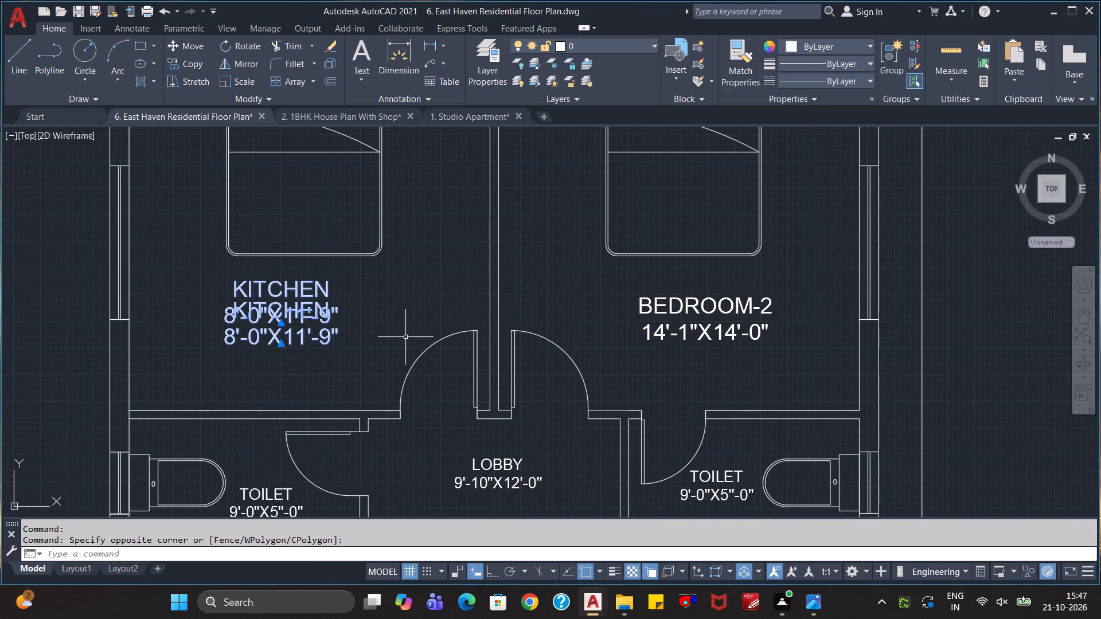
{"action": "key", "text": "Delete"}
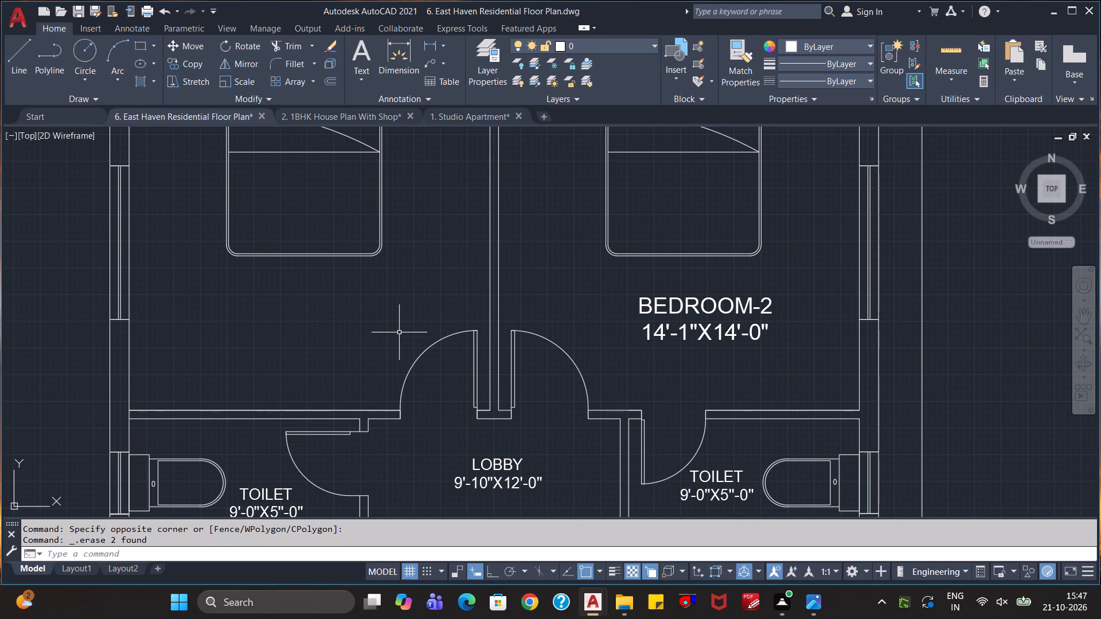
Save the East Haven floor plan drawing.
{"action": "key", "text": "ctrl+s"}
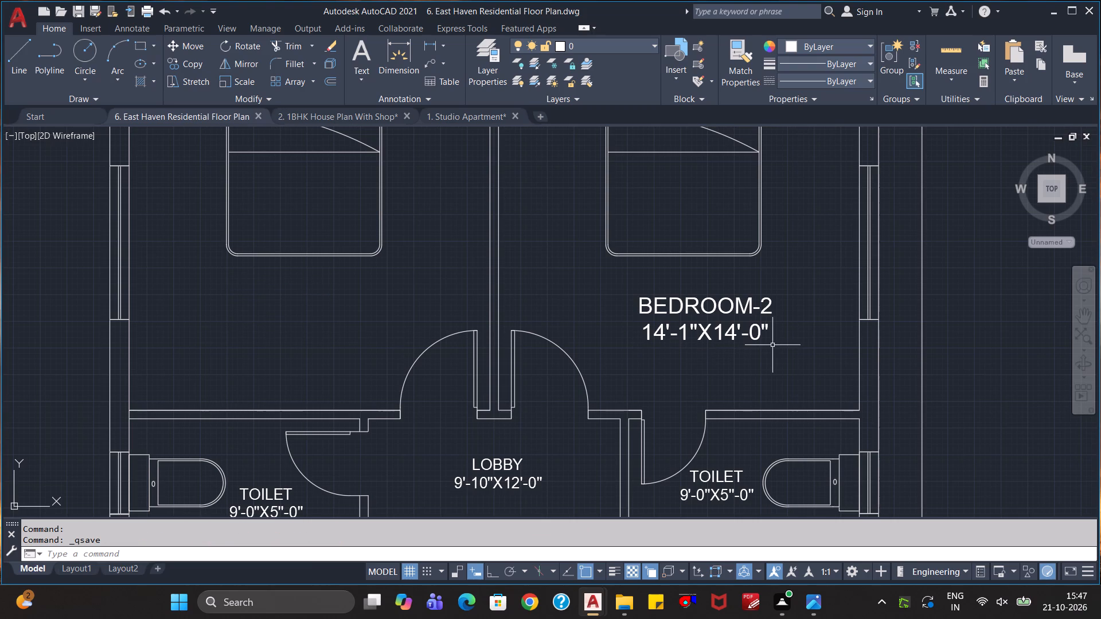
Close the Studio Apartment and 1BHK House Plan With Shop drawings, answering the prompt for each.
{"action": "left_click", "coordinate": [513, 113]}
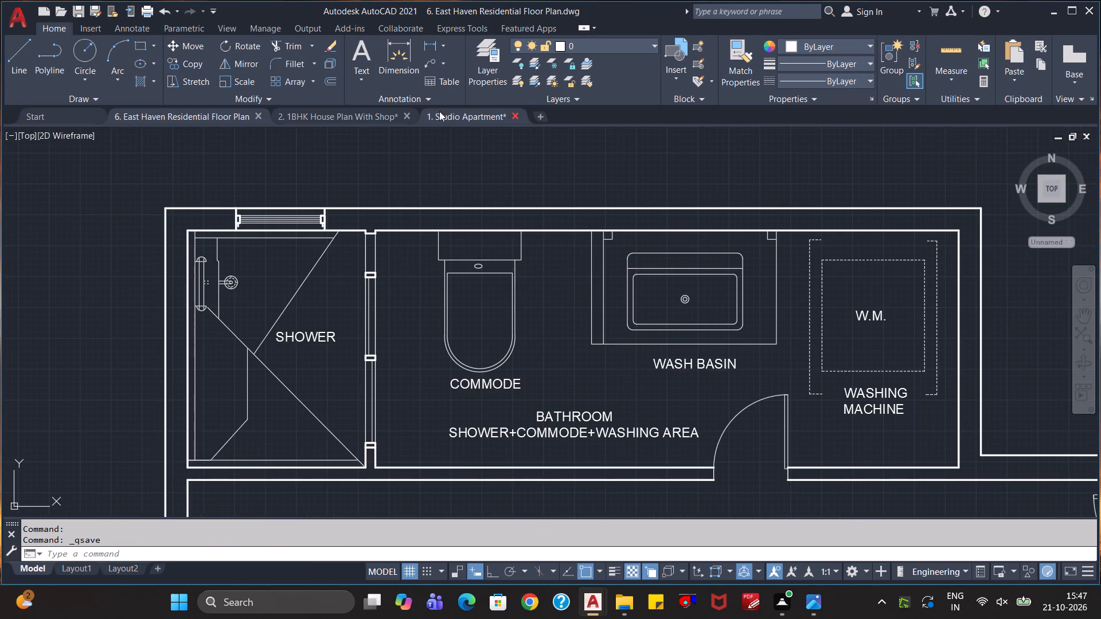
{"action": "left_click", "coordinate": [586, 330]}
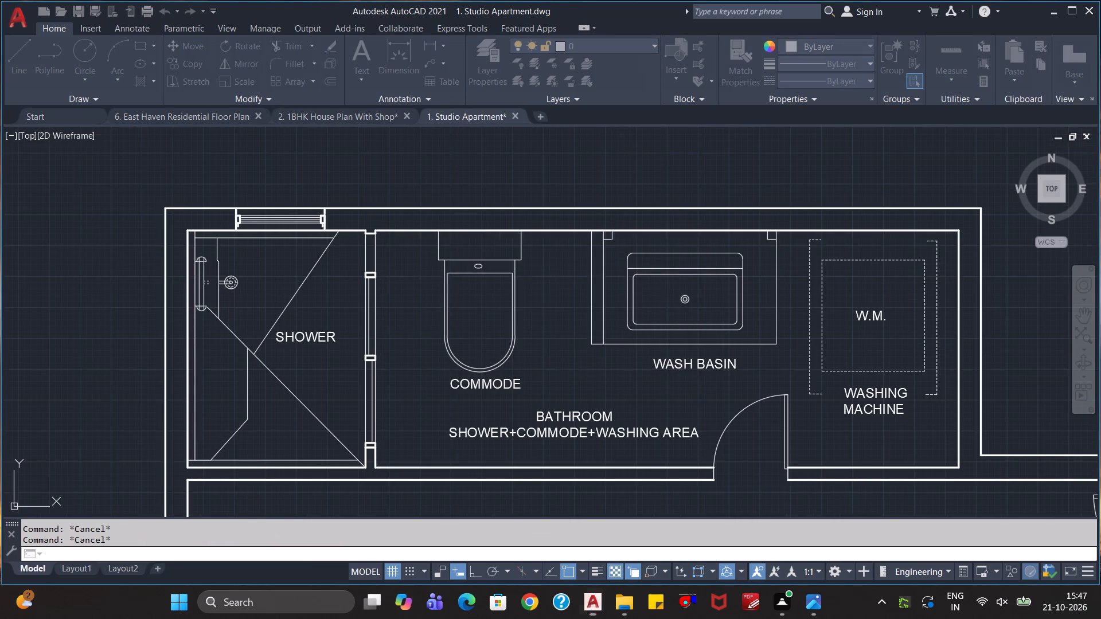
{"action": "left_click", "coordinate": [406, 114]}
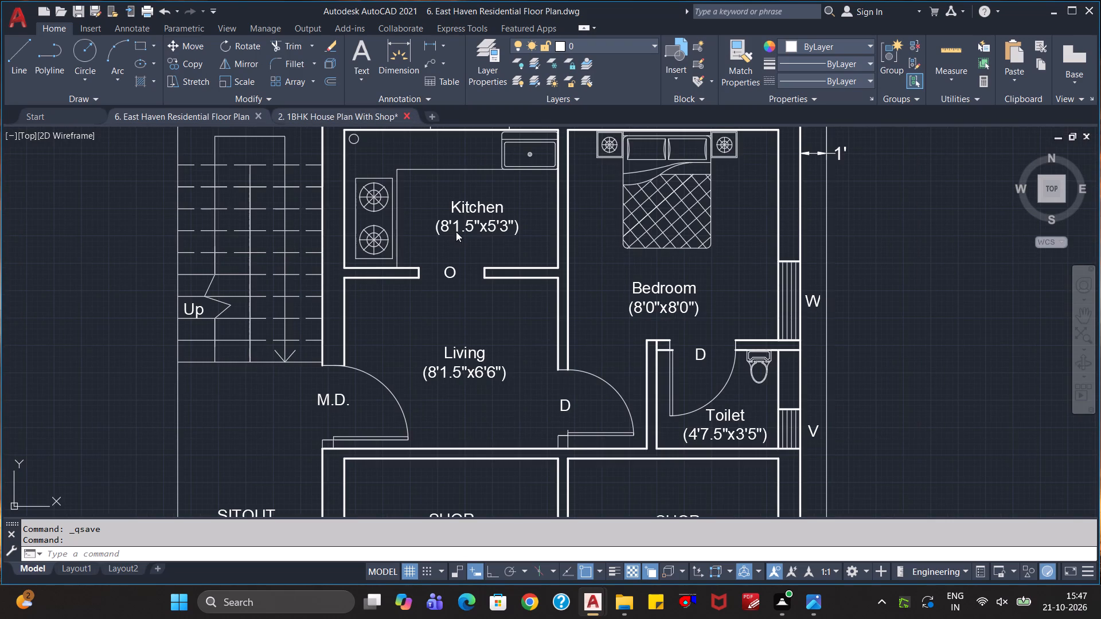
{"action": "left_click", "coordinate": [583, 329]}
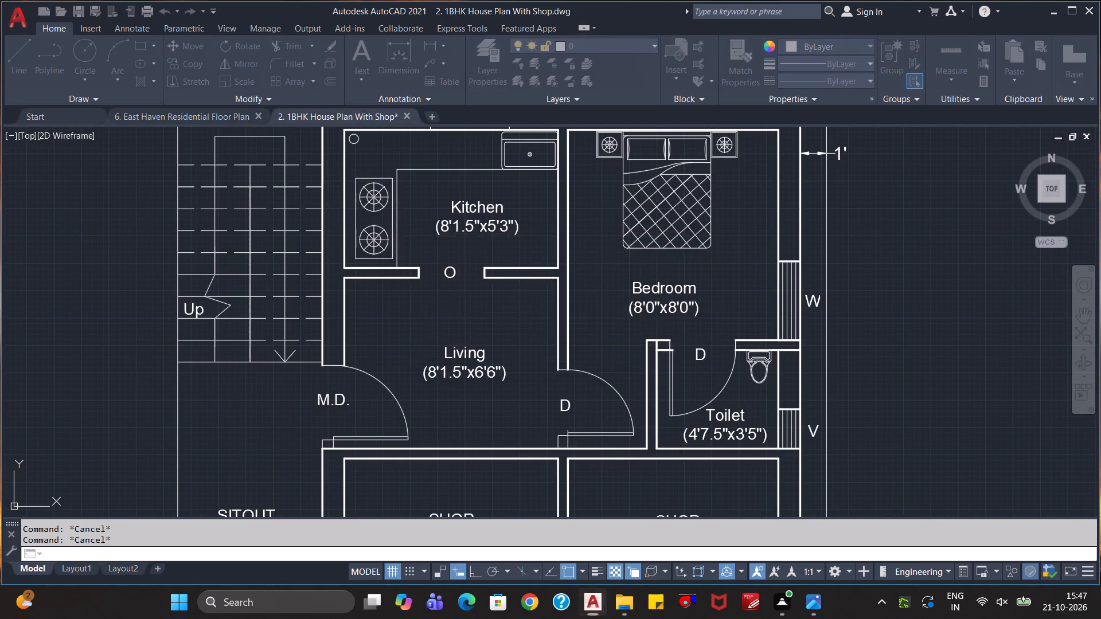
Copy the BEDROOM-2 label about 15'-8" west into the northwest bedroom, below the bed.
{"action": "left_click", "coordinate": [769, 361]}
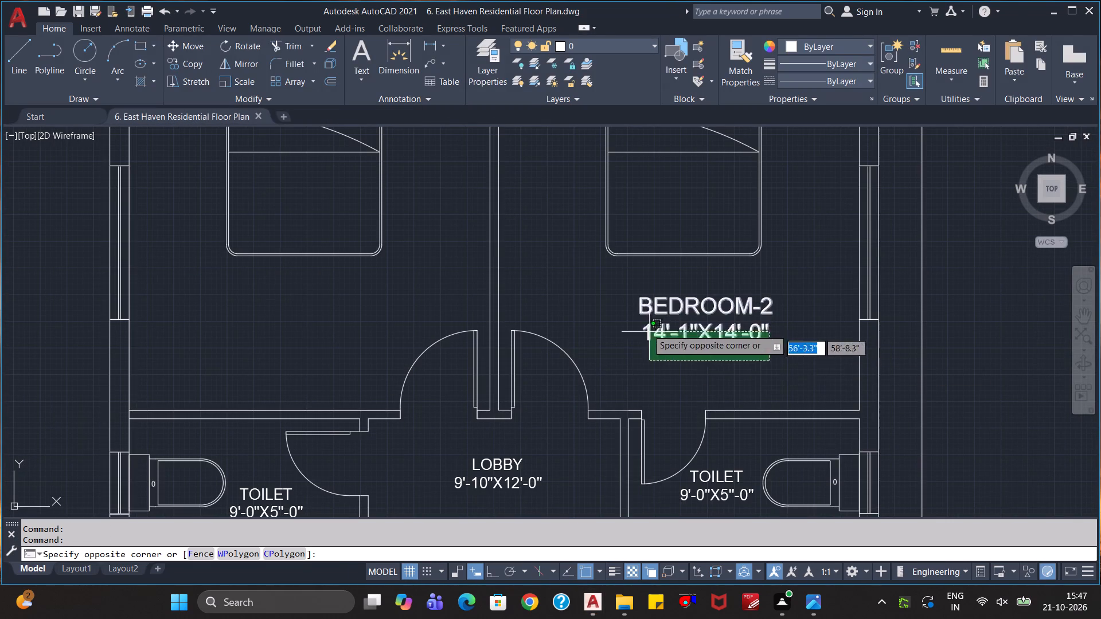
{"action": "left_click", "coordinate": [641, 305]}
{"action": "type", "text": "CO"}
{"action": "key", "text": "Return"}
{"action": "left_click", "coordinate": [742, 327]}
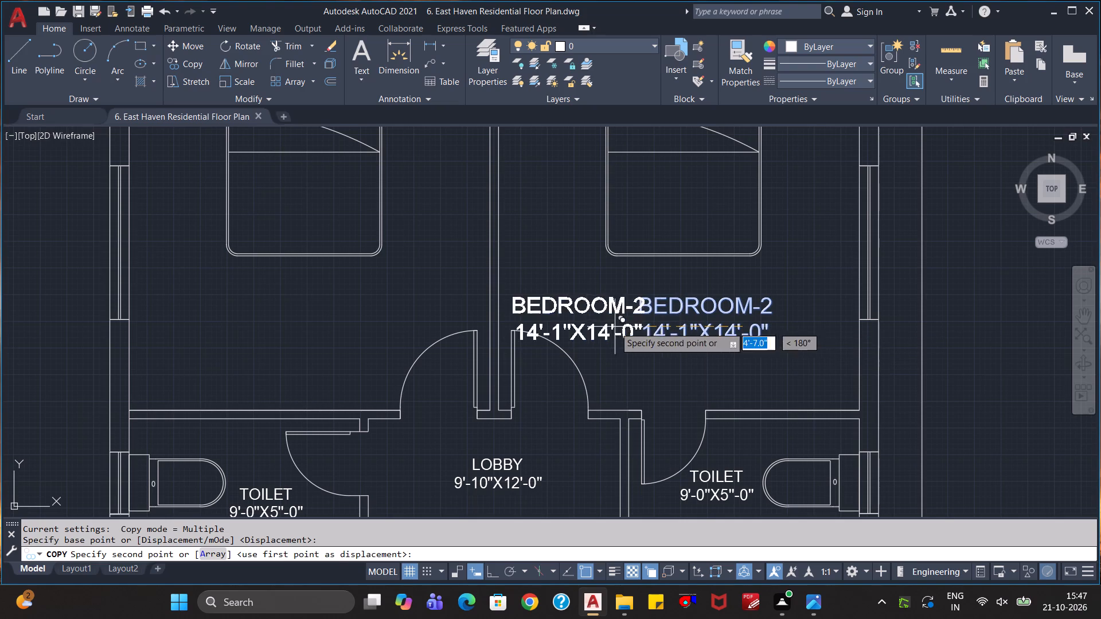
{"action": "left_click", "coordinate": [340, 328]}
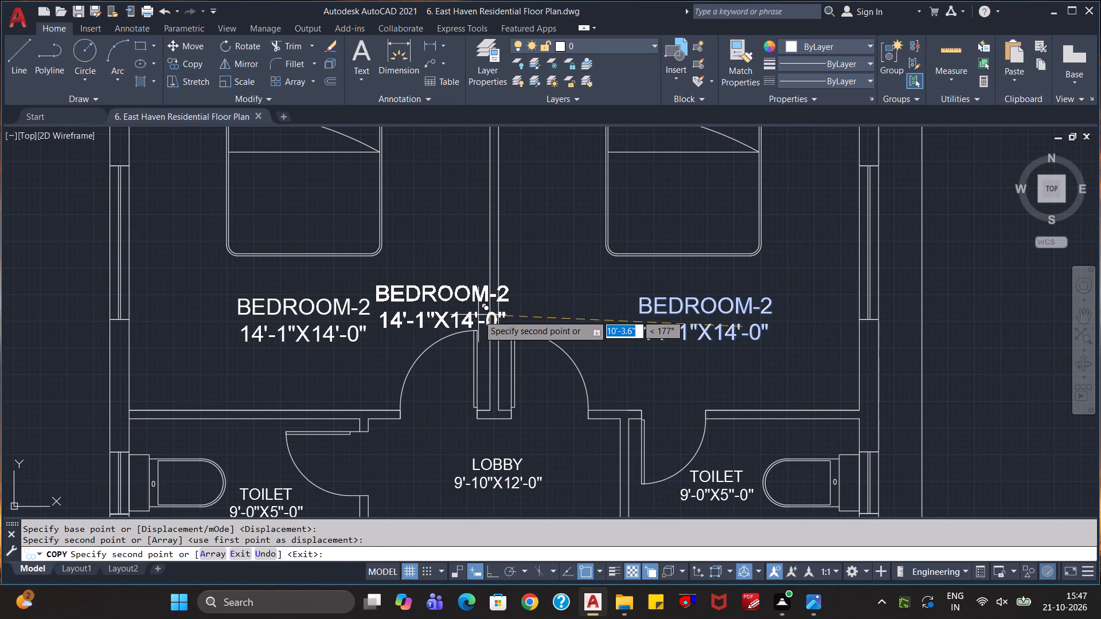
Measure the northwest bedroom's width and depth with Quick Measure.
{"action": "key", "text": "Escape"}
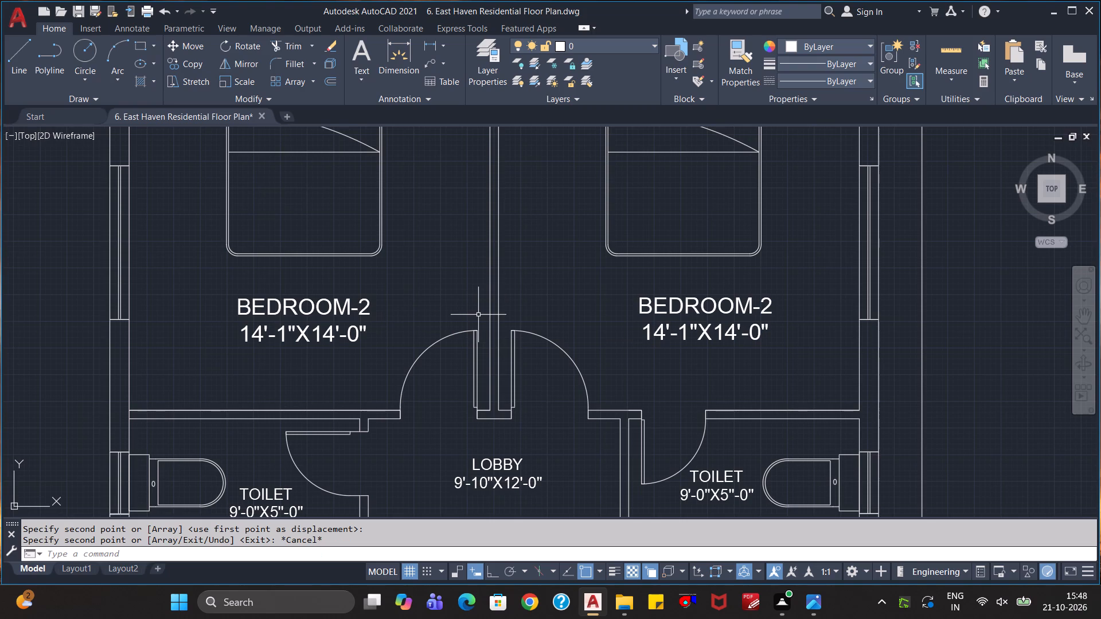
{"action": "key", "text": "Escape"}
{"action": "key", "text": "Escape"}
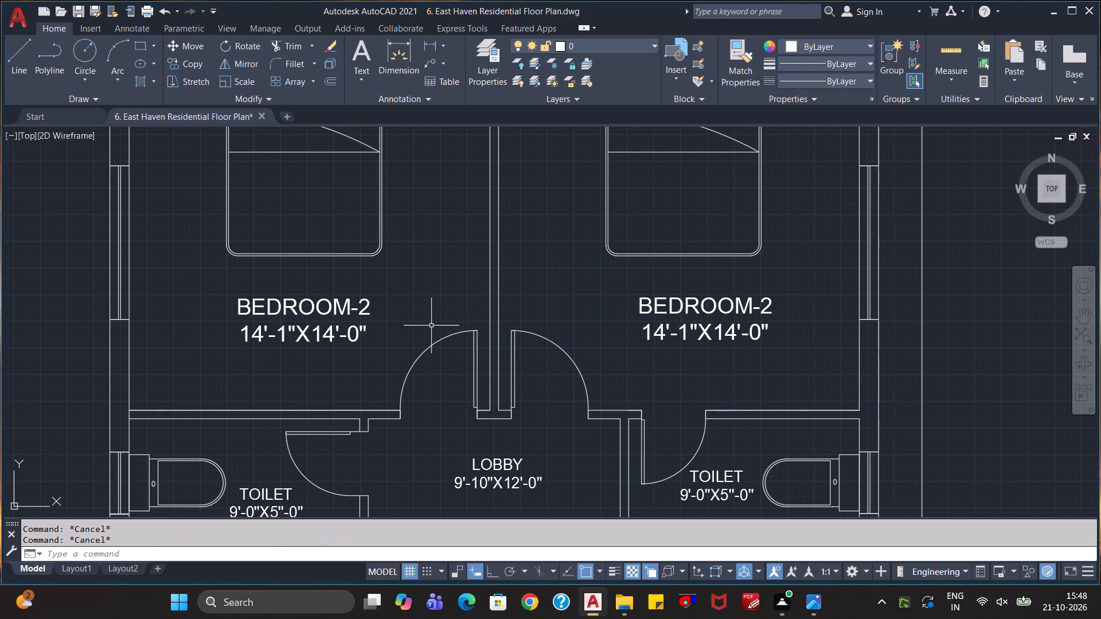
{"action": "left_click", "coordinate": [958, 55]}
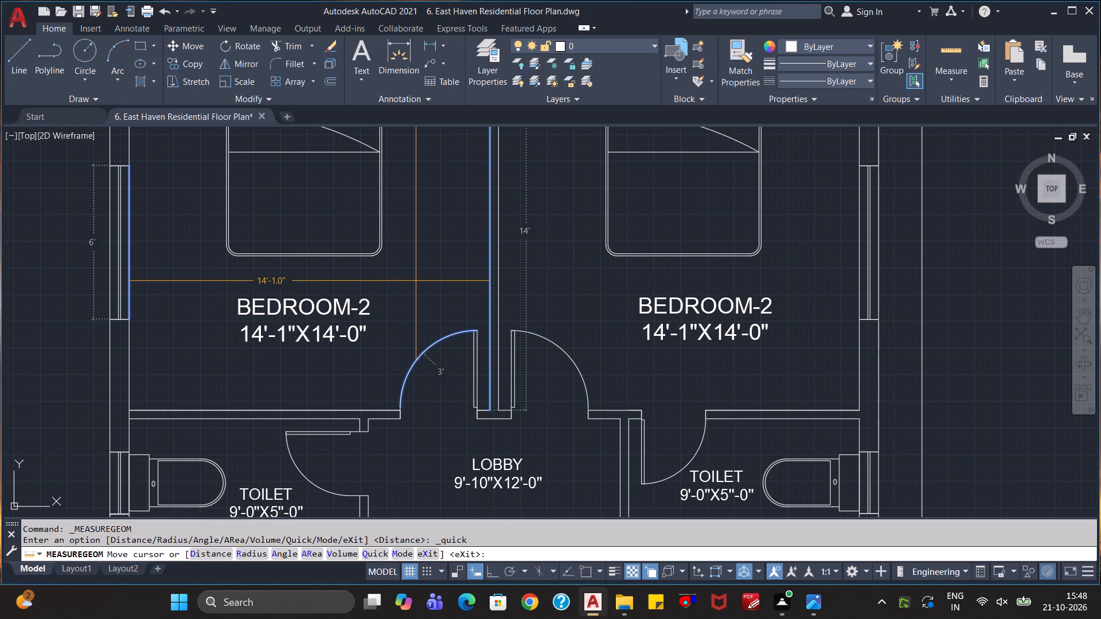
{"action": "key", "text": "Escape"}
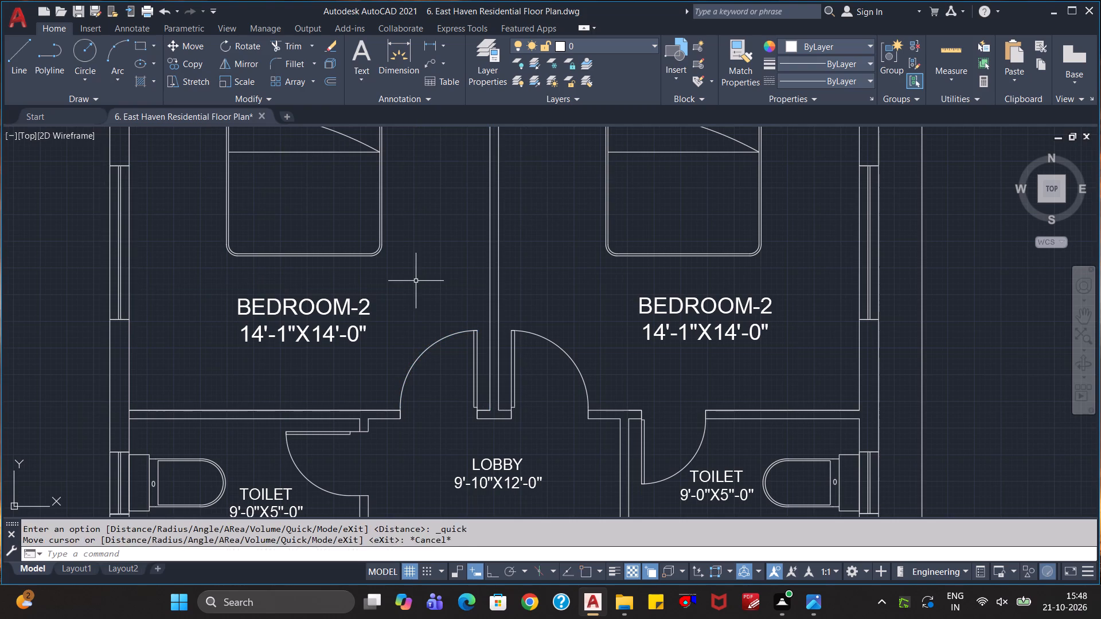
{"action": "key", "text": "Escape"}
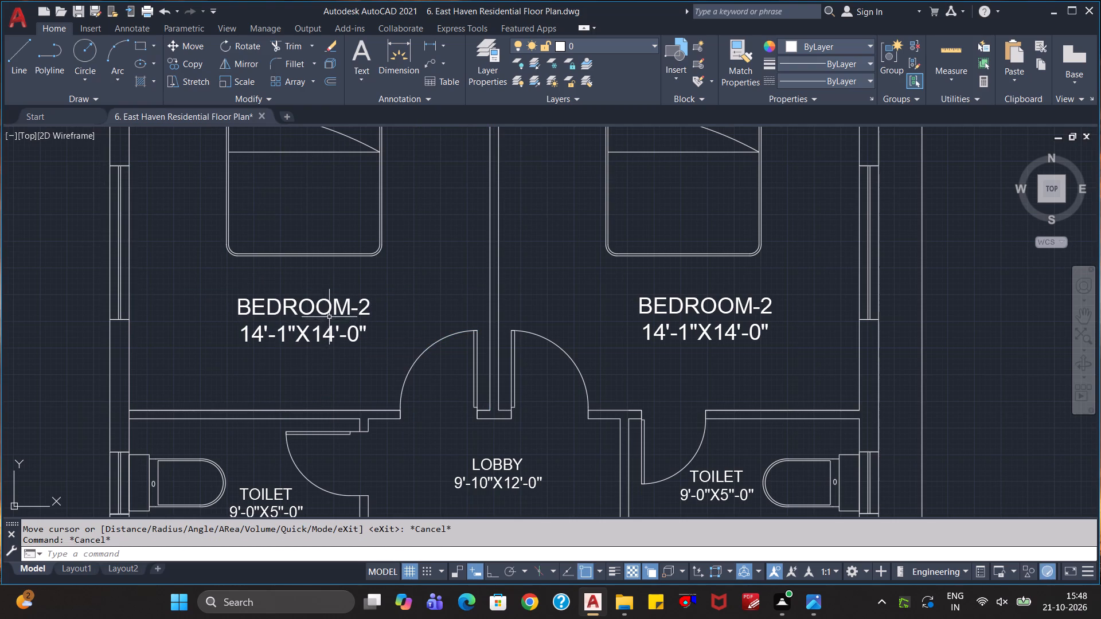
Rename the copied bedroom label in the northwest bedroom to BEDROOM-1.
{"action": "double_click", "coordinate": [332, 312]}
{"action": "left_click", "coordinate": [380, 305]}
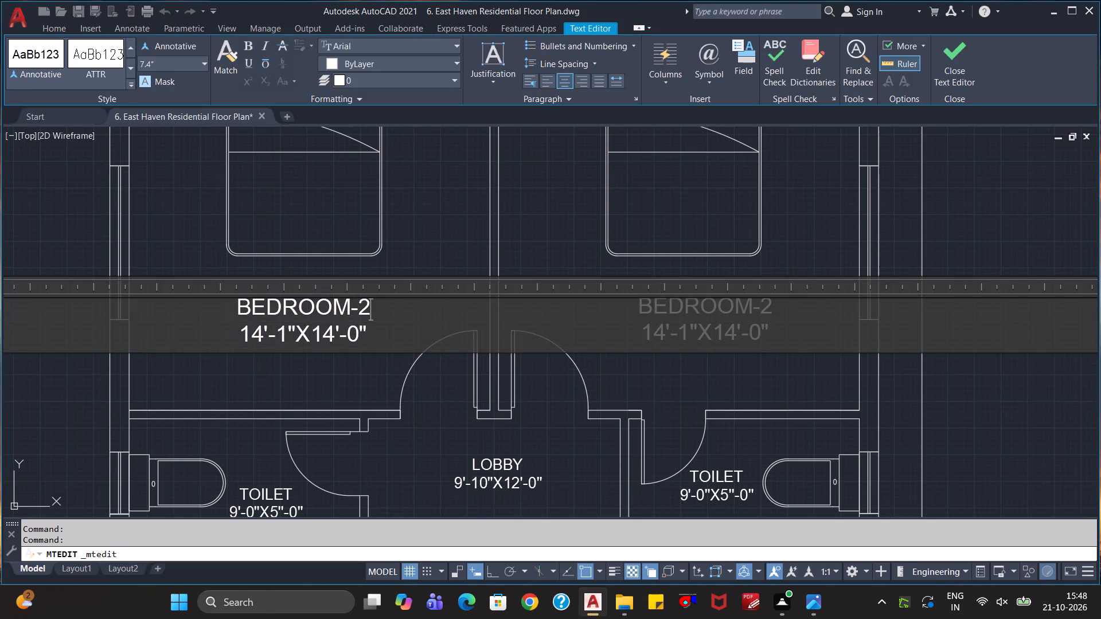
{"action": "key", "text": "BackSpace"}
{"action": "key", "text": "1"}
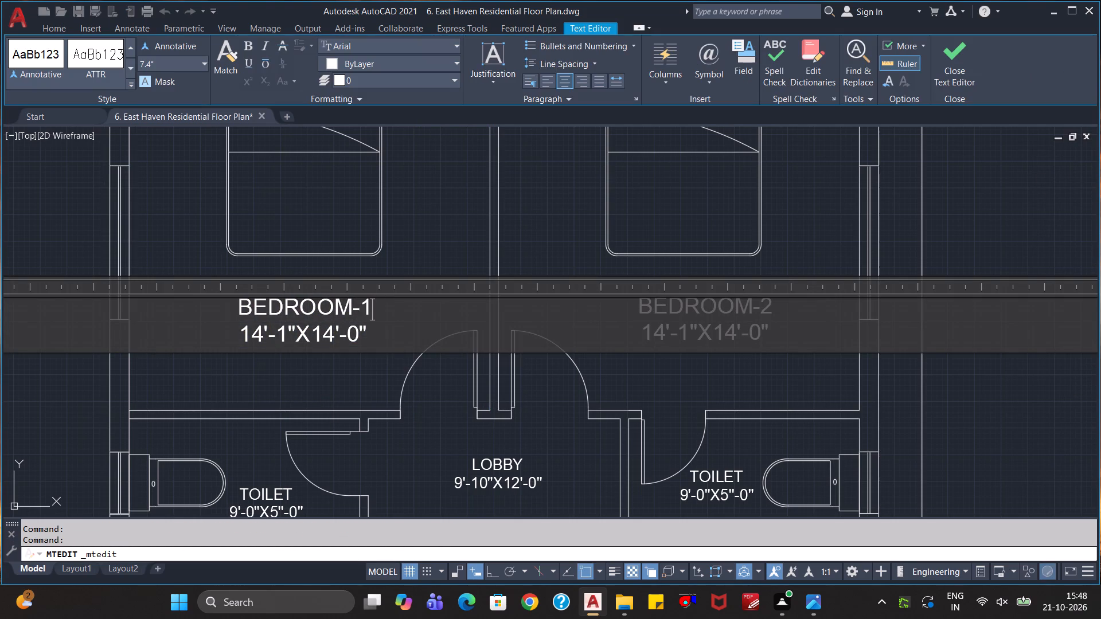
{"action": "left_click", "coordinate": [333, 373]}
Stretch the east end of the staircase's lower direction line eastward, past the last tread.
{"action": "scroll", "coordinate": [529, 330], "scroll_direction": "down", "scroll_amount": 1}
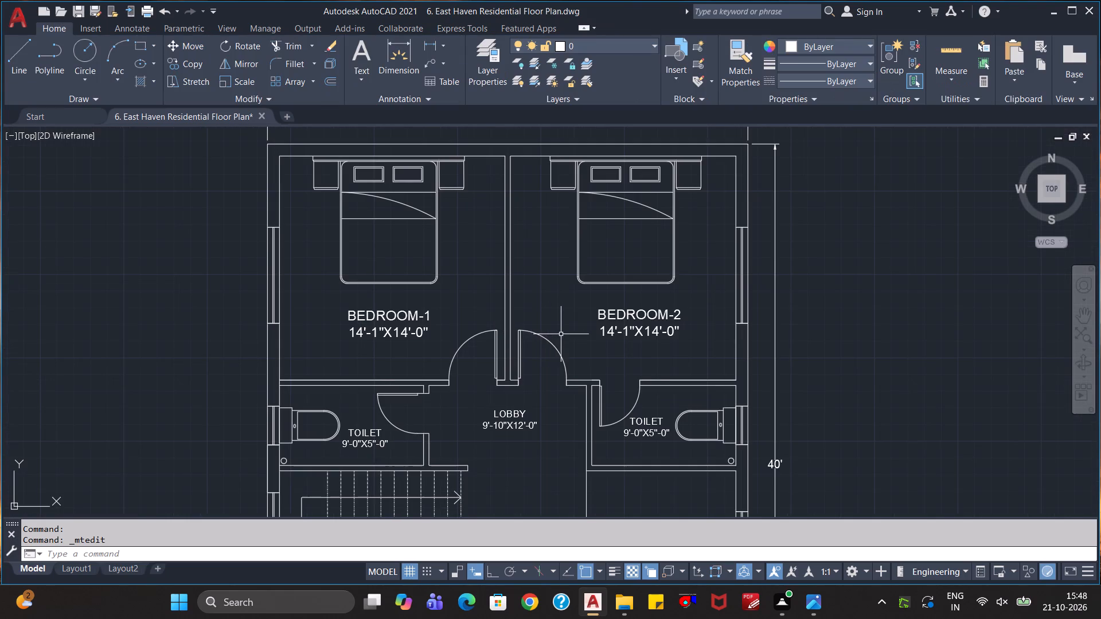
{"action": "scroll", "coordinate": [561, 334], "scroll_direction": "down", "scroll_amount": 1}
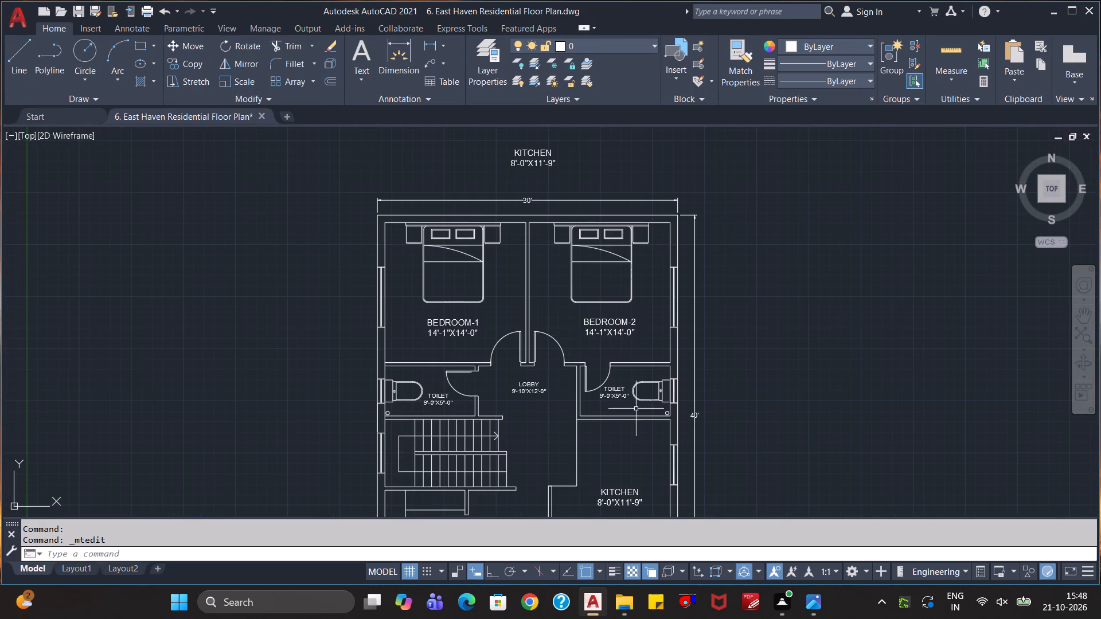
{"action": "scroll", "coordinate": [636, 409], "scroll_direction": "up", "scroll_amount": 1}
{"action": "scroll", "coordinate": [633, 416], "scroll_direction": "down", "scroll_amount": 2}
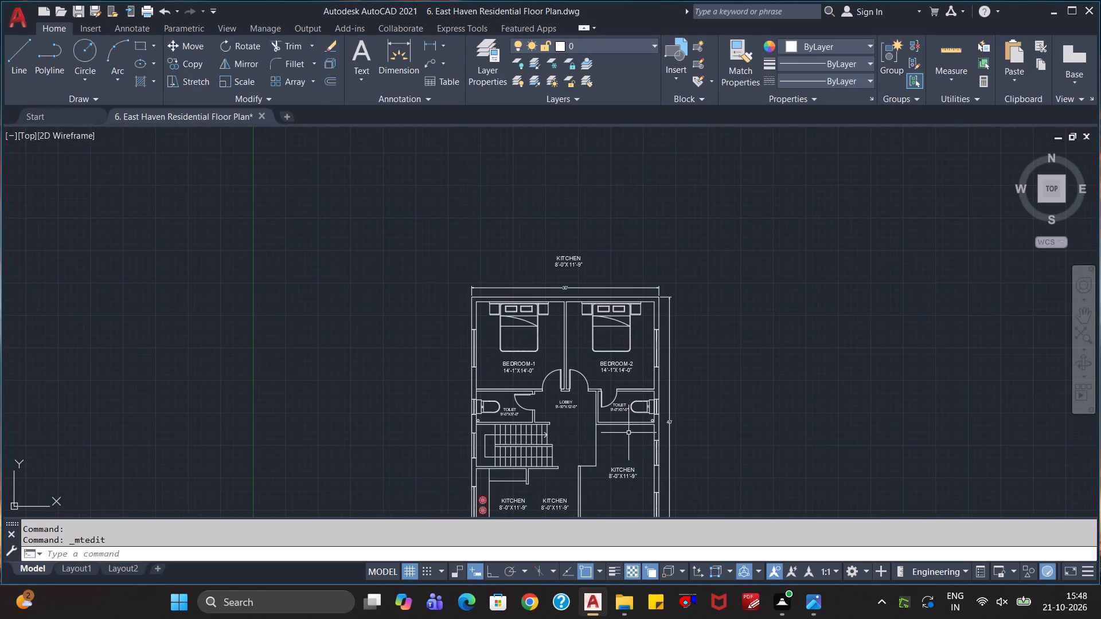
{"action": "scroll", "coordinate": [619, 454], "scroll_direction": "up", "scroll_amount": 1}
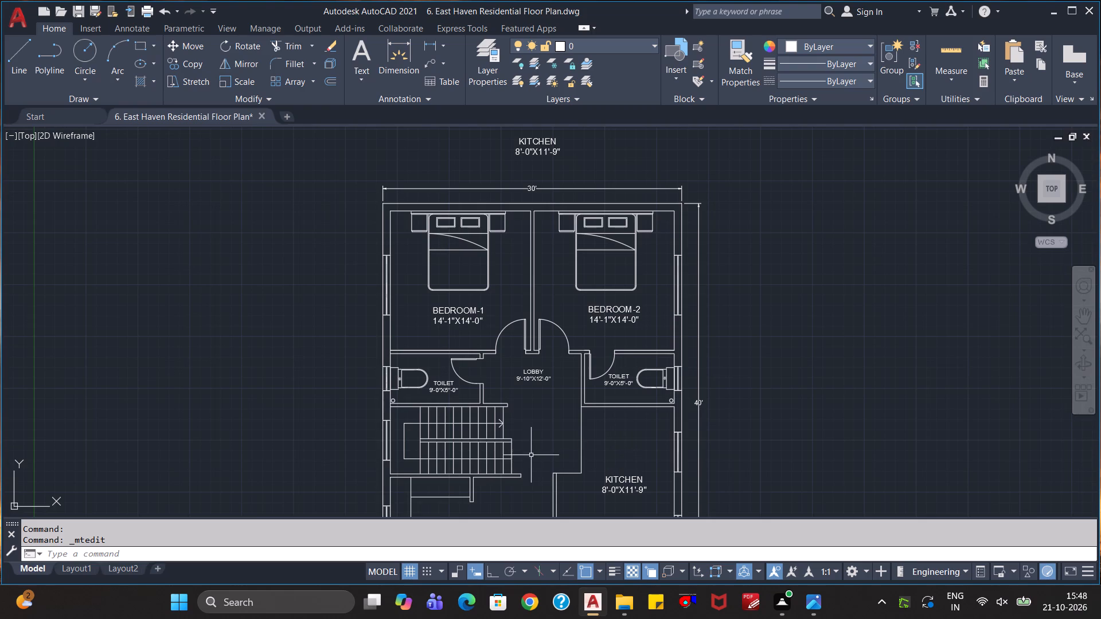
{"action": "scroll", "coordinate": [526, 455], "scroll_direction": "up", "scroll_amount": 3}
{"action": "left_click", "coordinate": [438, 473]}
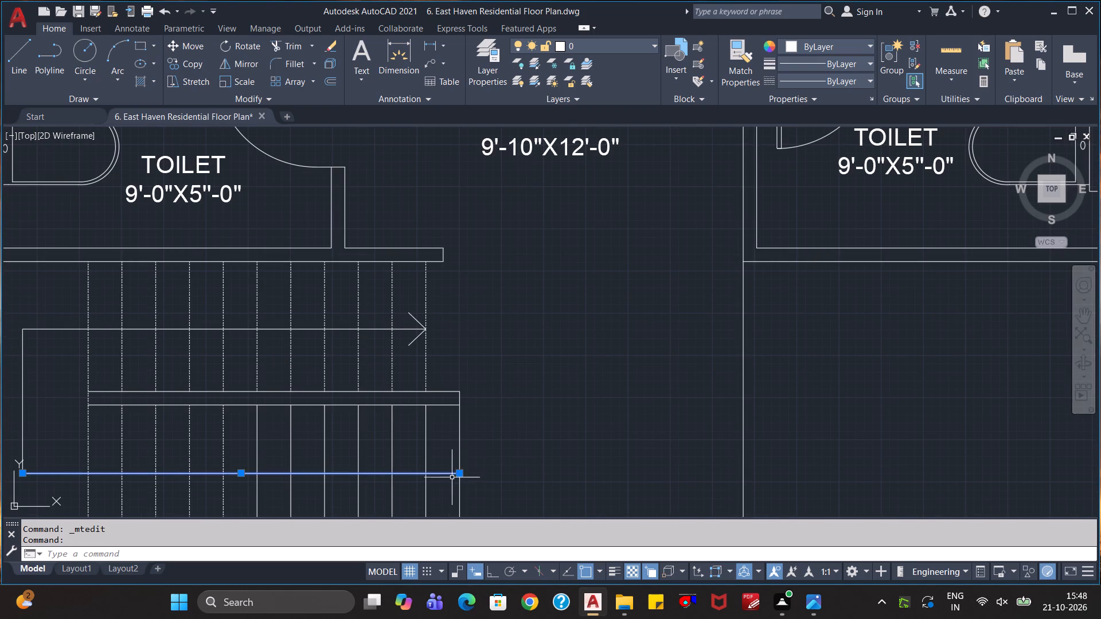
{"action": "left_click", "coordinate": [460, 473]}
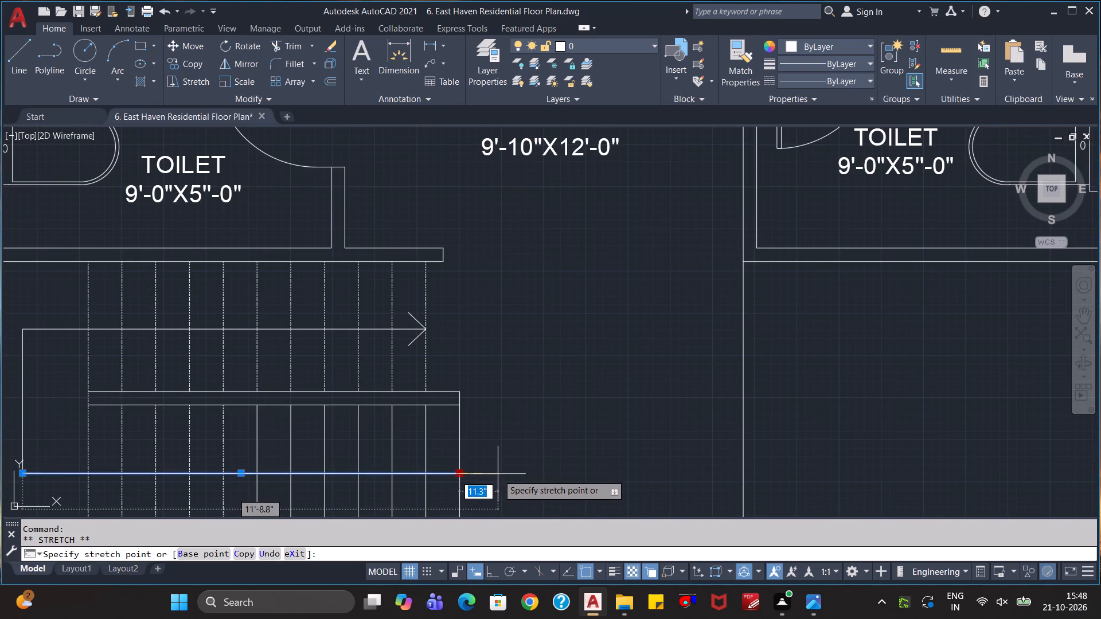
{"action": "left_click", "coordinate": [516, 475]}
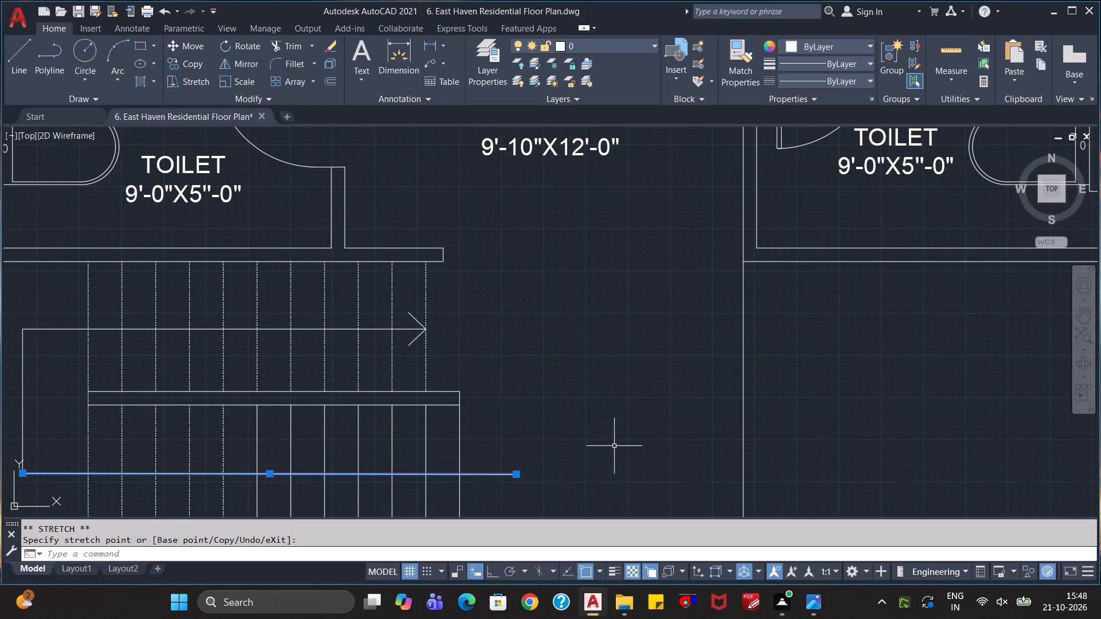
{"action": "key", "text": "Escape"}
Change the name to DINING, on its own line above the size, in the KITCHEN label just east of the kitchen.
{"action": "scroll", "coordinate": [617, 329], "scroll_direction": "down", "scroll_amount": 1}
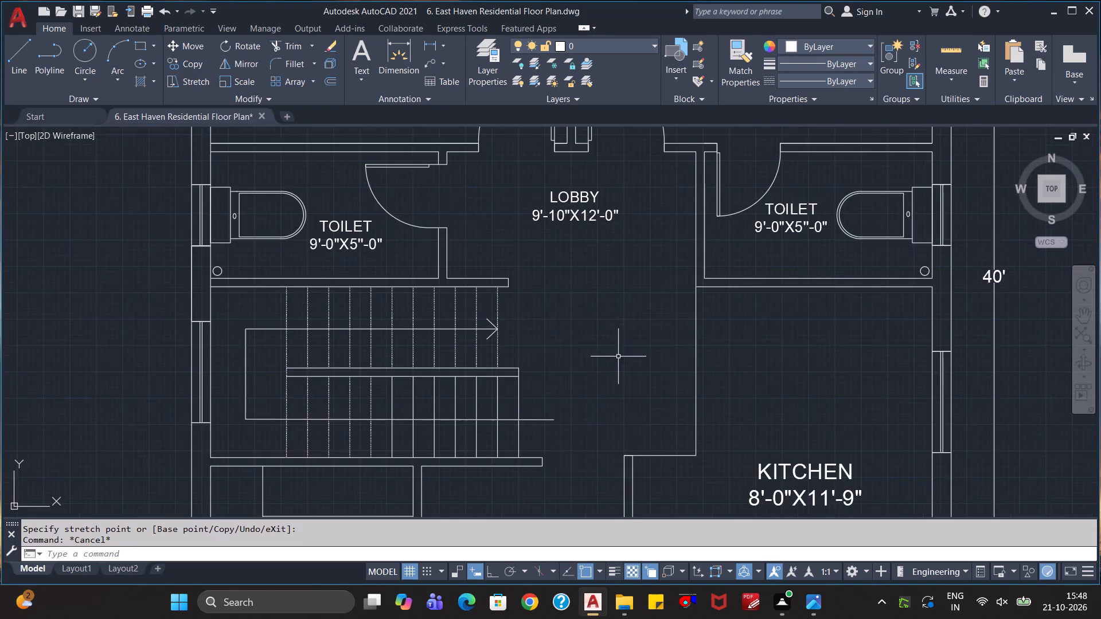
{"action": "scroll", "coordinate": [618, 365], "scroll_direction": "down", "scroll_amount": 1}
{"action": "scroll", "coordinate": [662, 420], "scroll_direction": "down", "scroll_amount": 1}
{"action": "middle_click_drag", "start_coordinate": [686, 457], "coordinate": [675, 373]}
{"action": "double_click", "coordinate": [584, 393]}
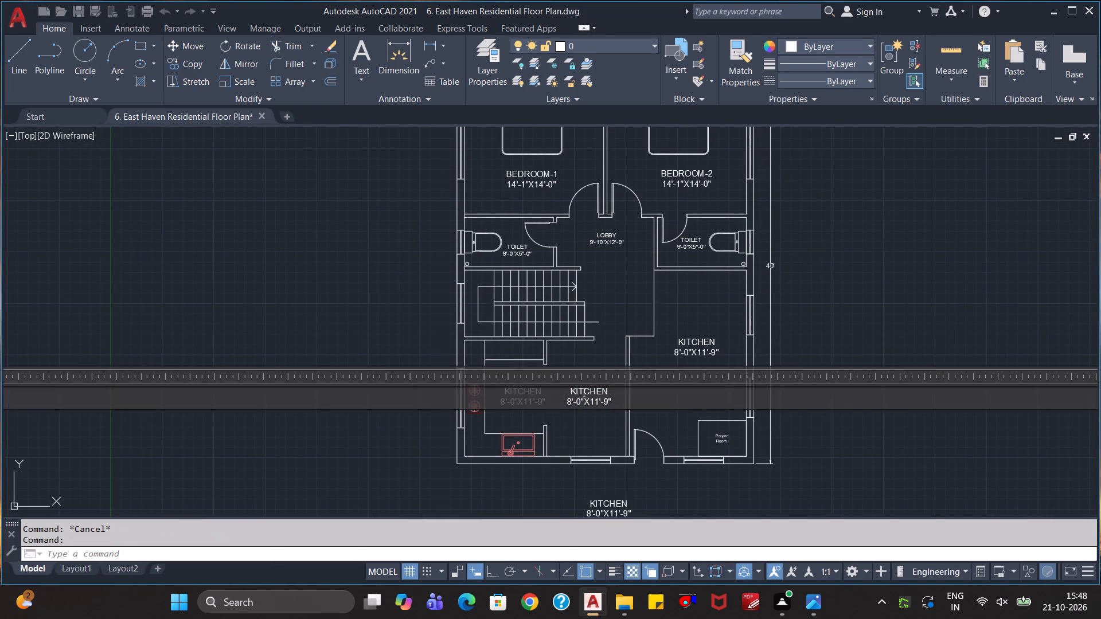
{"action": "left_click_drag", "start_coordinate": [607, 393], "coordinate": [571, 402]}
{"action": "left_click_drag", "start_coordinate": [571, 395], "coordinate": [571, 391]}
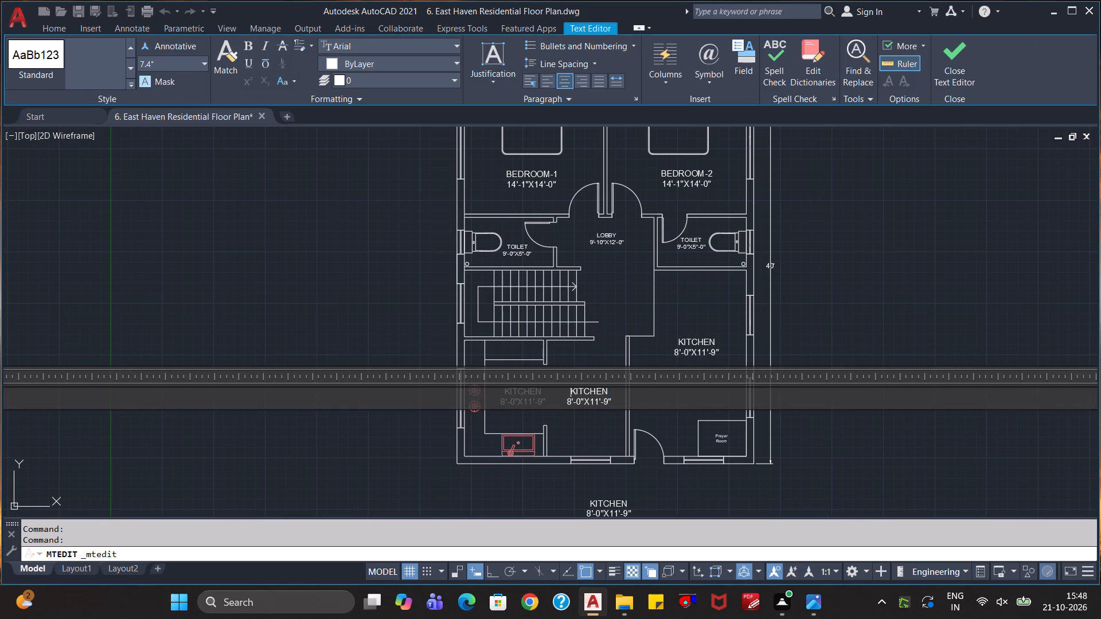
{"action": "left_click_drag", "start_coordinate": [571, 391], "coordinate": [571, 390]}
{"action": "left_click_drag", "start_coordinate": [612, 389], "coordinate": [568, 394]}
{"action": "type", "text": "DININ"}
{"action": "key", "text": "g"}
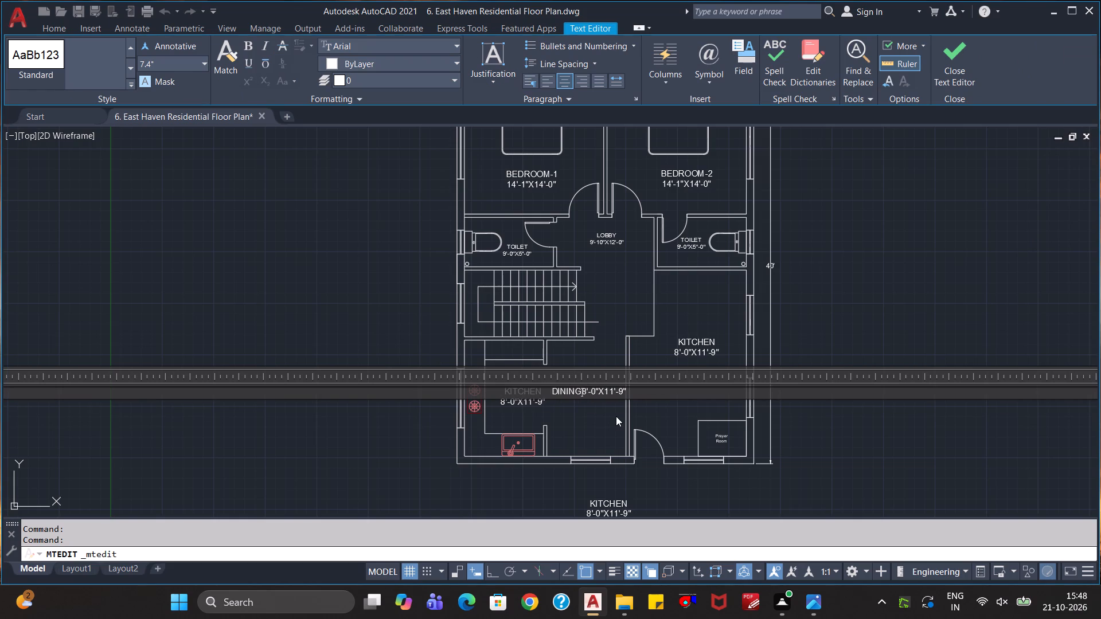
{"action": "key", "text": "Return"}
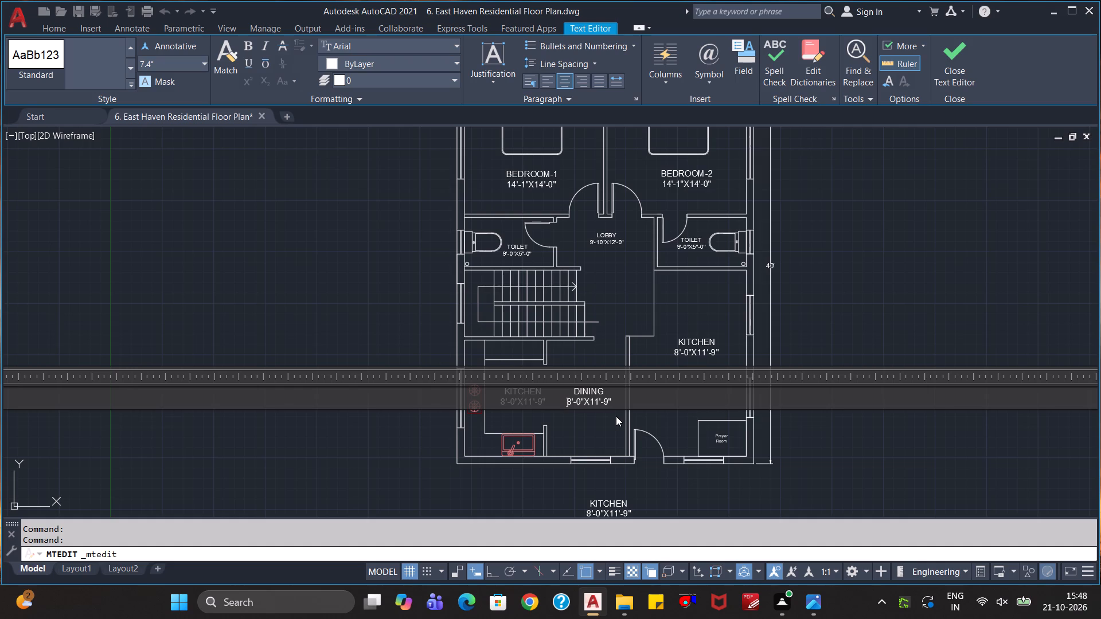
{"action": "left_click", "coordinate": [610, 417]}
Copy the DINING label about 8'-6" northwest, into the recess north of the KITCHEN label.
{"action": "scroll", "coordinate": [713, 375], "scroll_direction": "up", "scroll_amount": 2}
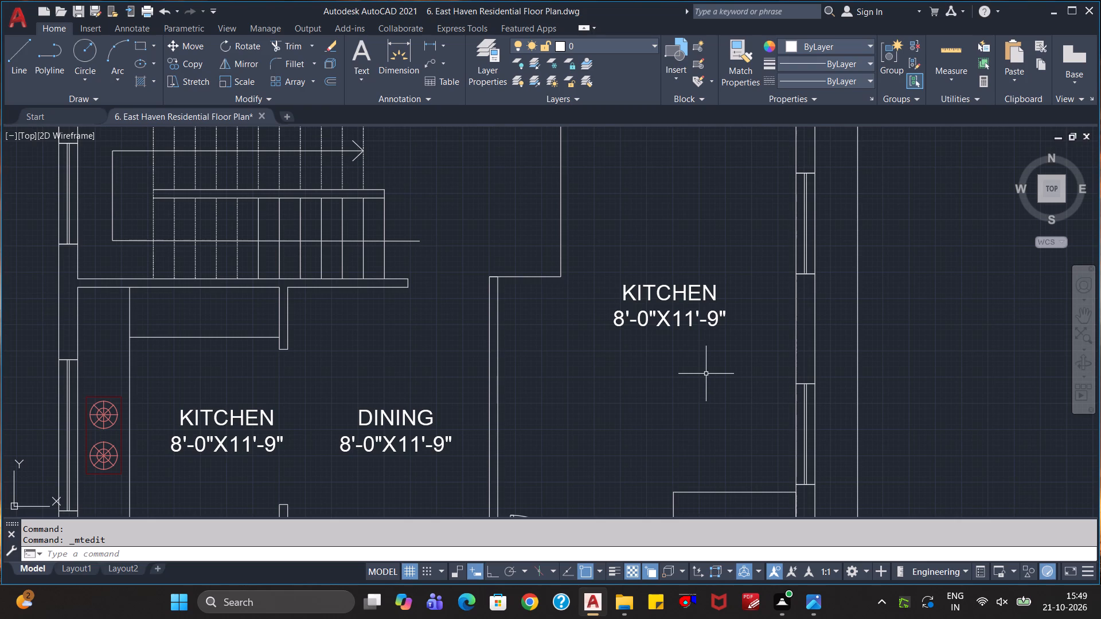
{"action": "left_click", "coordinate": [389, 419]}
{"action": "type", "text": "CO"}
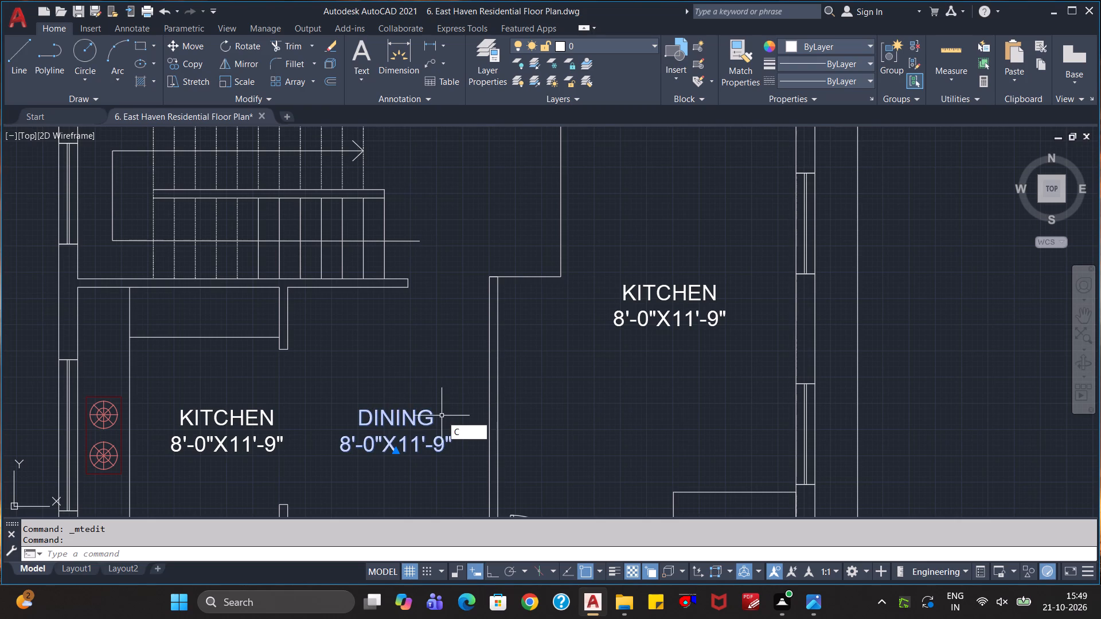
{"action": "key", "text": "Return"}
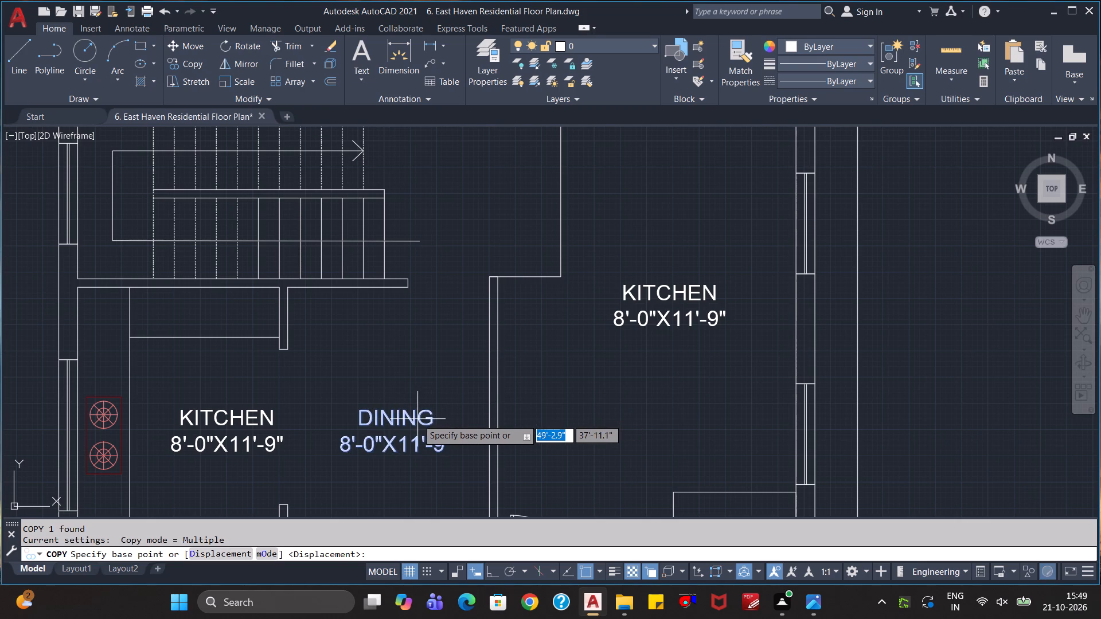
{"action": "left_click", "coordinate": [417, 419]}
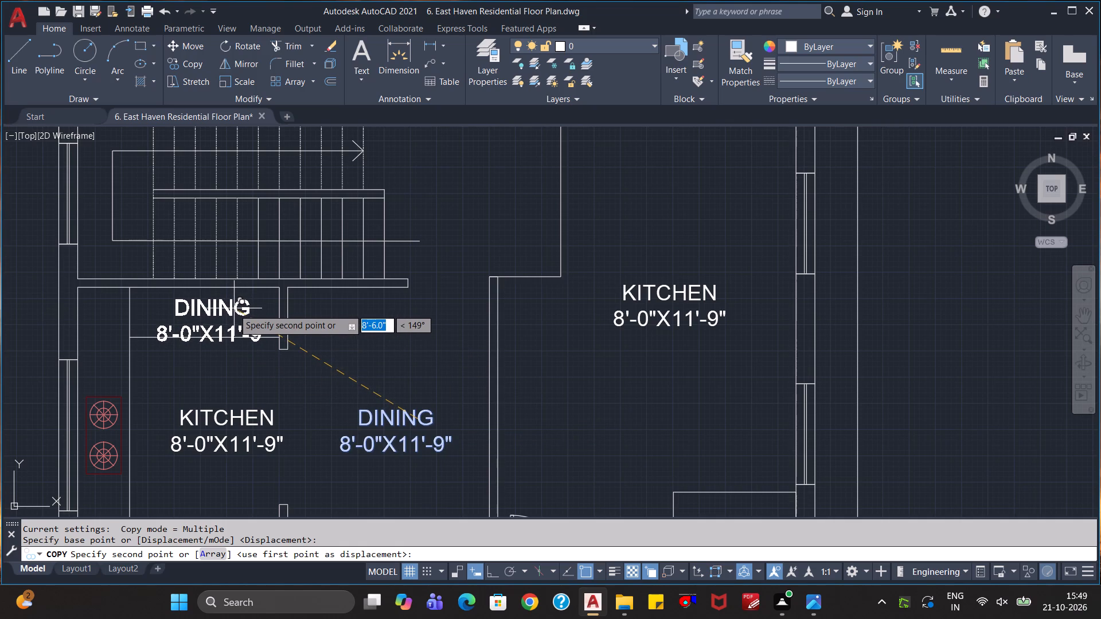
{"action": "left_click", "coordinate": [233, 309]}
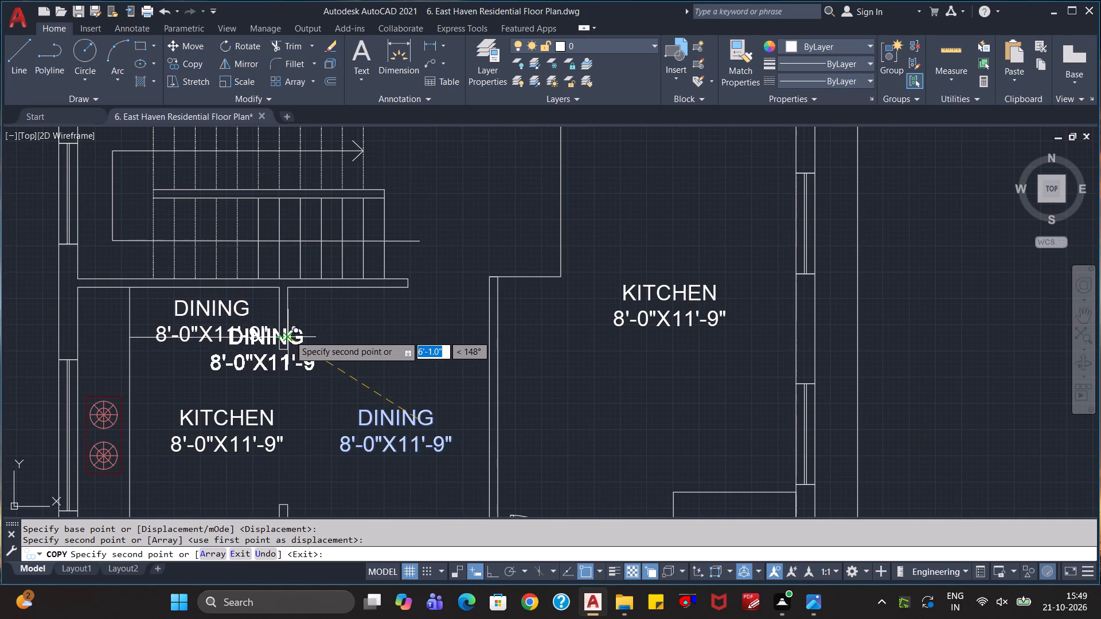
{"action": "scroll", "coordinate": [456, 318], "scroll_direction": "down", "scroll_amount": 2}
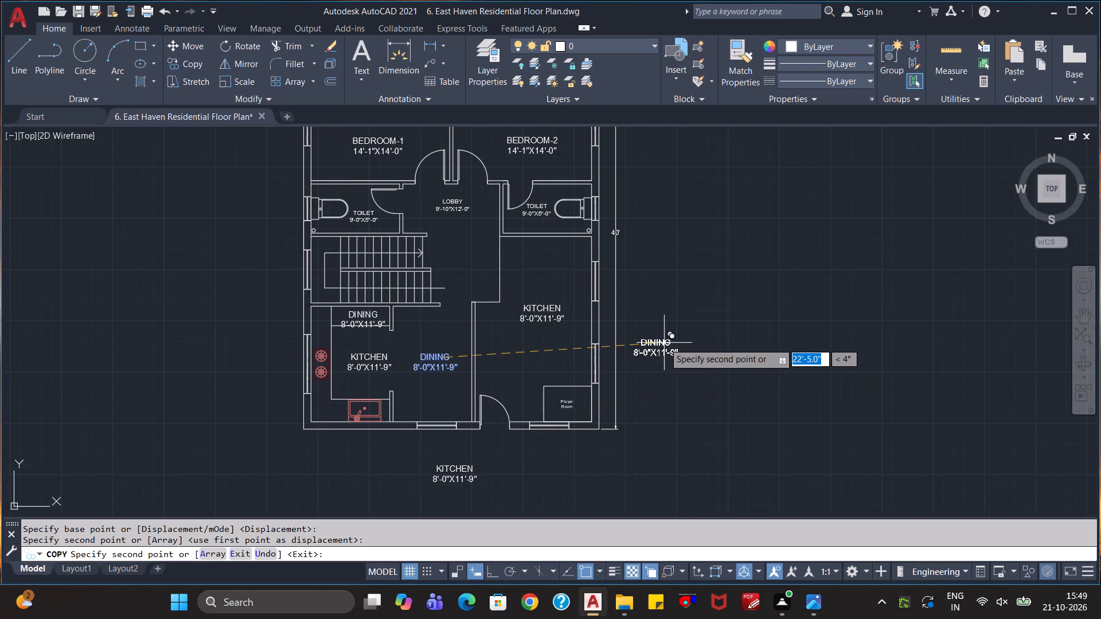
{"action": "key", "text": "grave"}
{"action": "key", "text": "Escape"}
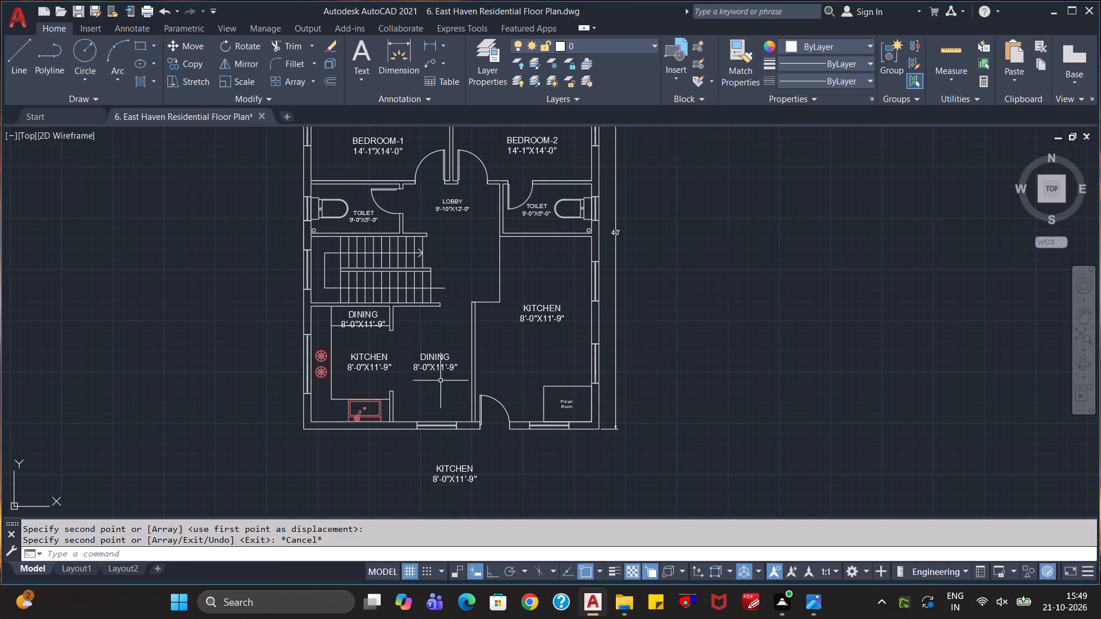
Delete the Prayer Room label in the small room at the plan's southeast corner.
{"action": "left_click", "coordinate": [566, 403]}
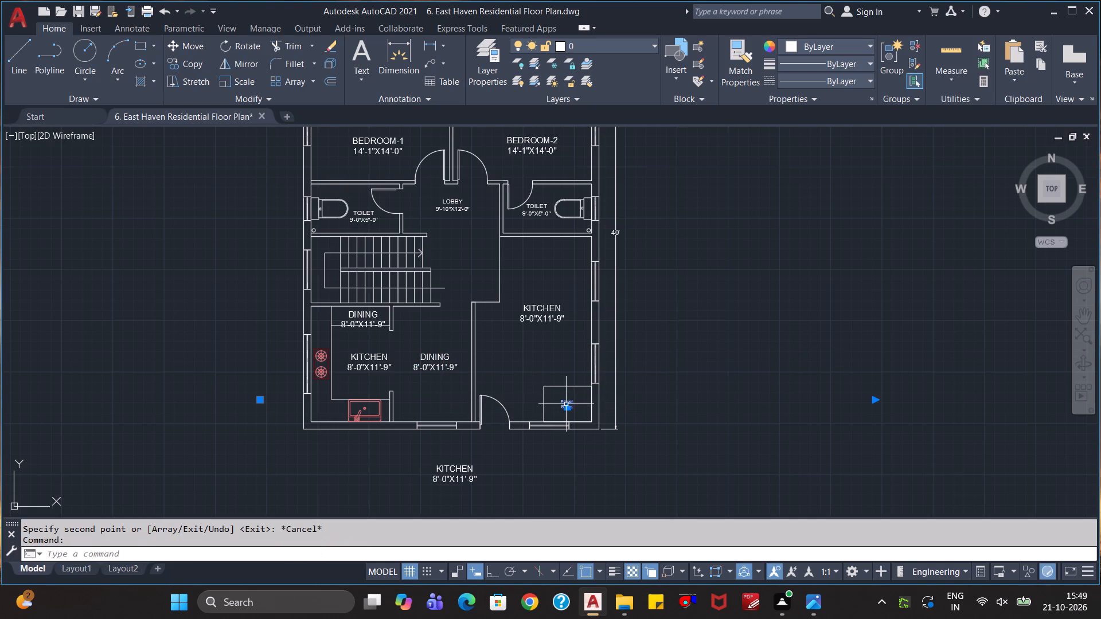
{"action": "key", "text": "Delete"}
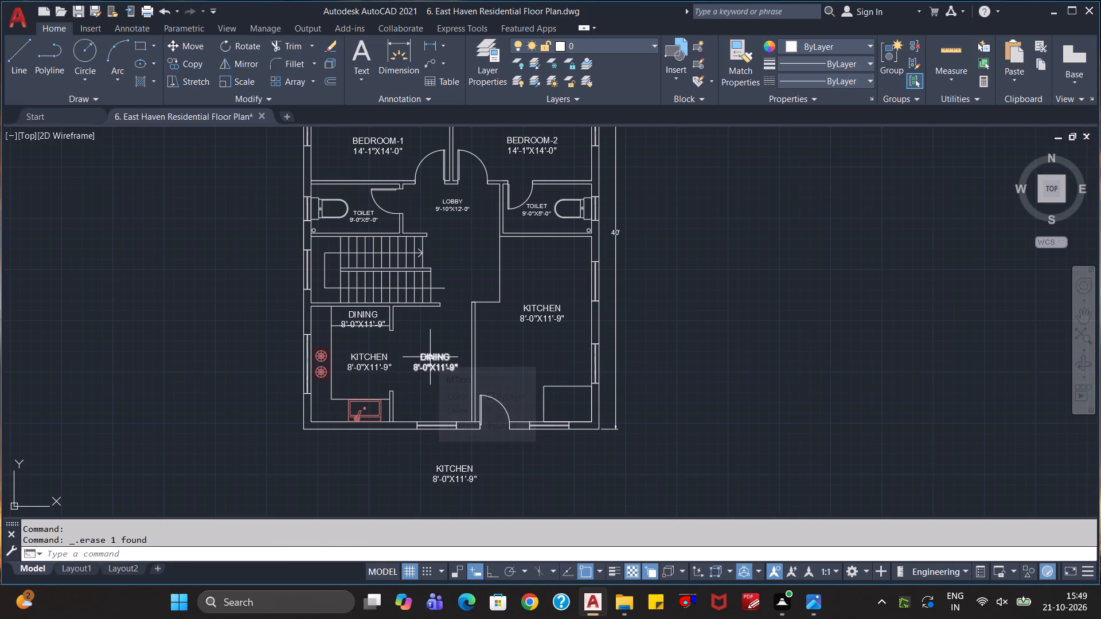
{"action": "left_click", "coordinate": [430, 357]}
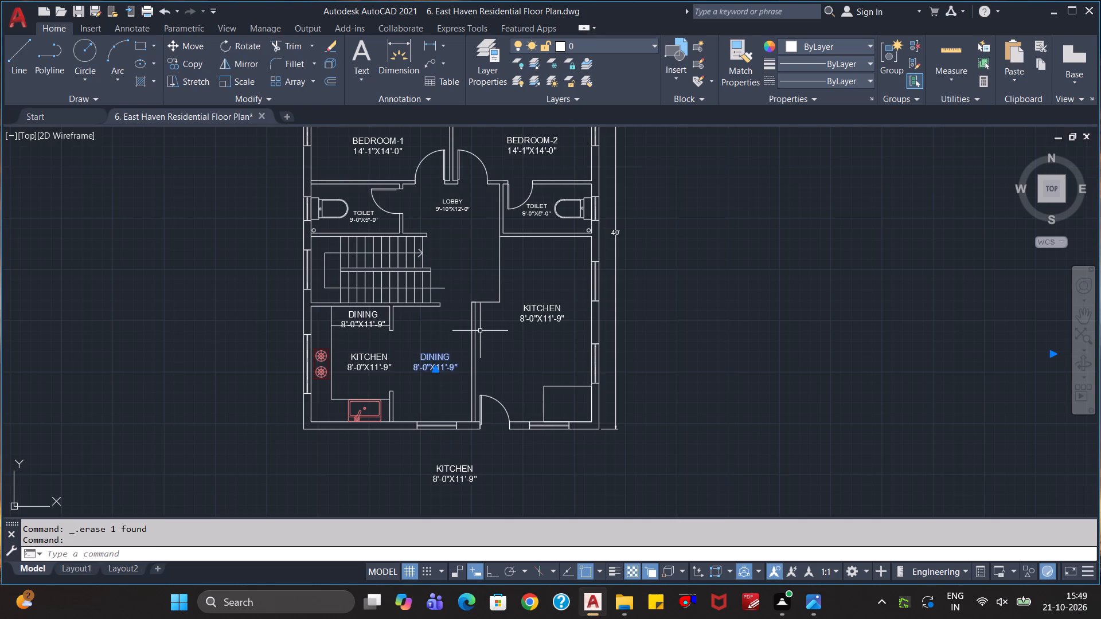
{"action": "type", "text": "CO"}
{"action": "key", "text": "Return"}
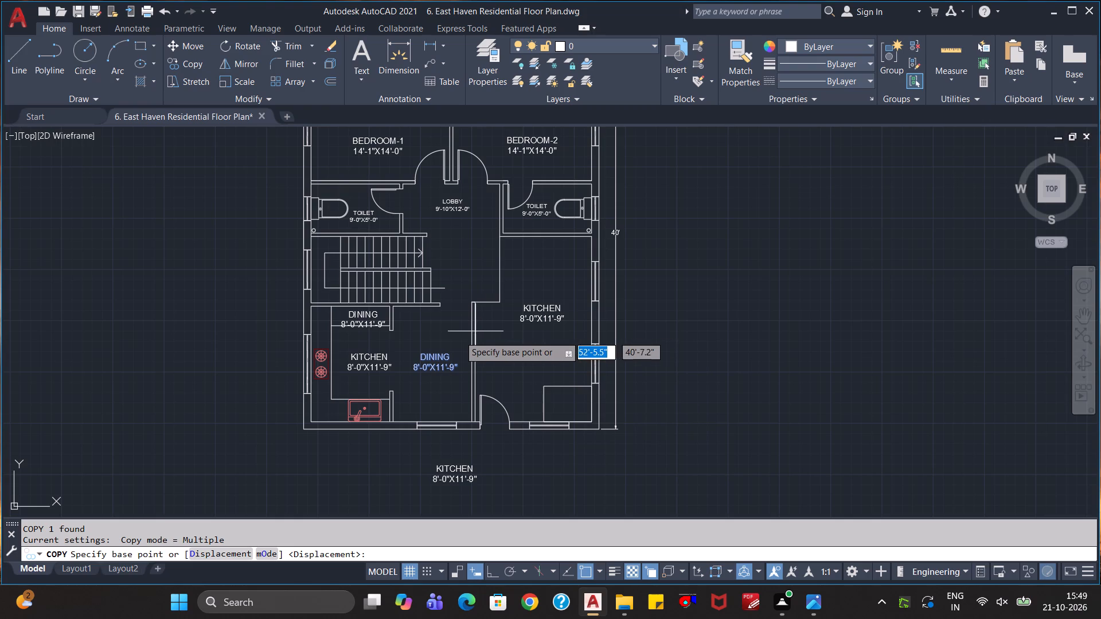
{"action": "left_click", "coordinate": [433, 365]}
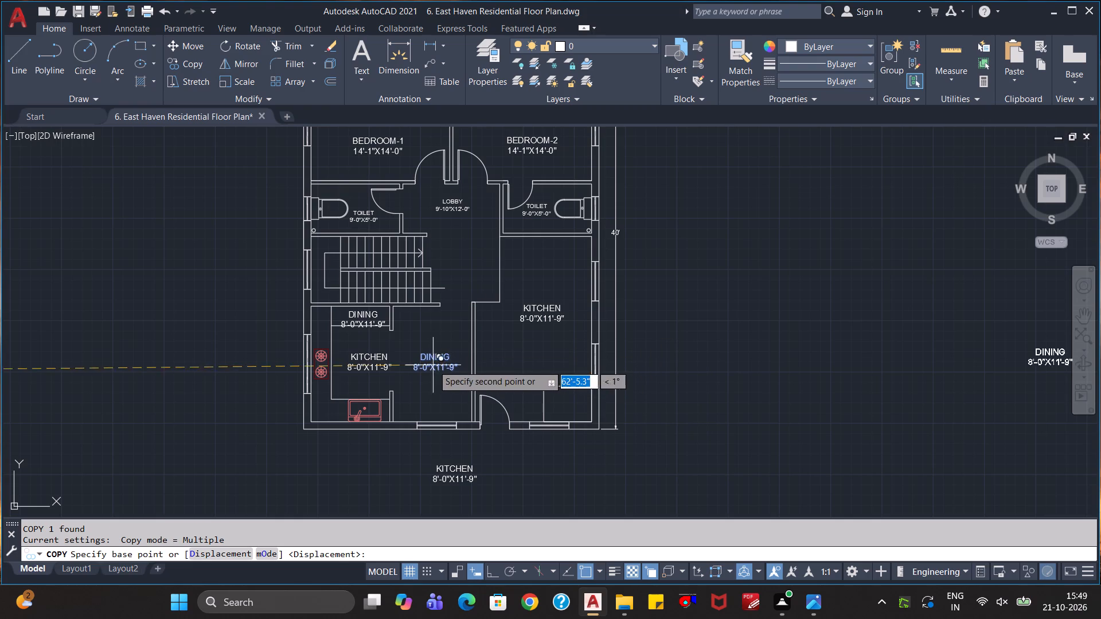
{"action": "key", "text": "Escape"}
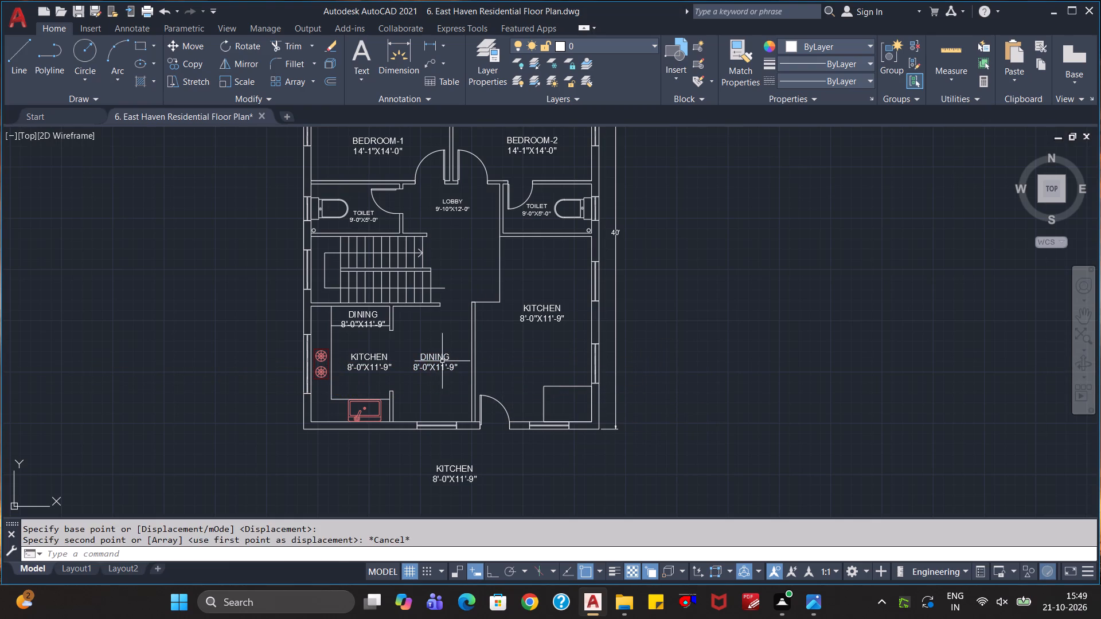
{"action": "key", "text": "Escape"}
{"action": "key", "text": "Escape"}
Copy the DINING label east of the kitchen about 14'-2" southeast, into the small room at the plan's southeast corner.
{"action": "left_click", "coordinate": [439, 359]}
{"action": "type", "text": "CO"}
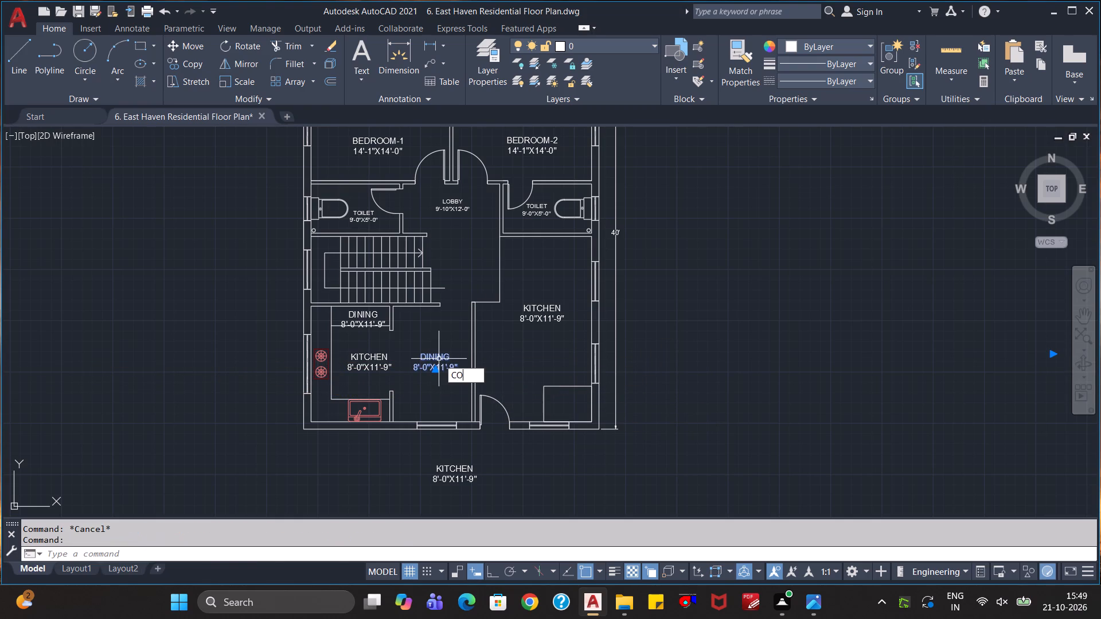
{"action": "key", "text": "Return"}
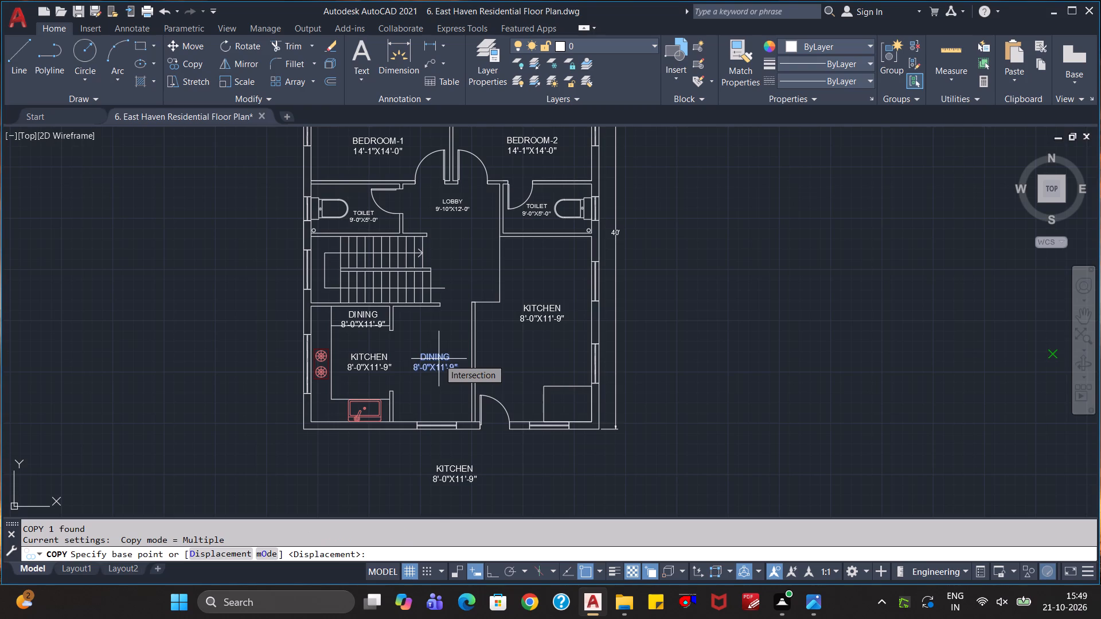
{"action": "left_click", "coordinate": [439, 359]}
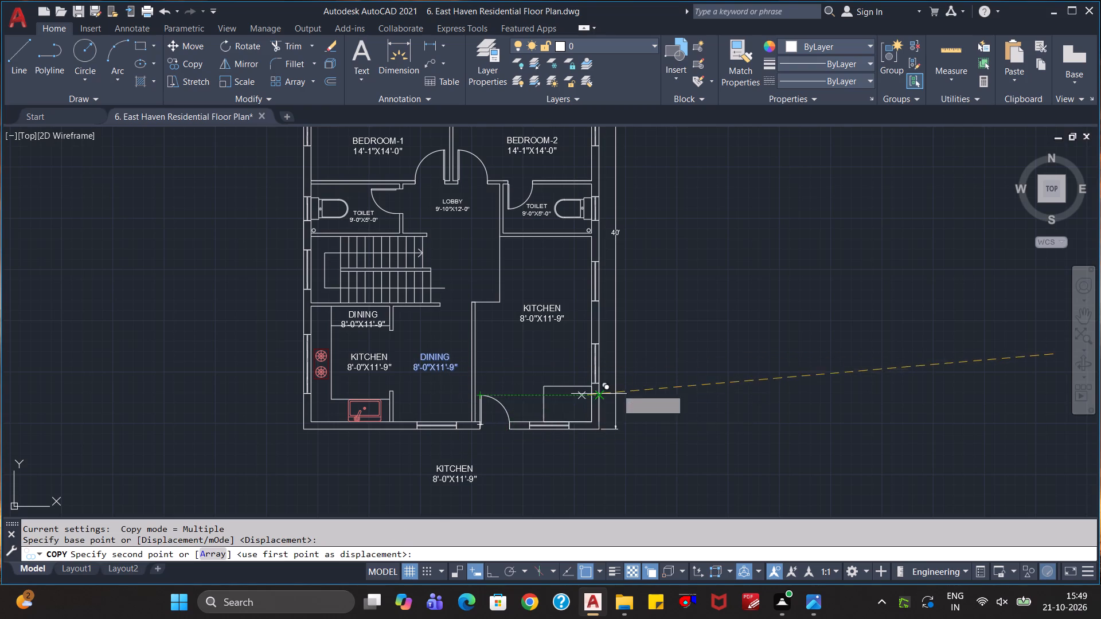
{"action": "scroll", "coordinate": [683, 373], "scroll_direction": "down", "scroll_amount": 2}
{"action": "scroll", "coordinate": [801, 371], "scroll_direction": "up", "scroll_amount": 4}
{"action": "scroll", "coordinate": [715, 393], "scroll_direction": "down", "scroll_amount": 2}
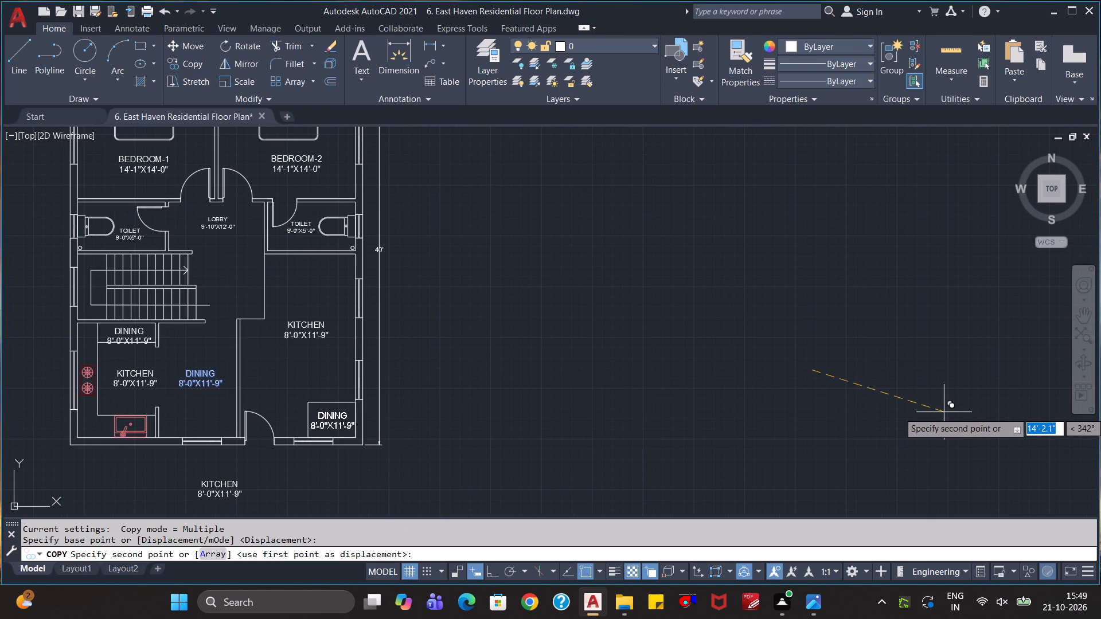
{"action": "left_click", "coordinate": [944, 412]}
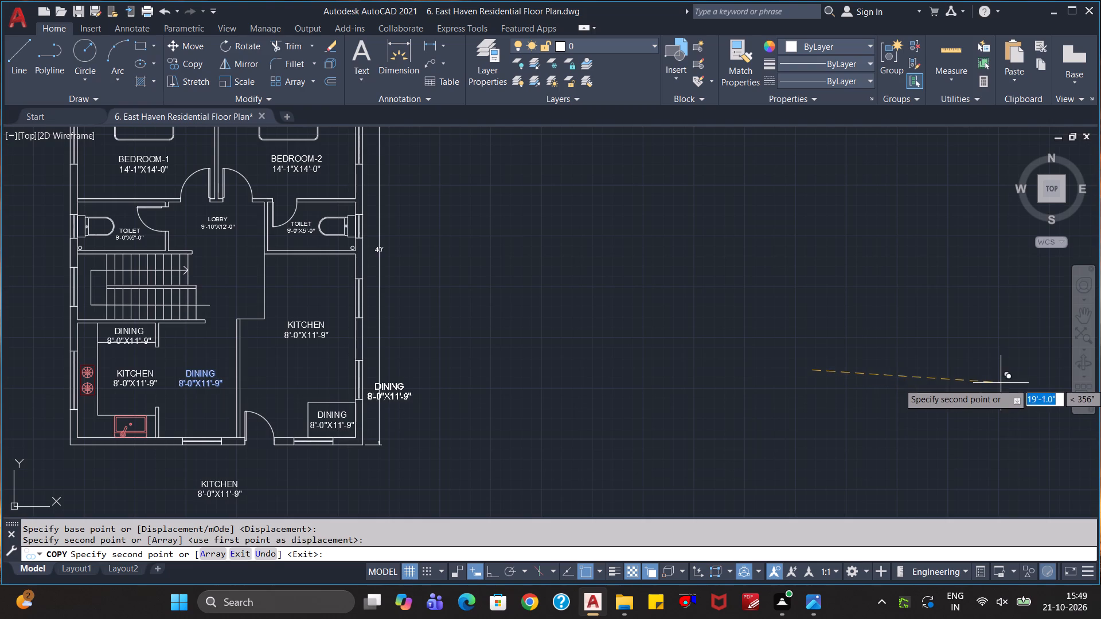
{"action": "key", "text": "Escape"}
{"action": "key", "text": "Escape"}
Change the DINING label in the small southeast corner room to PRAYER with ROOM on the second line, replacing the size.
{"action": "left_click", "coordinate": [331, 425]}
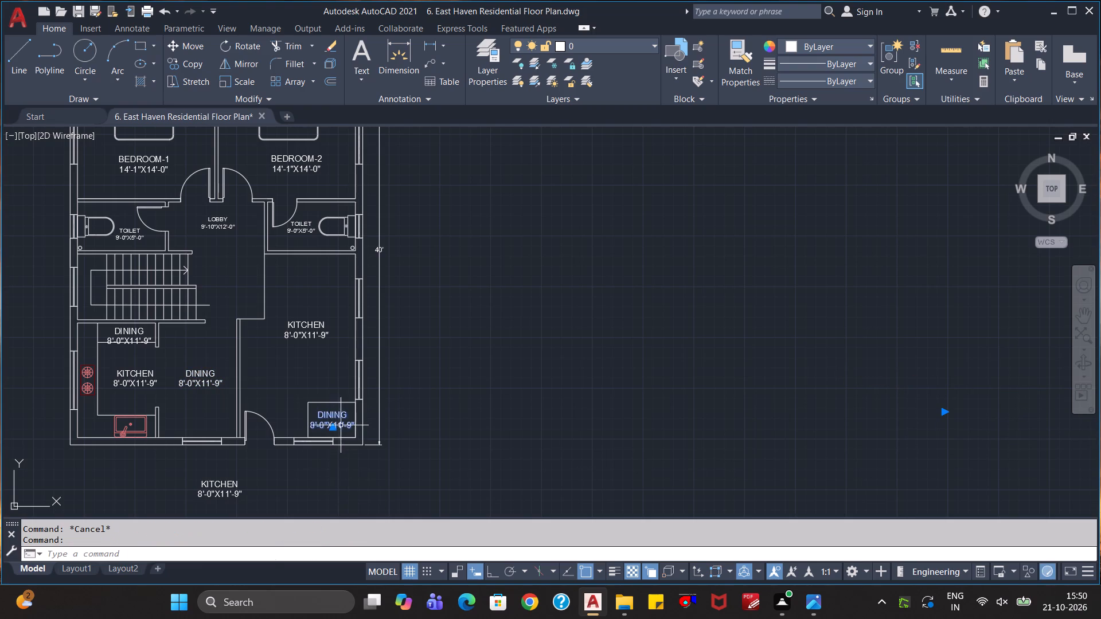
{"action": "double_click", "coordinate": [335, 416]}
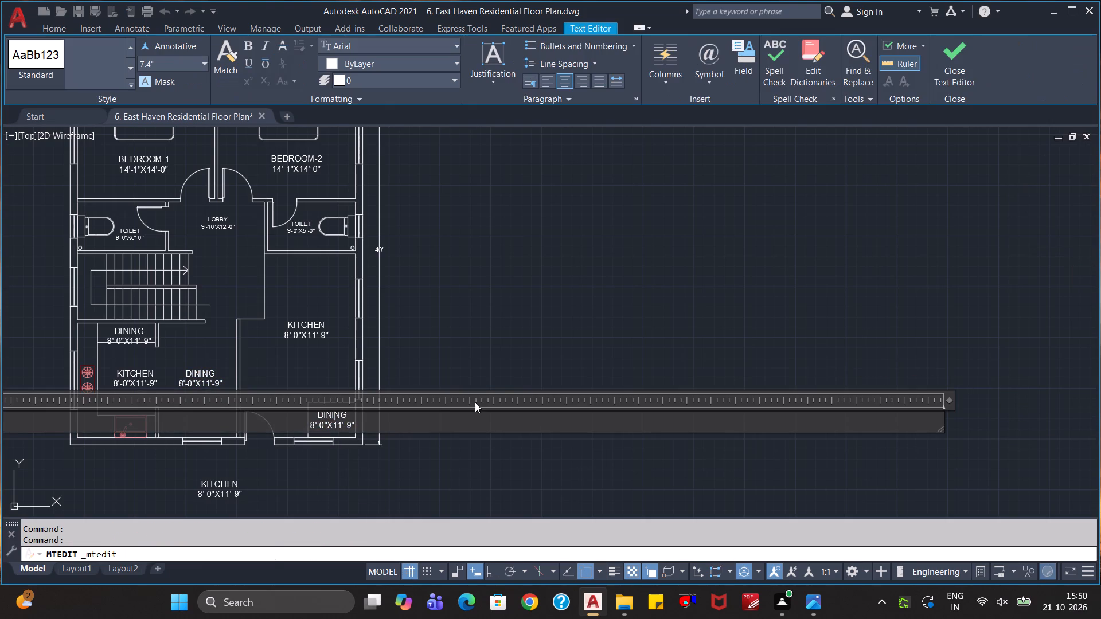
{"action": "key", "text": "ctrl+Right"}
{"action": "key", "text": "BackSpace"}
{"action": "key", "text": "BackSpace"}
{"action": "key", "text": "BackSpace"}
{"action": "key", "text": "BackSpace"}
{"action": "key", "text": "BackSpace"}
{"action": "key", "text": "BackSpace"}
{"action": "type", "text": "PRAYER"}
{"action": "key", "text": "Down"}
{"action": "key", "text": "Right"}
{"action": "key", "text": "Right"}
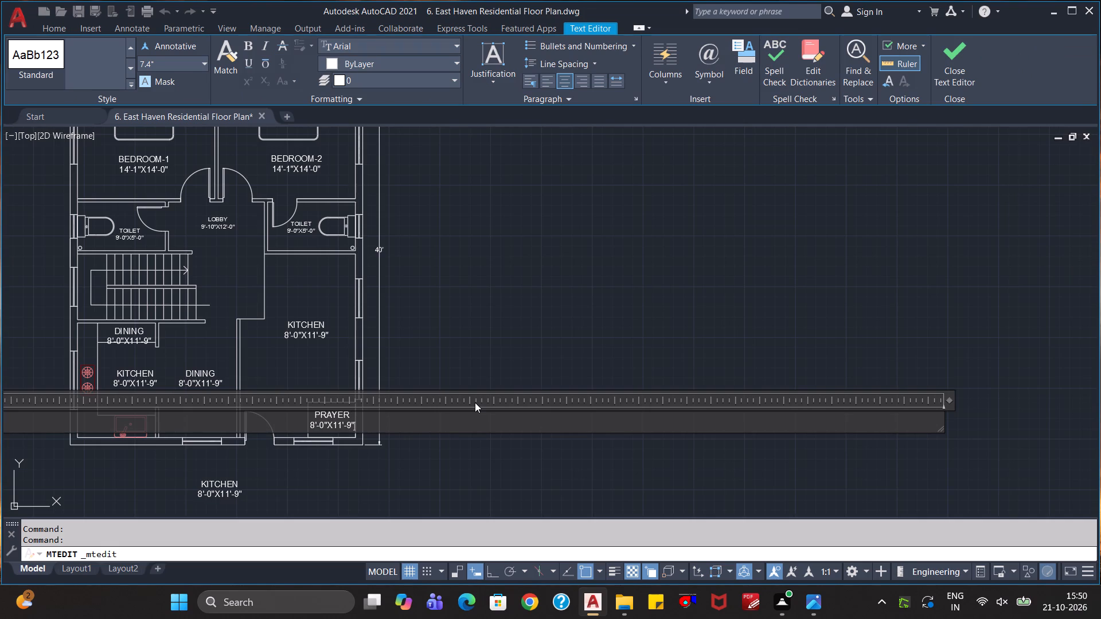
{"action": "key", "text": "BackSpace"}
{"action": "key", "text": "BackSpace"}
{"action": "key", "text": "BackSpace"}
{"action": "key", "text": "BackSpace"}
{"action": "key", "text": "BackSpace"}
{"action": "key", "text": "BackSpace"}
{"action": "key", "text": "BackSpace"}
{"action": "key", "text": "BackSpace"}
{"action": "key", "text": "BackSpace"}
{"action": "key", "text": "BackSpace"}
{"action": "key", "text": "BackSpace"}
{"action": "key", "text": "BackSpace"}
{"action": "type", "text": "ROOM"}
{"action": "left_click", "coordinate": [464, 454]}
Scale up the LOBBY label by a factor of about 1.4, using a base point near the label.
{"action": "scroll", "coordinate": [443, 434], "scroll_direction": "down", "scroll_amount": 1}
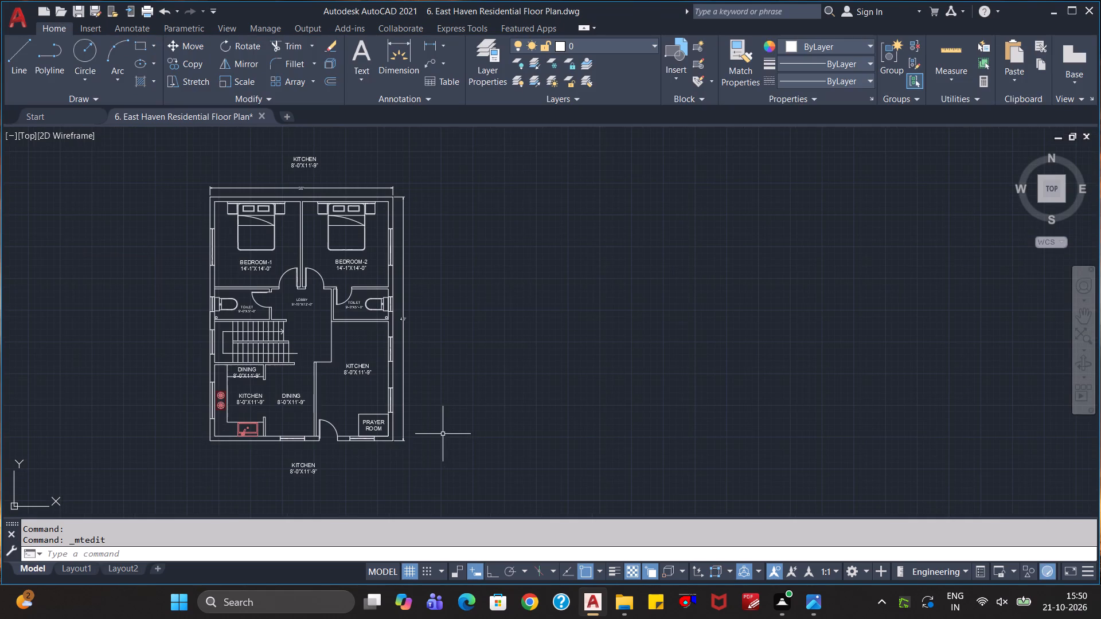
{"action": "scroll", "coordinate": [446, 443], "scroll_direction": "up", "scroll_amount": 1}
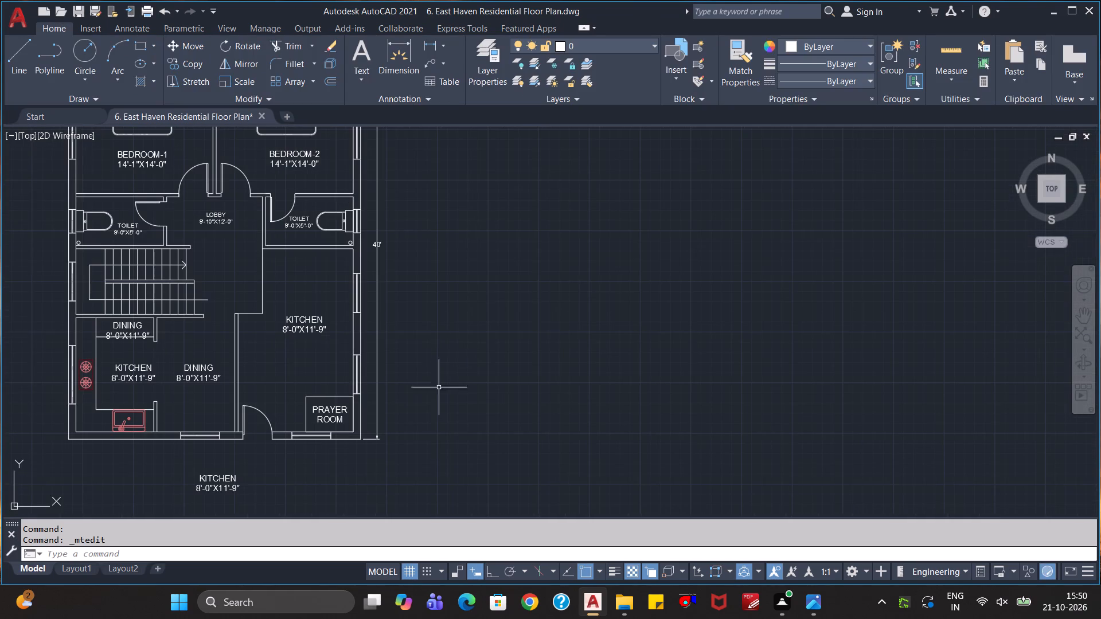
{"action": "middle_click_drag", "start_coordinate": [457, 309], "coordinate": [591, 452]}
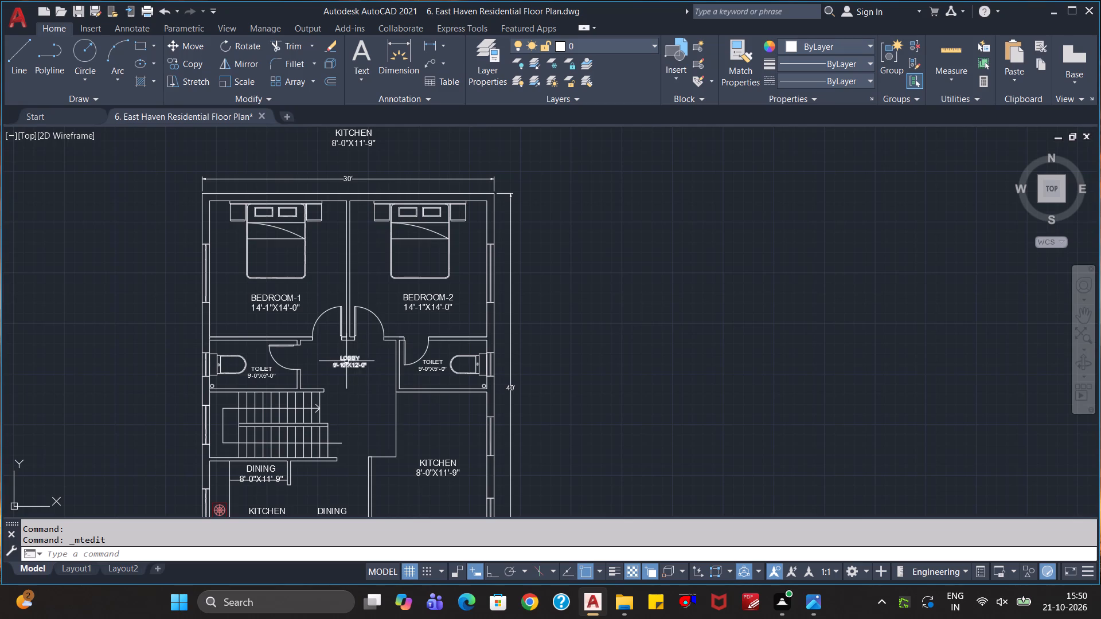
{"action": "left_click", "coordinate": [346, 361]}
{"action": "type", "text": "SC"}
{"action": "key", "text": "Return"}
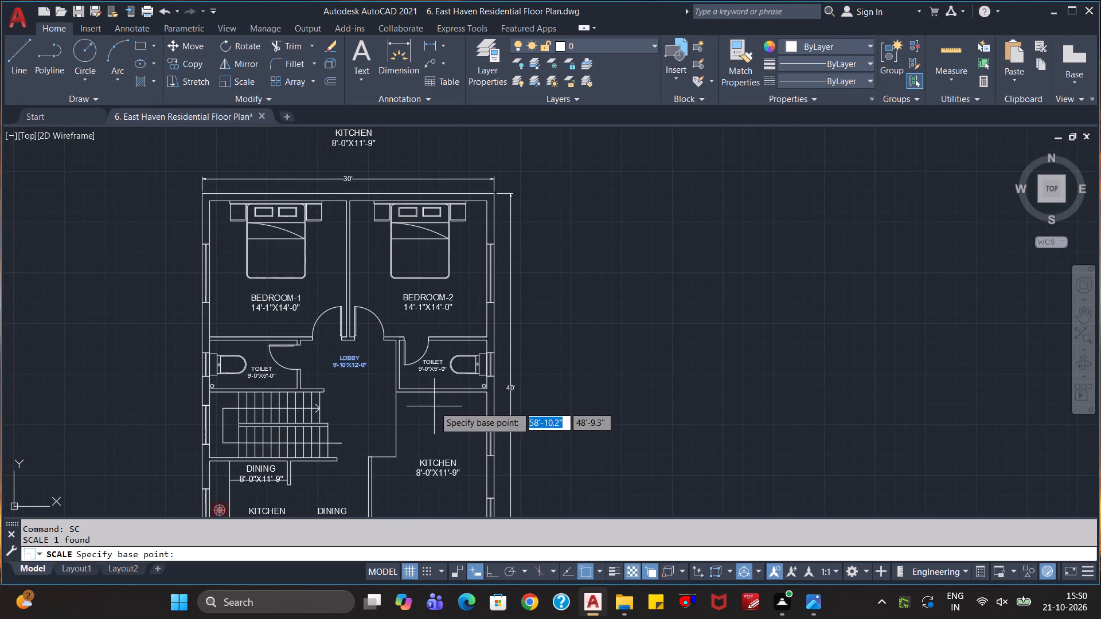
{"action": "left_click", "coordinate": [360, 371]}
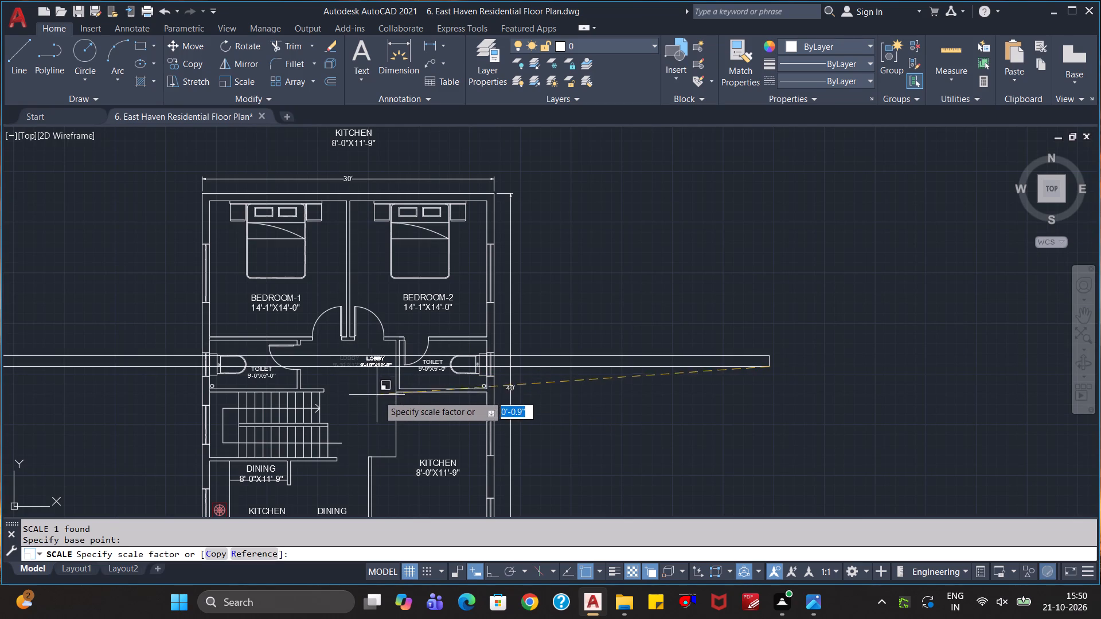
{"action": "left_click", "coordinate": [192, 439]}
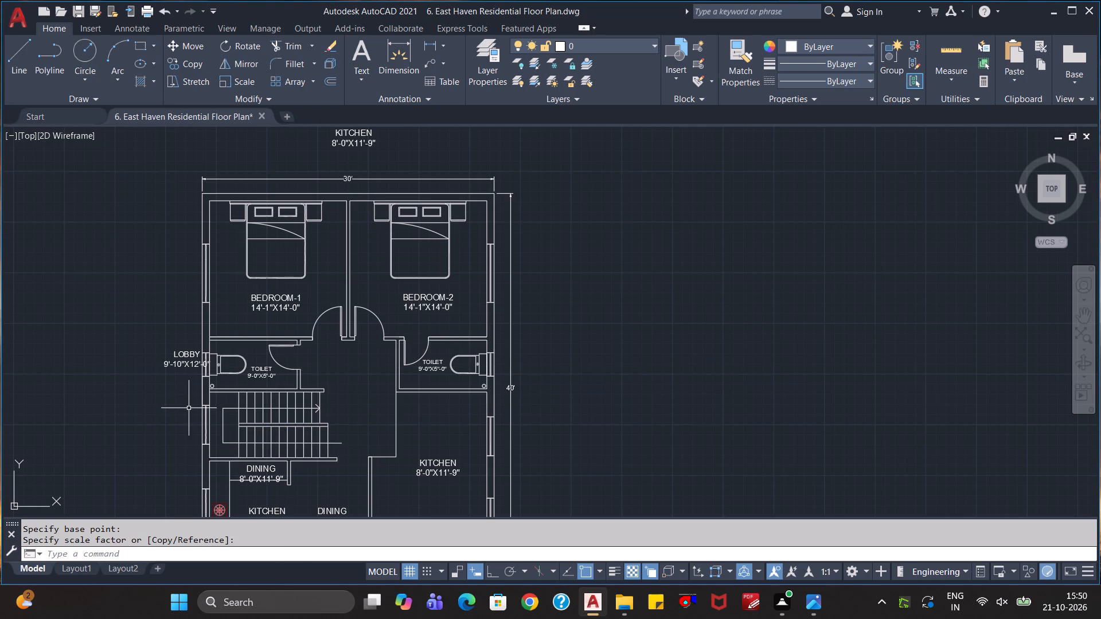
Move the enlarged LOBBY label about 16'-7" east, back into the lobby between the two toilets.
{"action": "left_click", "coordinate": [182, 392]}
{"action": "left_click", "coordinate": [175, 353]}
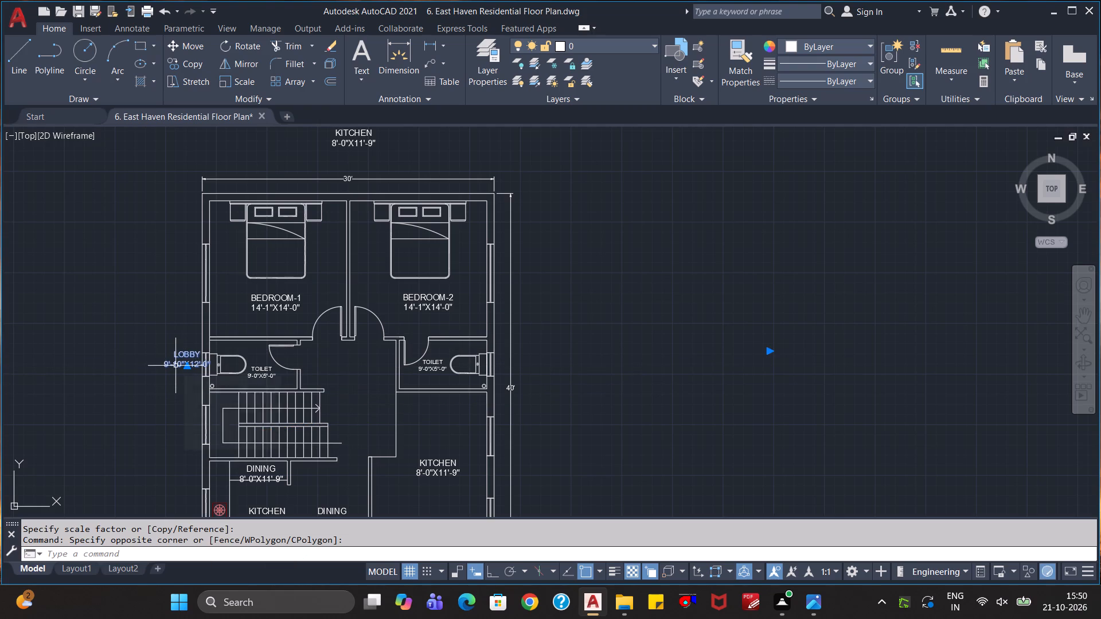
{"action": "key", "text": "m"}
{"action": "key", "text": "Return"}
{"action": "left_click", "coordinate": [183, 359]}
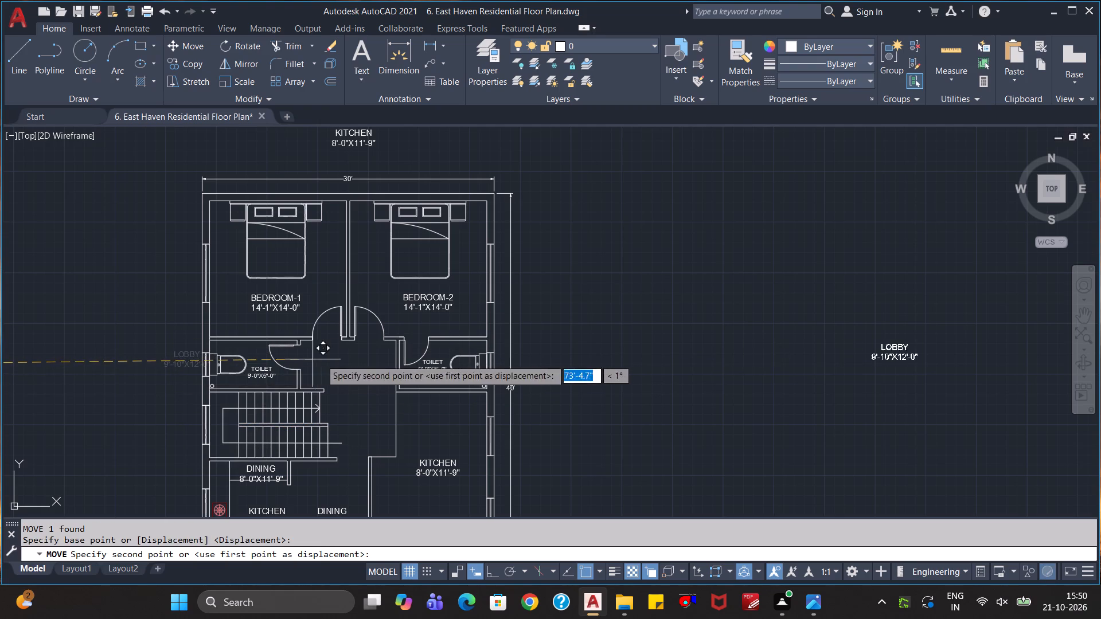
{"action": "middle_click_drag", "start_coordinate": [122, 383], "coordinate": [502, 382]}
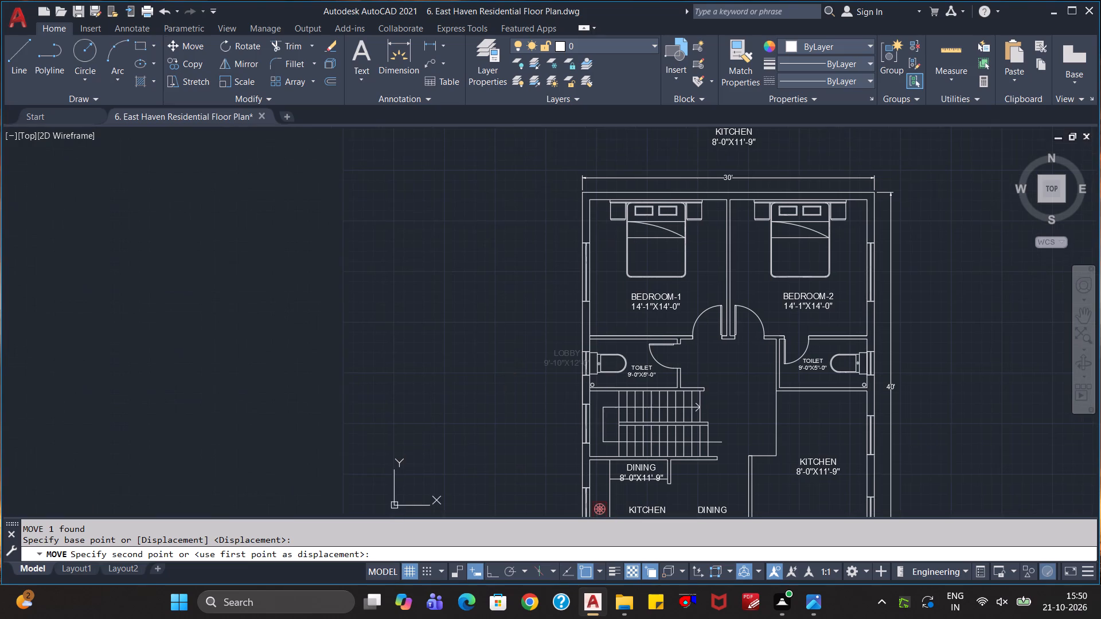
{"action": "left_click", "coordinate": [147, 367]}
{"action": "key", "text": "Escape"}
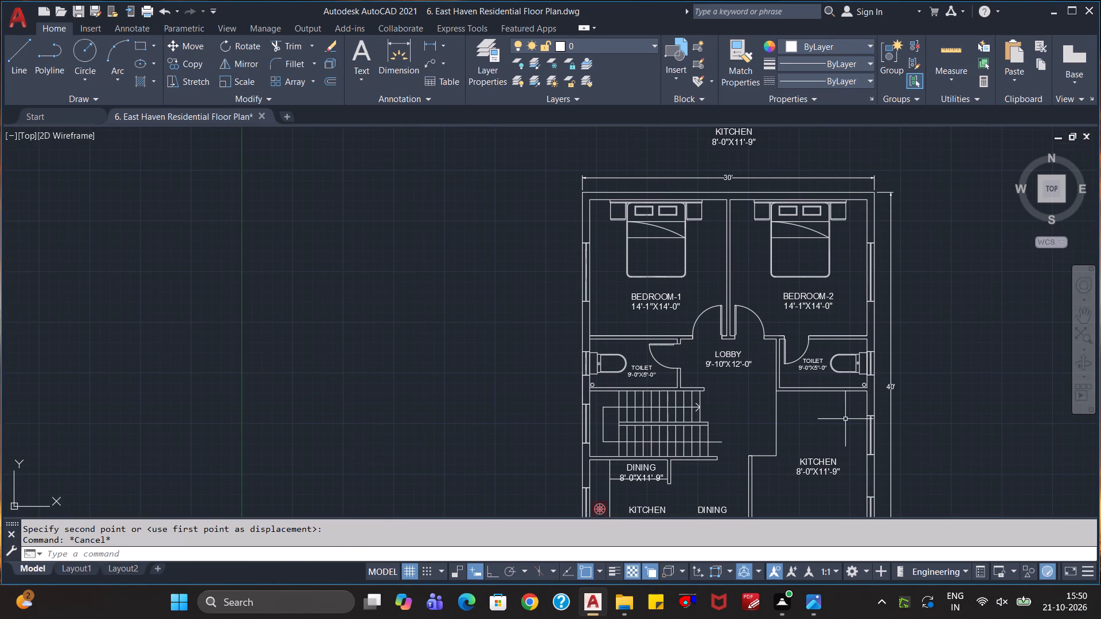
{"action": "key", "text": "Escape"}
Assign the staircase treads, rails and direction lines to the Stairs layer.
{"action": "middle_click_drag", "start_coordinate": [932, 416], "coordinate": [825, 365]}
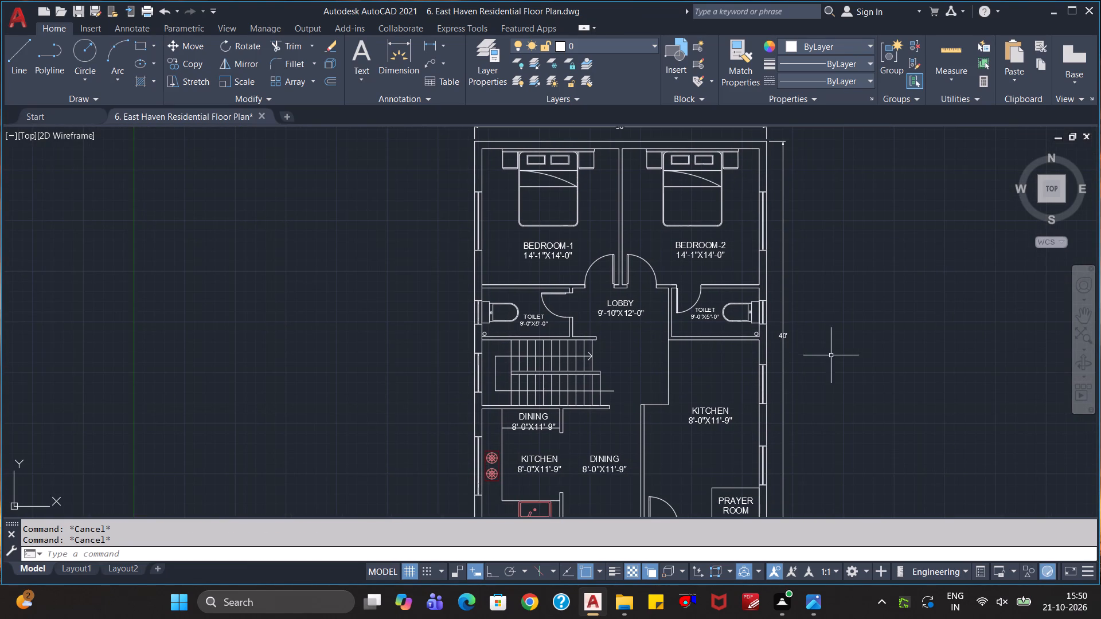
{"action": "scroll", "coordinate": [833, 365], "scroll_direction": "down", "scroll_amount": 1}
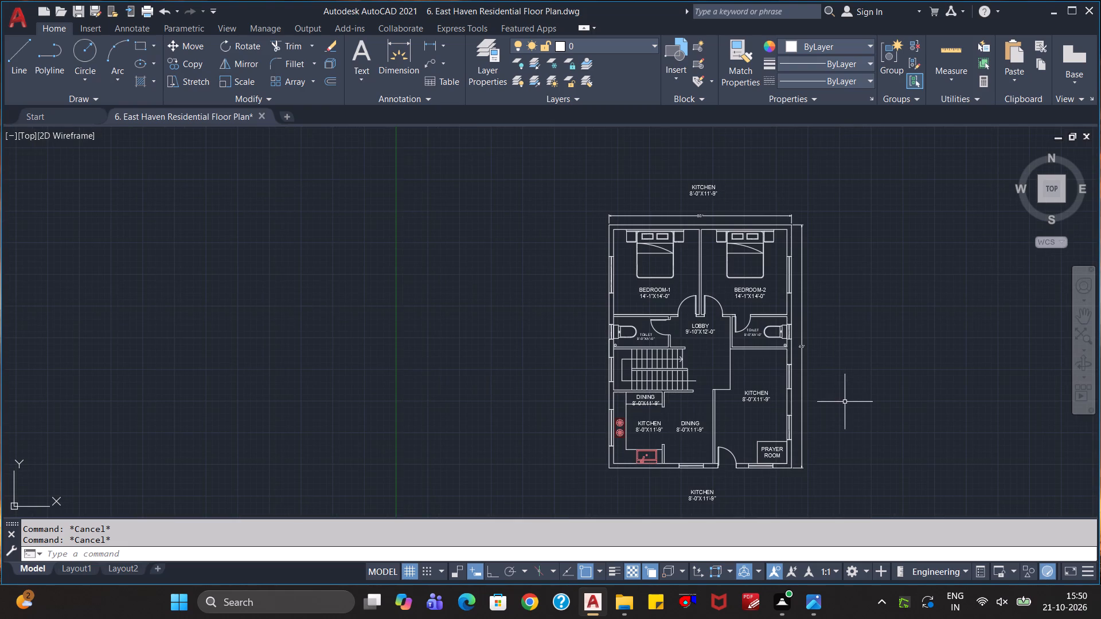
{"action": "scroll", "coordinate": [845, 402], "scroll_direction": "up", "scroll_amount": 1}
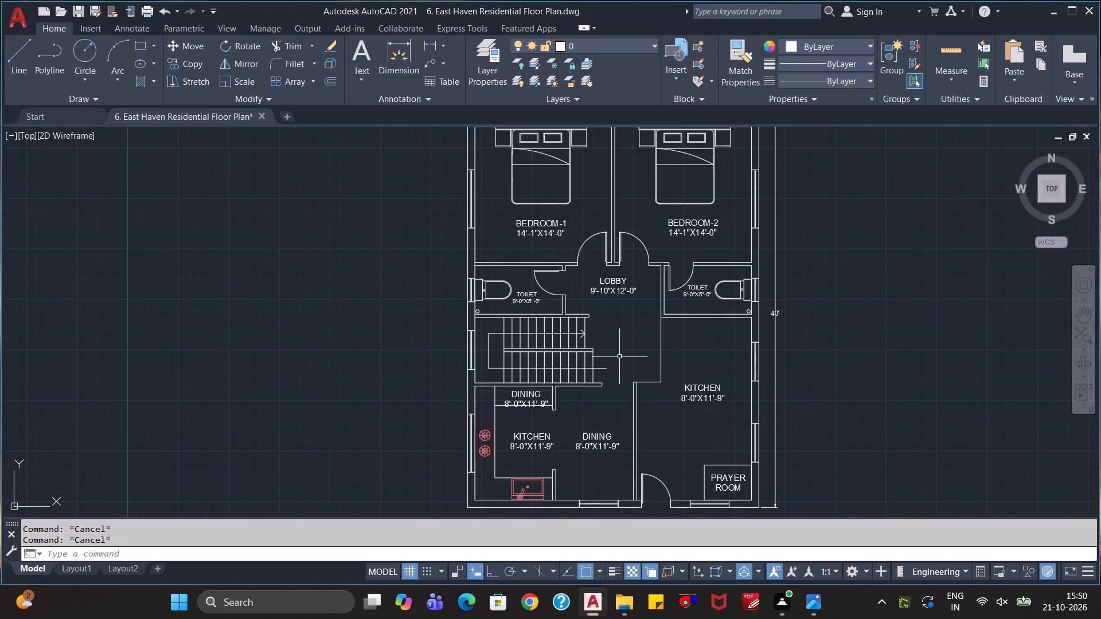
{"action": "left_click", "coordinate": [605, 328]}
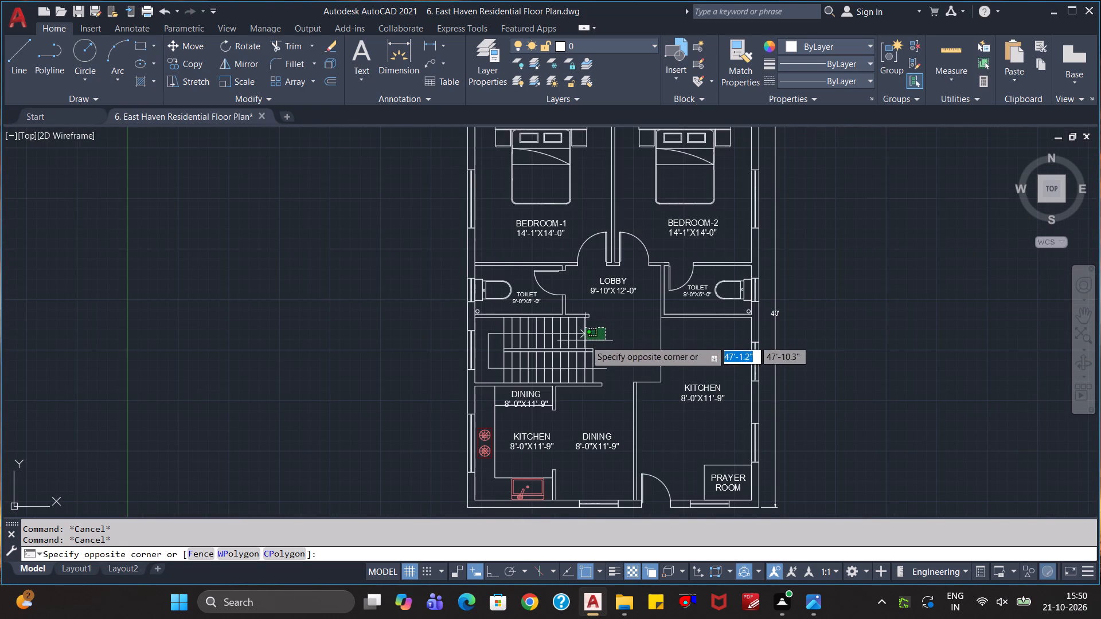
{"action": "left_click", "coordinate": [482, 371]}
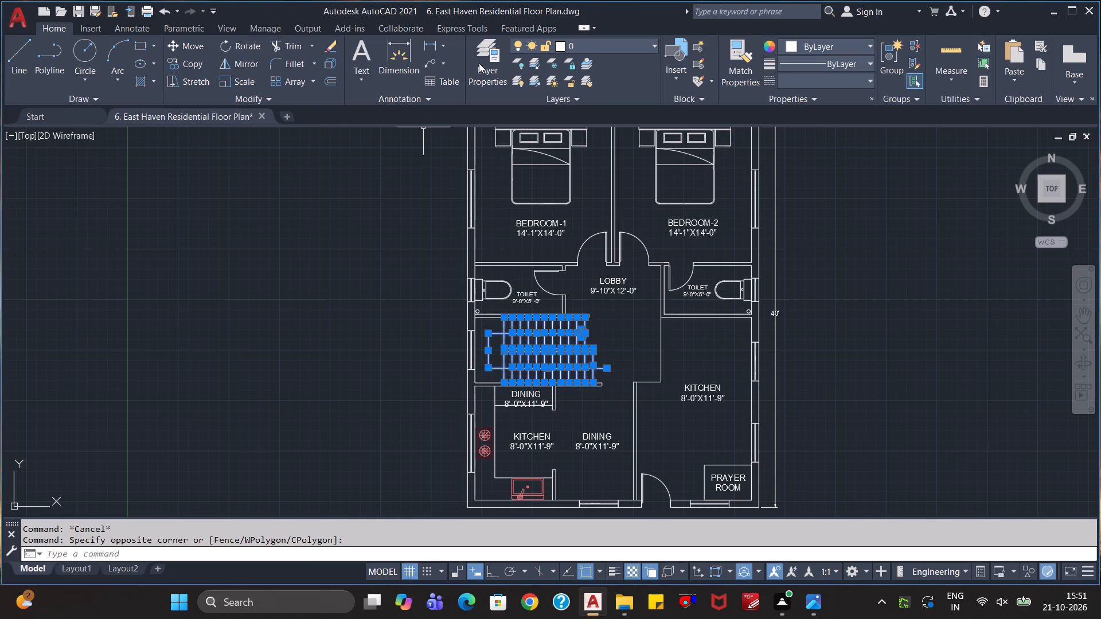
{"action": "left_click", "coordinate": [589, 45]}
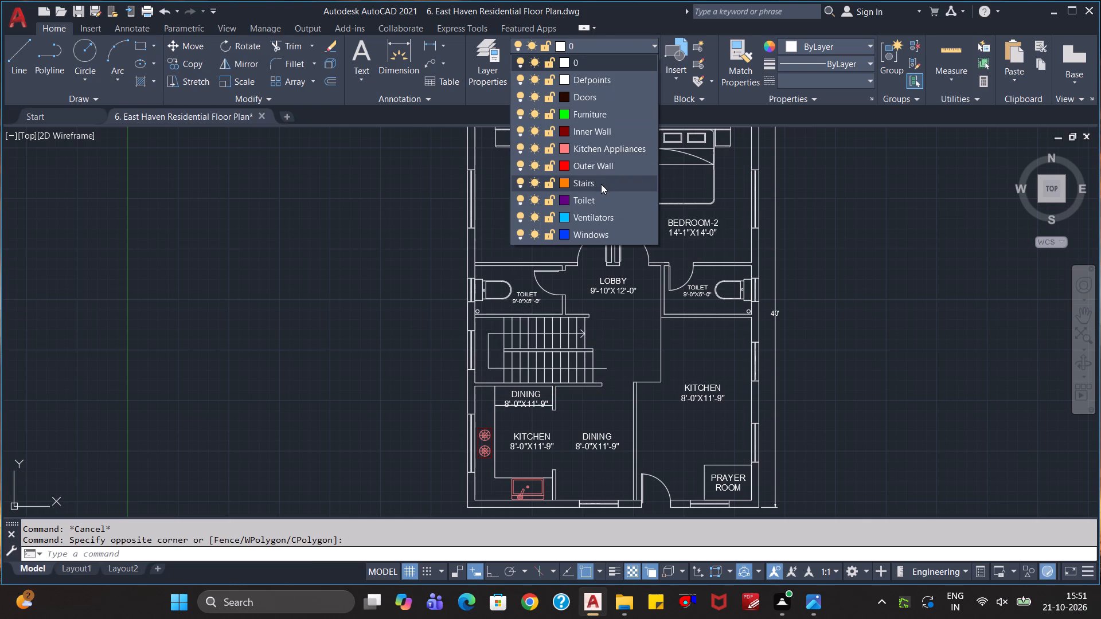
{"action": "left_click", "coordinate": [601, 184]}
{"action": "key", "text": "Escape"}
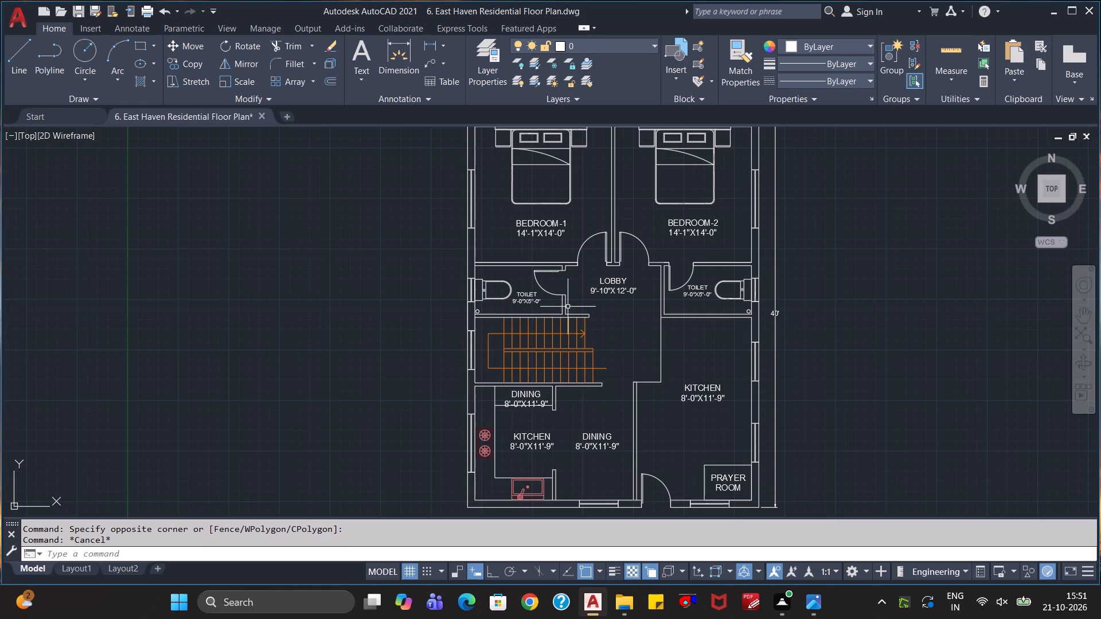
Make Toilet the current layer in the Layer Properties Manager.
{"action": "left_click", "coordinate": [602, 46]}
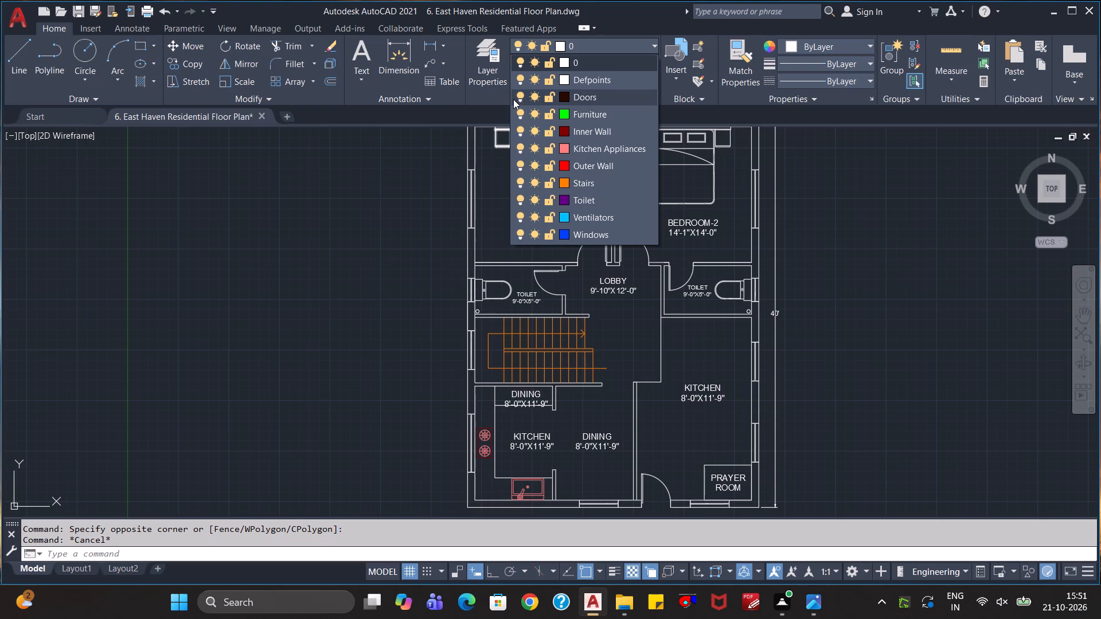
{"action": "left_click", "coordinate": [491, 65]}
{"action": "left_click", "coordinate": [489, 66]}
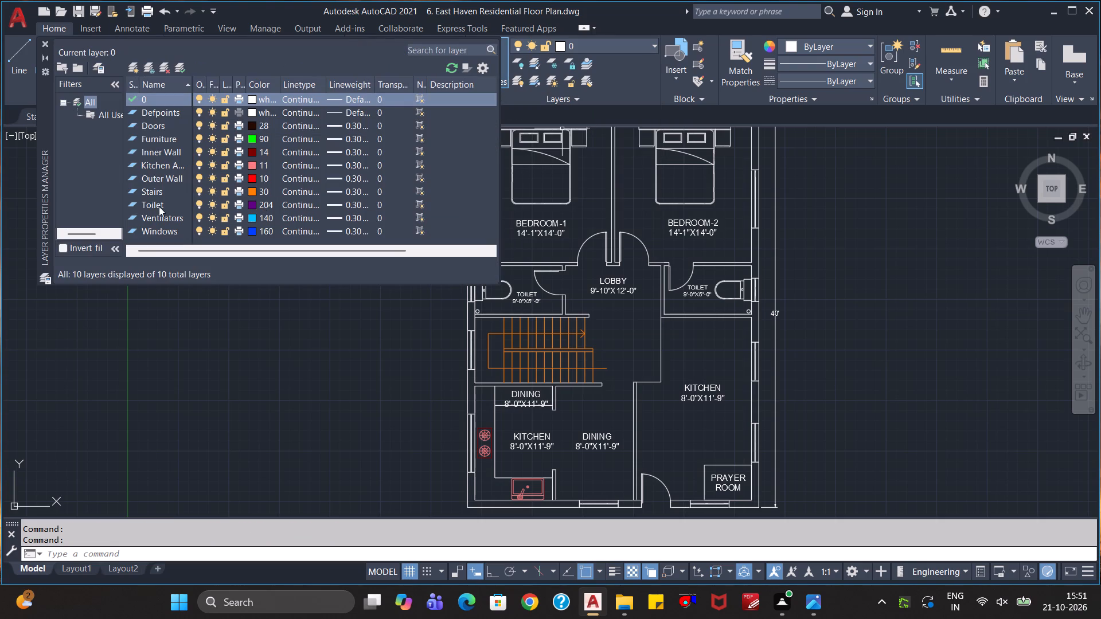
{"action": "left_click", "coordinate": [158, 206]}
{"action": "double_click", "coordinate": [158, 206]}
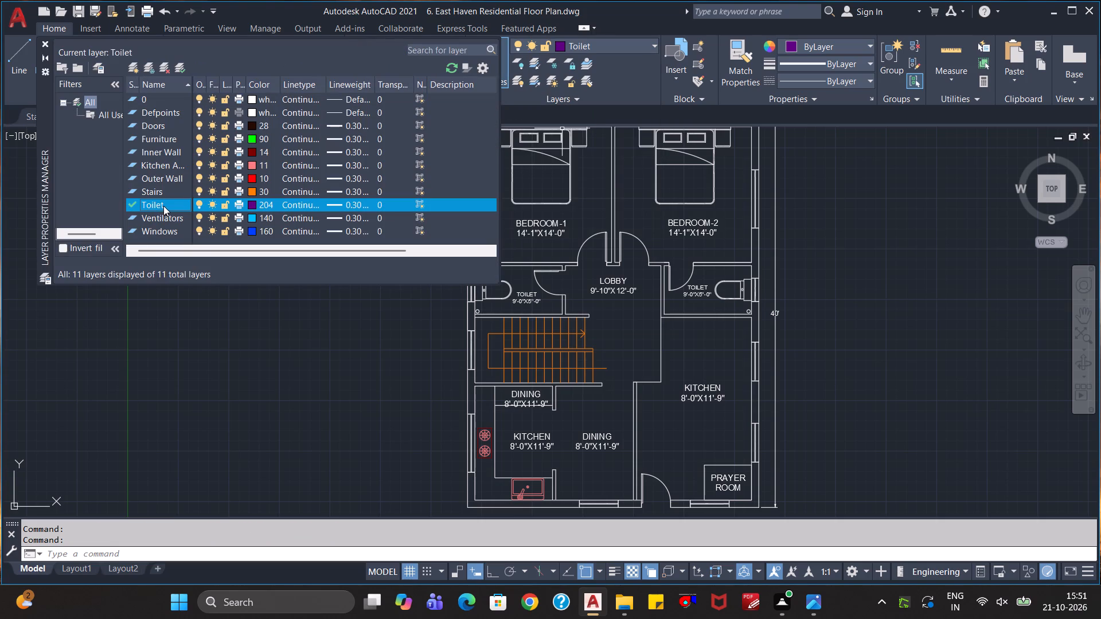
Rename the Toilet layer as Commode in the Layer Properties Manager.
{"action": "right_click", "coordinate": [157, 205]}
{"action": "left_click", "coordinate": [213, 273]}
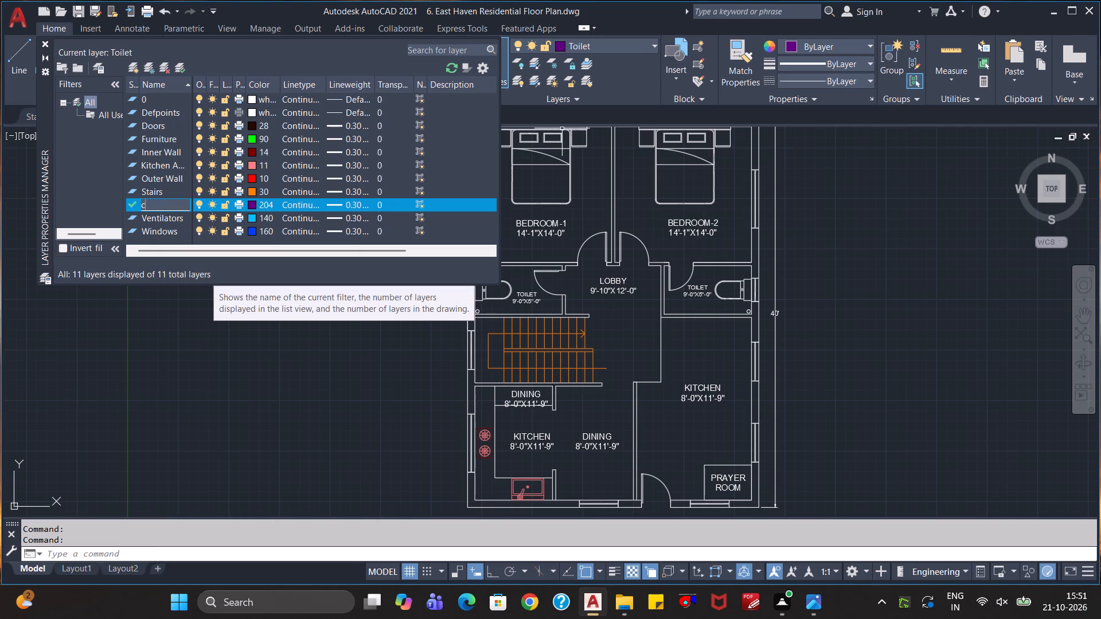
{"action": "key", "text": "shift+c"}
{"action": "key", "text": "BackSpace"}
{"action": "type", "text": "COM"}
{"action": "key", "text": "BackSpace"}
{"action": "key", "text": "BackSpace"}
{"action": "type", "text": "ommo"}
{"action": "key", "text": "d"}
{"action": "key", "text": "e"}
{"action": "left_click", "coordinate": [177, 323]}
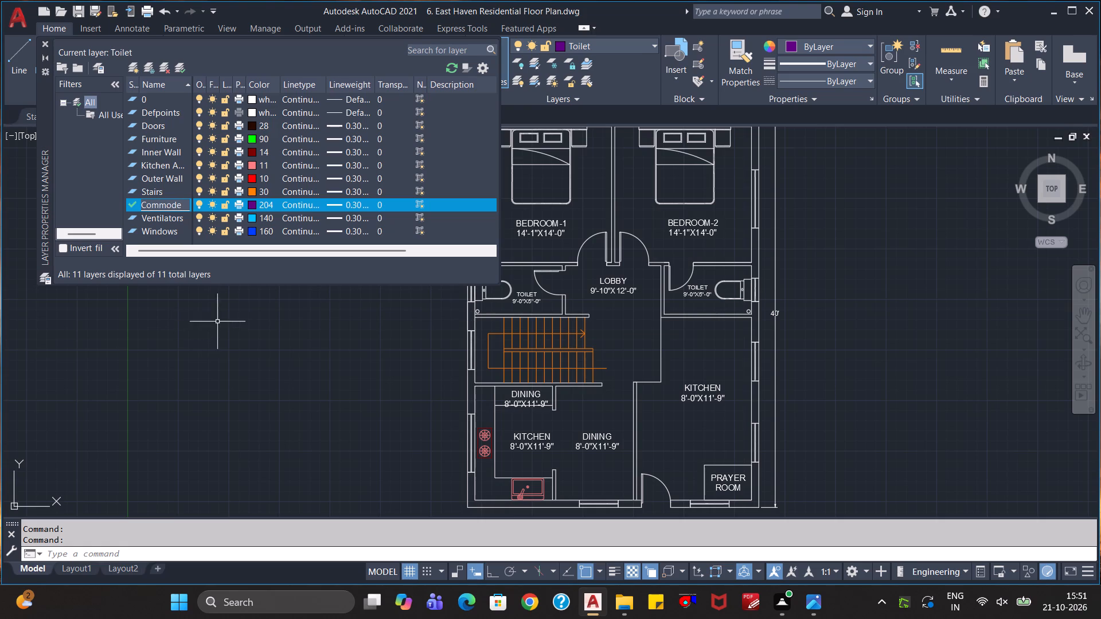
{"action": "left_click", "coordinate": [111, 200]}
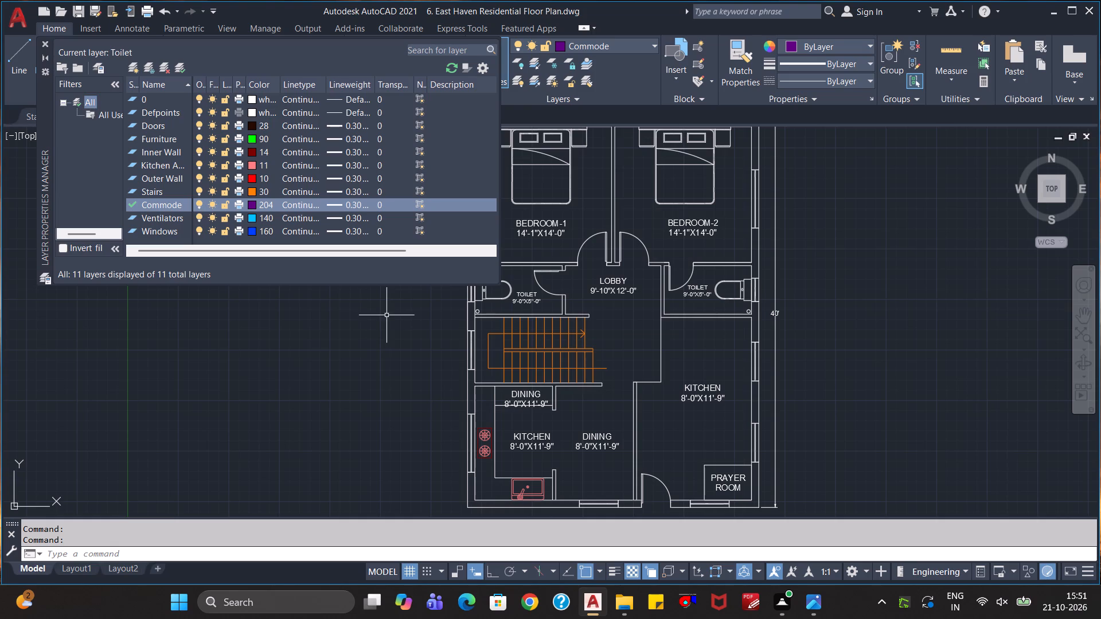
{"action": "key", "text": "Escape"}
{"action": "key", "text": "Escape"}
{"action": "left_click", "coordinate": [47, 44]}
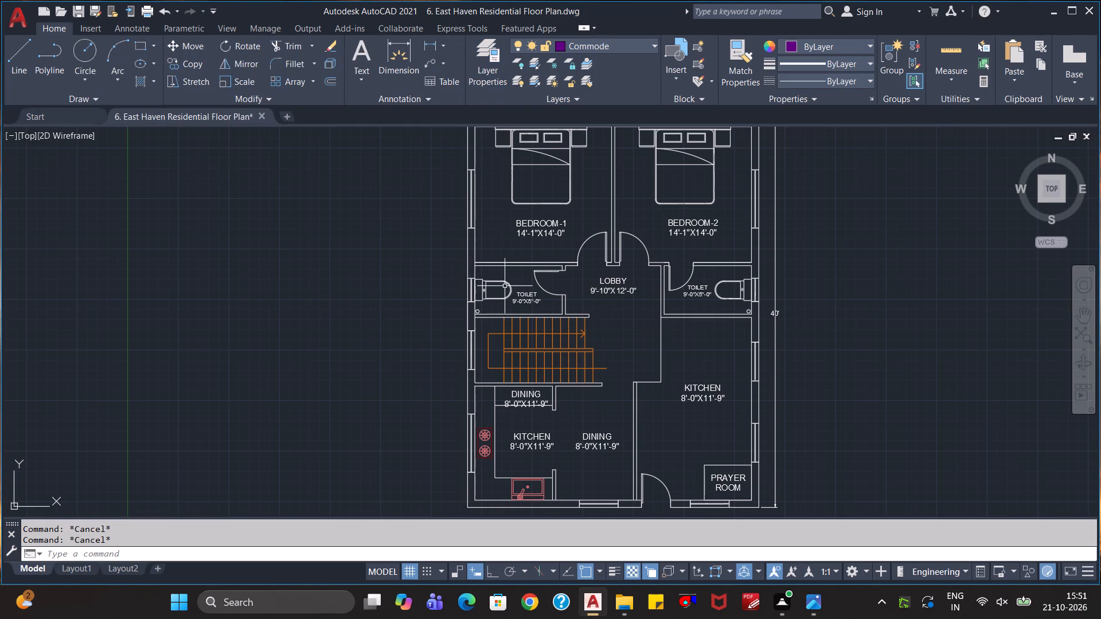
Assign the toilet fixtures in both toilets to the Commode layer.
{"action": "left_click", "coordinate": [509, 283]}
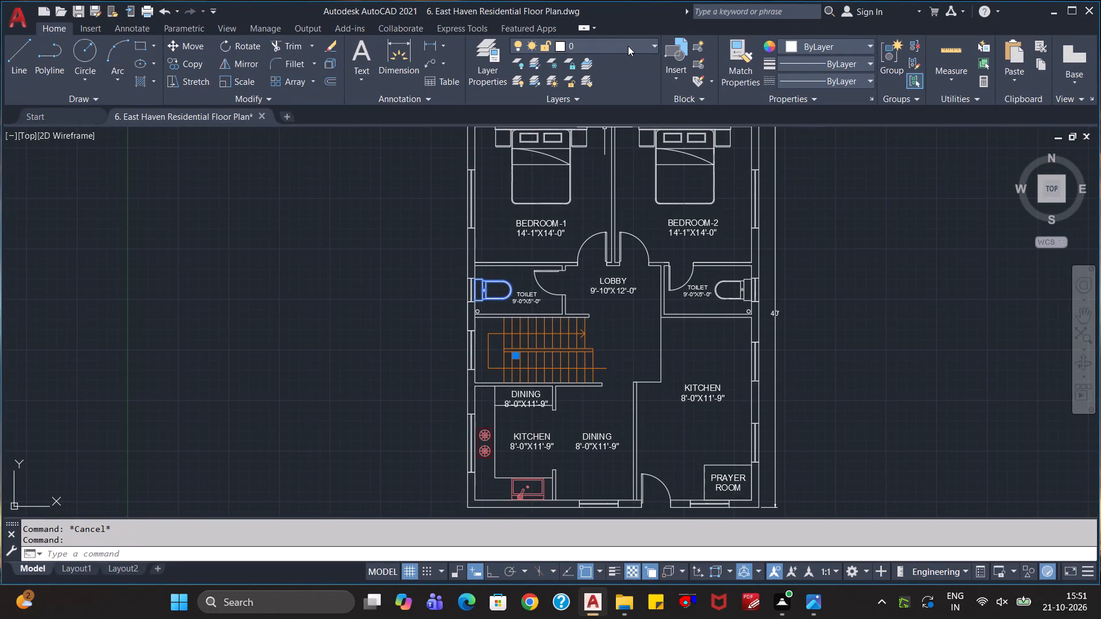
{"action": "left_click", "coordinate": [628, 46]}
{"action": "left_click", "coordinate": [603, 80]}
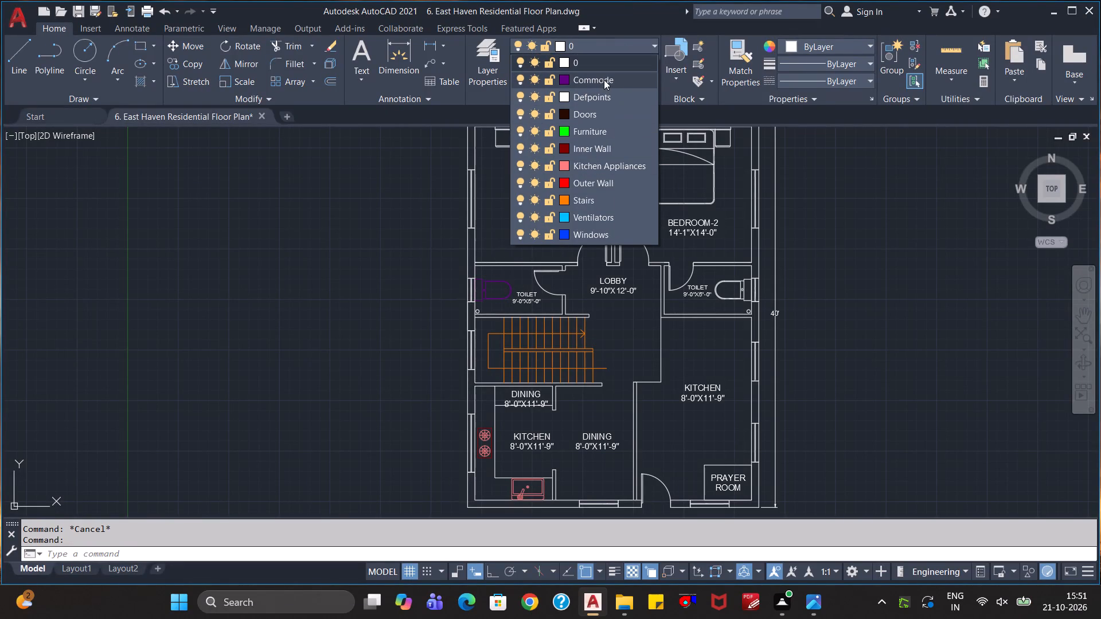
{"action": "left_click", "coordinate": [723, 281]}
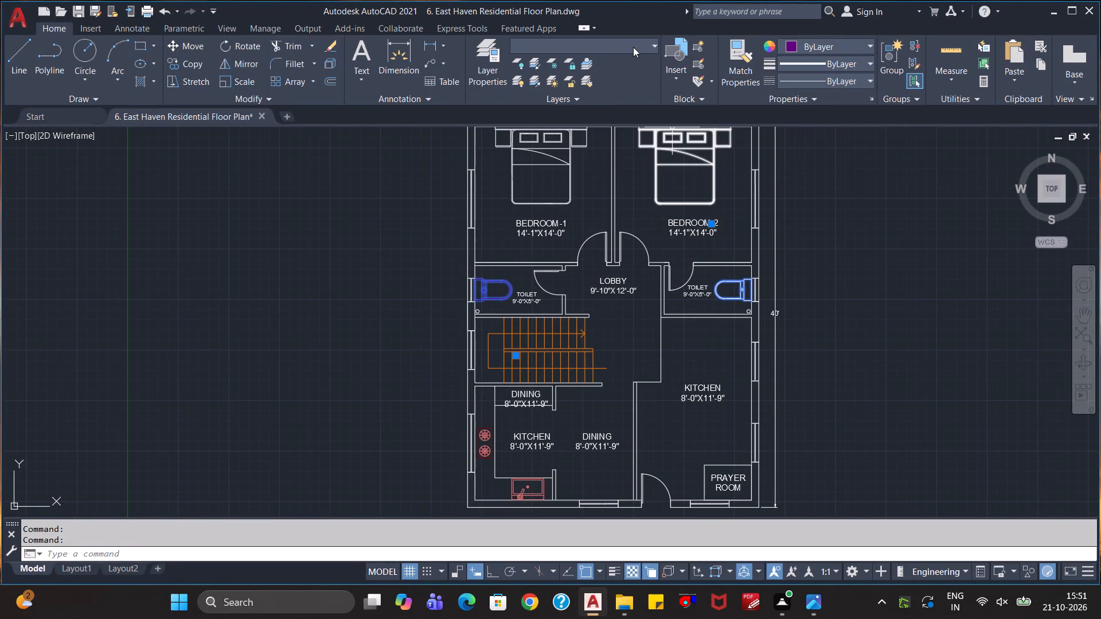
{"action": "left_click", "coordinate": [633, 47]}
{"action": "left_click", "coordinate": [614, 78]}
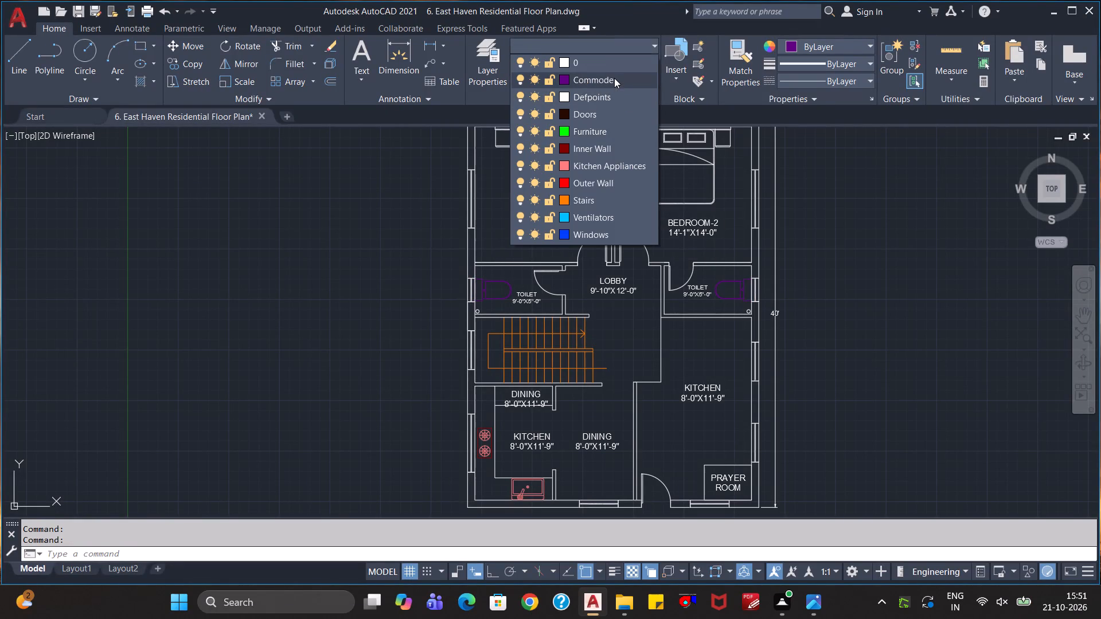
{"action": "key", "text": "Escape"}
{"action": "key", "text": "Escape"}
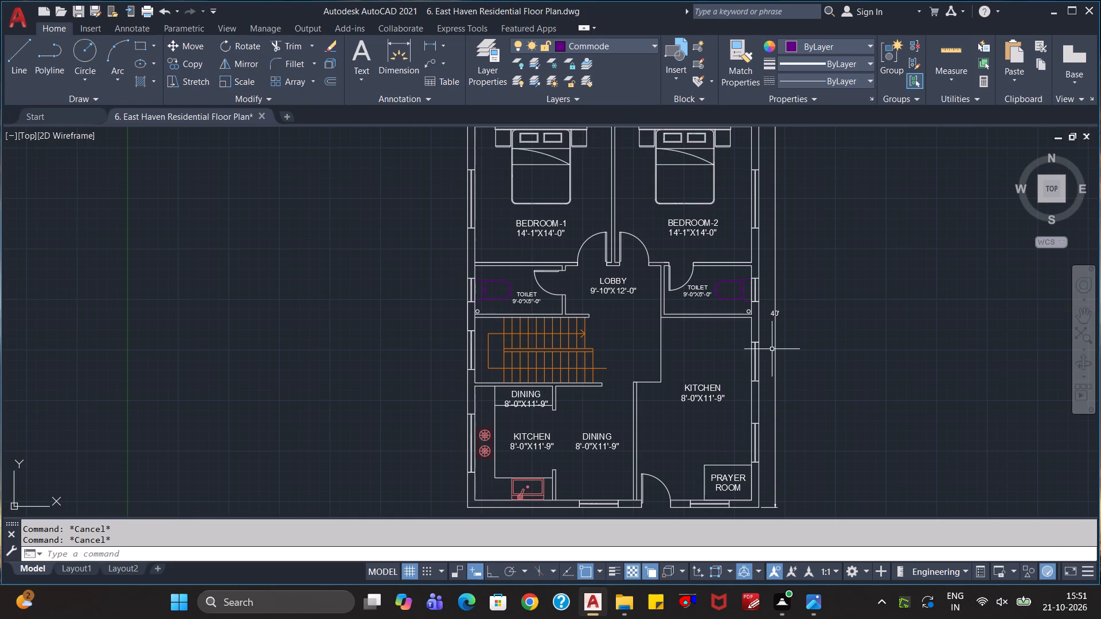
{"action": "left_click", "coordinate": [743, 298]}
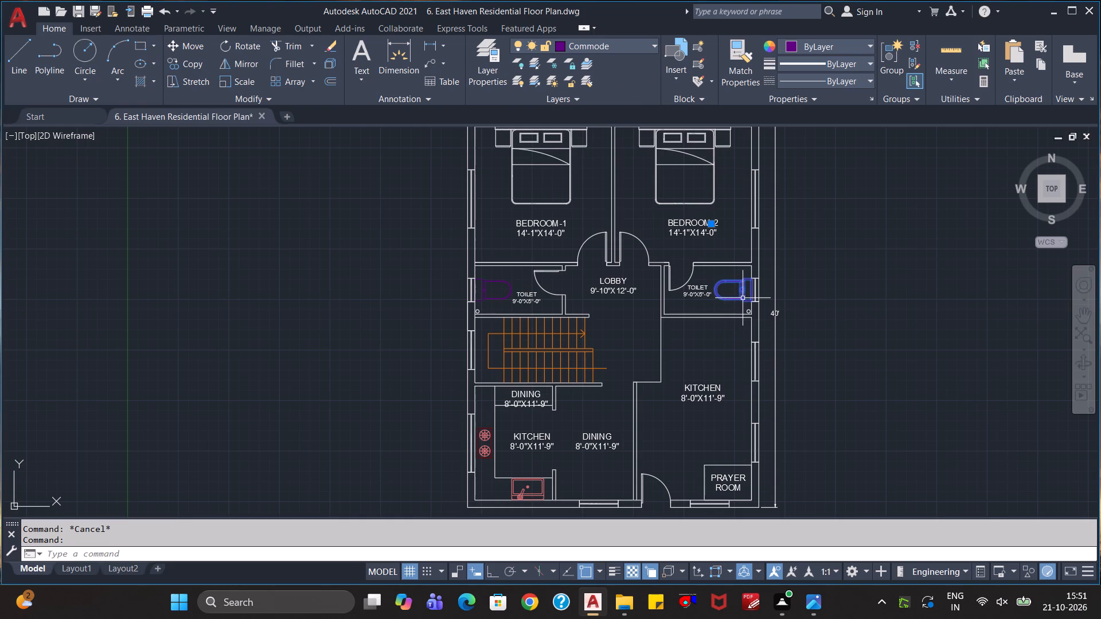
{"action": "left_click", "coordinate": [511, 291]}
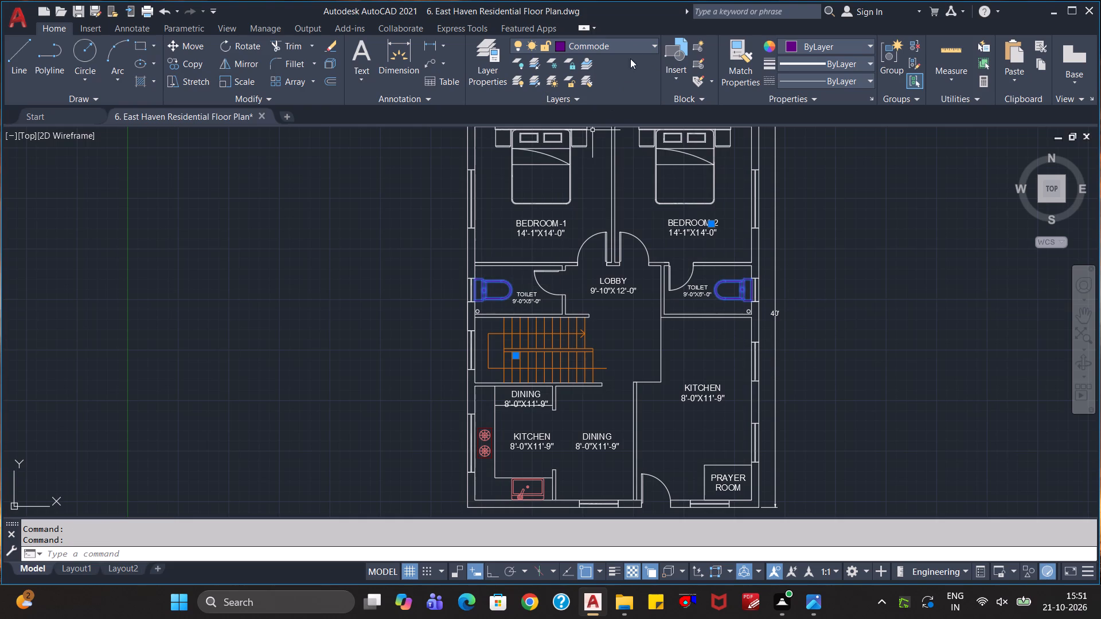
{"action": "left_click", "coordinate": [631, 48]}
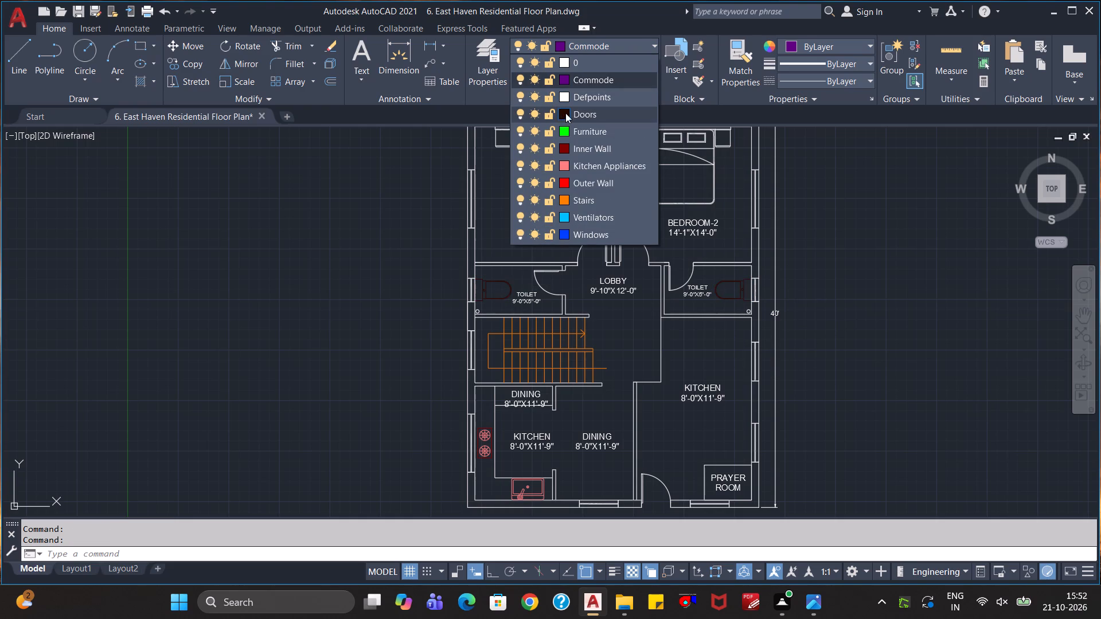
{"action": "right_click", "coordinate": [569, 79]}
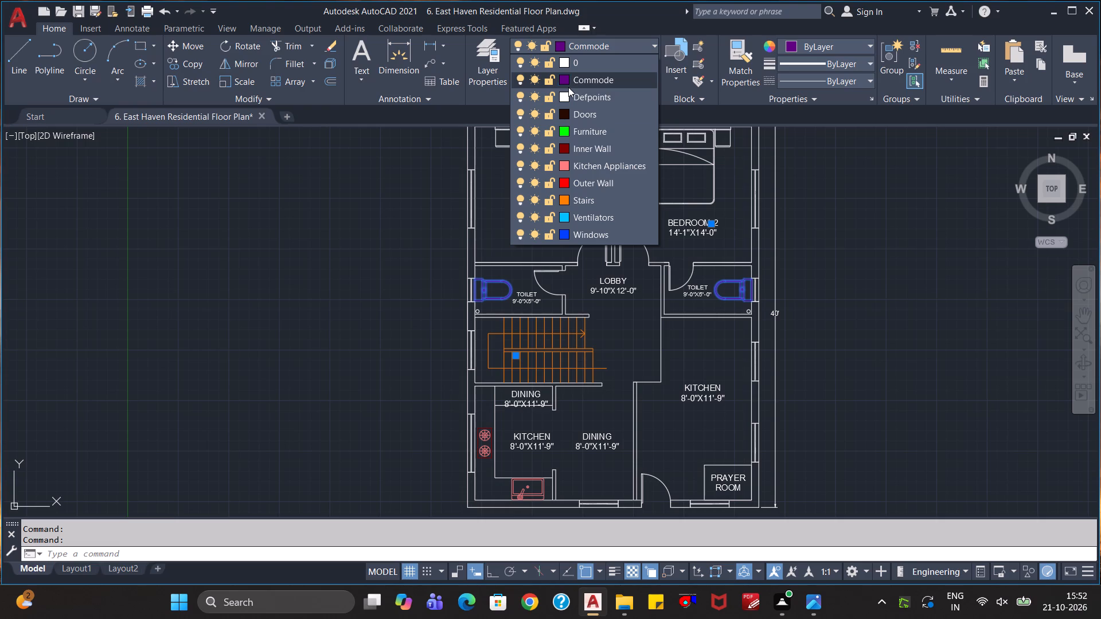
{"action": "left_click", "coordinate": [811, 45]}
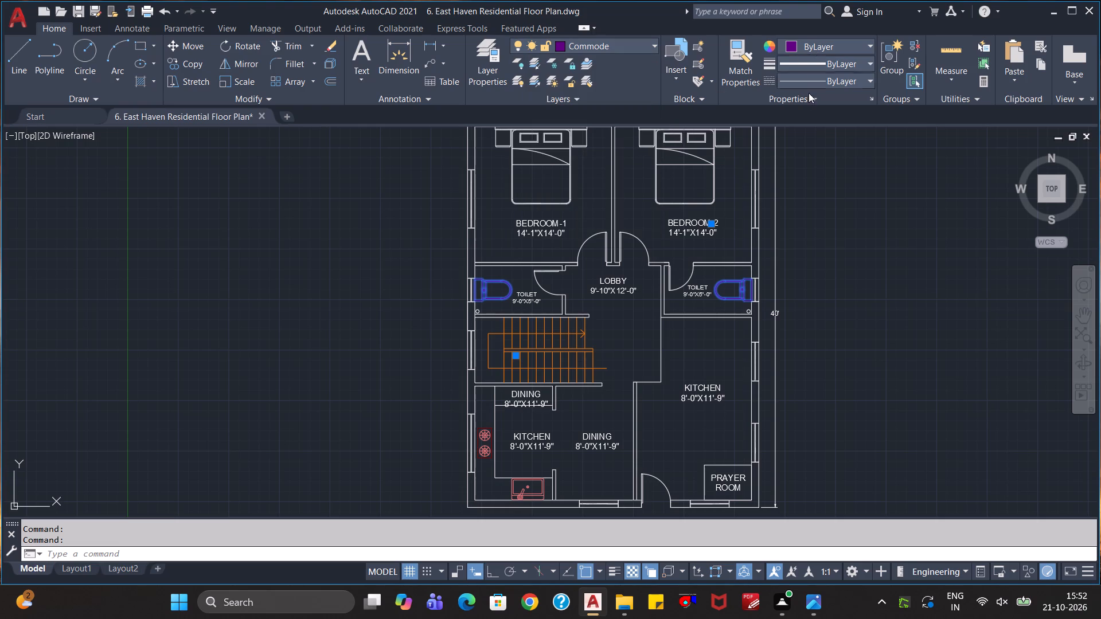
Change the Commode layer's color to index color 203 in the Layer Properties Manager.
{"action": "left_click", "coordinate": [501, 62]}
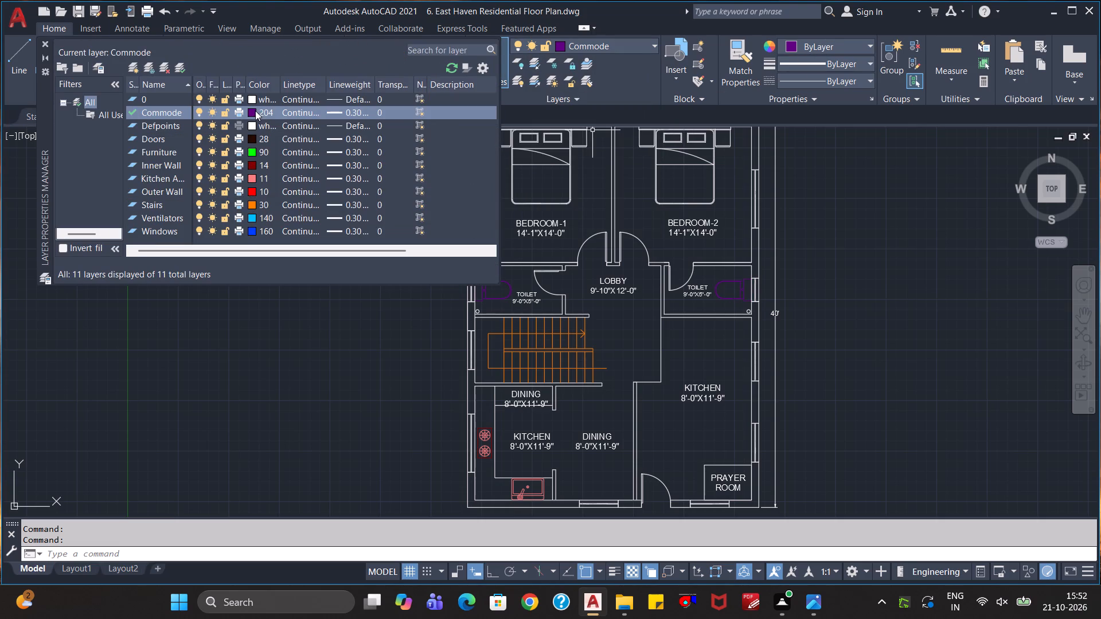
{"action": "left_click", "coordinate": [255, 111]}
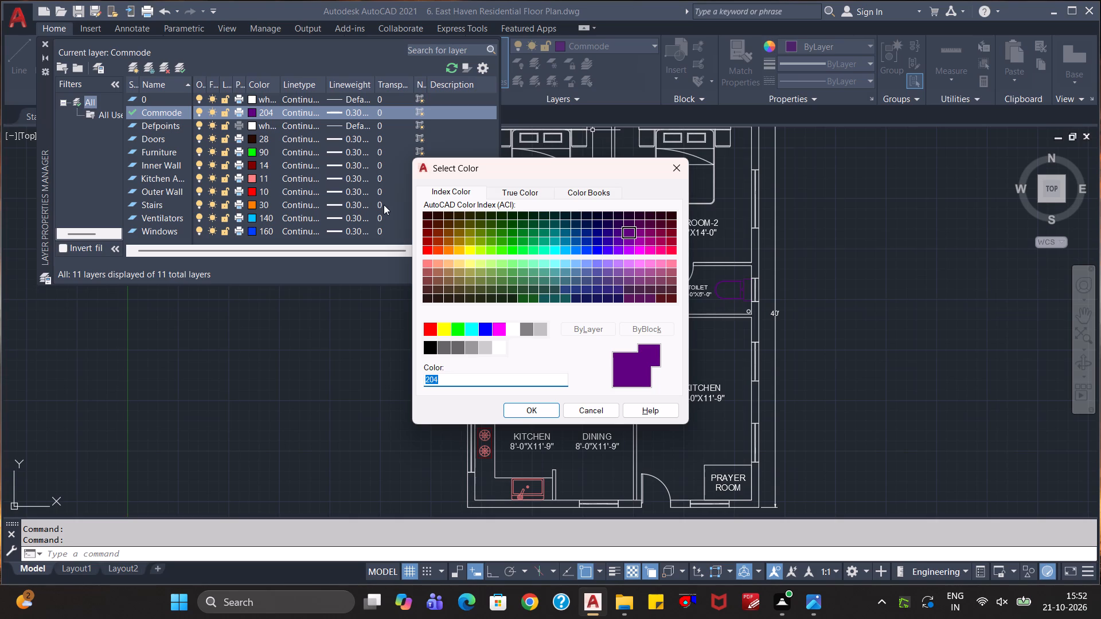
{"action": "left_click", "coordinate": [630, 274]}
{"action": "left_click", "coordinate": [548, 410]}
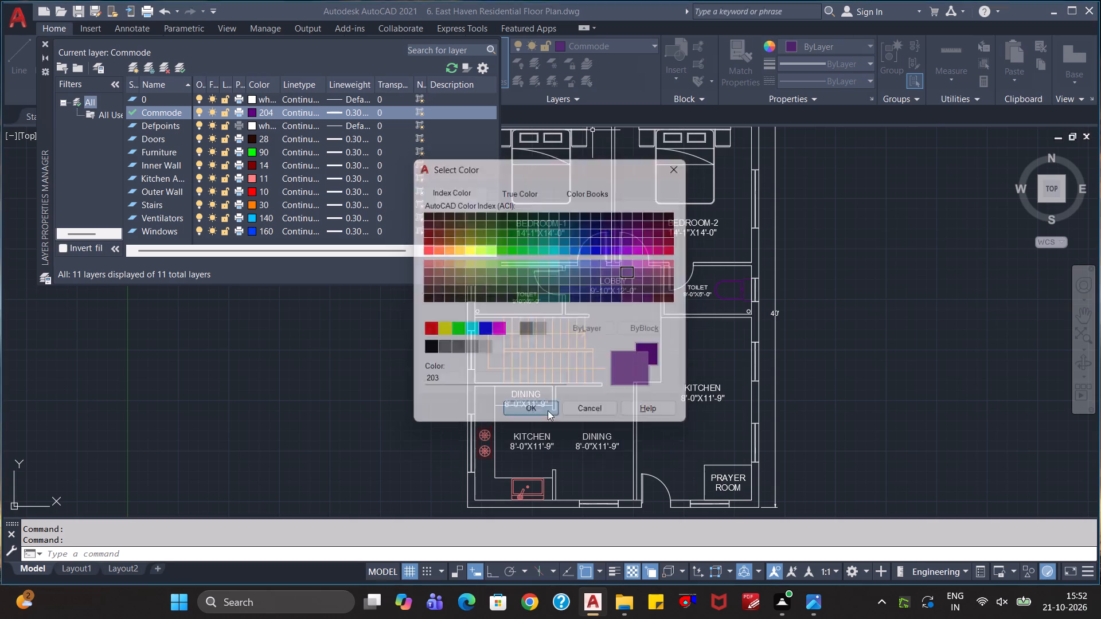
{"action": "left_click", "coordinate": [329, 324]}
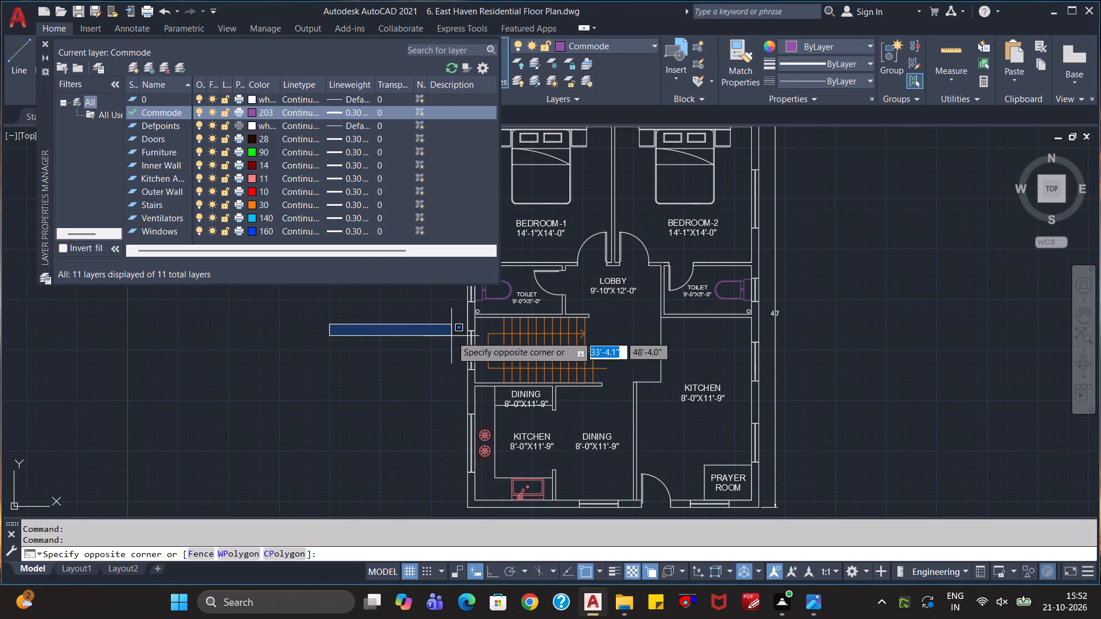
{"action": "left_click", "coordinate": [374, 332]}
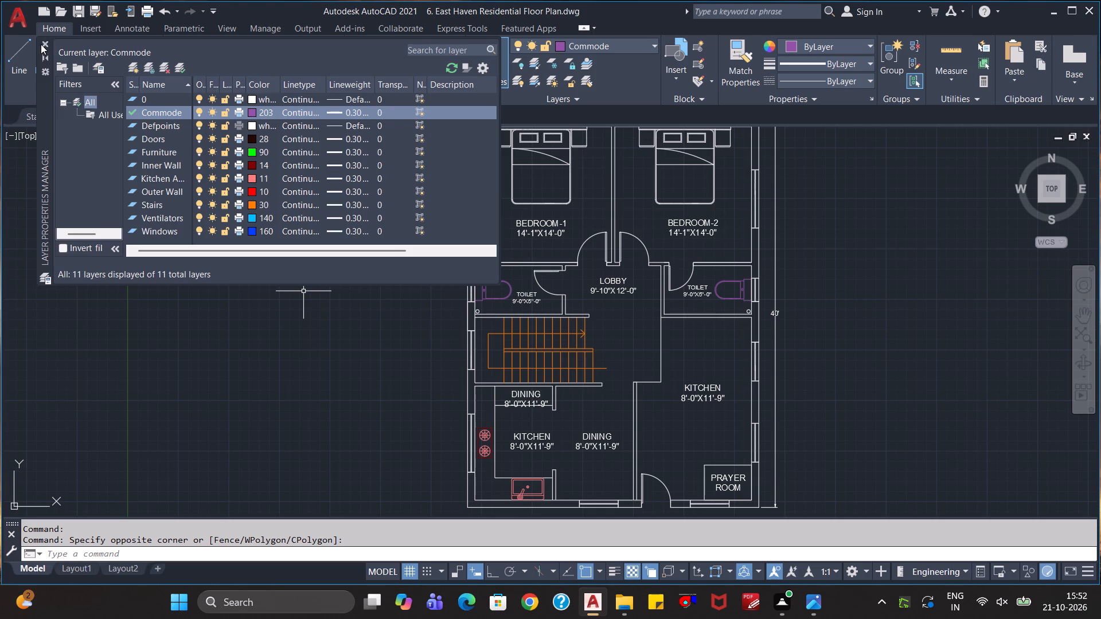
{"action": "left_click", "coordinate": [41, 44]}
Assign the two bedroom doors, the two toilet doors and the entrance door beside the prayer room to the Doors layer.
{"action": "scroll", "coordinate": [643, 321], "scroll_direction": "up", "scroll_amount": 1}
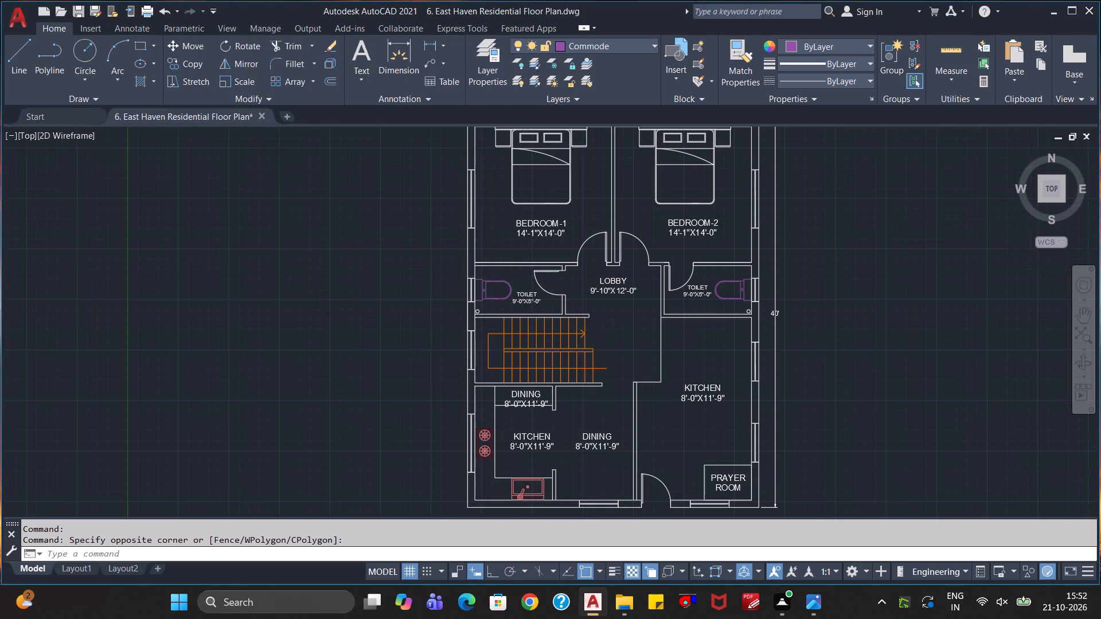
{"action": "scroll", "coordinate": [673, 338], "scroll_direction": "down", "scroll_amount": 1}
{"action": "scroll", "coordinate": [696, 356], "scroll_direction": "up", "scroll_amount": 1}
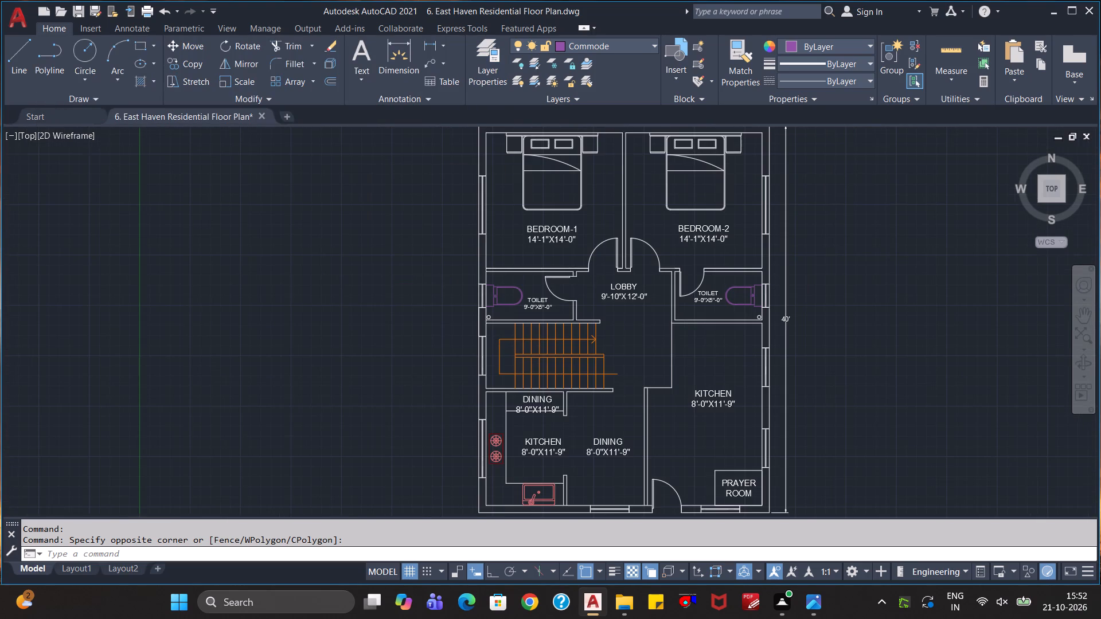
{"action": "left_click", "coordinate": [721, 234]}
{"action": "left_click", "coordinate": [677, 238]}
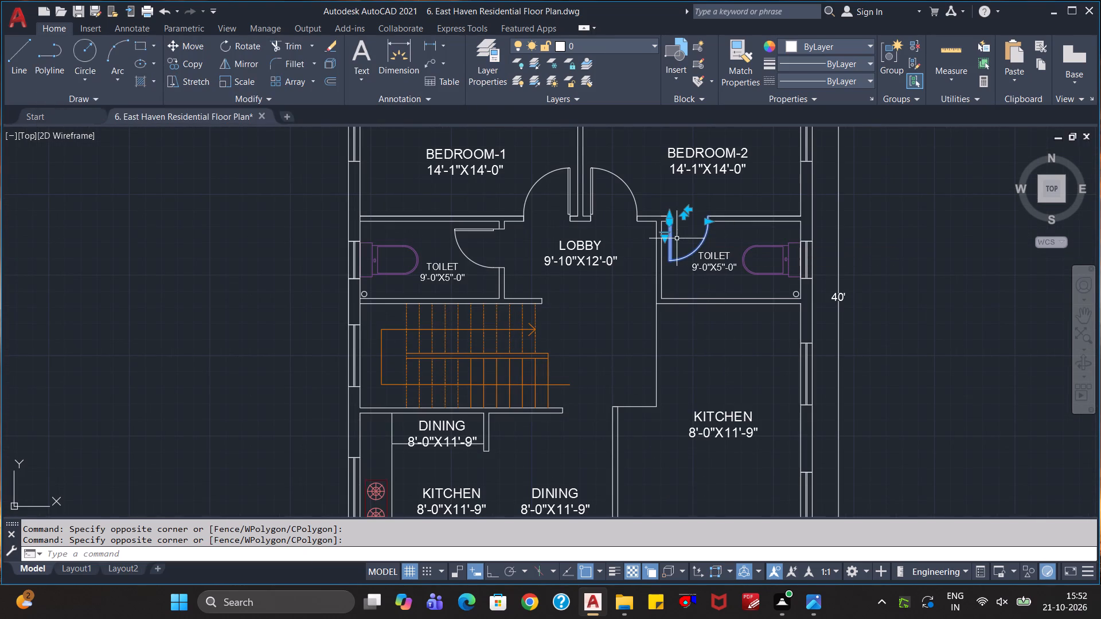
{"action": "left_click", "coordinate": [634, 203]}
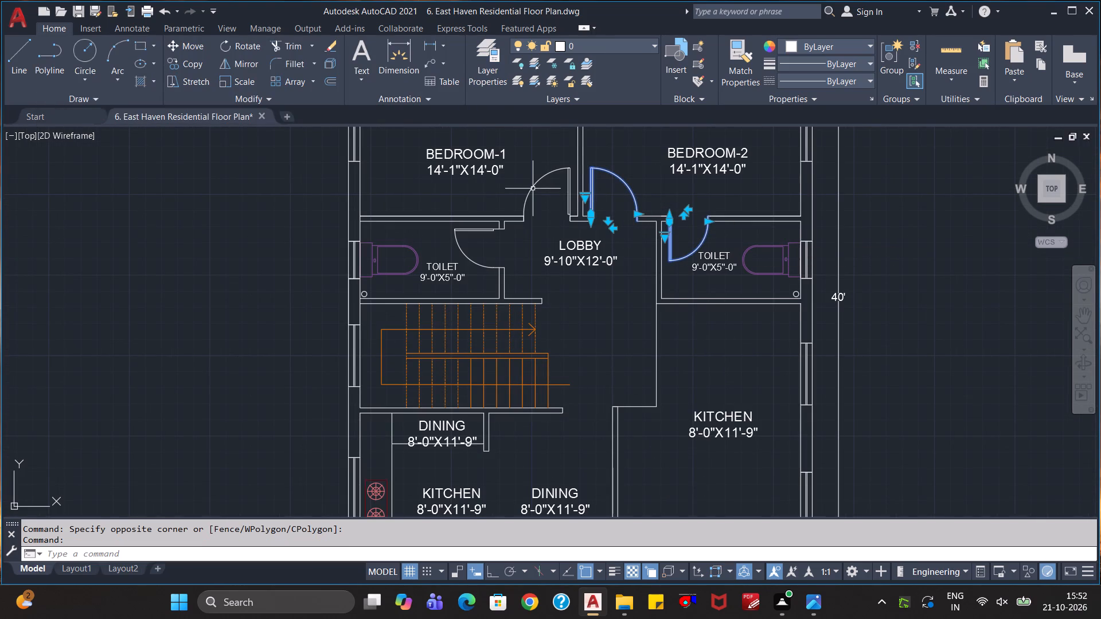
{"action": "left_click", "coordinate": [531, 189]}
{"action": "left_click", "coordinate": [471, 262]}
{"action": "scroll", "coordinate": [591, 328], "scroll_direction": "down", "scroll_amount": 1}
{"action": "left_click", "coordinate": [631, 477]}
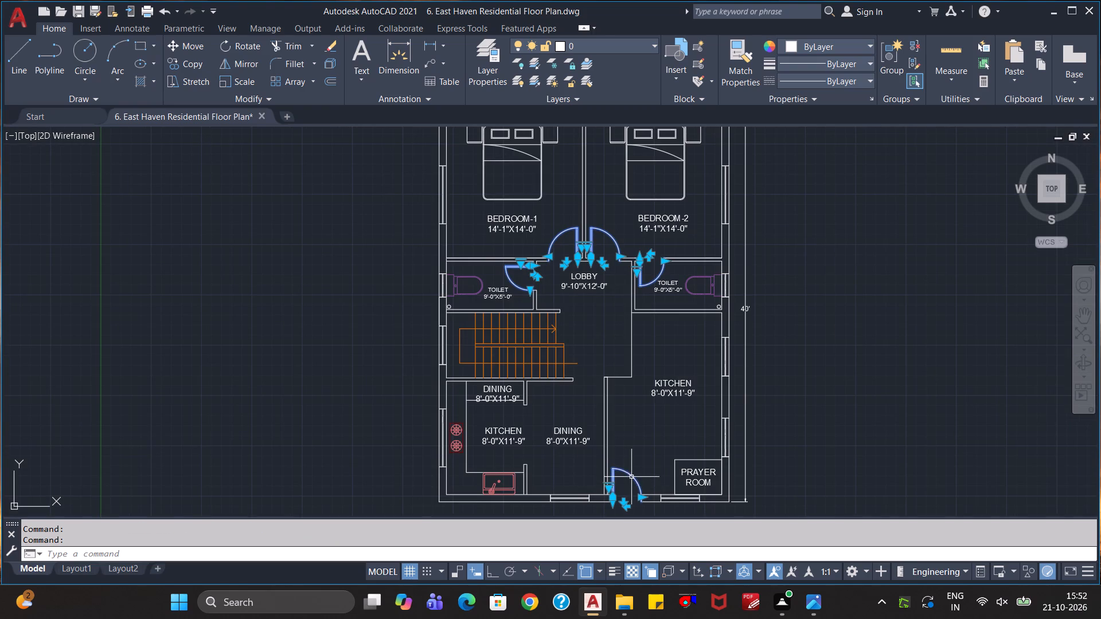
{"action": "left_click", "coordinate": [571, 46]}
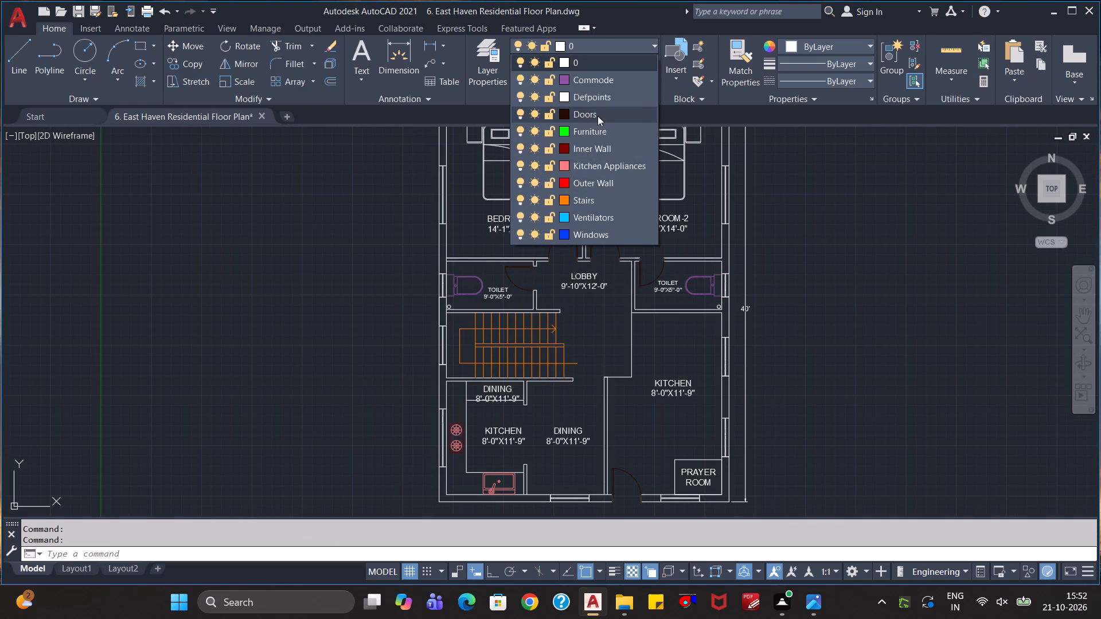
{"action": "left_click", "coordinate": [598, 116]}
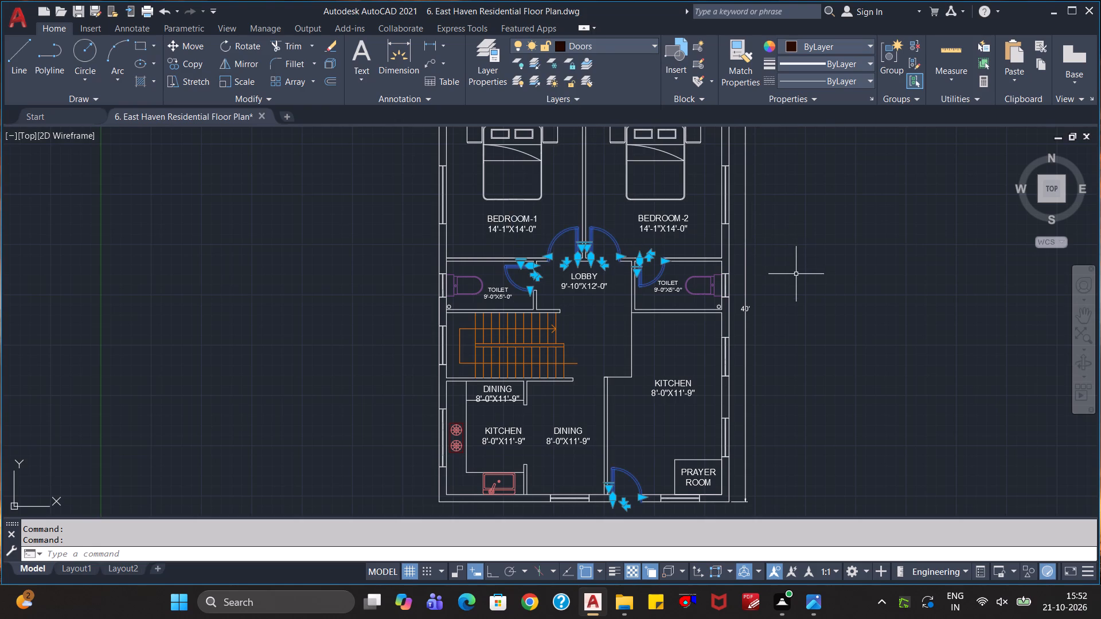
{"action": "key", "text": "Escape"}
Assign the beds with side tables in Bedroom-1 and Bedroom-2 to the Furniture layer.
{"action": "scroll", "coordinate": [793, 324], "scroll_direction": "down", "scroll_amount": 1}
{"action": "scroll", "coordinate": [779, 335], "scroll_direction": "up", "scroll_amount": 1}
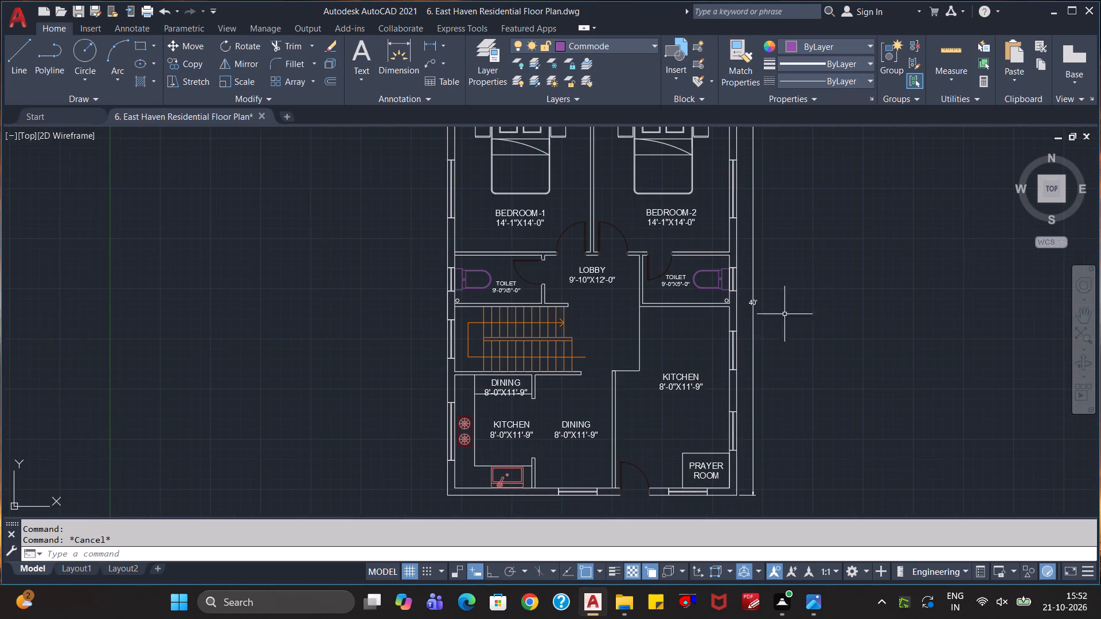
{"action": "scroll", "coordinate": [802, 272], "scroll_direction": "up", "scroll_amount": 1}
{"action": "middle_click_drag", "start_coordinate": [803, 272], "coordinate": [803, 304]}
{"action": "left_click", "coordinate": [640, 188]}
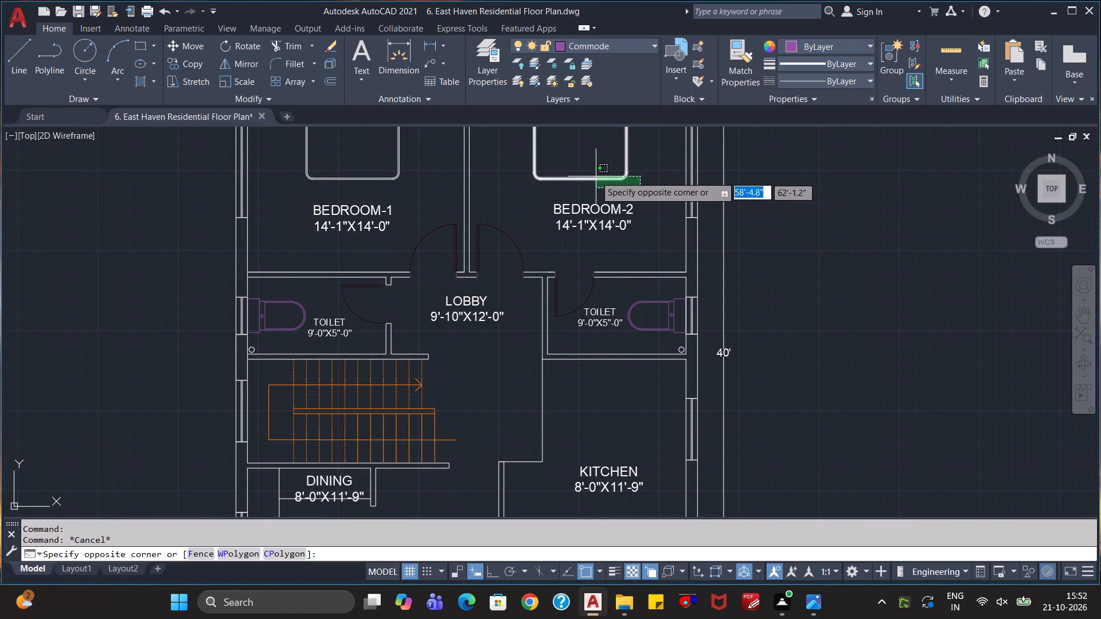
{"action": "left_click", "coordinate": [595, 175]}
{"action": "left_click", "coordinate": [401, 158]}
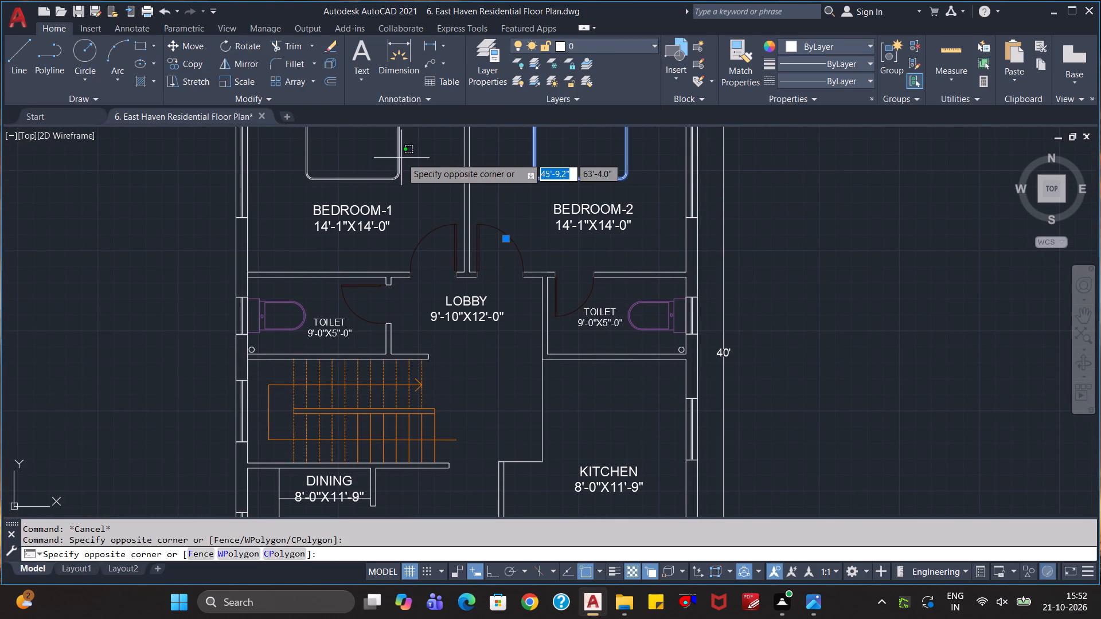
{"action": "left_click", "coordinate": [393, 163]}
{"action": "scroll", "coordinate": [413, 167], "scroll_direction": "down", "scroll_amount": 1}
{"action": "middle_click_drag", "start_coordinate": [432, 172], "coordinate": [405, 261]}
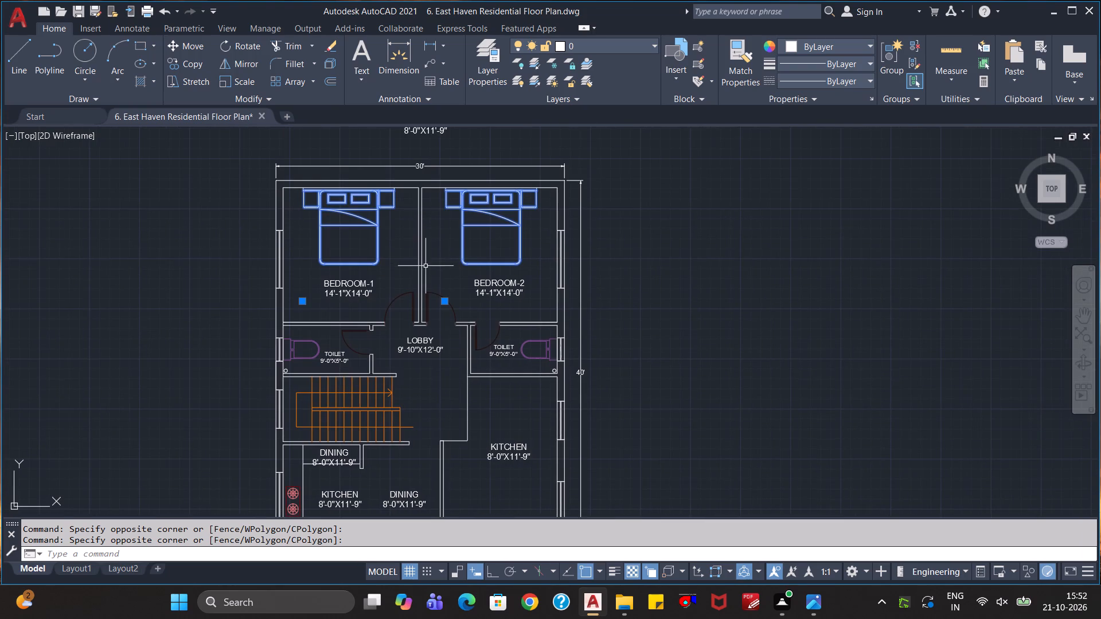
{"action": "scroll", "coordinate": [524, 242], "scroll_direction": "up", "scroll_amount": 1}
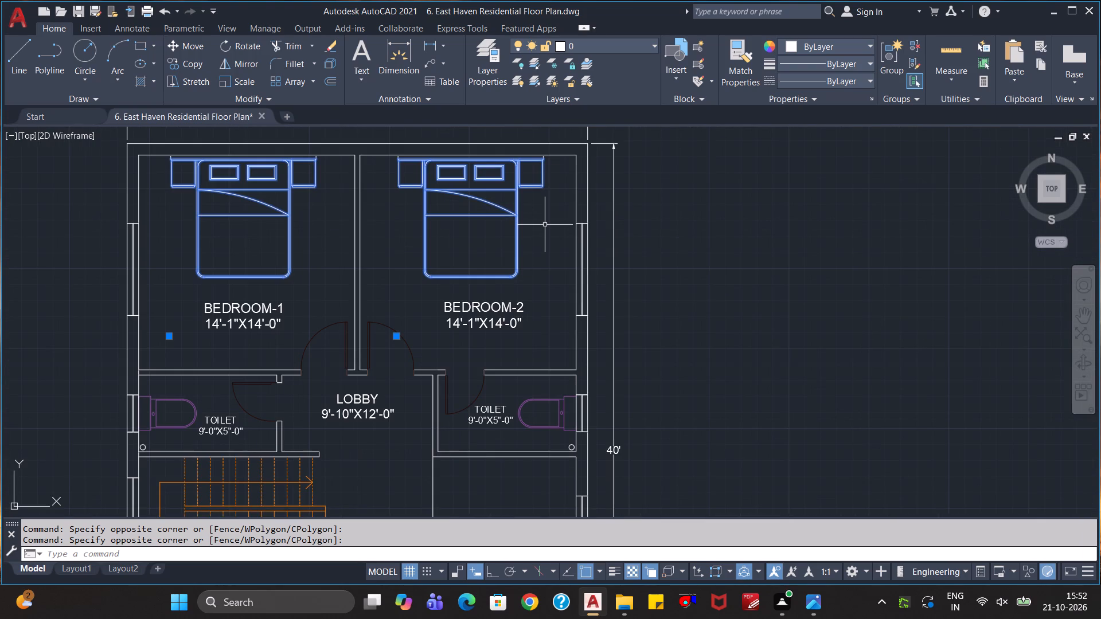
{"action": "left_click", "coordinate": [578, 40]}
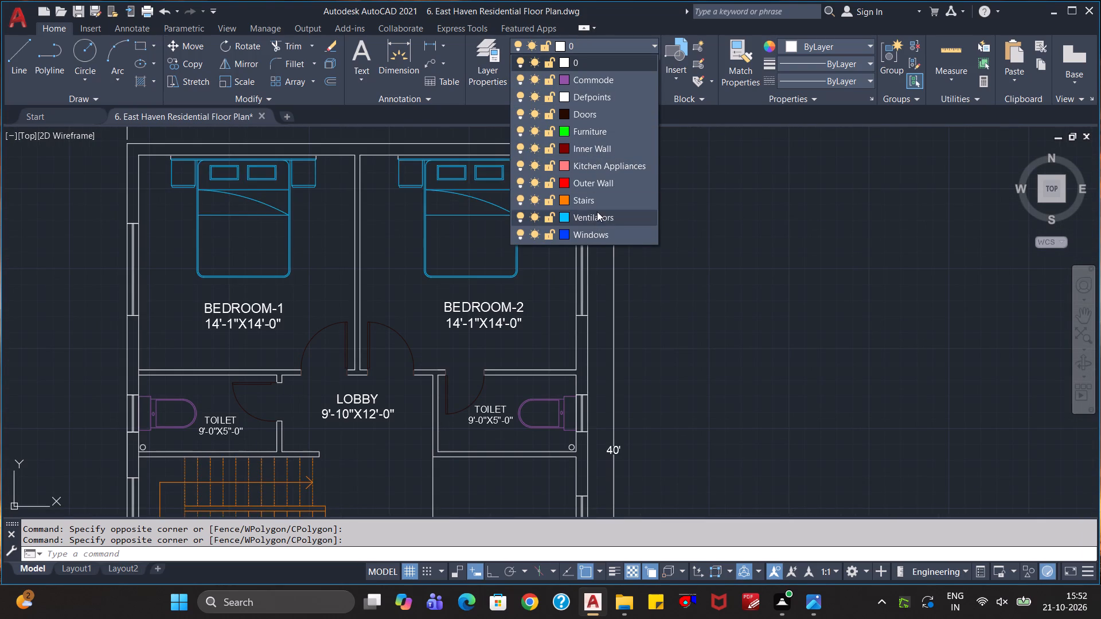
{"action": "left_click", "coordinate": [607, 130]}
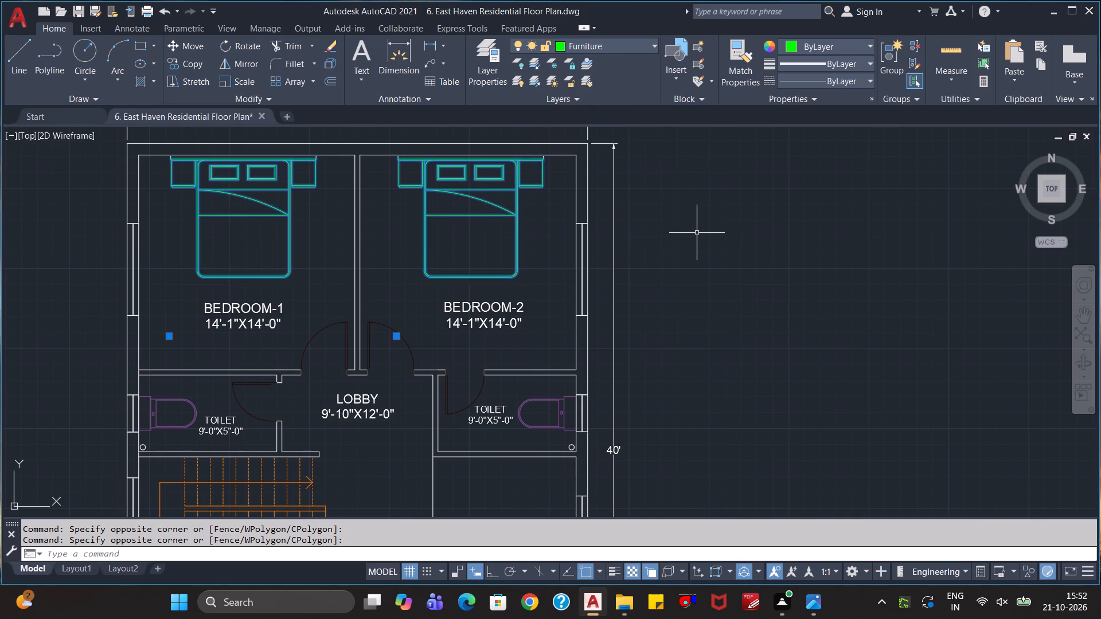
{"action": "key", "text": "Escape"}
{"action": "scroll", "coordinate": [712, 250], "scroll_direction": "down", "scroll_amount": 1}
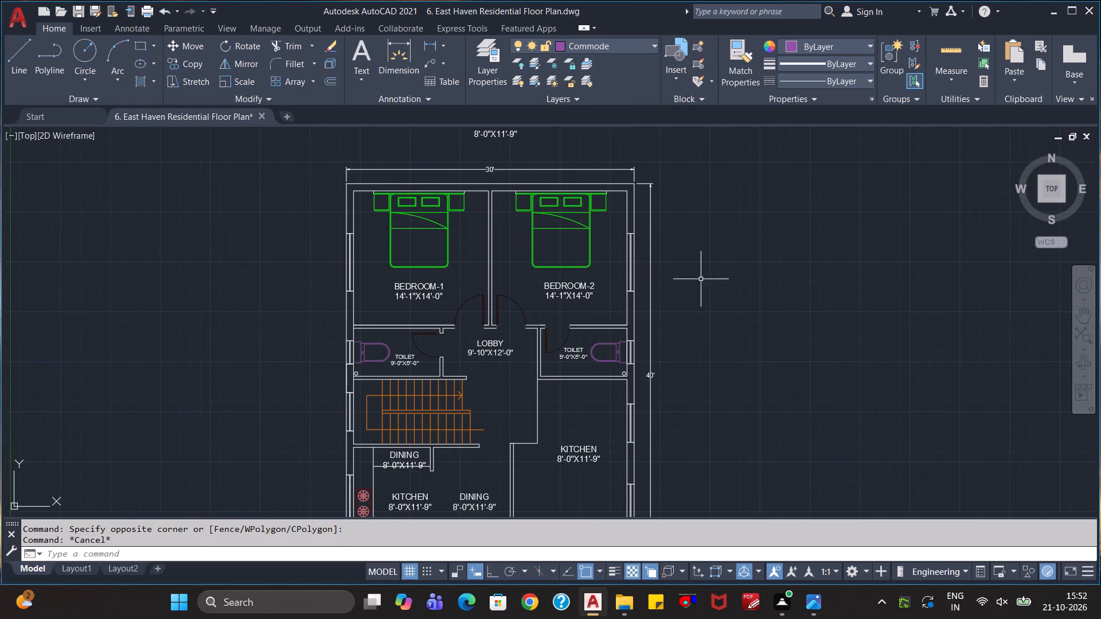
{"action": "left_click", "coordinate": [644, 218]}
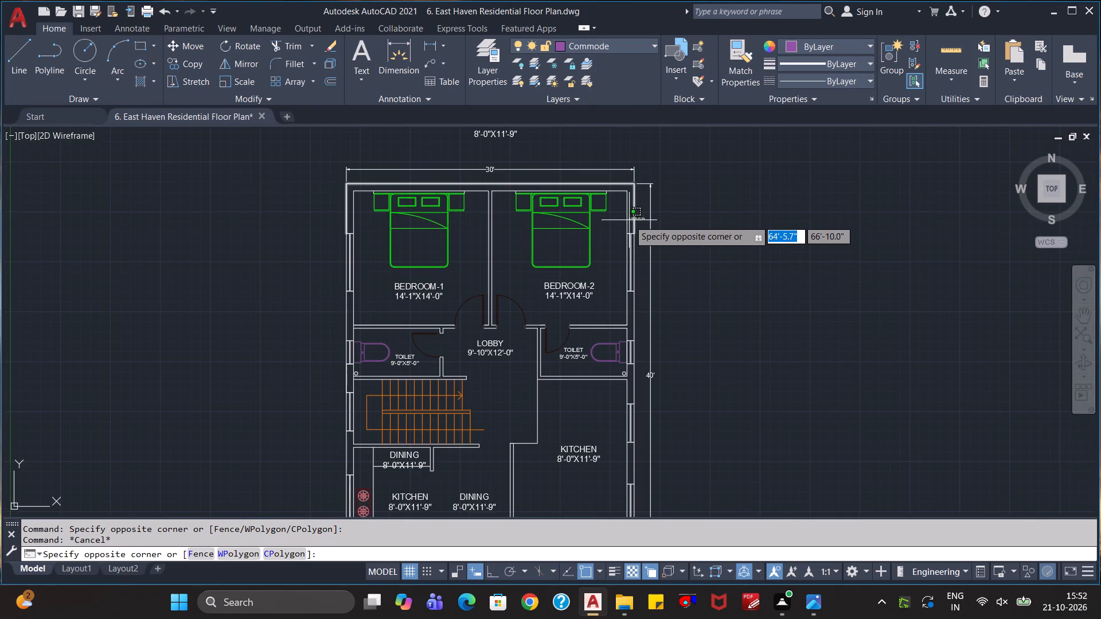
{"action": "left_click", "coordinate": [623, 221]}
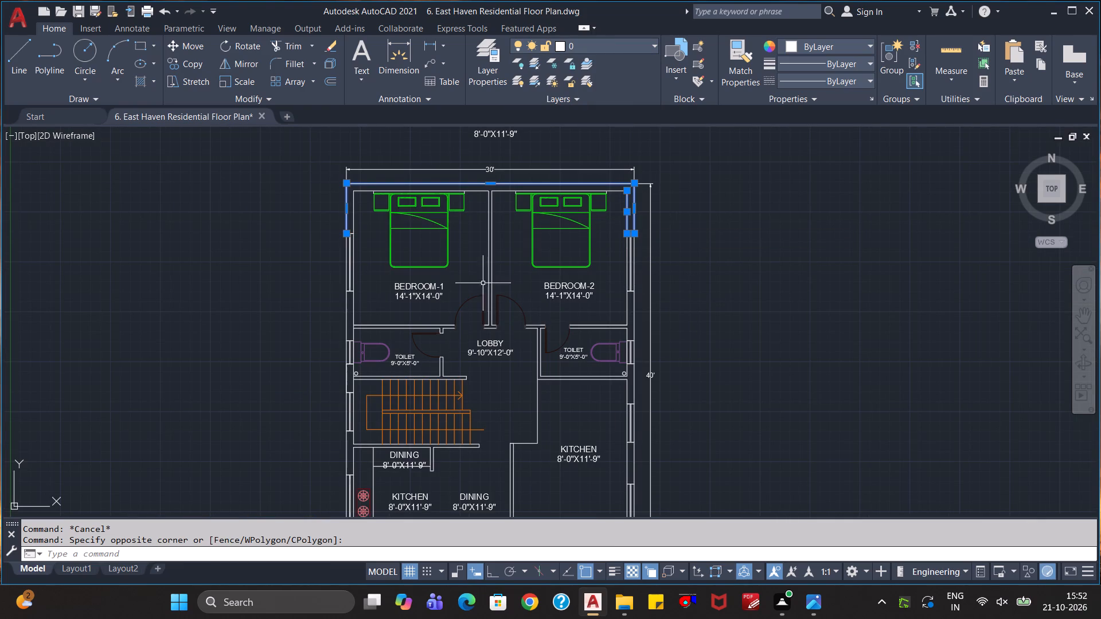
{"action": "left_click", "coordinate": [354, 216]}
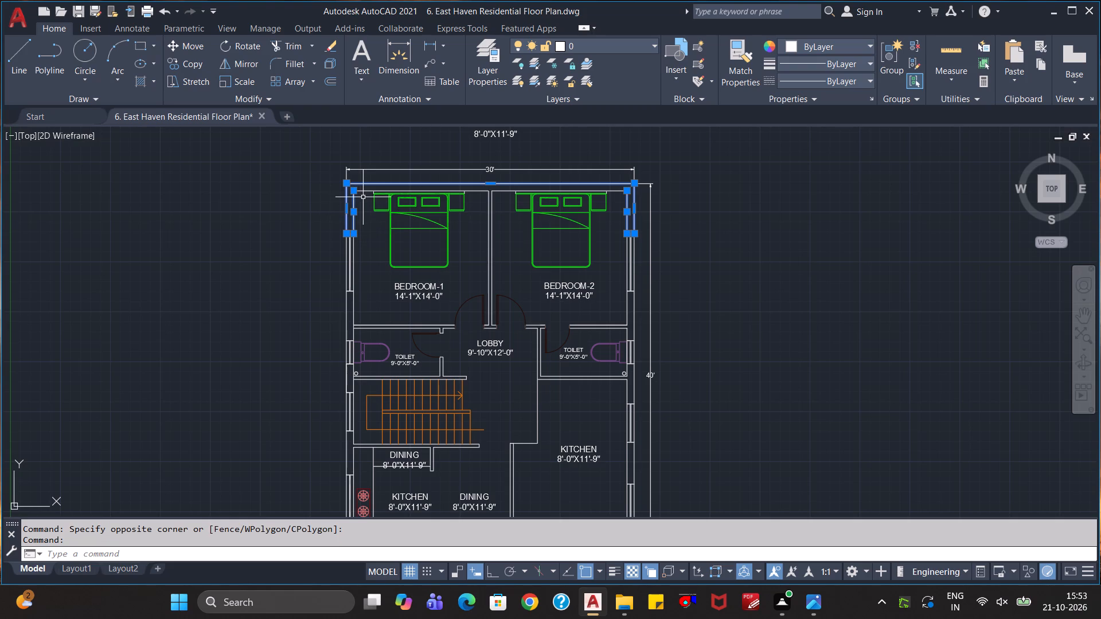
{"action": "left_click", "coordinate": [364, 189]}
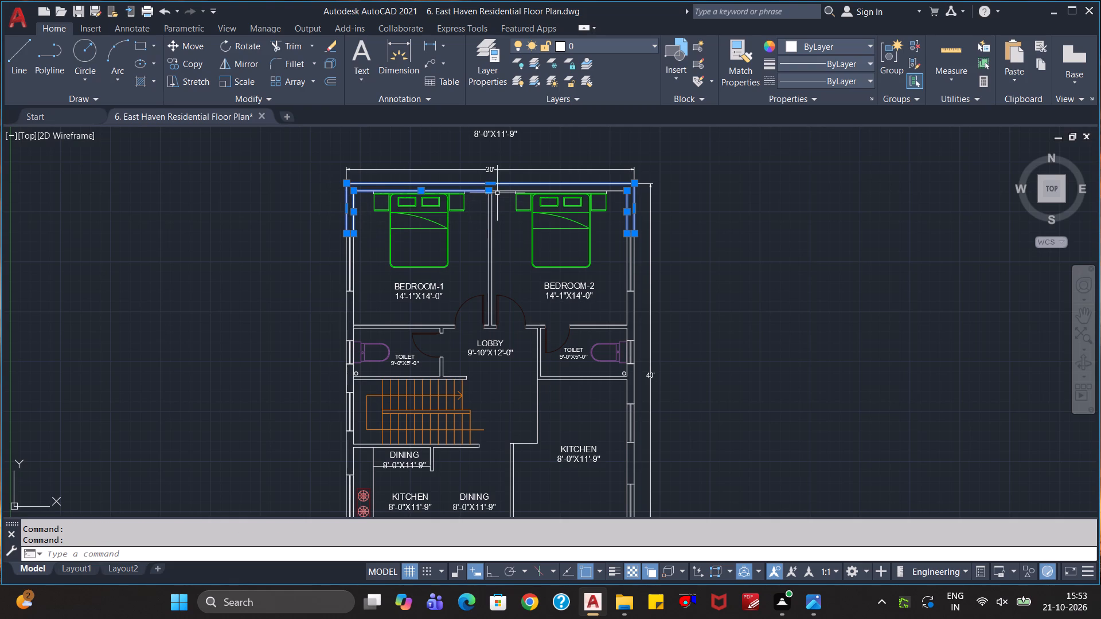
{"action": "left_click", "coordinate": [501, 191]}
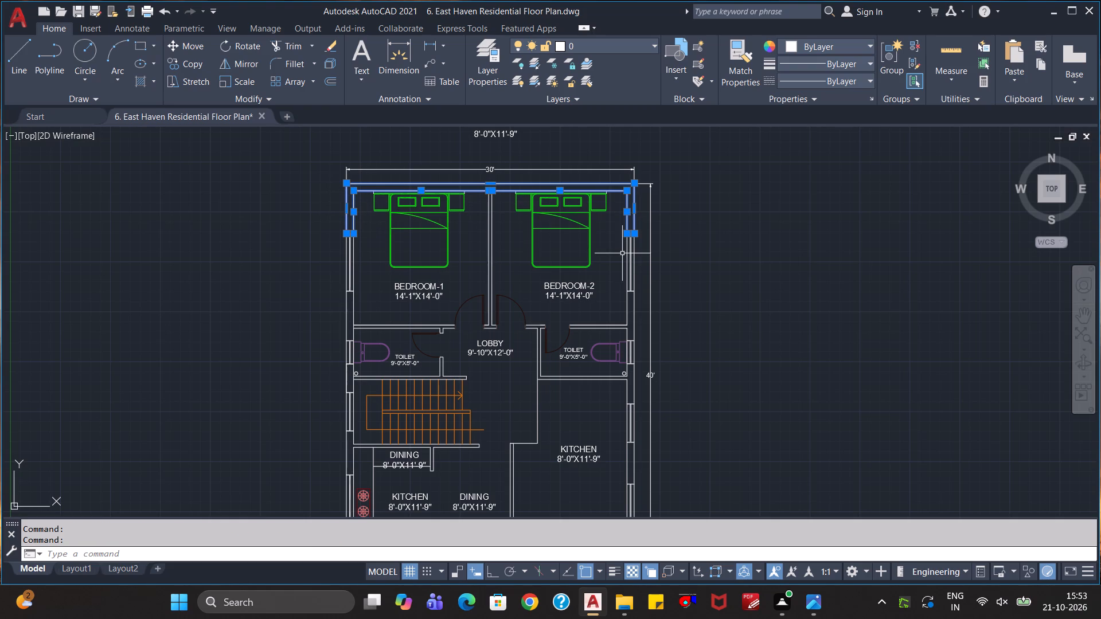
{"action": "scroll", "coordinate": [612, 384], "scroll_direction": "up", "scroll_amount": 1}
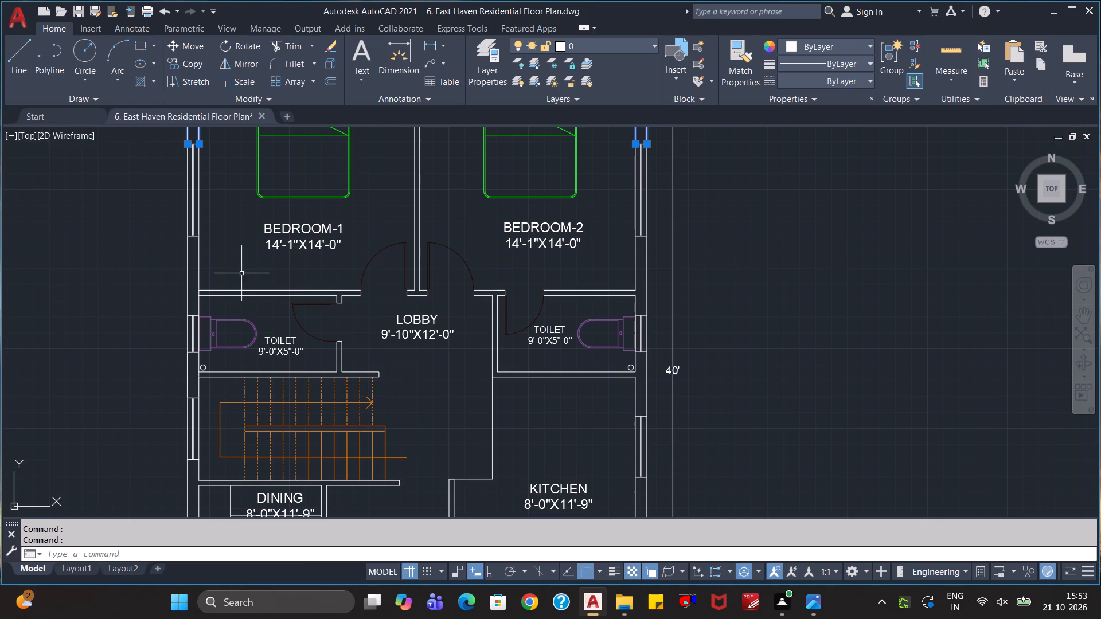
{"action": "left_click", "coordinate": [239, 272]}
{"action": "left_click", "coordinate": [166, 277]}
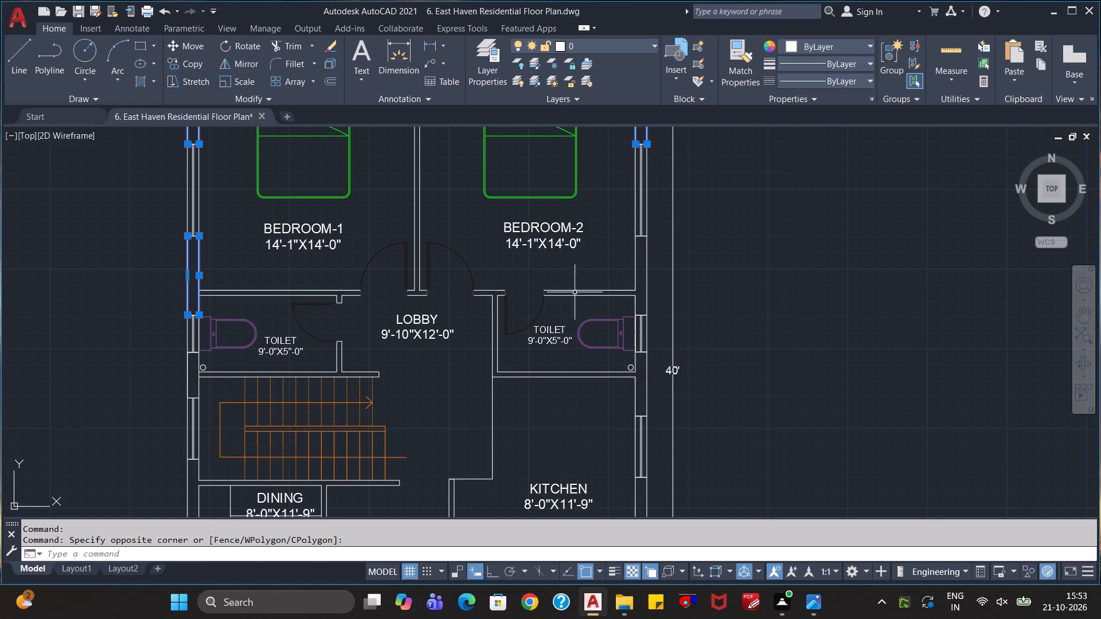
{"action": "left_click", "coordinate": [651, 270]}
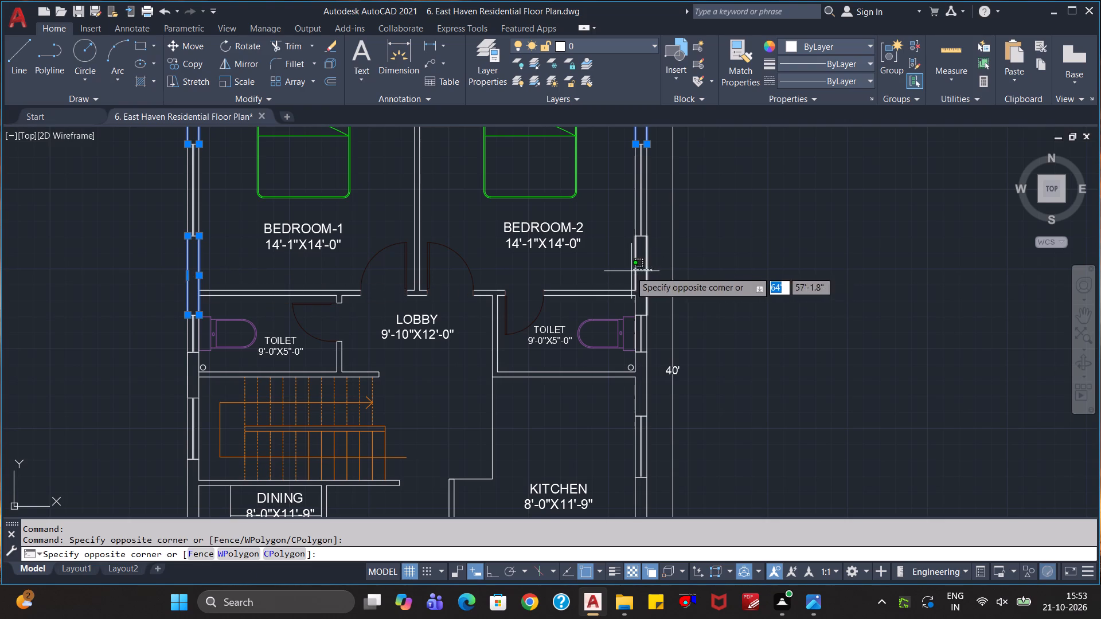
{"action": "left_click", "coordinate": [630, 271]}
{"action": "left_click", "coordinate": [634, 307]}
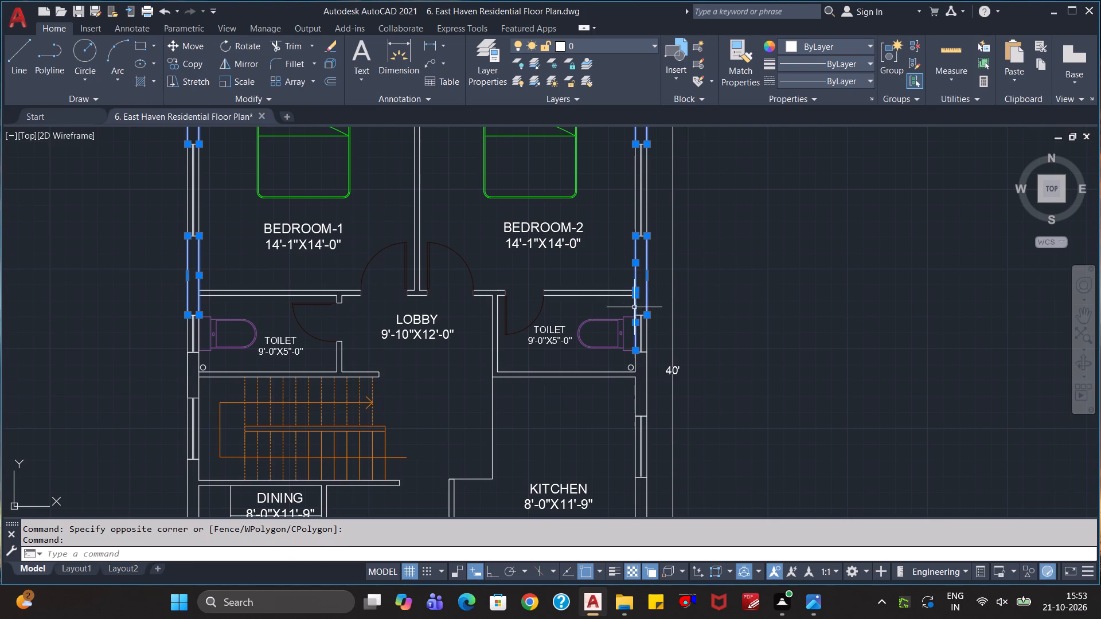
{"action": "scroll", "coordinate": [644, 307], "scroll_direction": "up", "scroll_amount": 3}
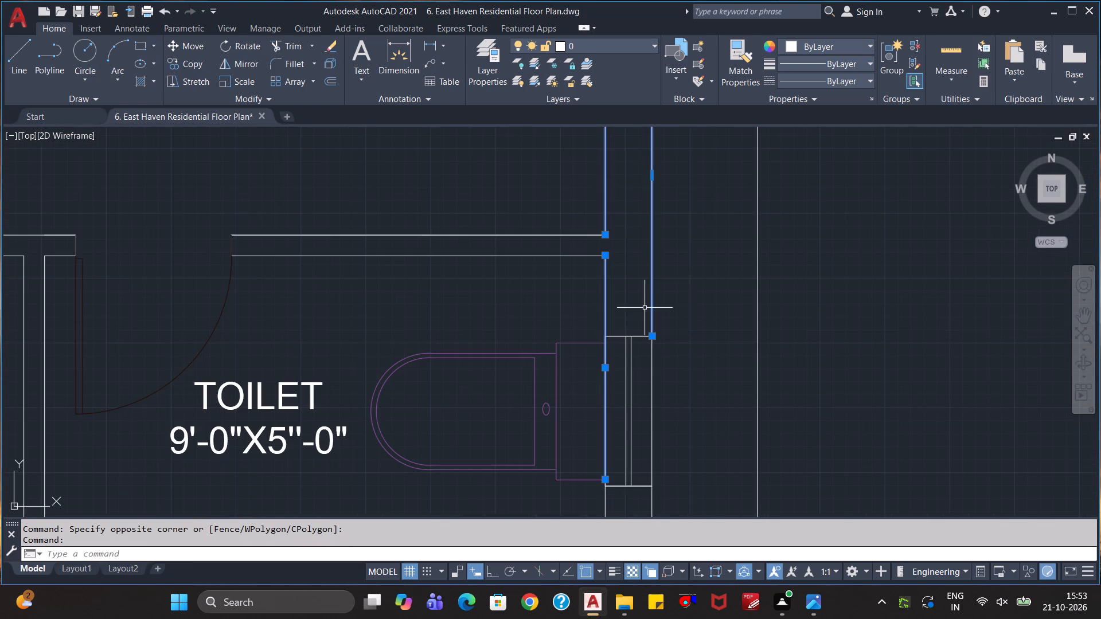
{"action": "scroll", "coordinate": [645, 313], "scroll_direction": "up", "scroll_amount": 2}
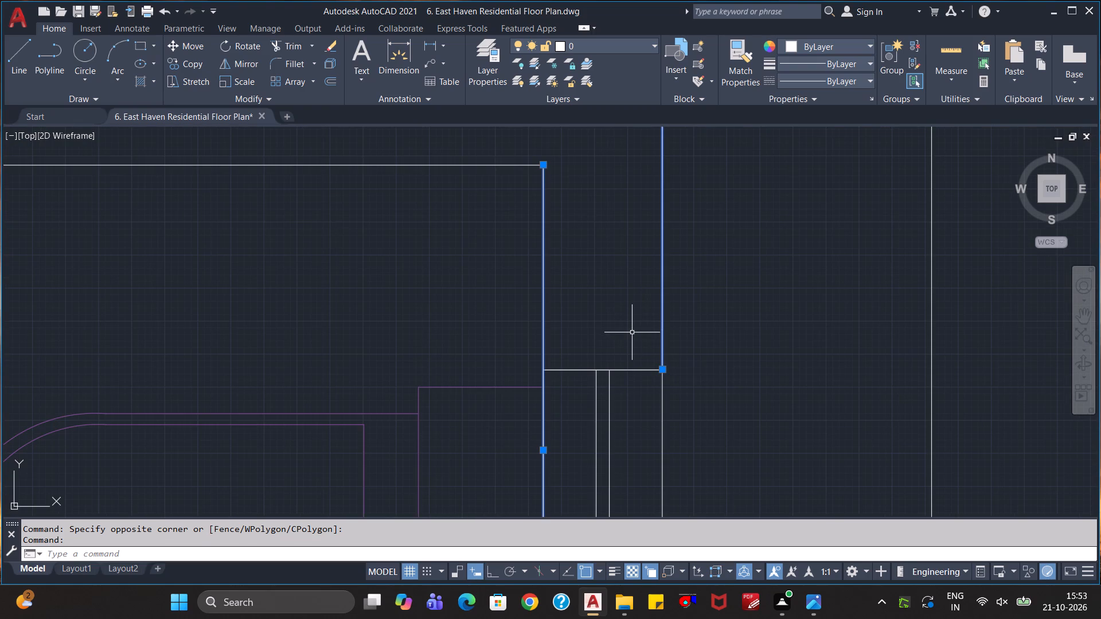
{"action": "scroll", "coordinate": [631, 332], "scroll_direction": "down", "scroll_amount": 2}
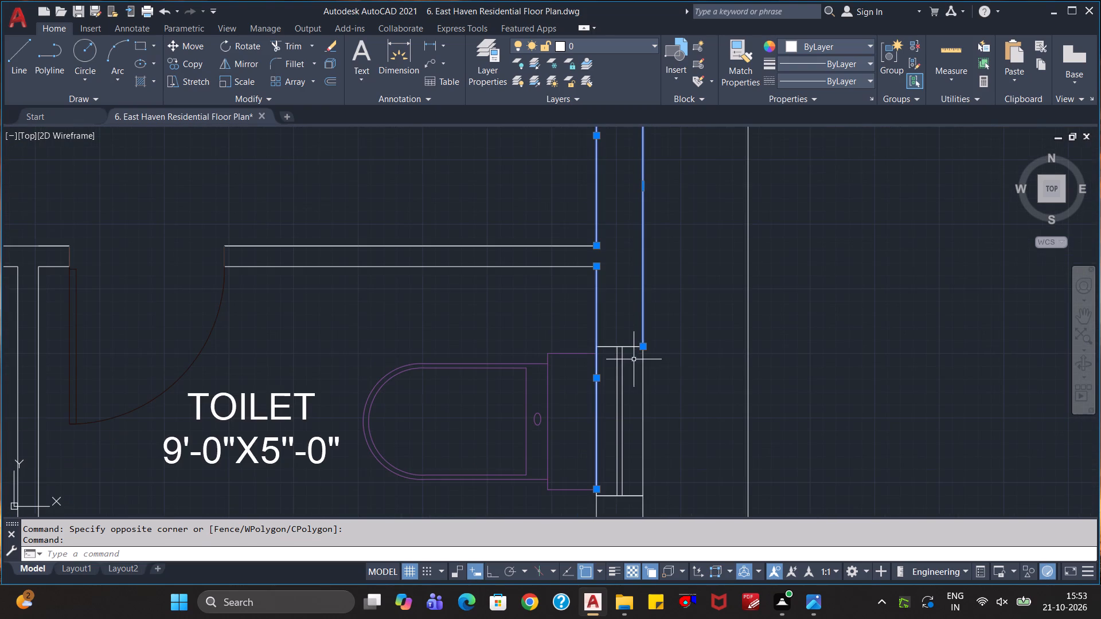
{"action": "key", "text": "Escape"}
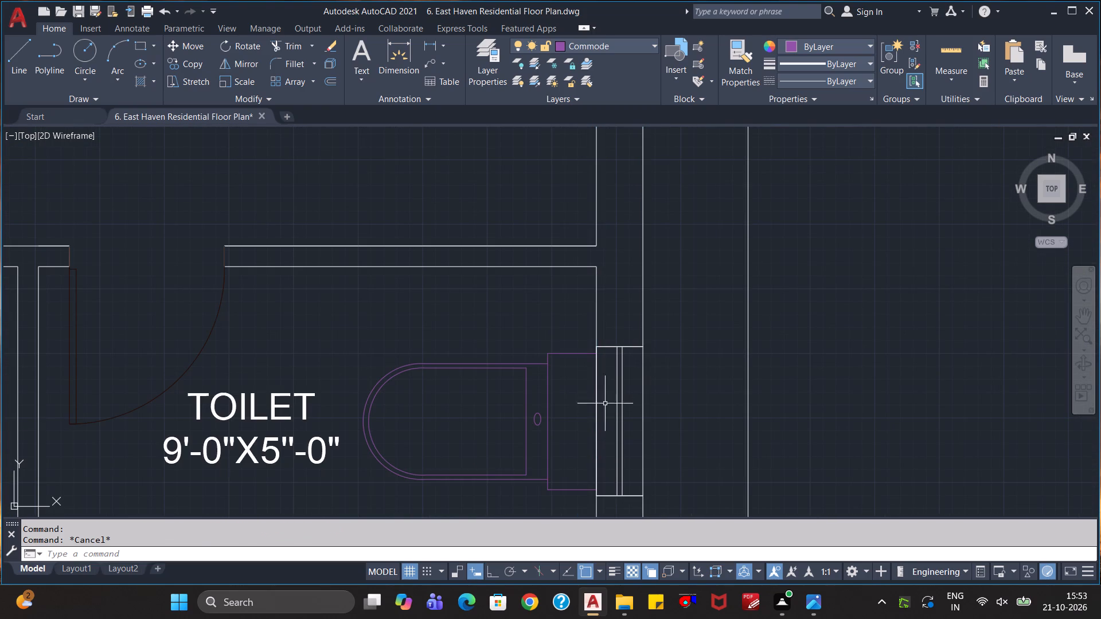
Delete the overlapping wall line along the inner edge of the ventilator in the toilet adjoining Bedroom-2.
{"action": "scroll", "coordinate": [600, 350], "scroll_direction": "up", "scroll_amount": 4}
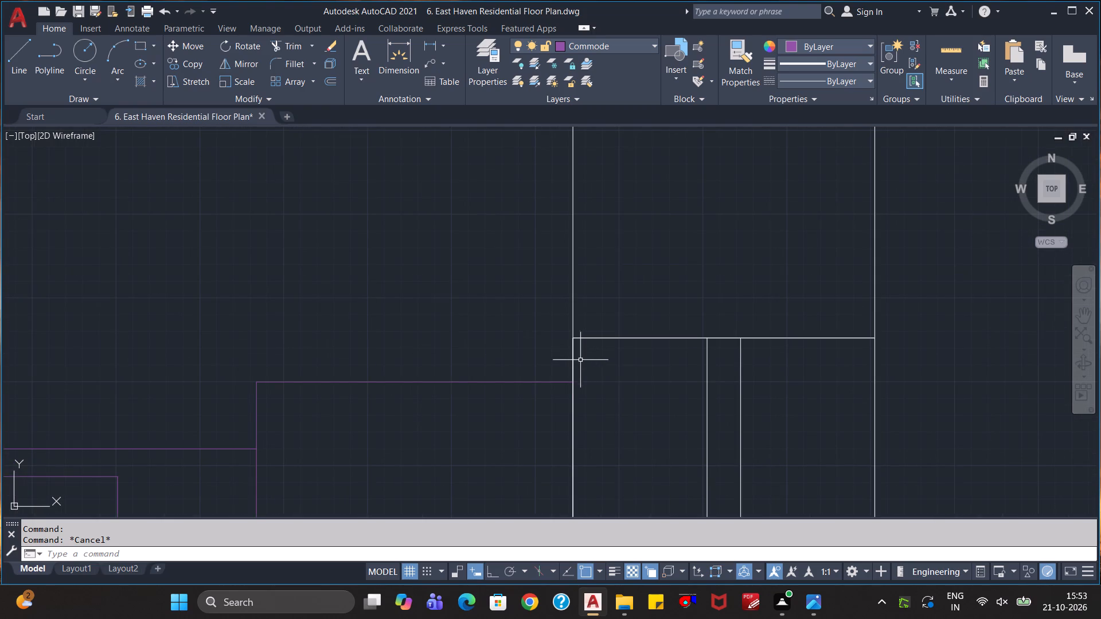
{"action": "left_click", "coordinate": [575, 363]}
{"action": "left_click", "coordinate": [619, 428]}
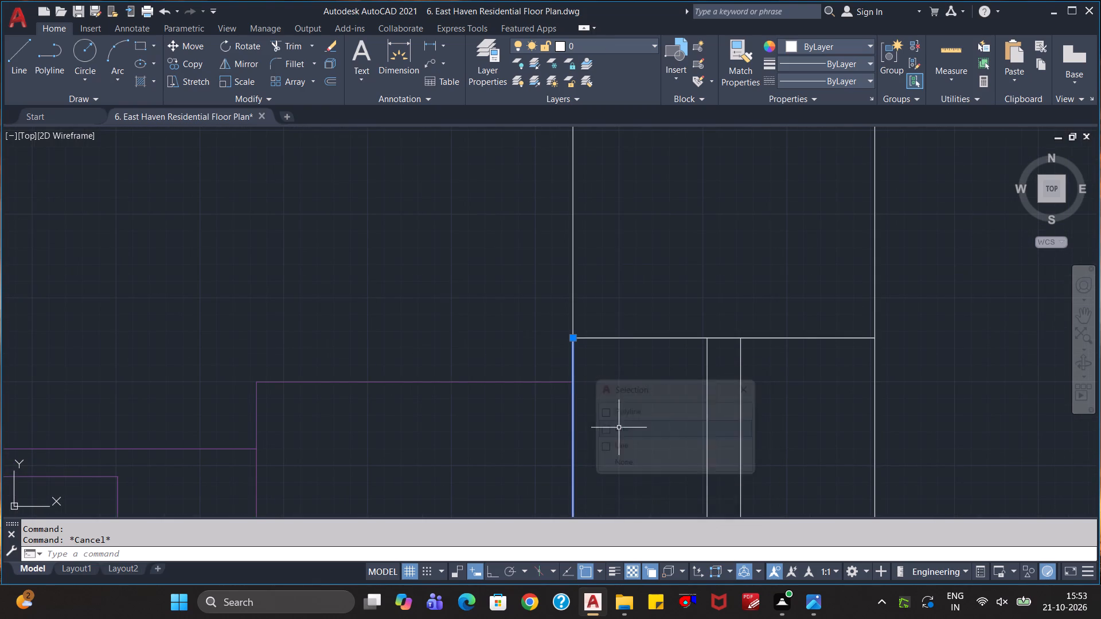
{"action": "scroll", "coordinate": [623, 434], "scroll_direction": "down", "scroll_amount": 3}
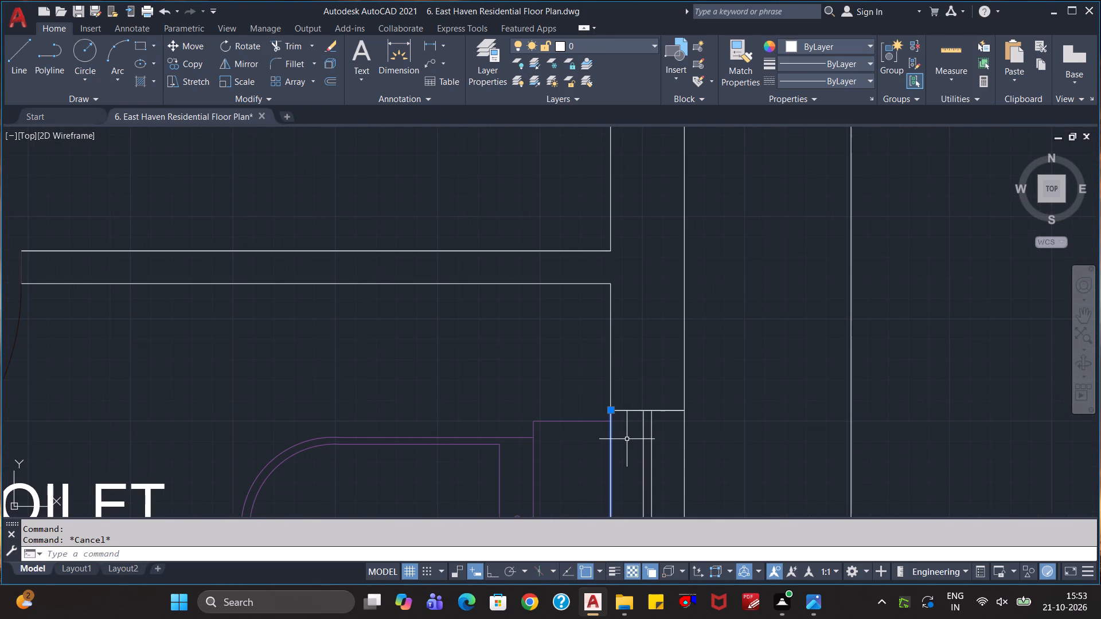
{"action": "key", "text": "Delete"}
Explode the rectangular ventilator outline in the outer wall of the toilet adjoining Bedroom-1.
{"action": "scroll", "coordinate": [627, 439], "scroll_direction": "down", "scroll_amount": 1}
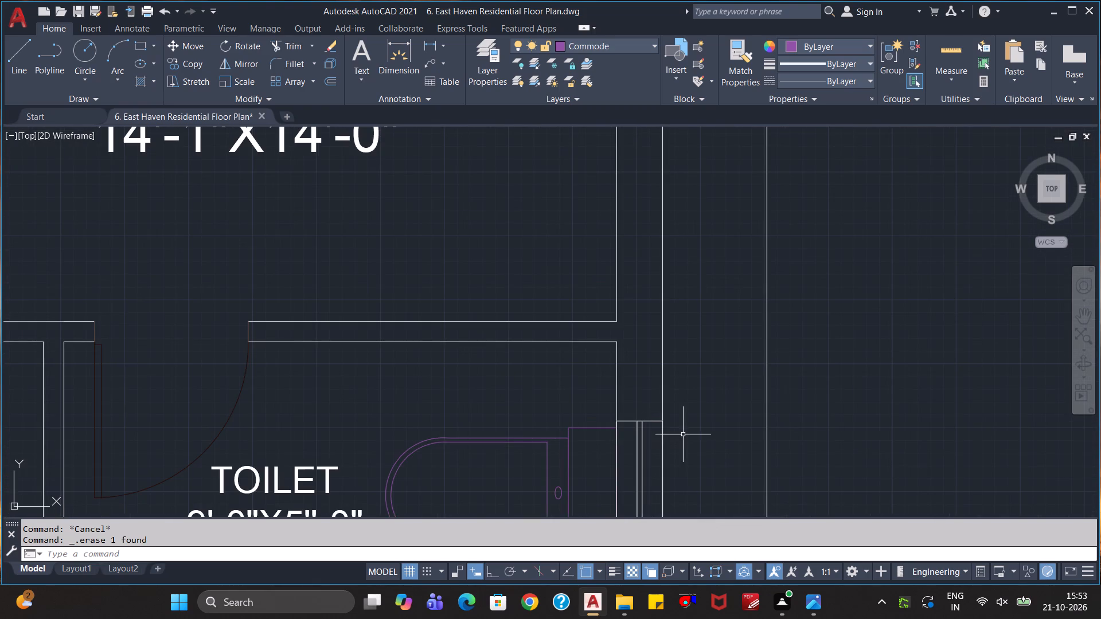
{"action": "middle_click_drag", "start_coordinate": [709, 434], "coordinate": [762, 289]}
{"action": "scroll", "coordinate": [313, 414], "scroll_direction": "down", "scroll_amount": 2}
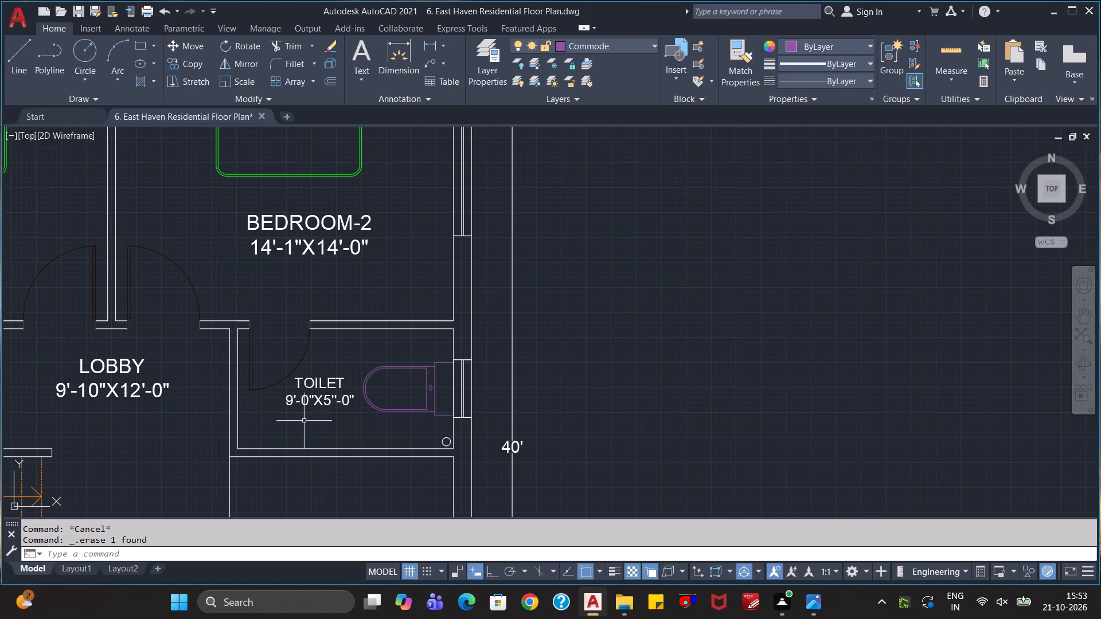
{"action": "middle_click_drag", "start_coordinate": [194, 417], "coordinate": [645, 368]}
{"action": "scroll", "coordinate": [262, 377], "scroll_direction": "up", "scroll_amount": 3}
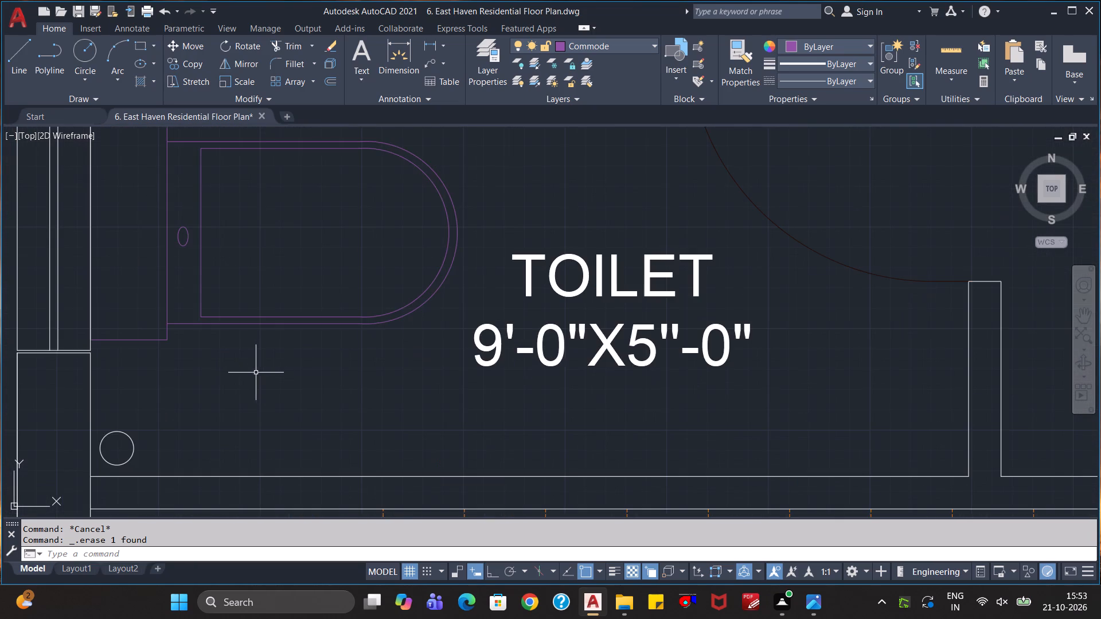
{"action": "middle_click_drag", "start_coordinate": [249, 385], "coordinate": [485, 425]}
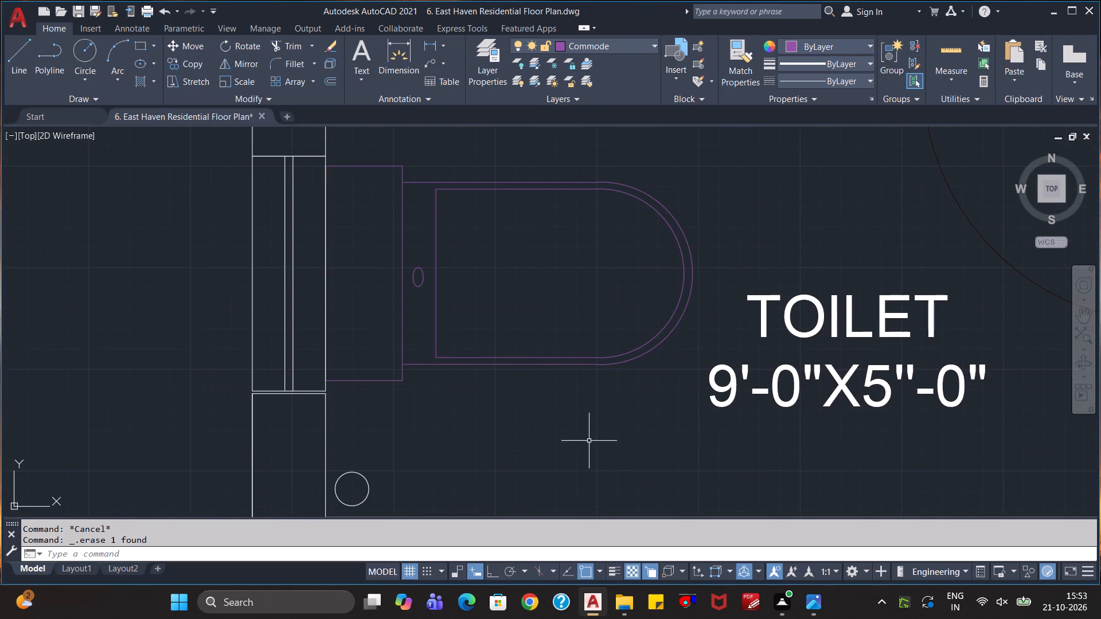
{"action": "left_click", "coordinate": [310, 392]}
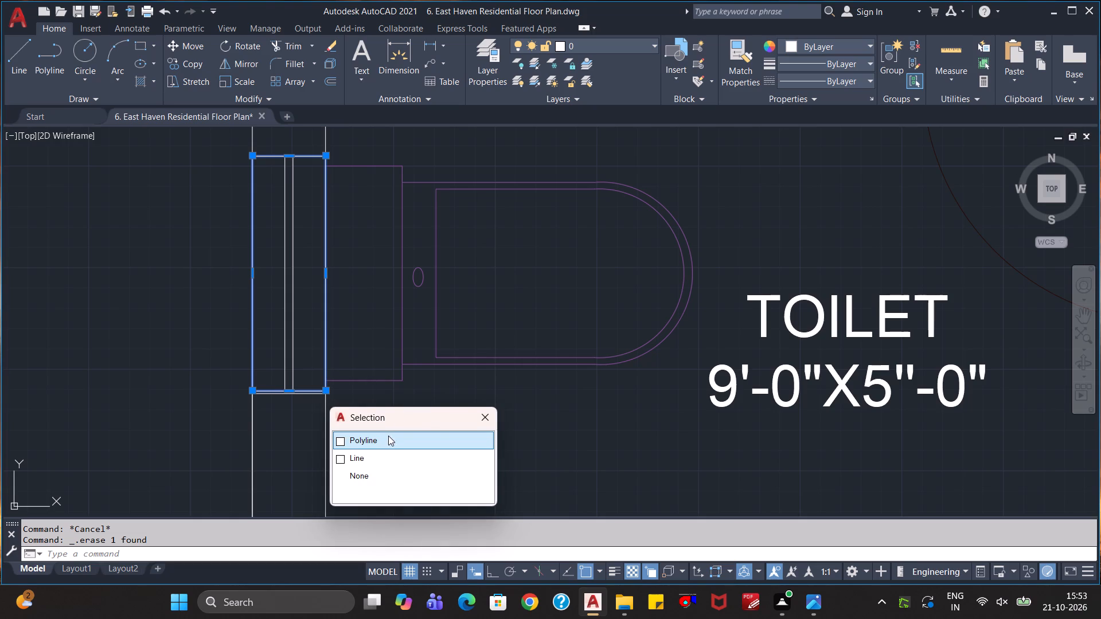
{"action": "left_click", "coordinate": [478, 419]}
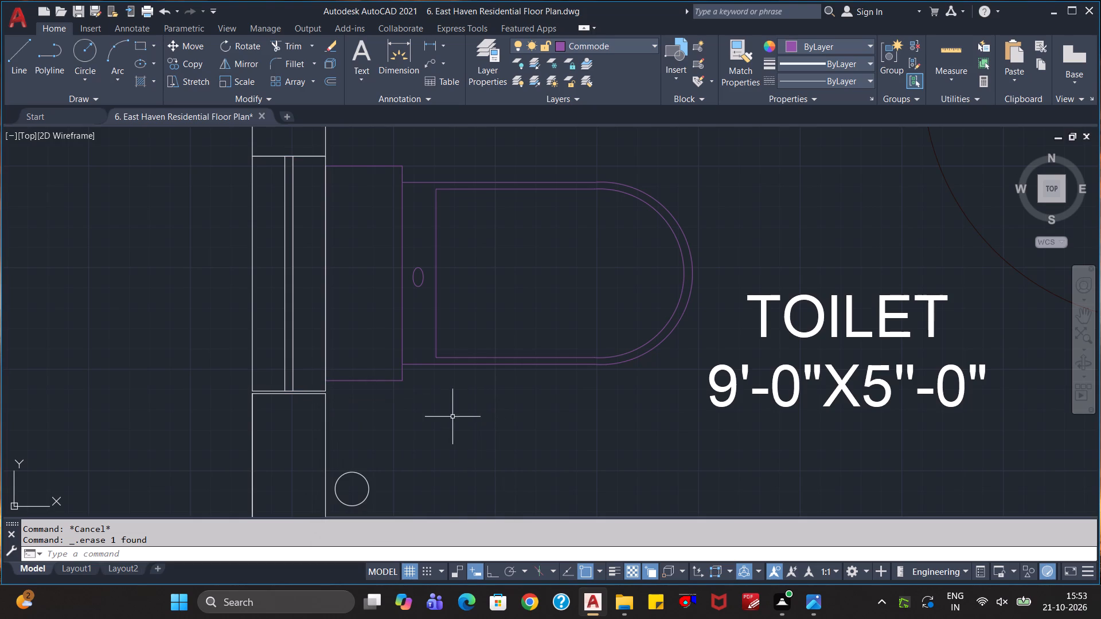
{"action": "left_click", "coordinate": [324, 386]}
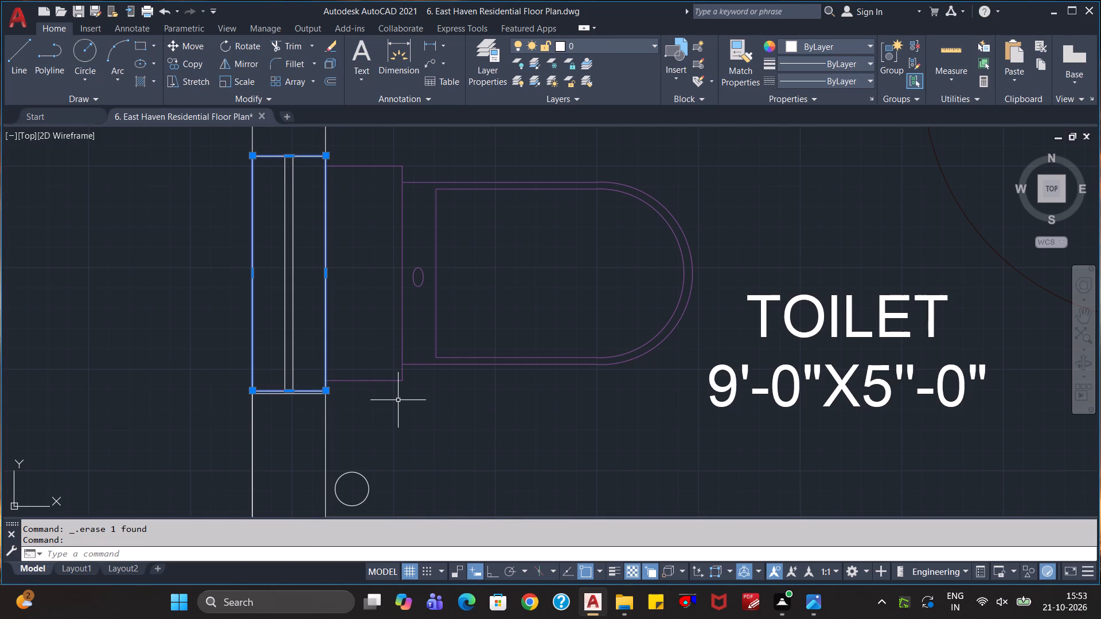
{"action": "type", "text": "ex"}
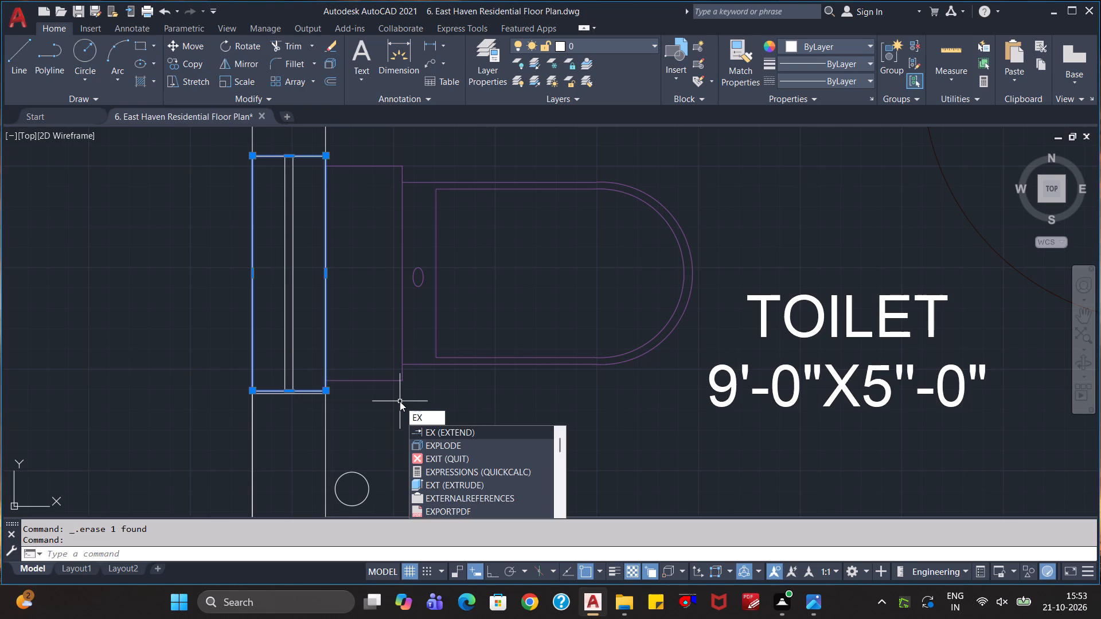
{"action": "key", "text": "Down"}
{"action": "key", "text": "Return"}
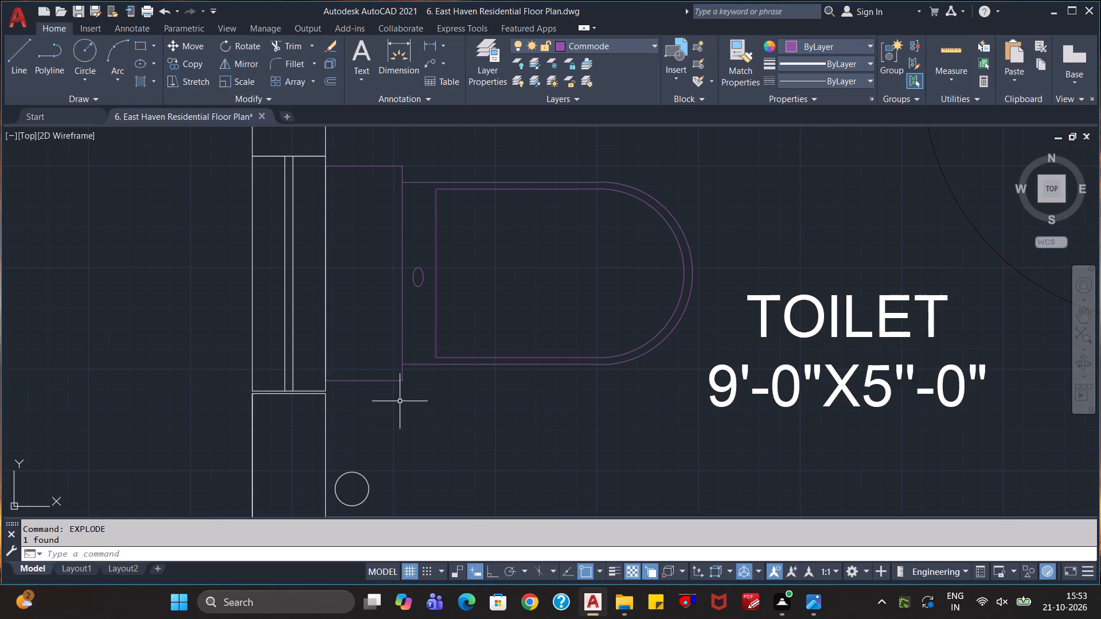
{"action": "scroll", "coordinate": [400, 401], "scroll_direction": "up", "scroll_amount": 2}
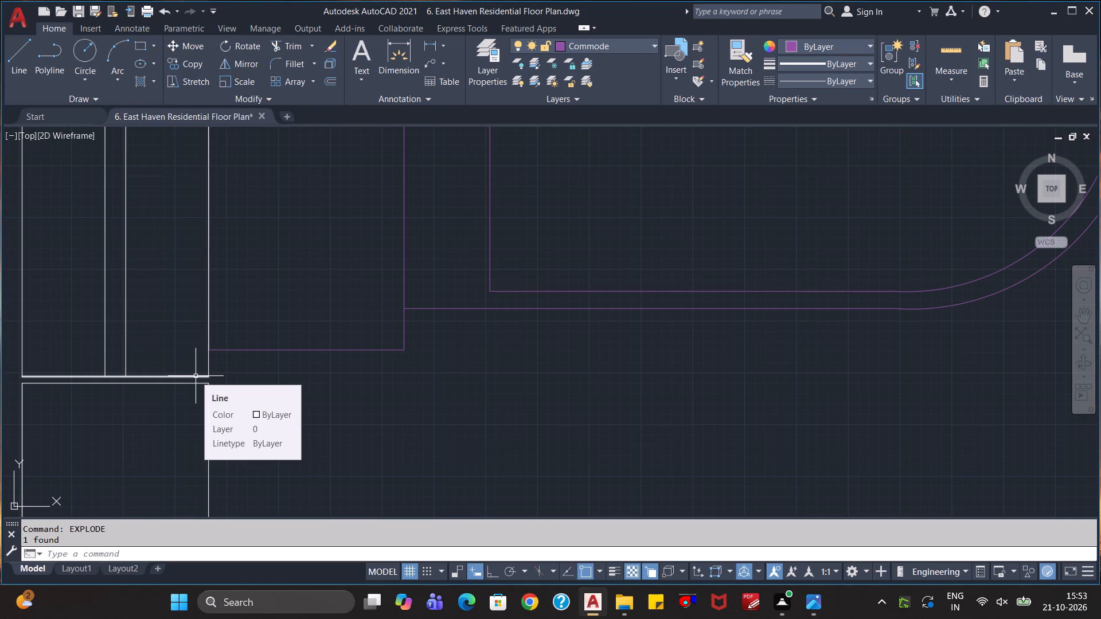
Delete the lower end line of the exploded ventilator outline in the toilet adjoining Bedroom-1.
{"action": "left_click", "coordinate": [196, 376]}
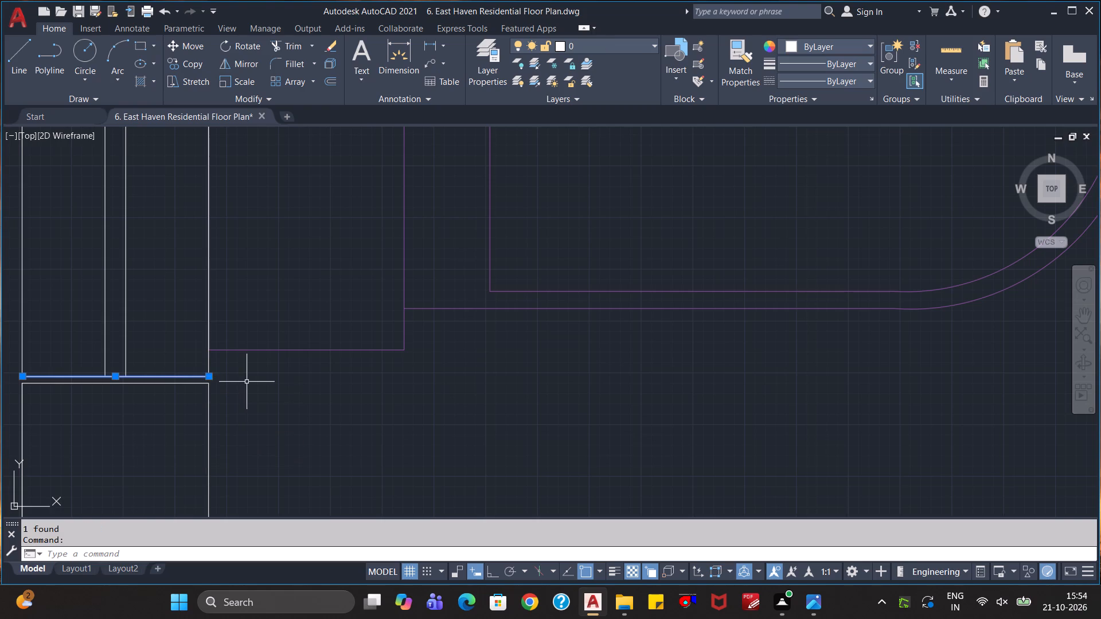
{"action": "key", "text": "Delete"}
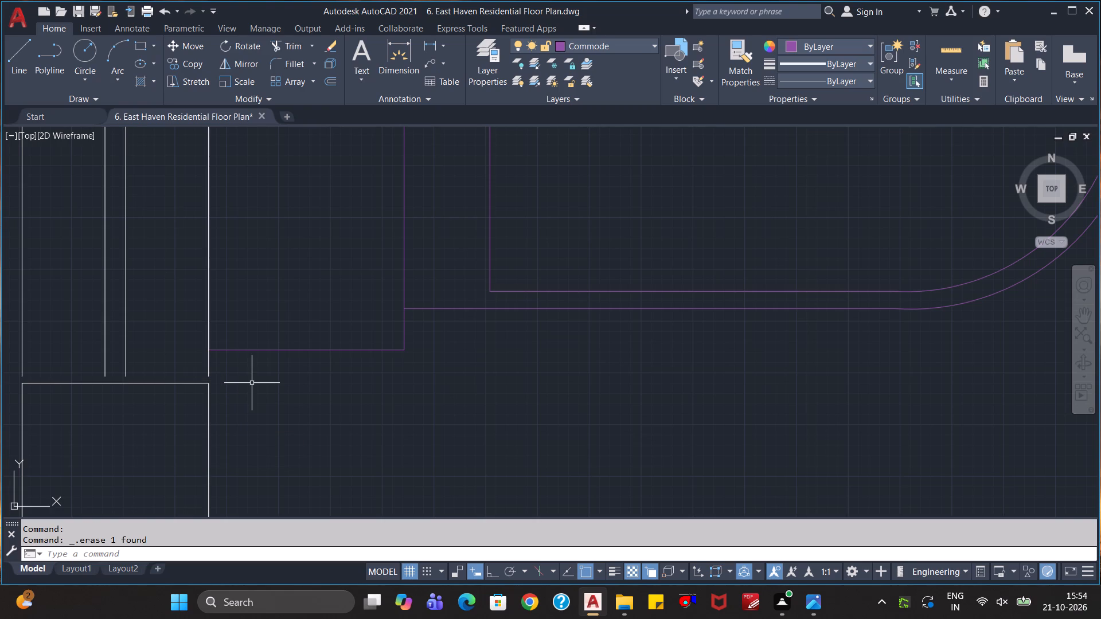
Extend the ventilator's four vertical lines down to the end line of the wall below the opening.
{"action": "type", "text": "ex"}
{"action": "key", "text": "Return"}
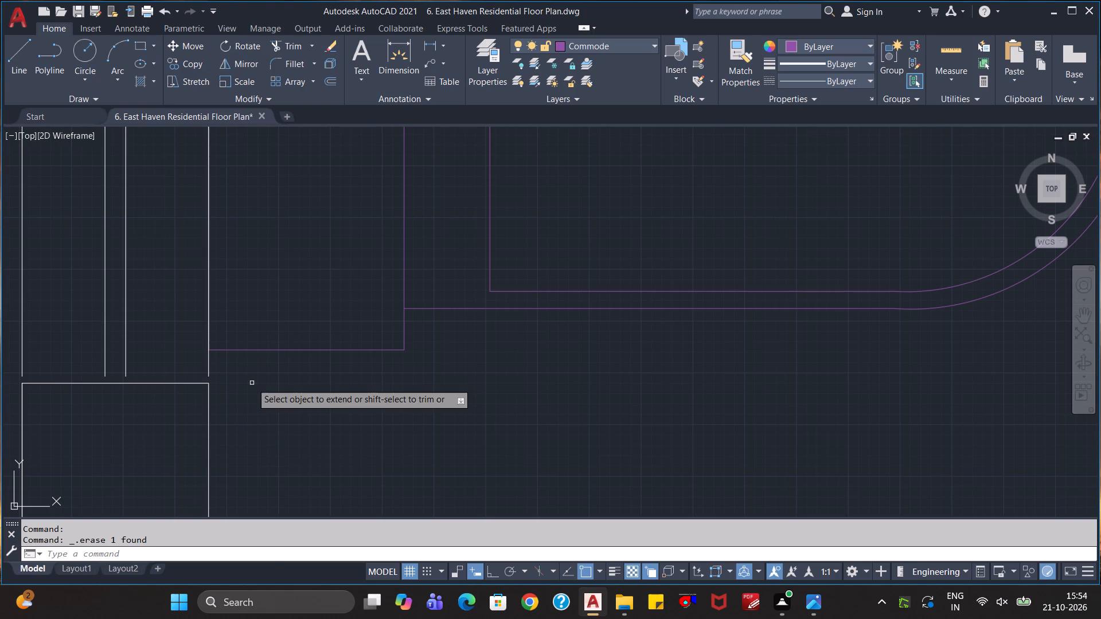
{"action": "left_click", "coordinate": [208, 368]}
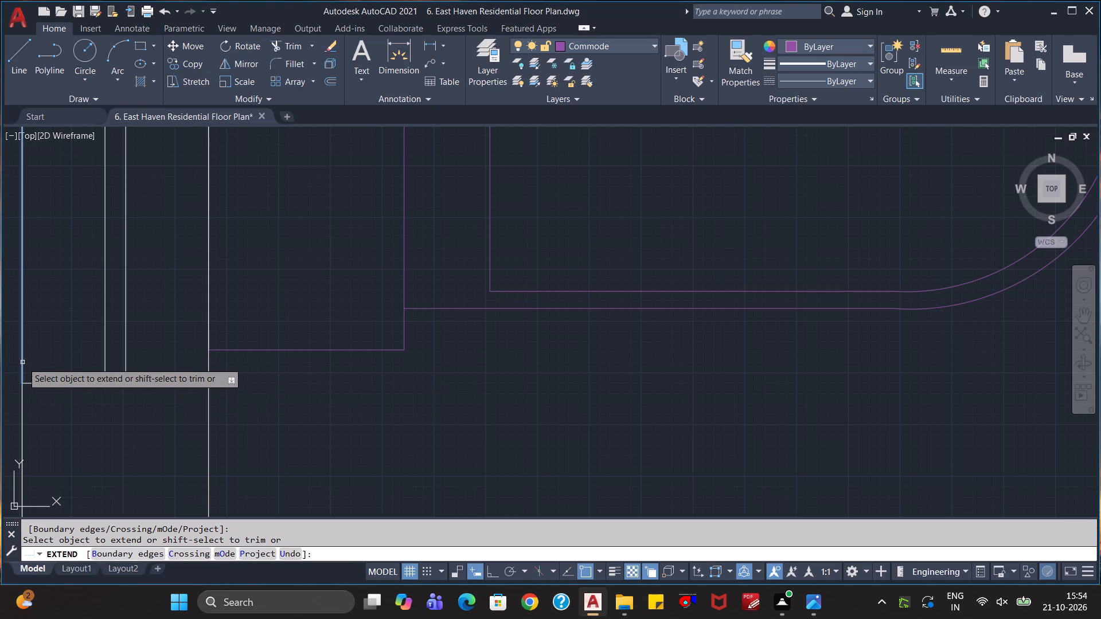
{"action": "left_click", "coordinate": [23, 362]}
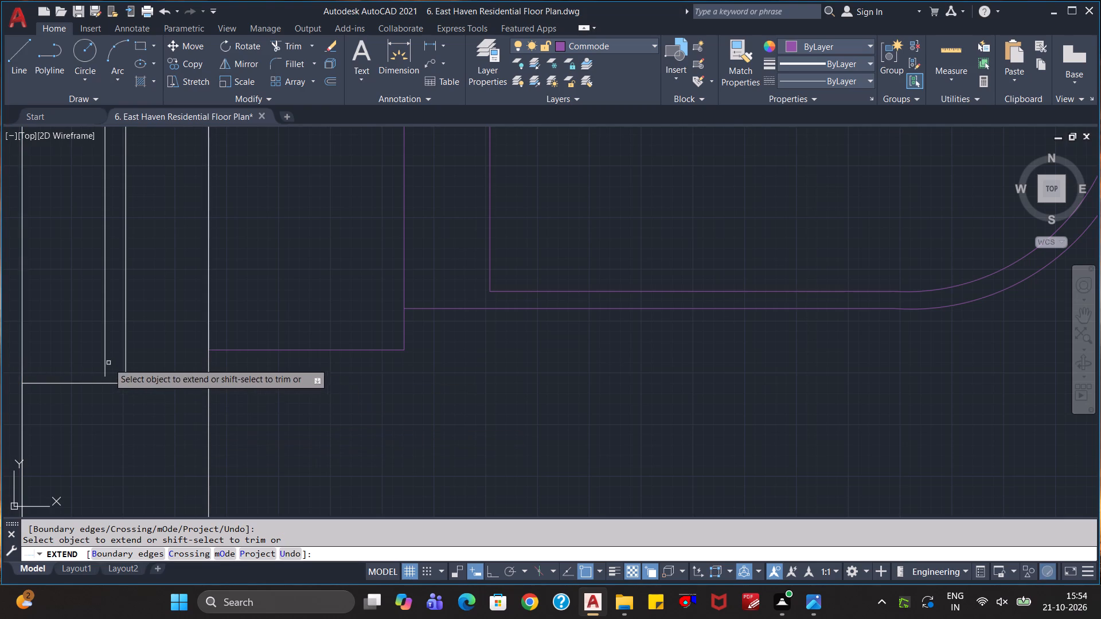
{"action": "left_click", "coordinate": [104, 359]}
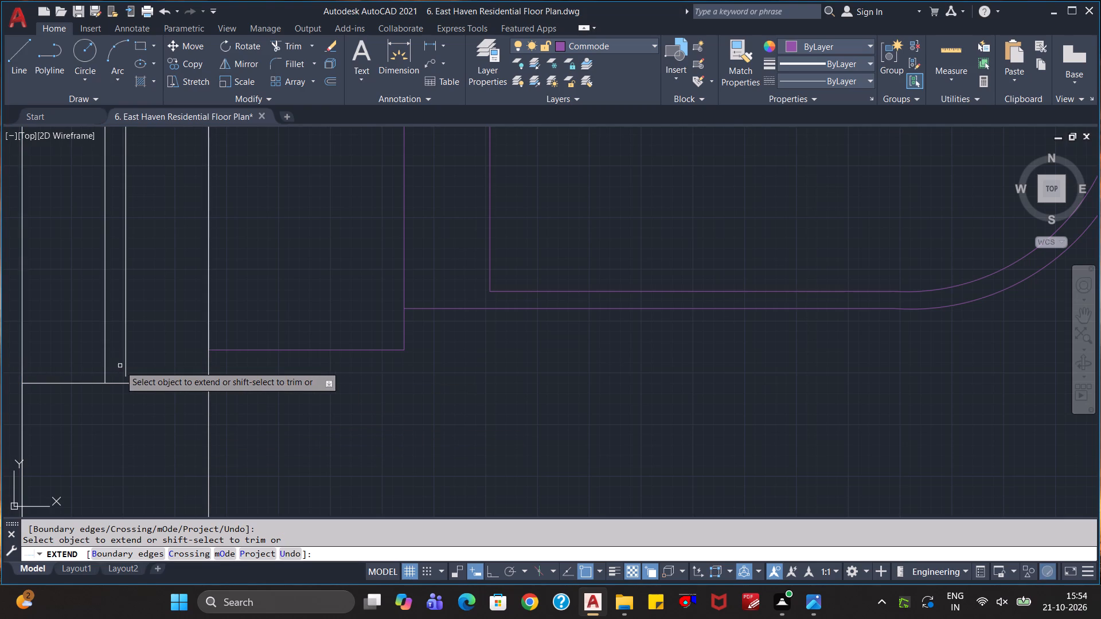
{"action": "left_click", "coordinate": [128, 365]}
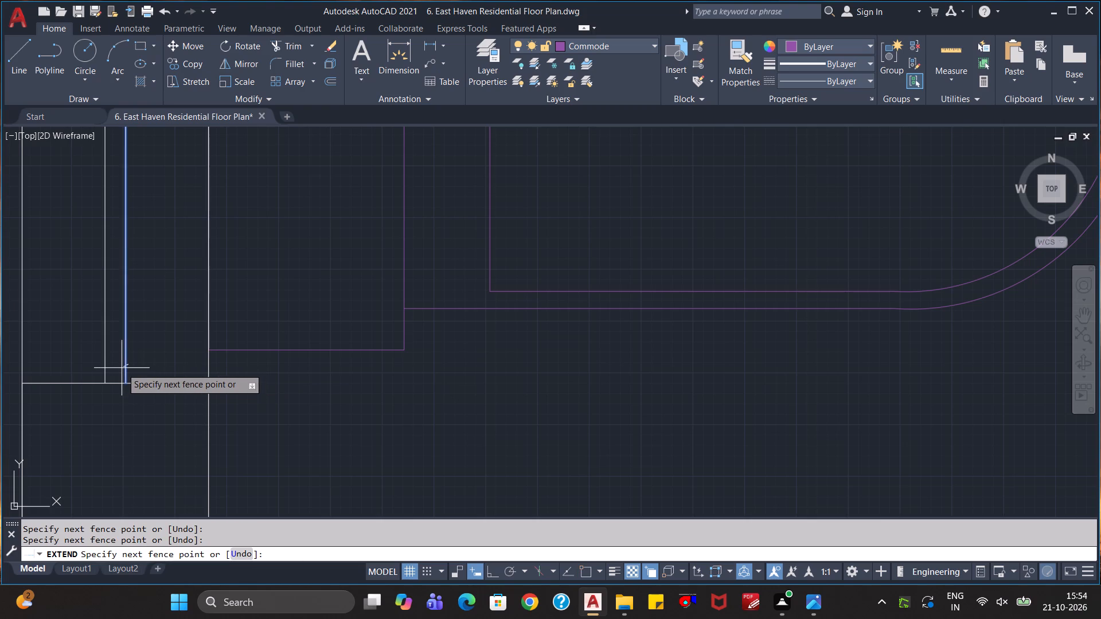
{"action": "left_click", "coordinate": [121, 367]}
{"action": "key", "text": "Escape"}
{"action": "key", "text": "Escape"}
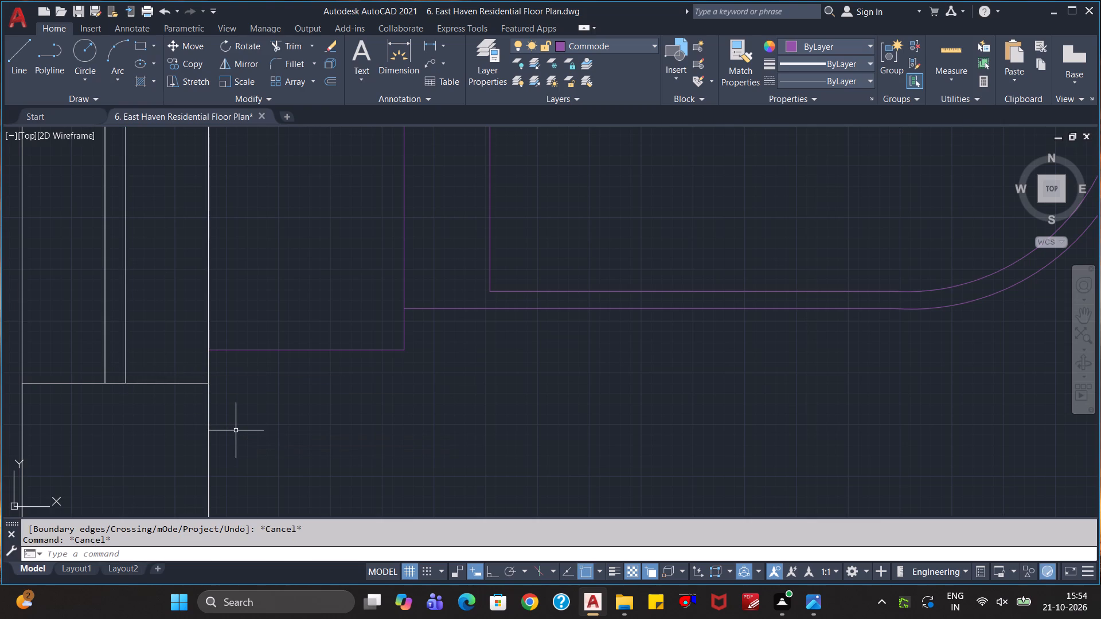
Draw a line across the wall thickness to close the ventilator's lower end.
{"action": "key", "text": "l"}
{"action": "key", "text": "Return"}
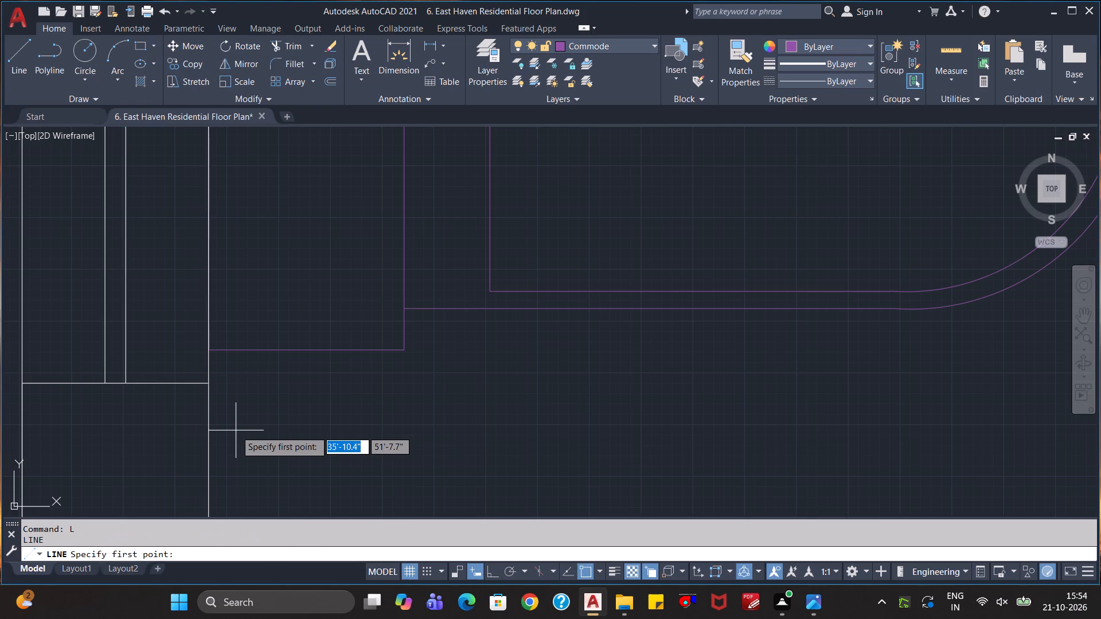
{"action": "left_click", "coordinate": [208, 383]}
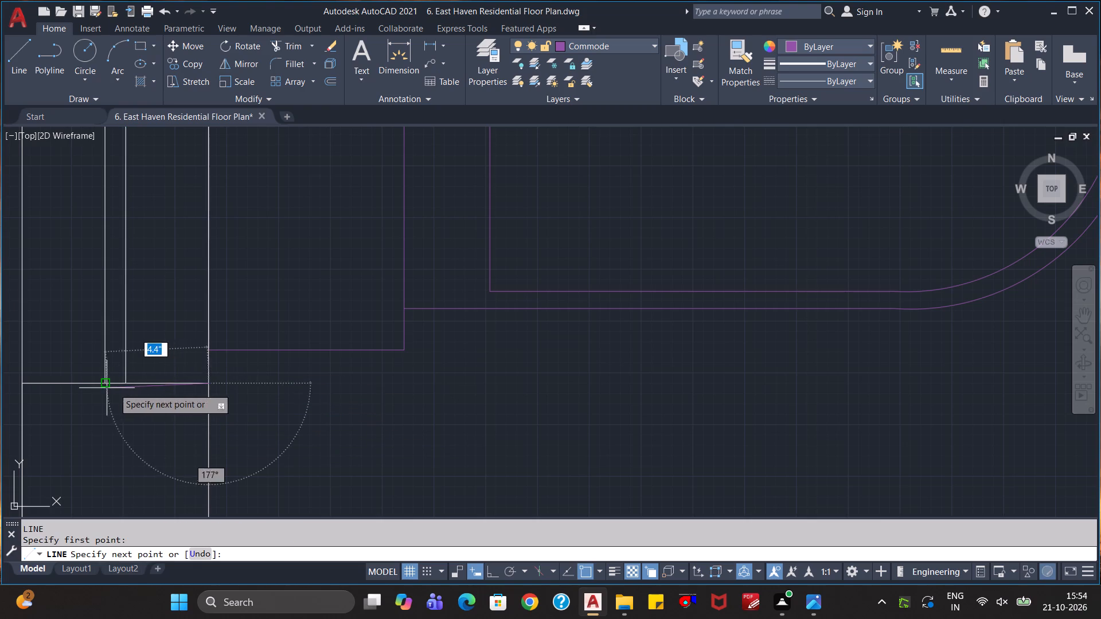
{"action": "left_click", "coordinate": [24, 387]}
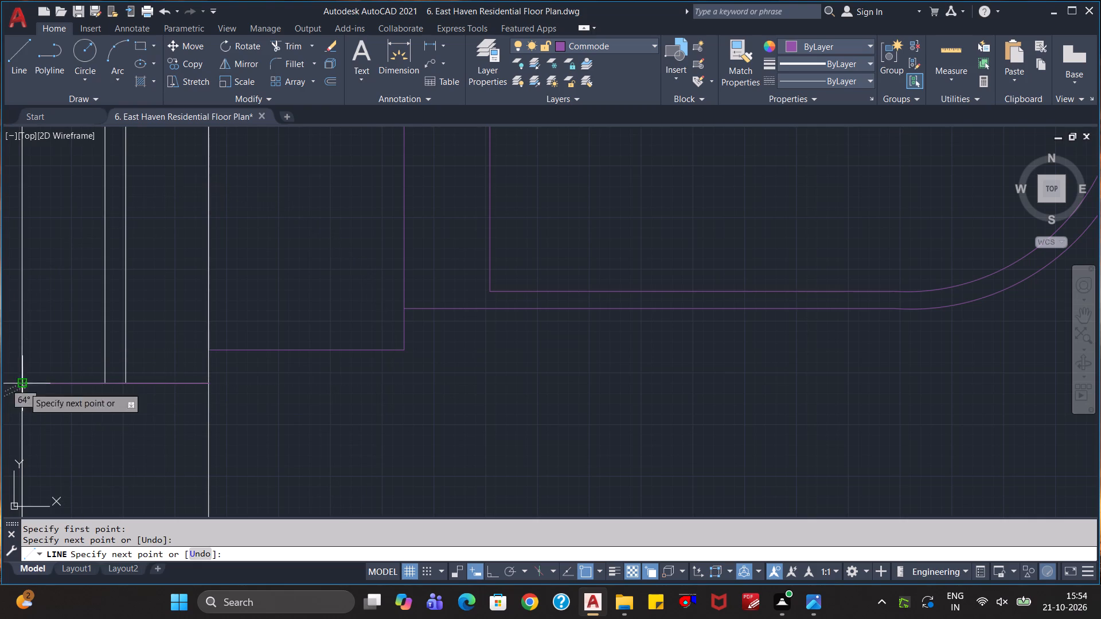
{"action": "key", "text": "Escape"}
{"action": "key", "text": "Escape"}
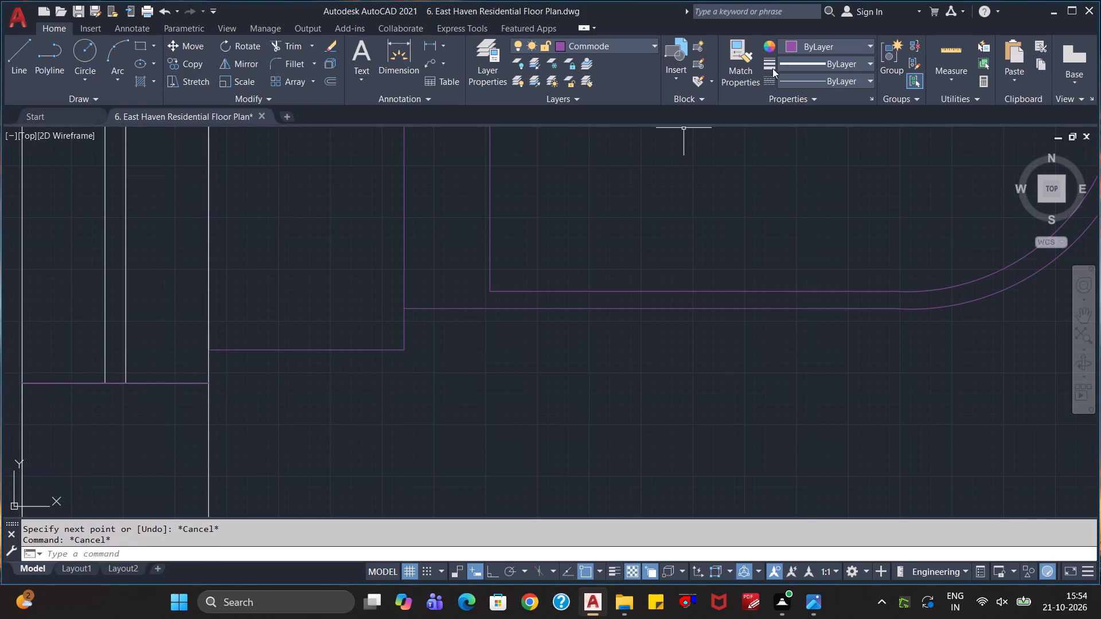
Set both the current object colour and the new closing line's colour to ByBlock.
{"action": "left_click", "coordinate": [800, 48]}
{"action": "left_click", "coordinate": [794, 77]}
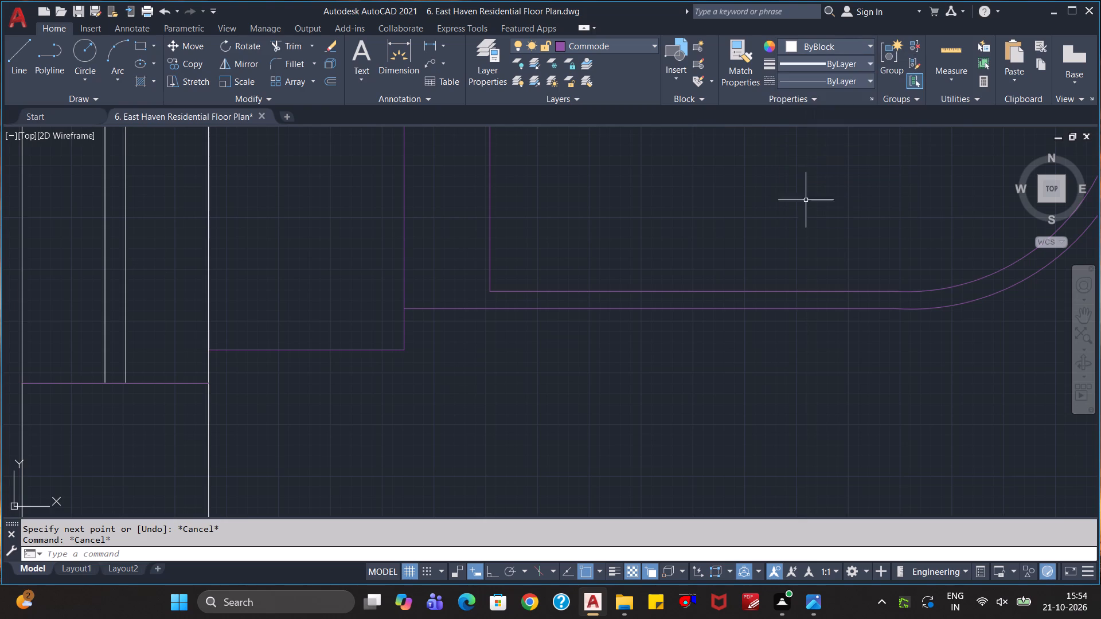
{"action": "left_click", "coordinate": [185, 385]}
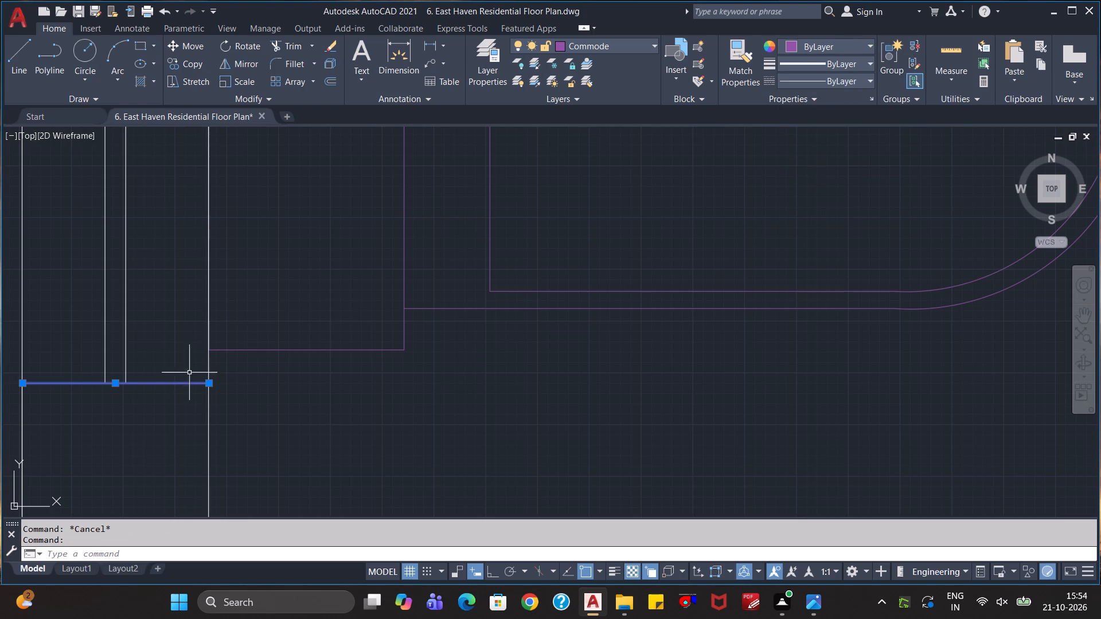
{"action": "left_click", "coordinate": [805, 48]}
{"action": "left_click", "coordinate": [797, 81]}
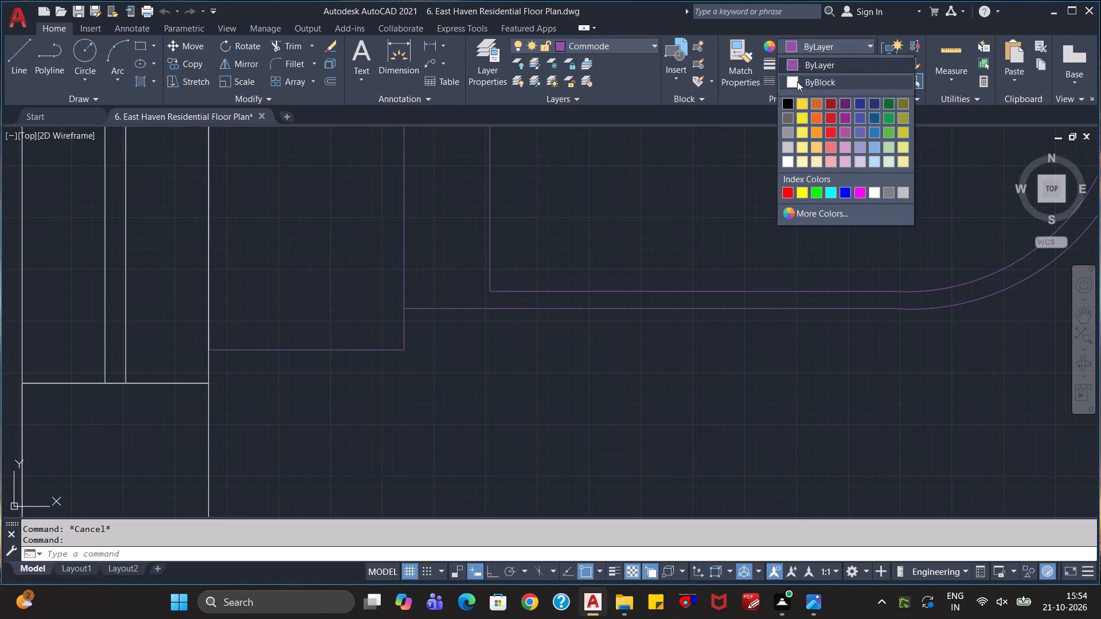
{"action": "key", "text": "Escape"}
{"action": "key", "text": "Escape"}
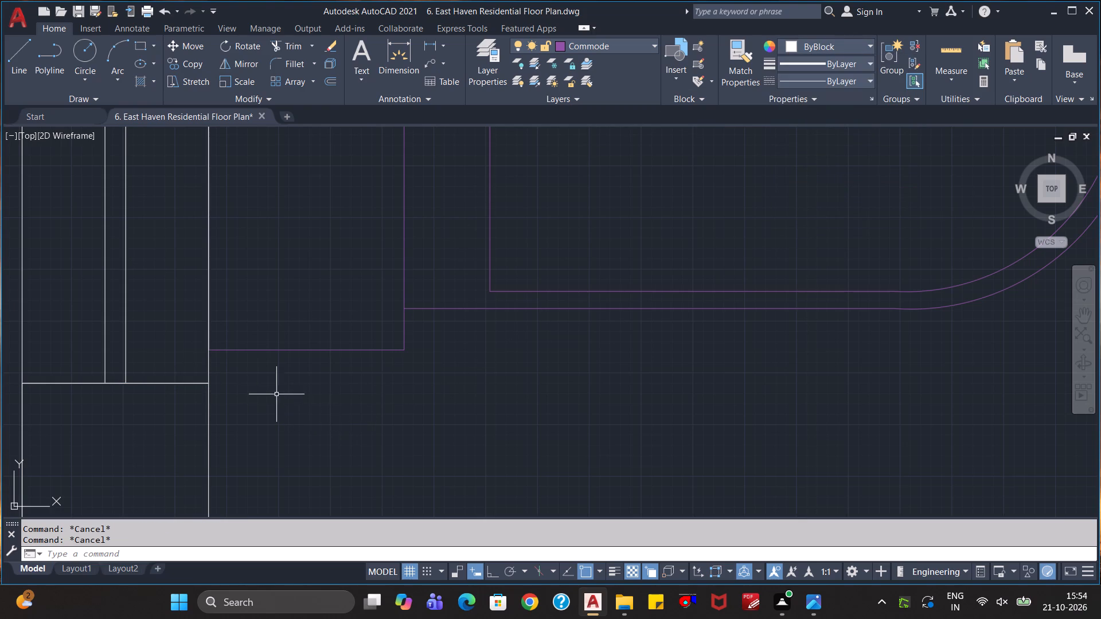
Join the ventilator's side, top and bottom edge lines into one polyline.
{"action": "left_click", "coordinate": [251, 379]}
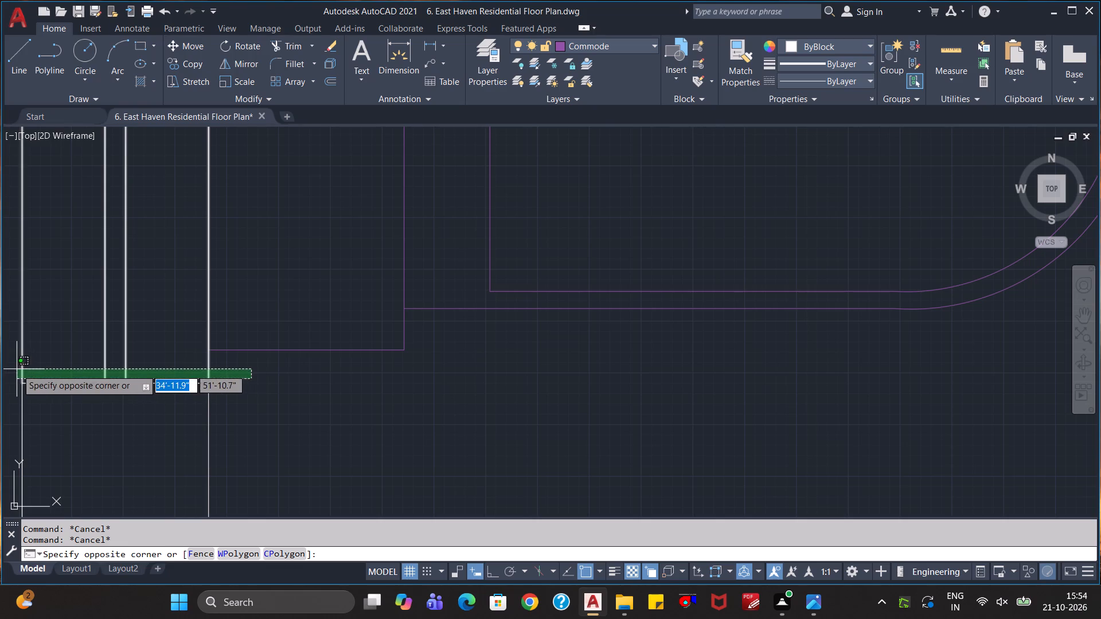
{"action": "left_click", "coordinate": [16, 368]}
{"action": "left_click", "coordinate": [46, 383]}
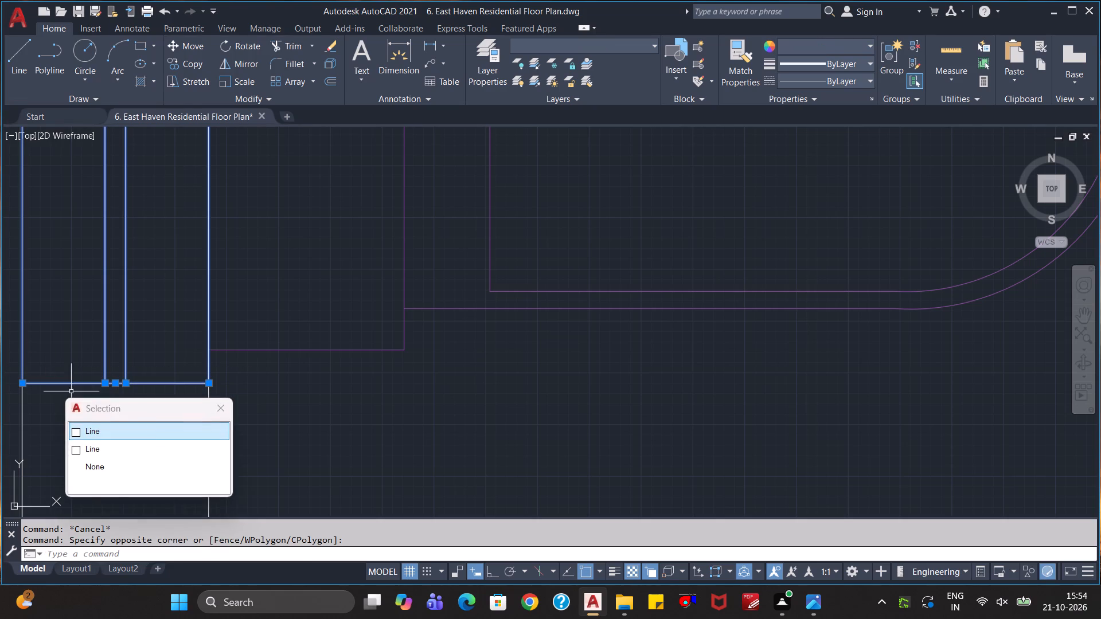
{"action": "left_click", "coordinate": [131, 434]}
{"action": "scroll", "coordinate": [272, 449], "scroll_direction": "down", "scroll_amount": 2}
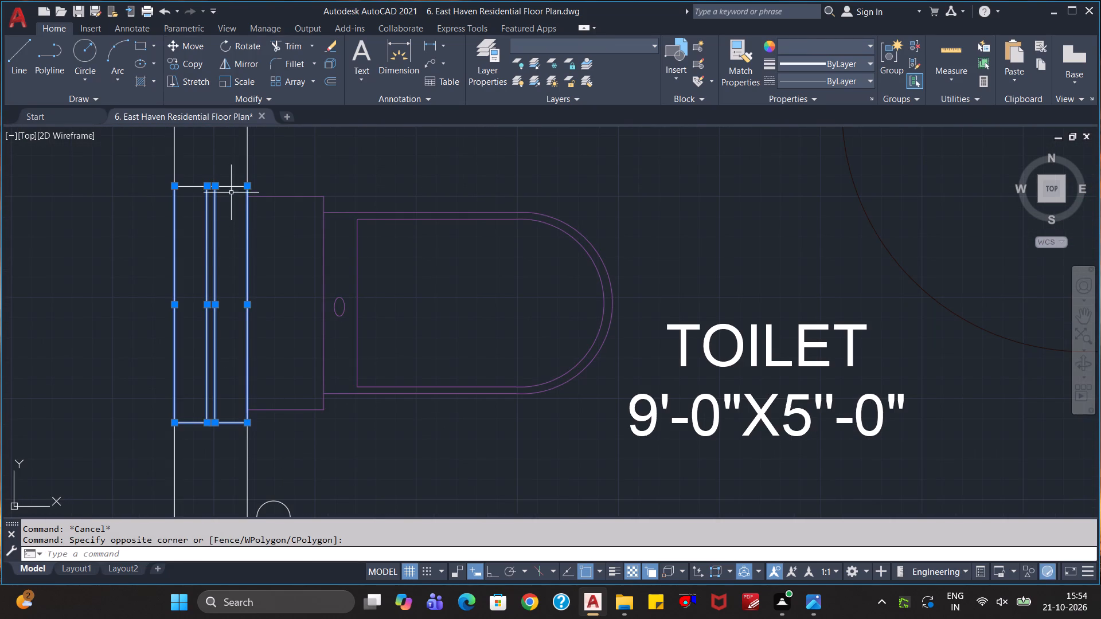
{"action": "left_click", "coordinate": [231, 188]}
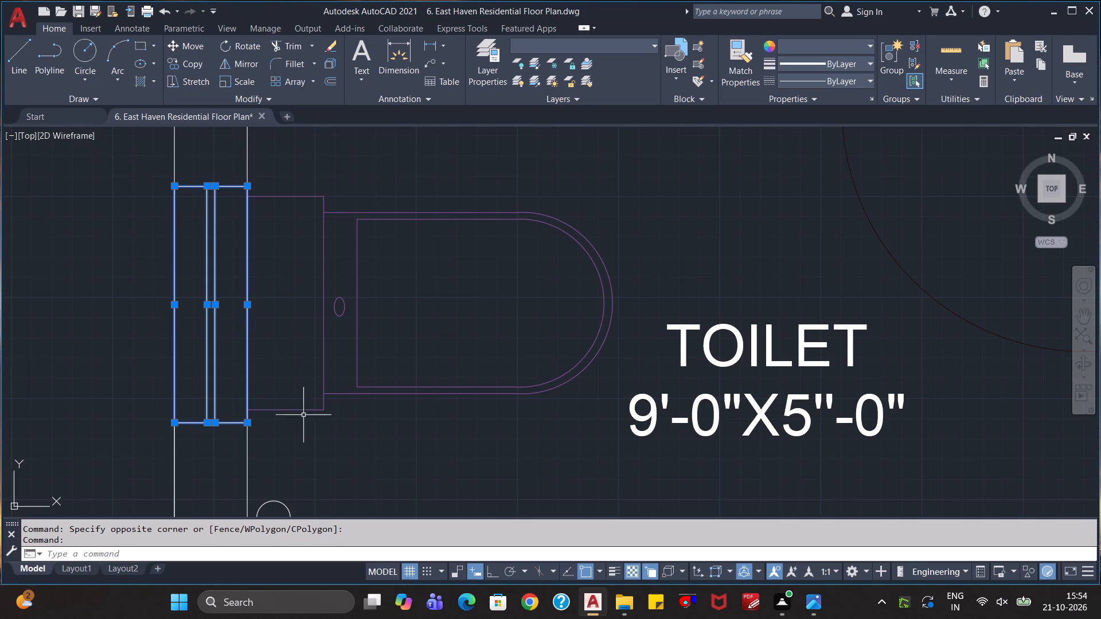
{"action": "type", "text": "joi"}
{"action": "key", "text": "Return"}
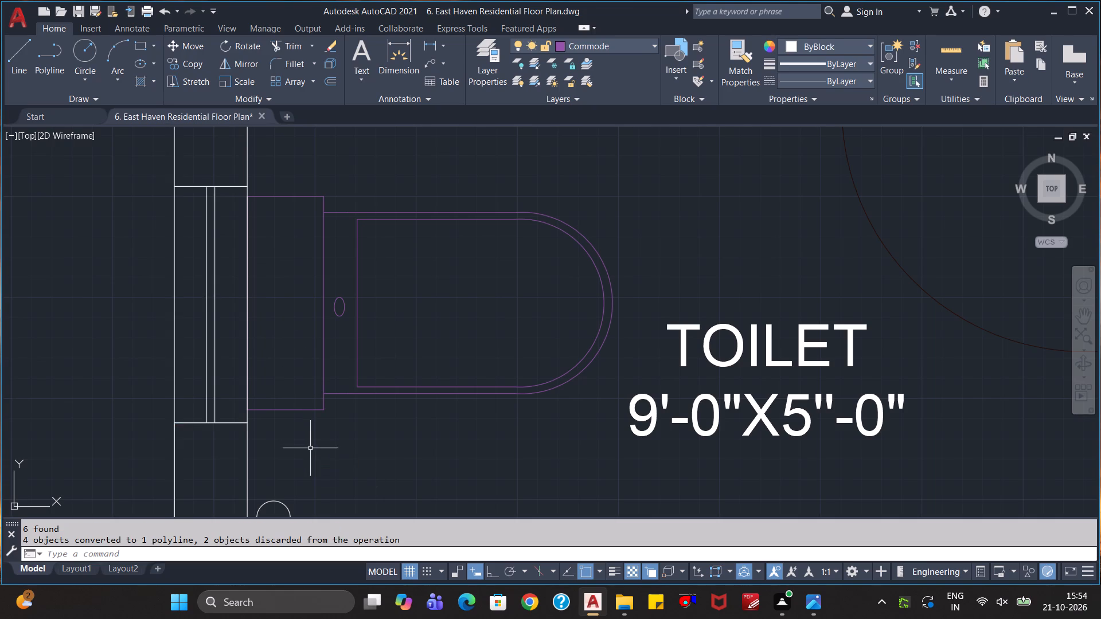
{"action": "key", "text": "Escape"}
{"action": "key", "text": "Escape"}
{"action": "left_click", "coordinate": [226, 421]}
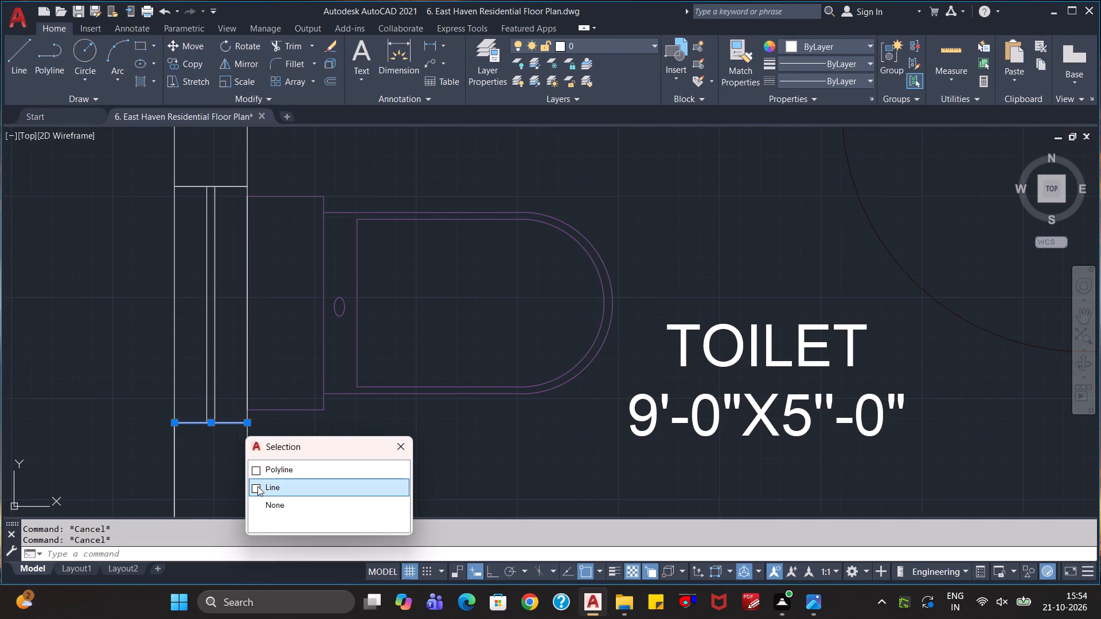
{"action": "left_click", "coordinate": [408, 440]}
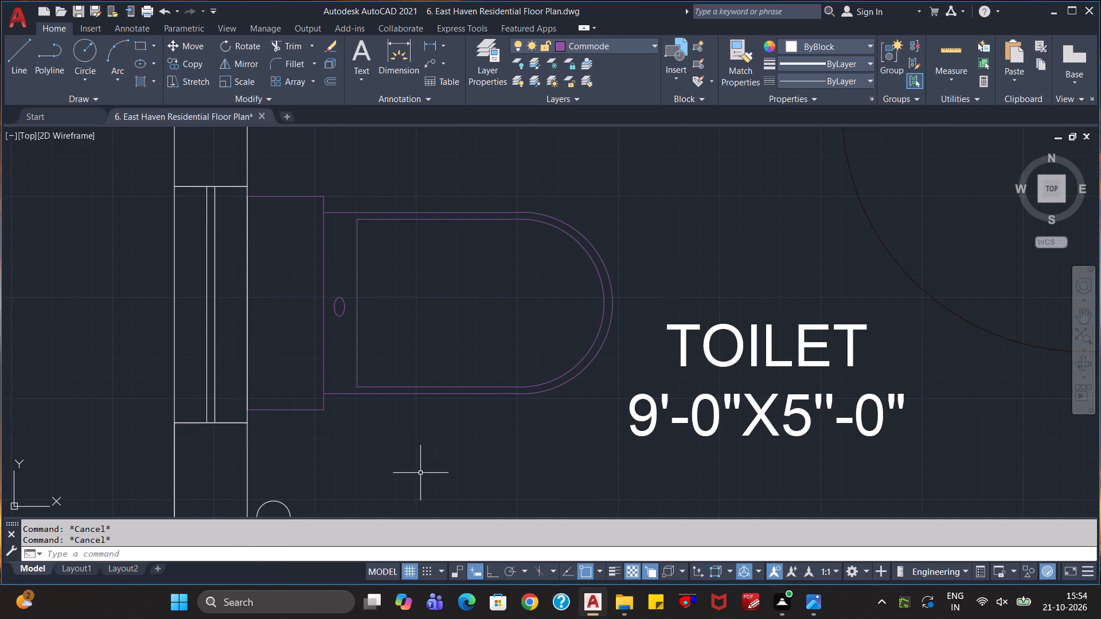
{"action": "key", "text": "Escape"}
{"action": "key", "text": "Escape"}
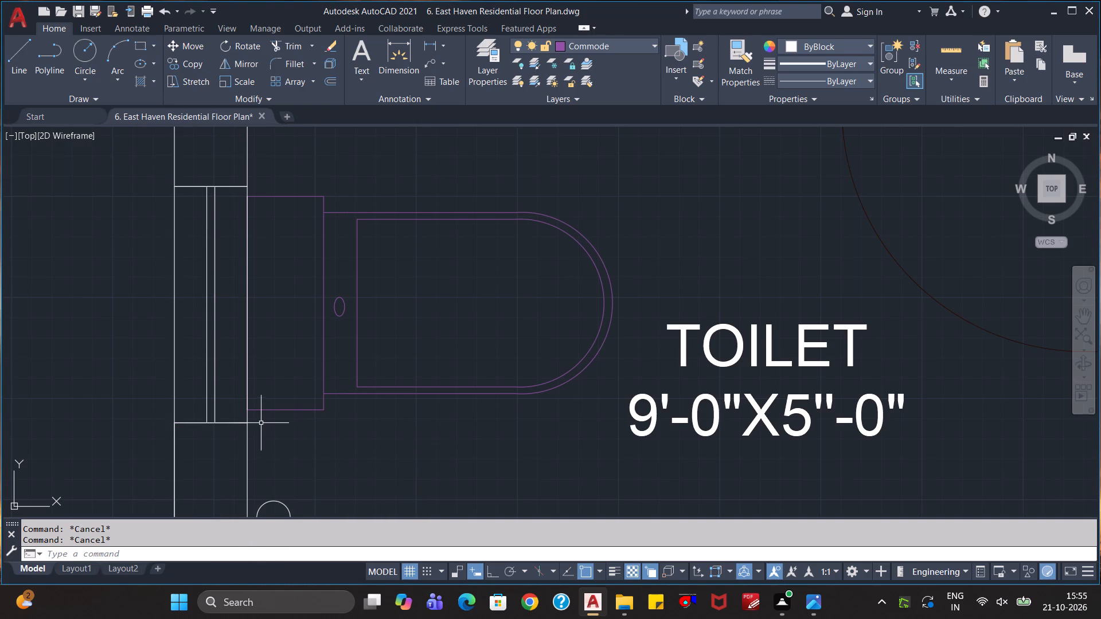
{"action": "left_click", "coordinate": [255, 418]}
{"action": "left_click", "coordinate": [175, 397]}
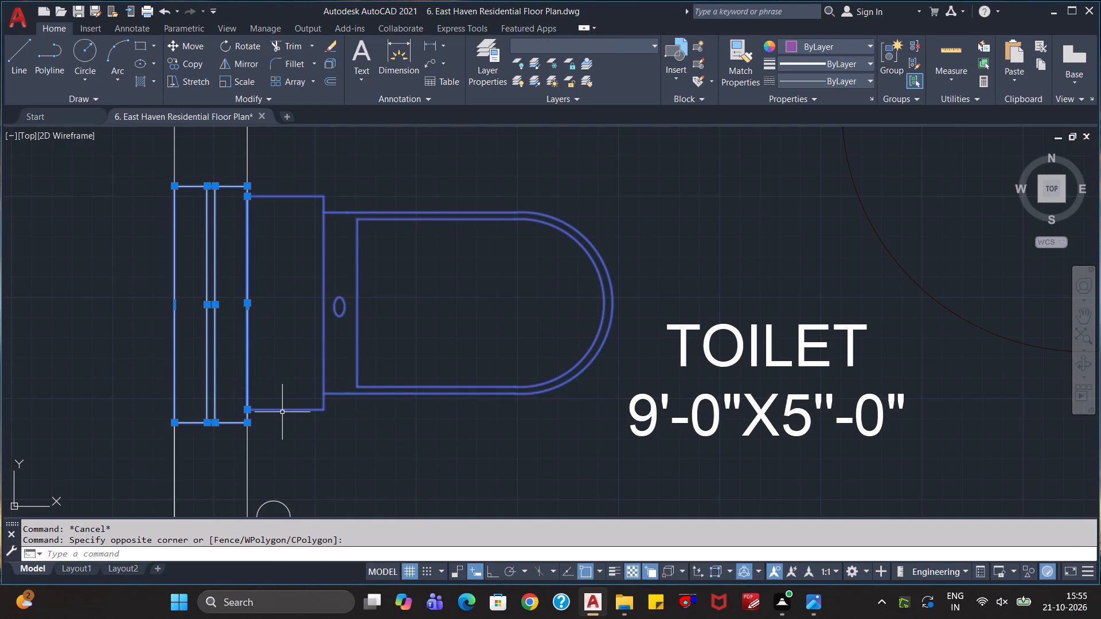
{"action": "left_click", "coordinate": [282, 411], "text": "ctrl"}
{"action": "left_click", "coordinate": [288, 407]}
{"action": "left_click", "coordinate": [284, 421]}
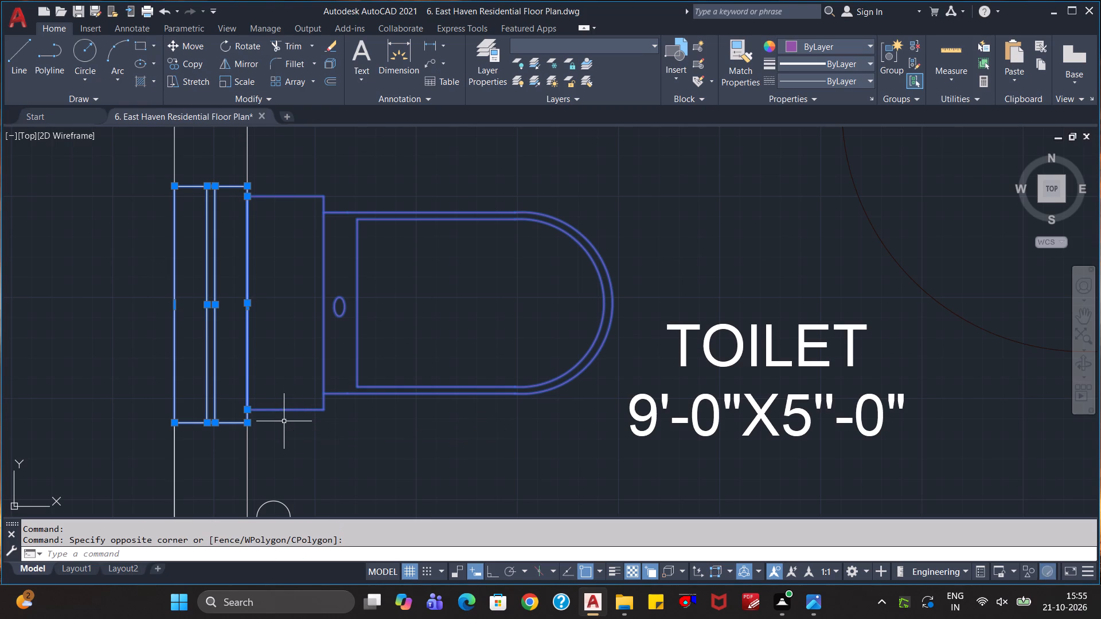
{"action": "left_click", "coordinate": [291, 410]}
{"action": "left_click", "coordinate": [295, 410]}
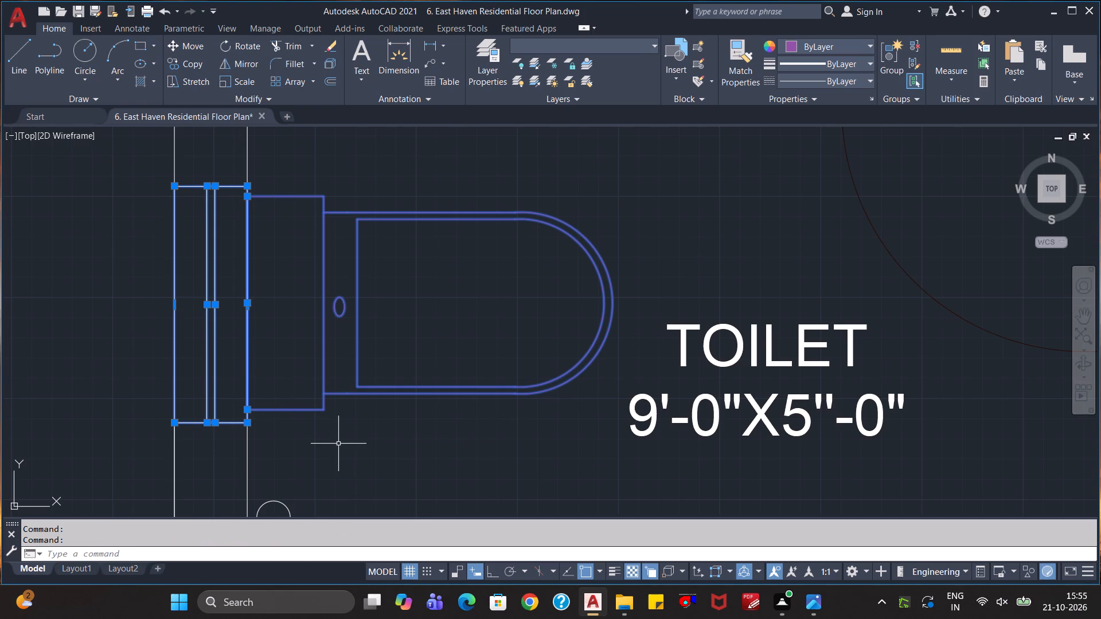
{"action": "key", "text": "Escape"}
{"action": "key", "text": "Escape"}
Assign the joined ventilator outline and its two inner lines, in the toilet adjoining Bedroom-1, to the Ventilators layer.
{"action": "scroll", "coordinate": [255, 433], "scroll_direction": "up", "scroll_amount": 2}
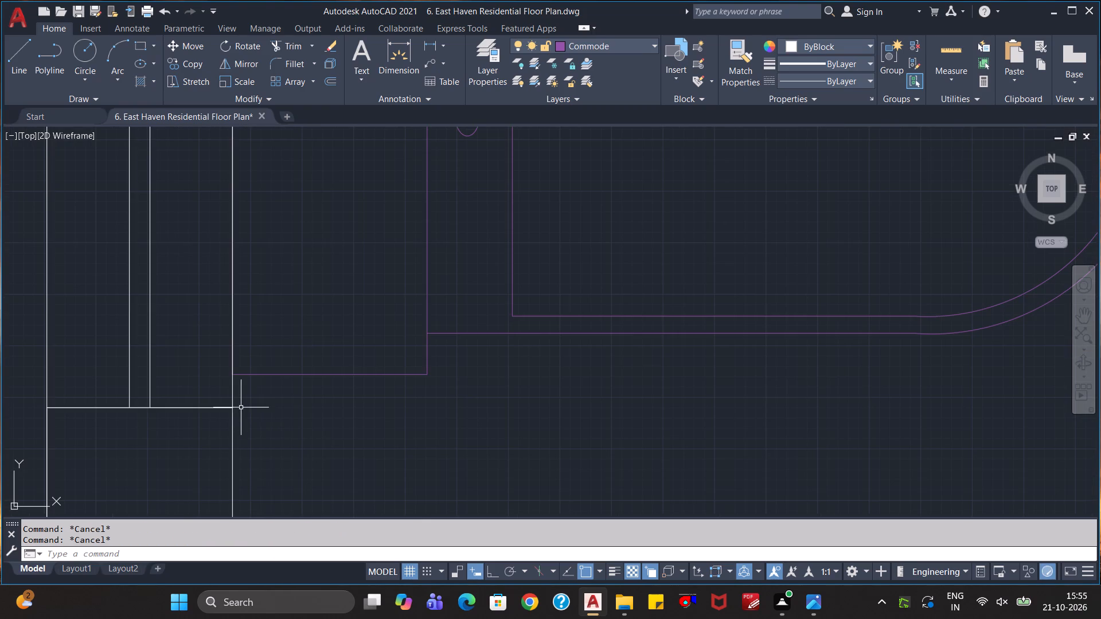
{"action": "left_click", "coordinate": [240, 397]}
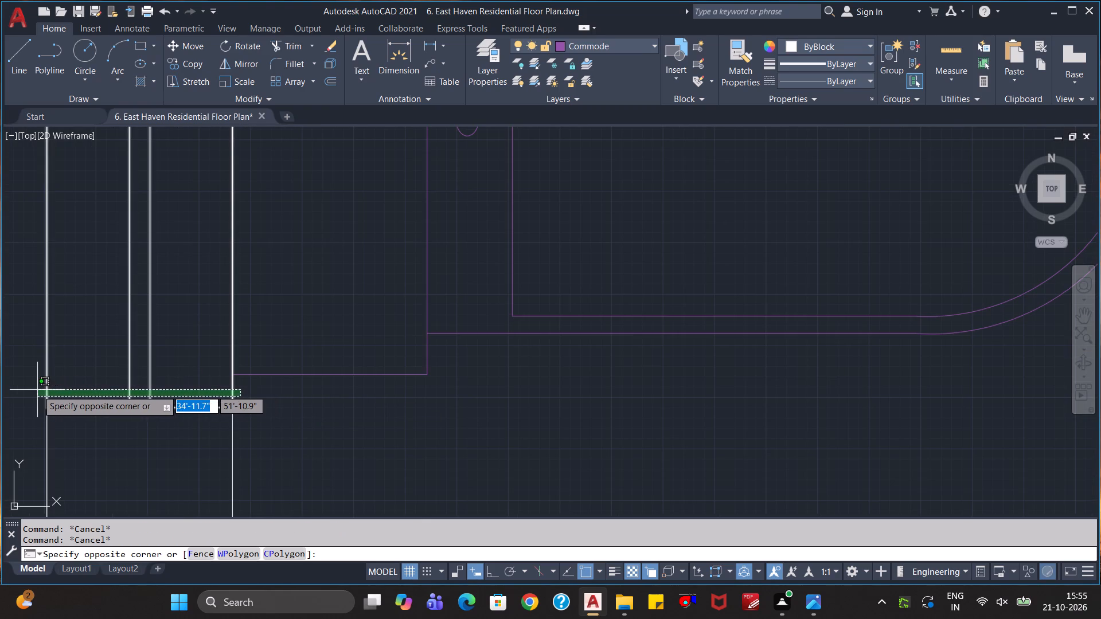
{"action": "left_click", "coordinate": [37, 390]}
{"action": "scroll", "coordinate": [308, 475], "scroll_direction": "down", "scroll_amount": 2}
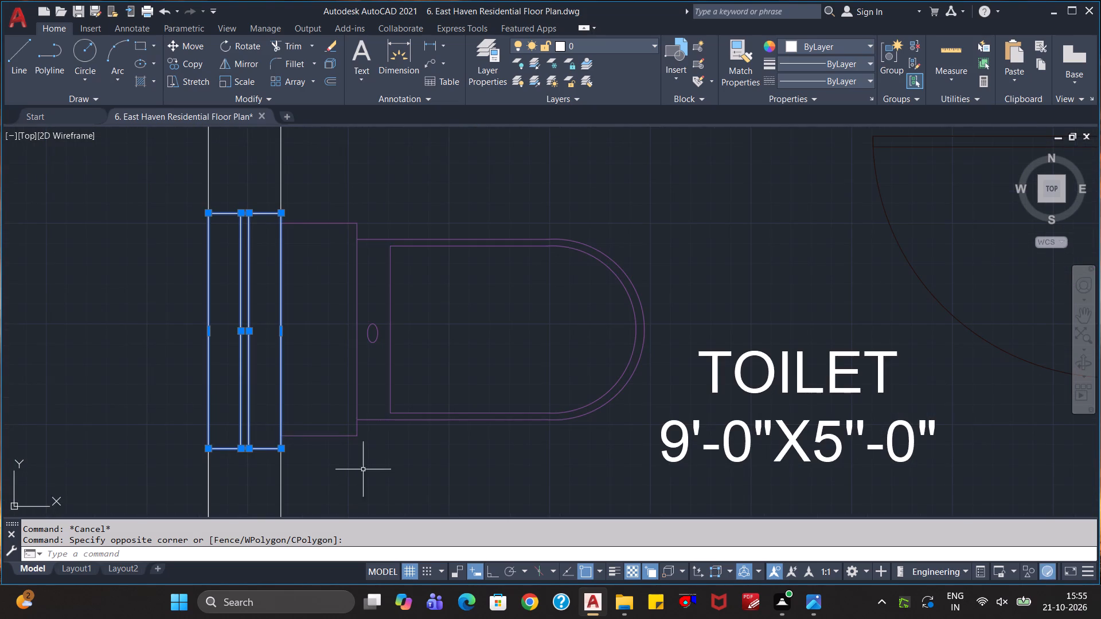
{"action": "left_click", "coordinate": [611, 45]}
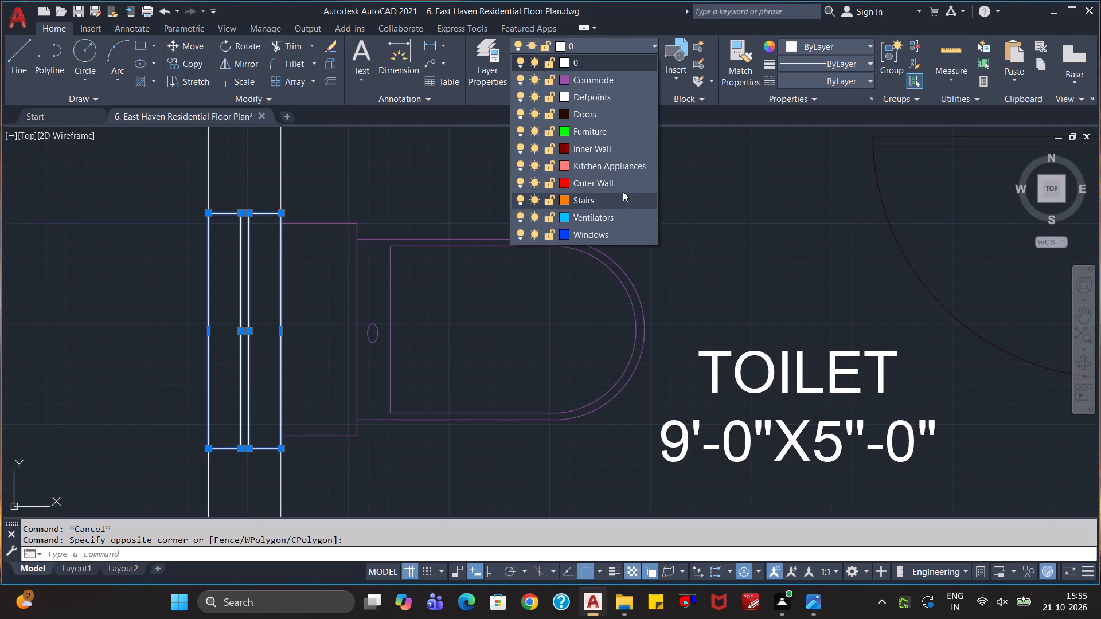
{"action": "left_click", "coordinate": [596, 213]}
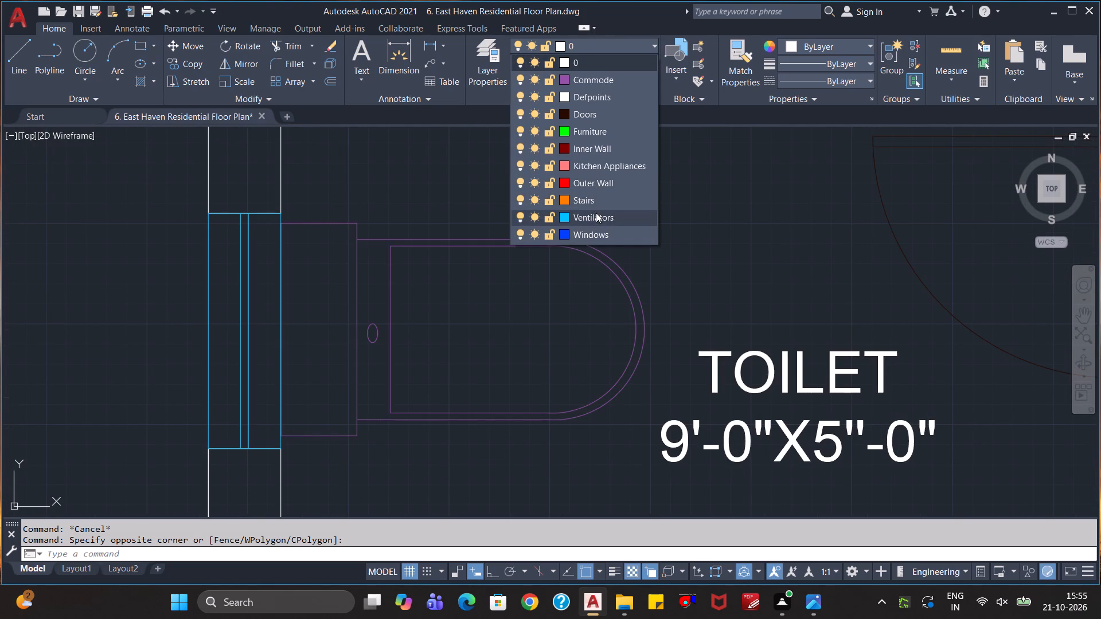
{"action": "scroll", "coordinate": [654, 205], "scroll_direction": "down", "scroll_amount": 2}
{"action": "key", "text": "Escape"}
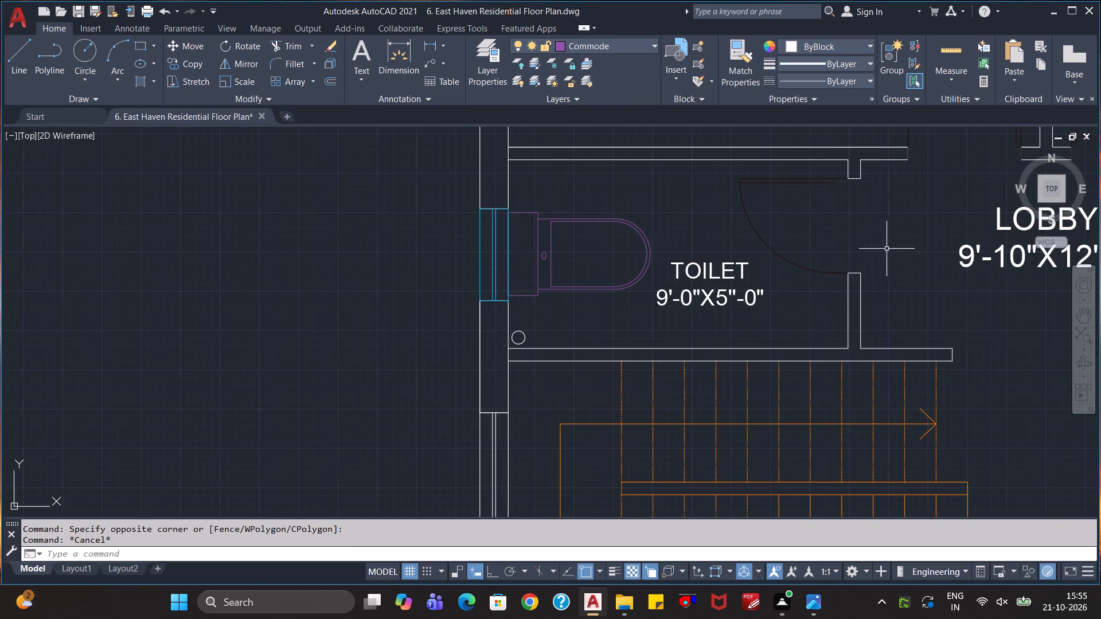
Assign the ventilator outline and its two inner lines, in the toilet adjoining Bedroom-2, to the Ventilators layer.
{"action": "scroll", "coordinate": [887, 249], "scroll_direction": "down", "scroll_amount": 1}
{"action": "middle_click_drag", "start_coordinate": [923, 291], "coordinate": [366, 332]}
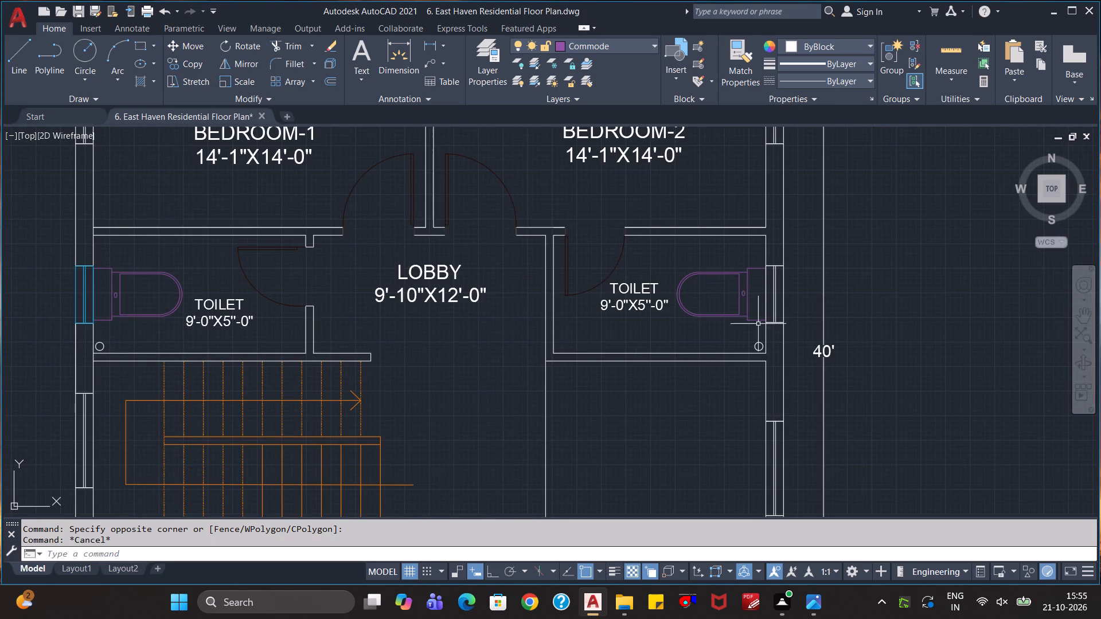
{"action": "scroll", "coordinate": [809, 323], "scroll_direction": "up", "scroll_amount": 4}
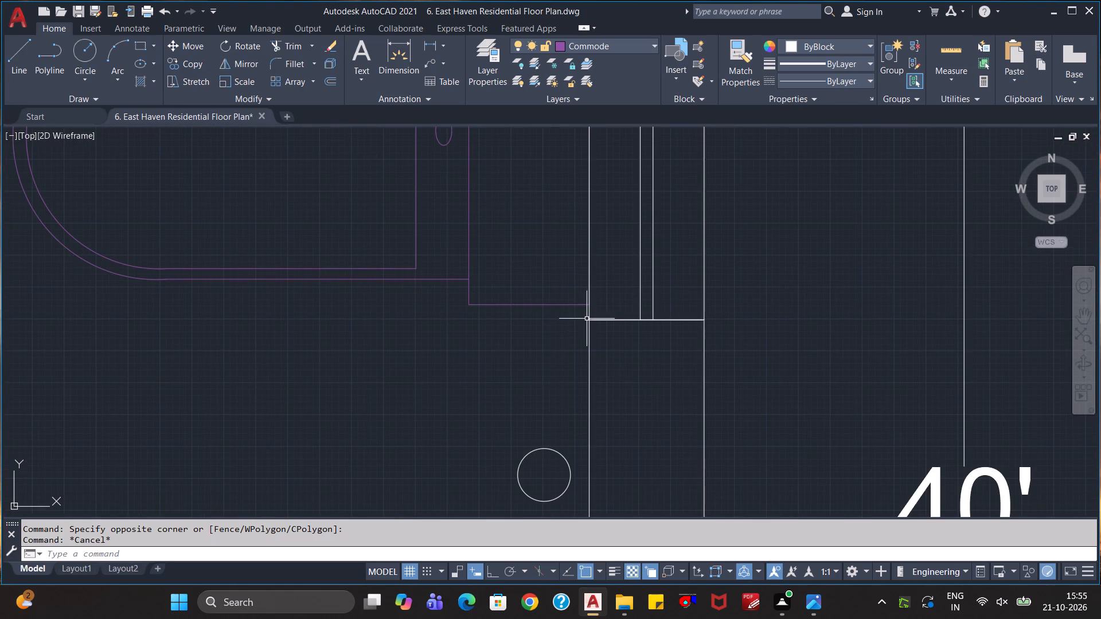
{"action": "left_click", "coordinate": [589, 312]}
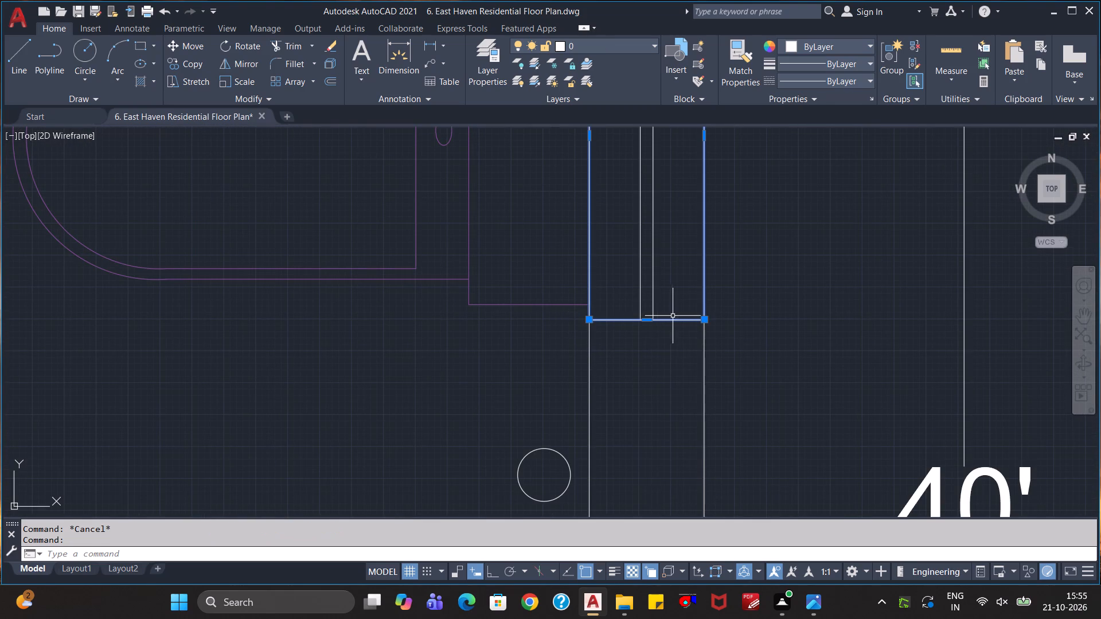
{"action": "key", "text": "Escape"}
{"action": "left_click", "coordinate": [719, 301]}
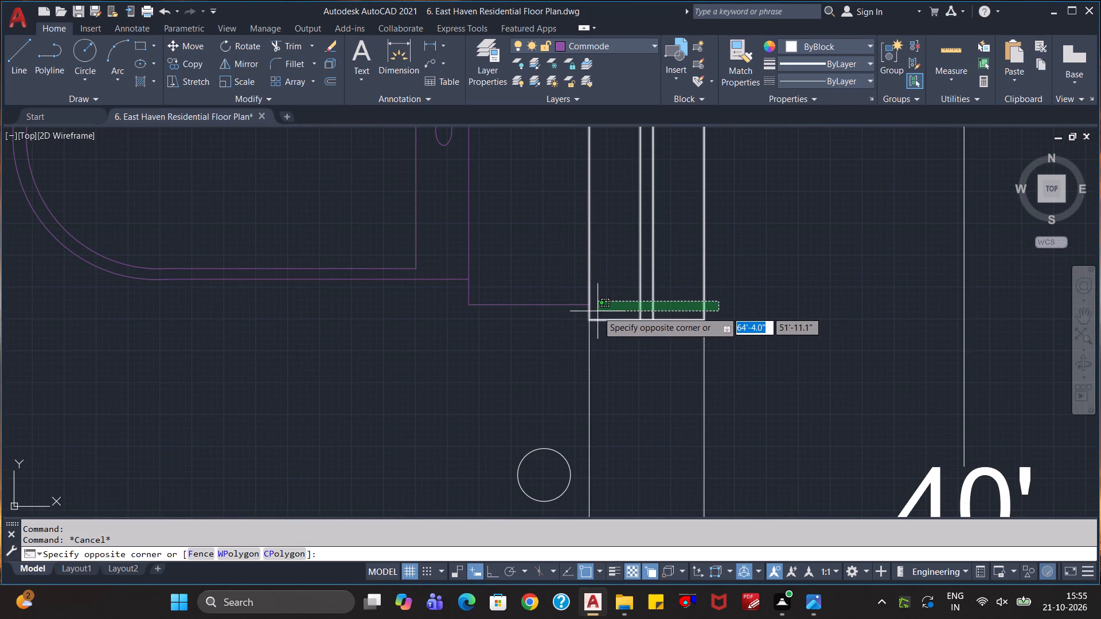
{"action": "left_click", "coordinate": [594, 315]}
{"action": "scroll", "coordinate": [724, 295], "scroll_direction": "down", "scroll_amount": 2}
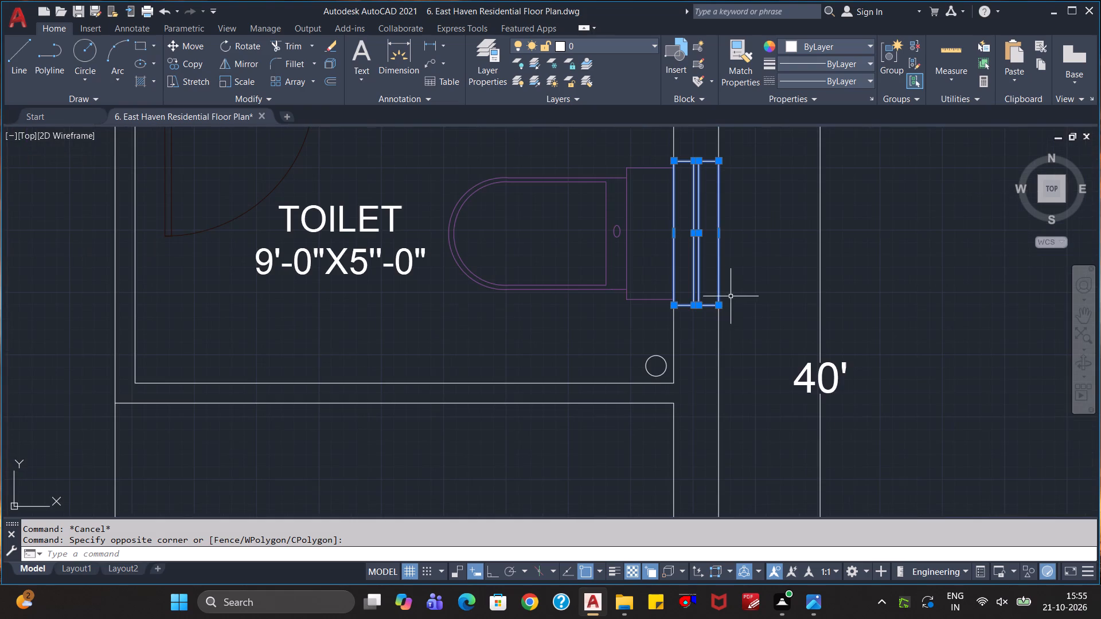
{"action": "left_click", "coordinate": [595, 50]}
{"action": "left_click", "coordinate": [584, 214]}
{"action": "key", "text": "Escape"}
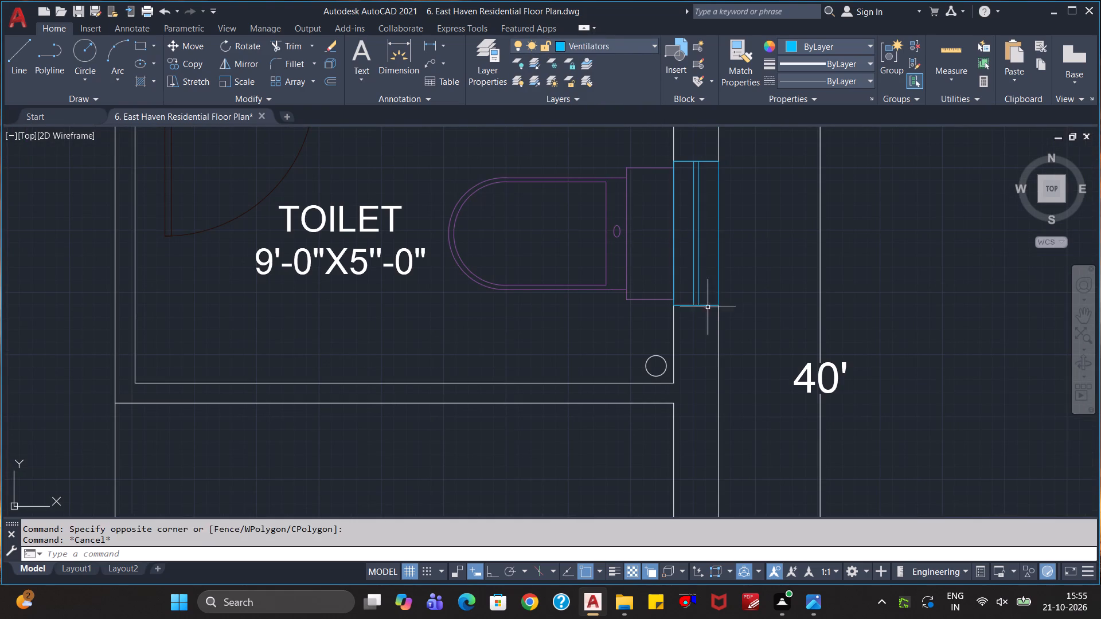
{"action": "key", "text": "Escape"}
Insert a breakline along the lower stair flight's direction line, spanning five treads, with its break symbol on a tread line between the ends.
{"action": "scroll", "coordinate": [725, 319], "scroll_direction": "down", "scroll_amount": 3}
{"action": "scroll", "coordinate": [717, 366], "scroll_direction": "down", "scroll_amount": 1}
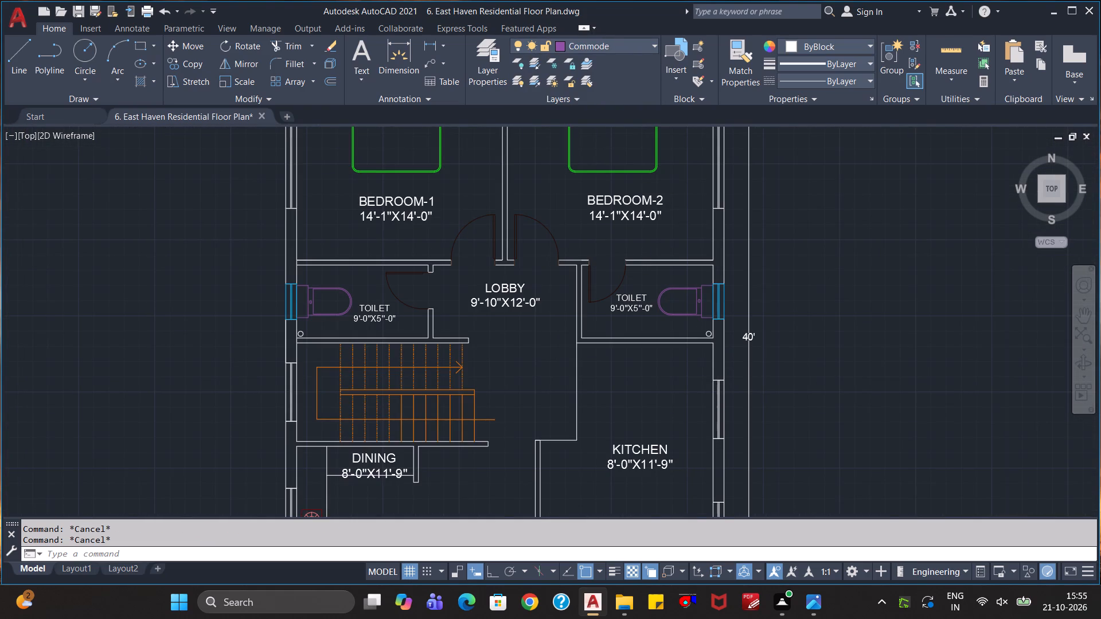
{"action": "middle_click_drag", "start_coordinate": [659, 391], "coordinate": [631, 344]}
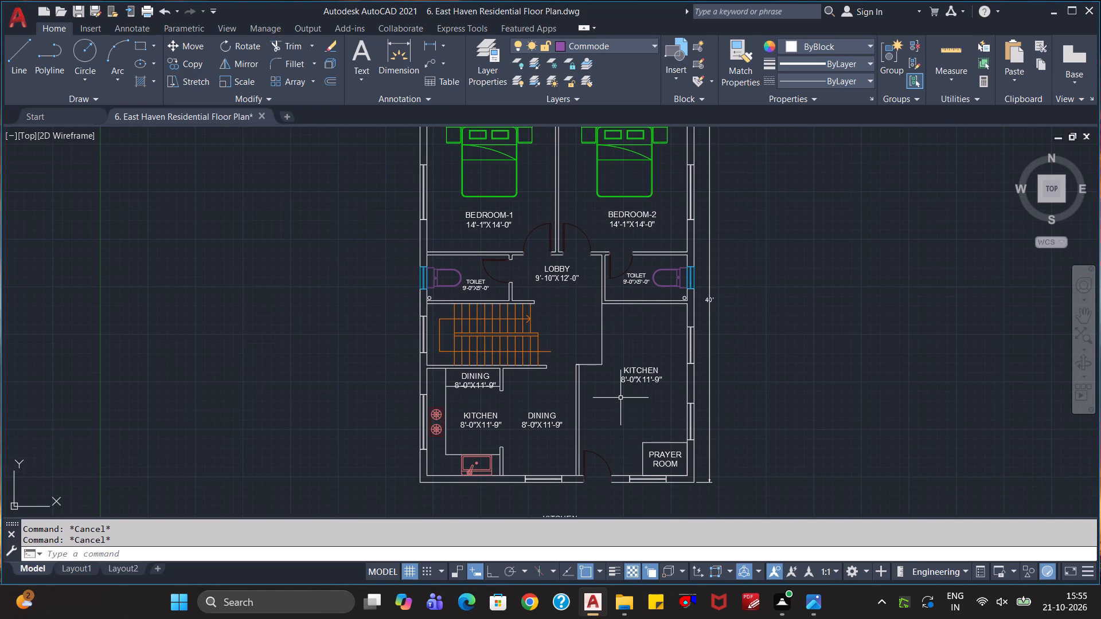
{"action": "scroll", "coordinate": [620, 398], "scroll_direction": "up", "scroll_amount": 1}
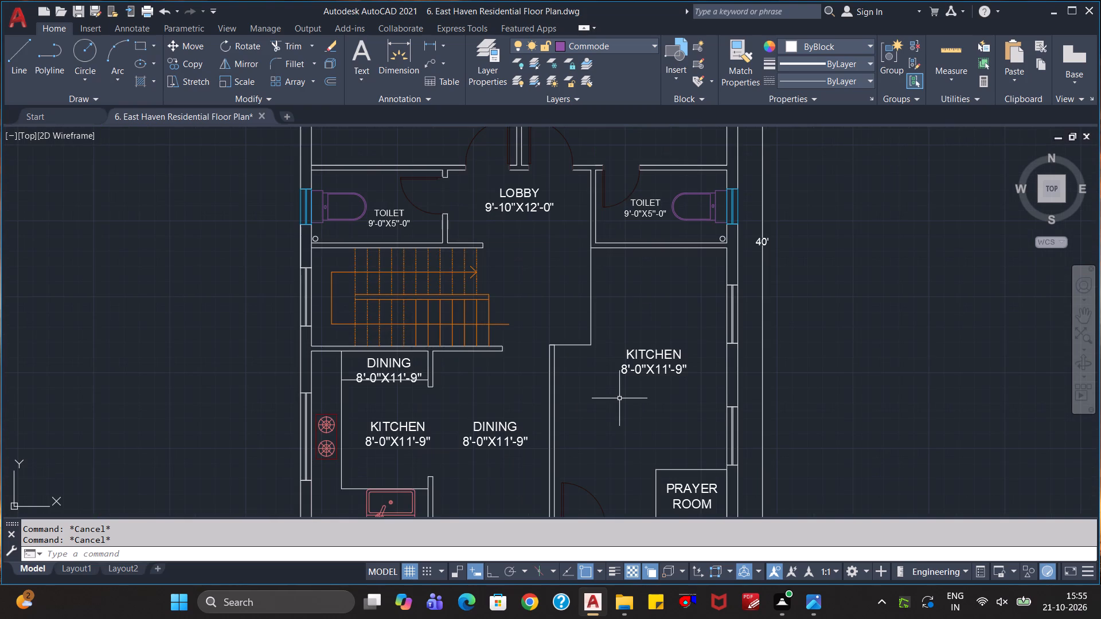
{"action": "scroll", "coordinate": [614, 405], "scroll_direction": "up", "scroll_amount": 1}
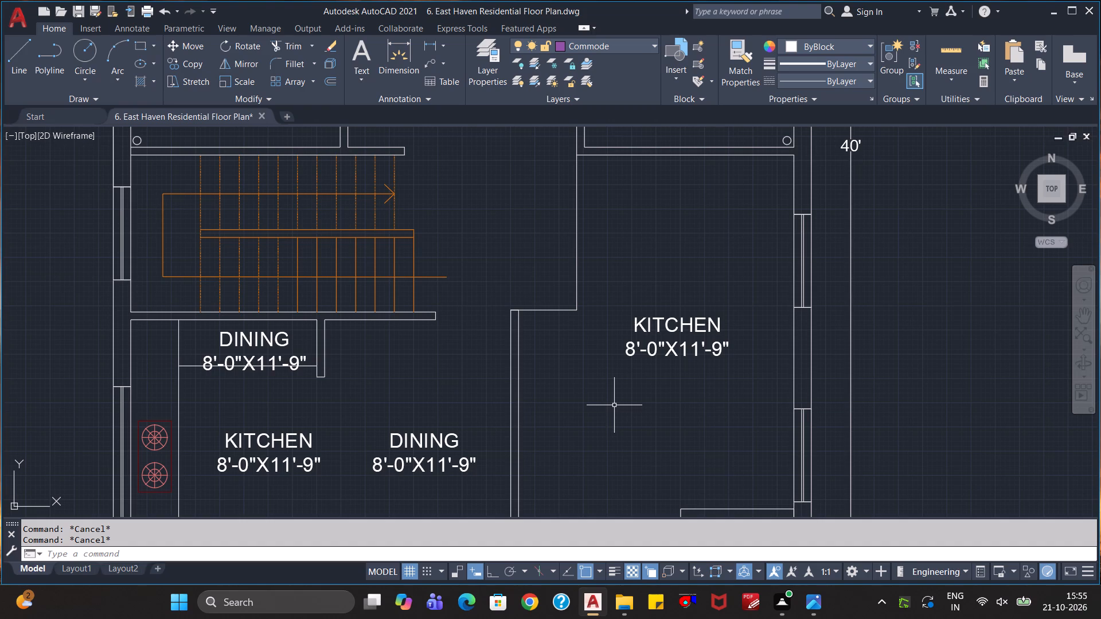
{"action": "type", "text": "bre"}
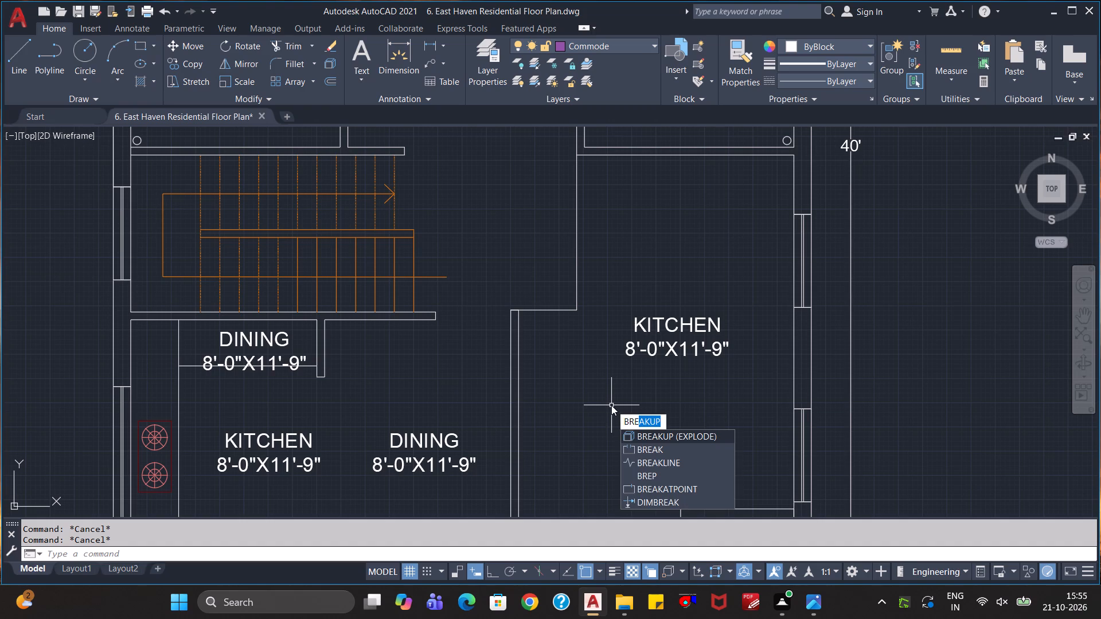
{"action": "key", "text": "Down"}
{"action": "key", "text": "Down"}
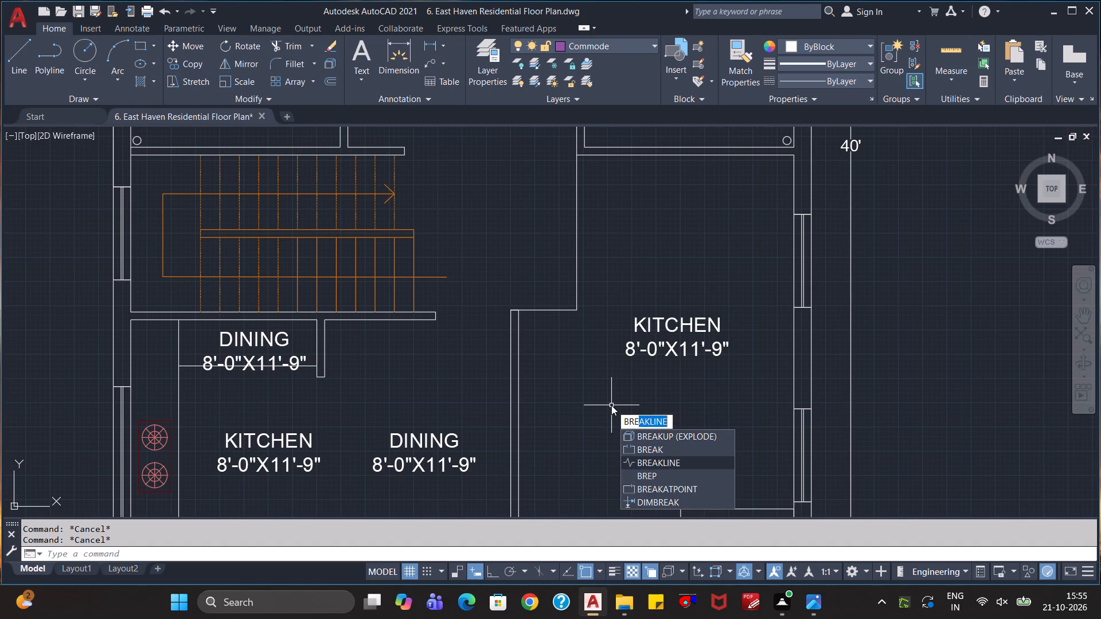
{"action": "key", "text": "Return"}
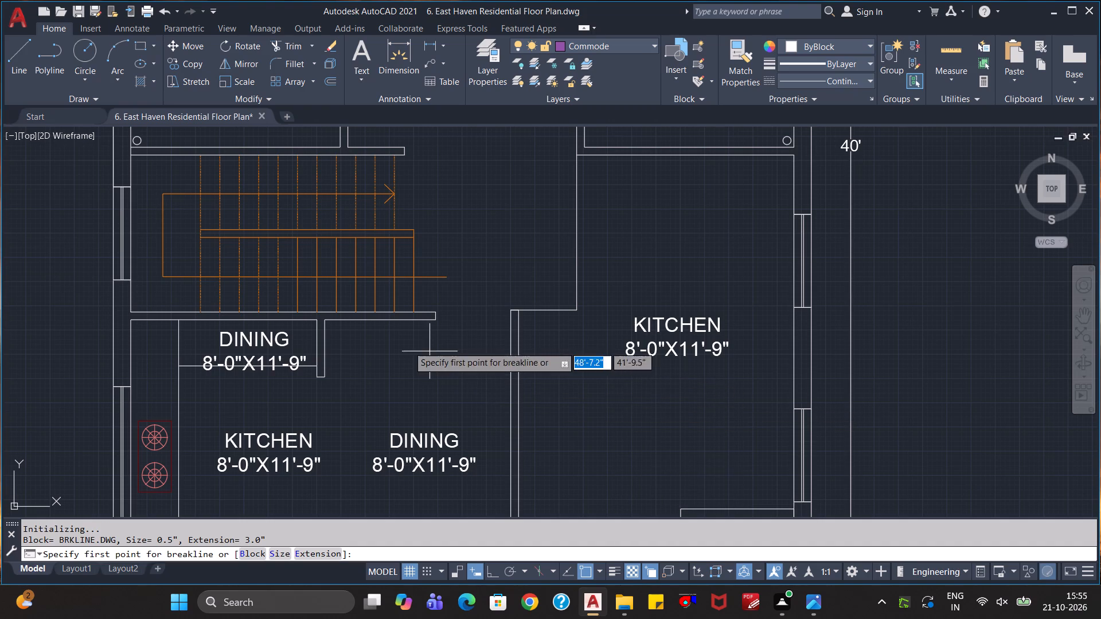
{"action": "scroll", "coordinate": [369, 316], "scroll_direction": "up", "scroll_amount": 2}
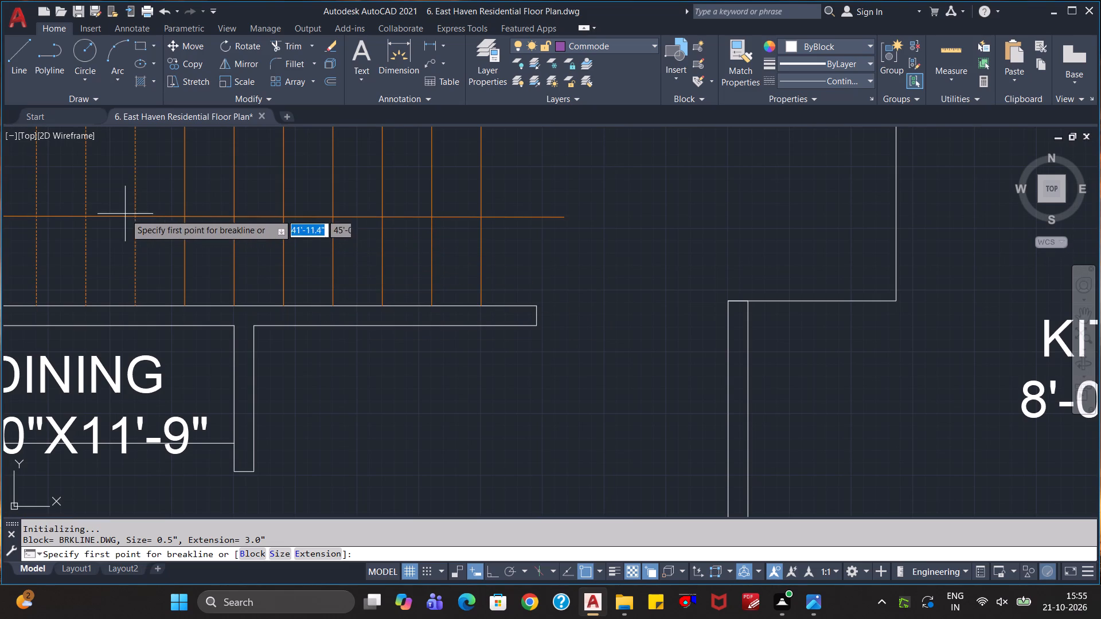
{"action": "left_click", "coordinate": [136, 218]}
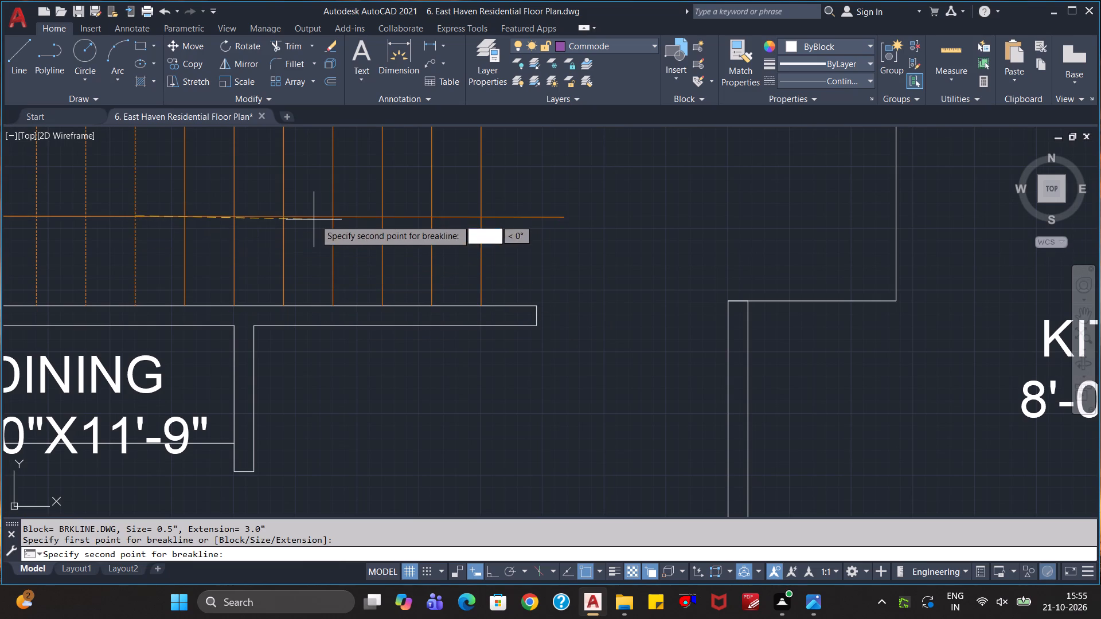
{"action": "left_click", "coordinate": [383, 218]}
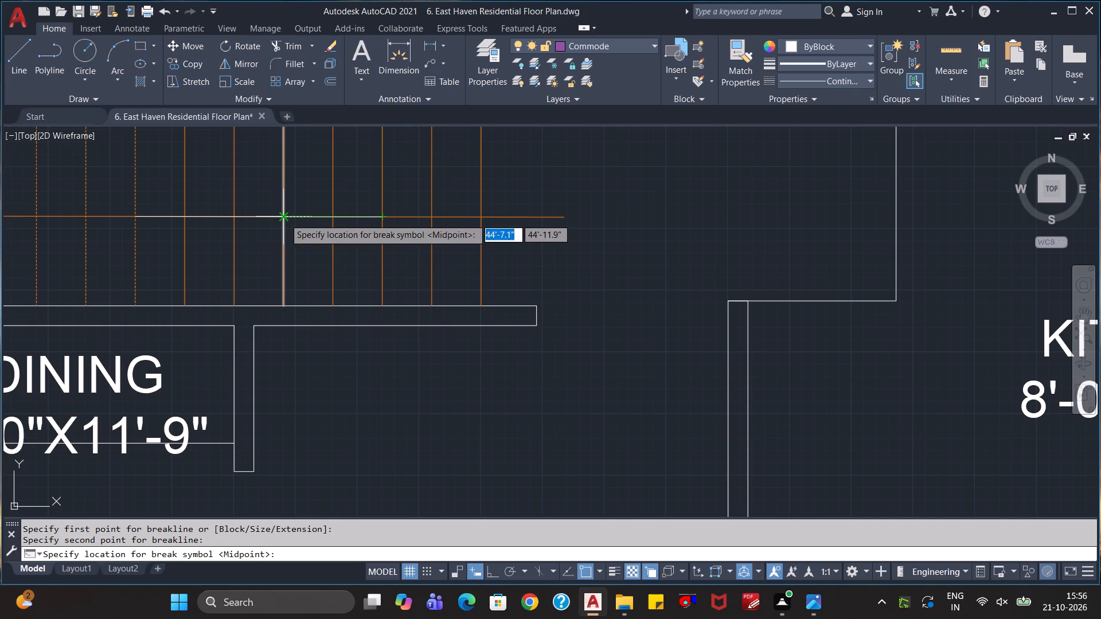
{"action": "left_click", "coordinate": [233, 221]}
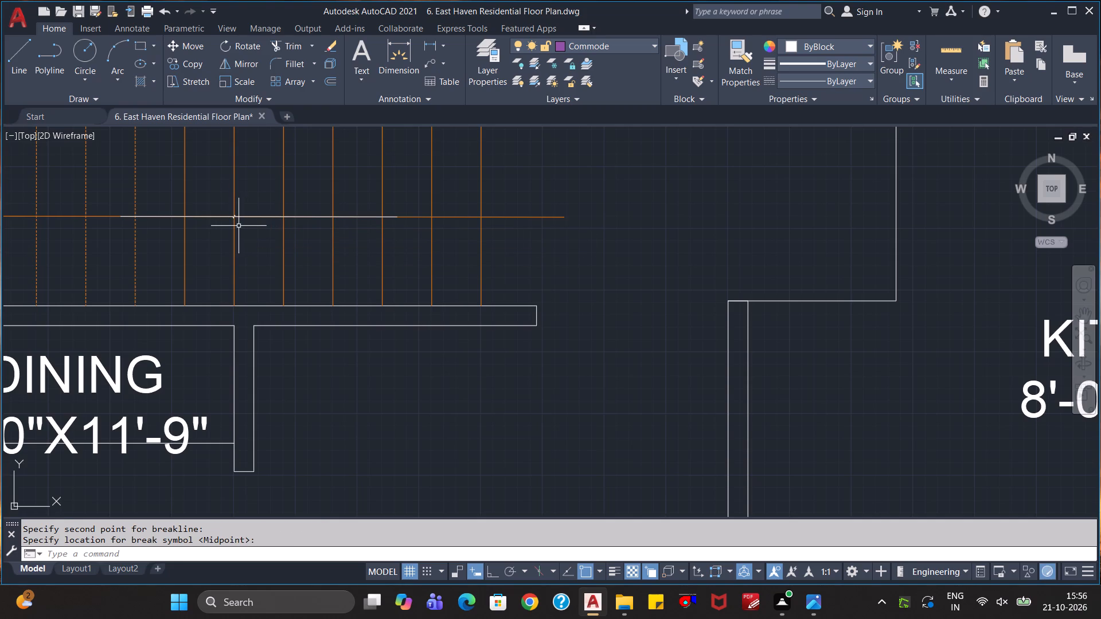
{"action": "scroll", "coordinate": [241, 223], "scroll_direction": "up", "scroll_amount": 2}
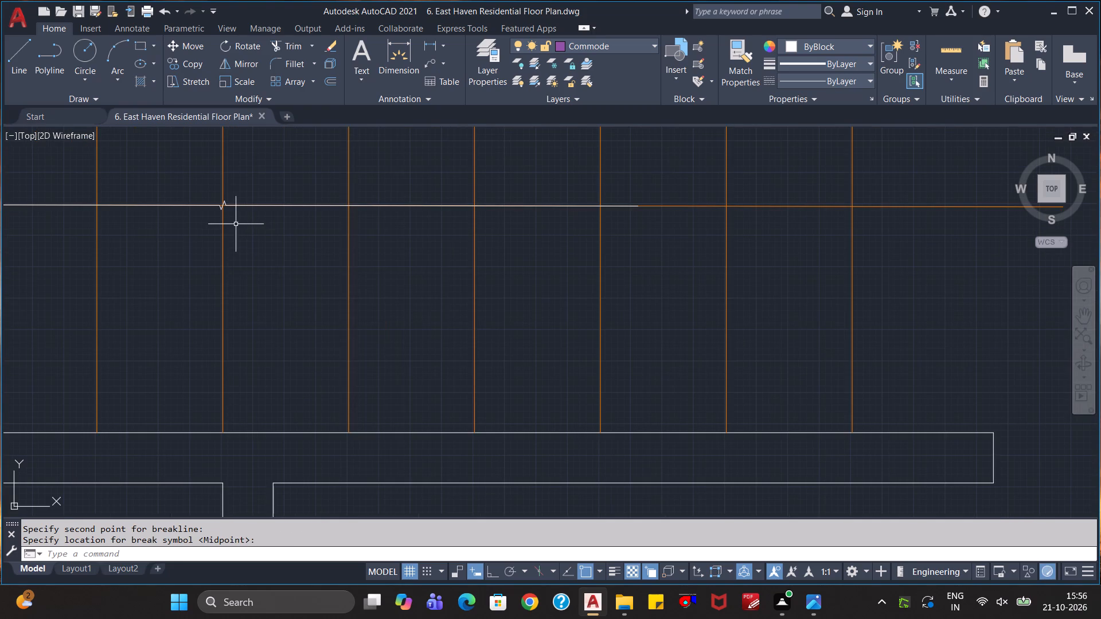
{"action": "key", "text": "Escape"}
{"action": "key", "text": "Escape"}
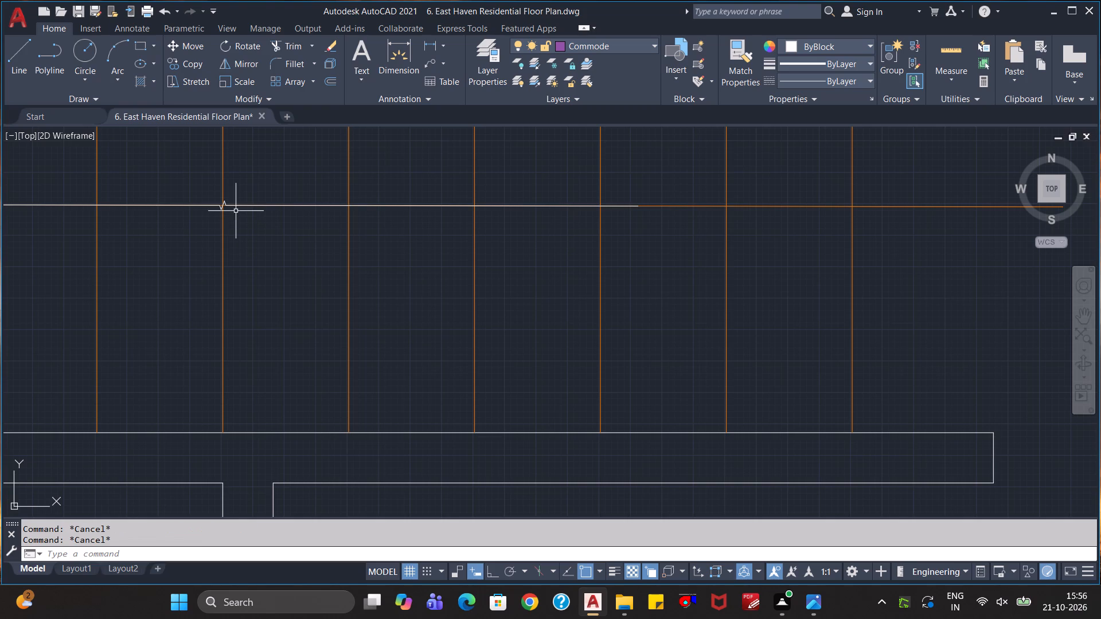
Scale the stair breakline up by a factor of about 16.5, using a base point at its break symbol.
{"action": "left_click", "coordinate": [229, 207]}
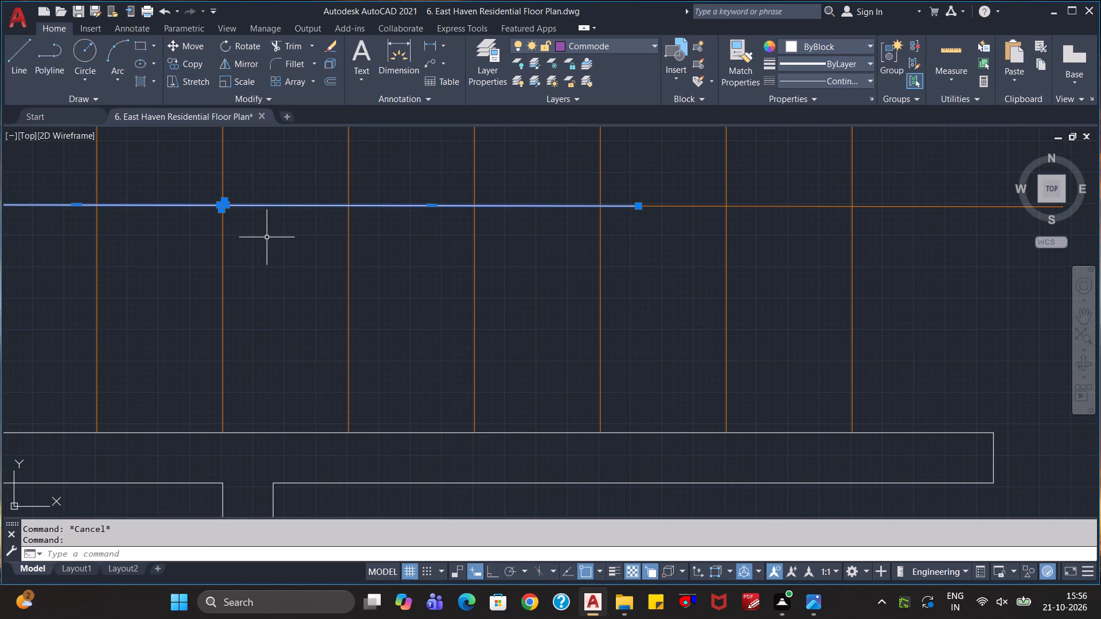
{"action": "type", "text": "sc"}
{"action": "key", "text": "Return"}
{"action": "left_click", "coordinate": [229, 210]}
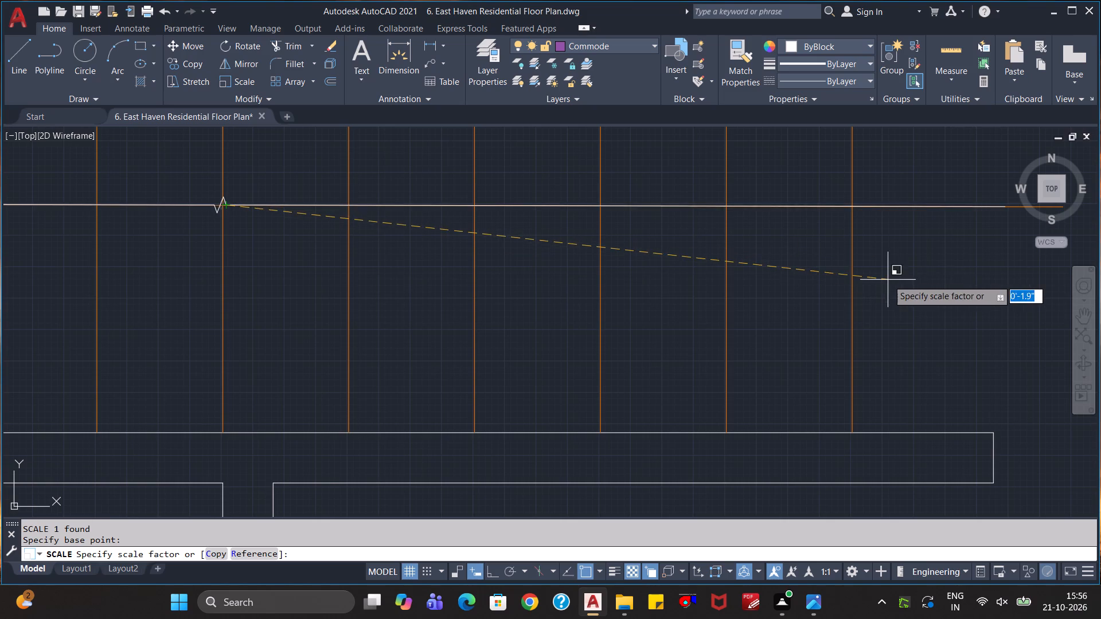
{"action": "scroll", "coordinate": [889, 283], "scroll_direction": "down", "scroll_amount": 4}
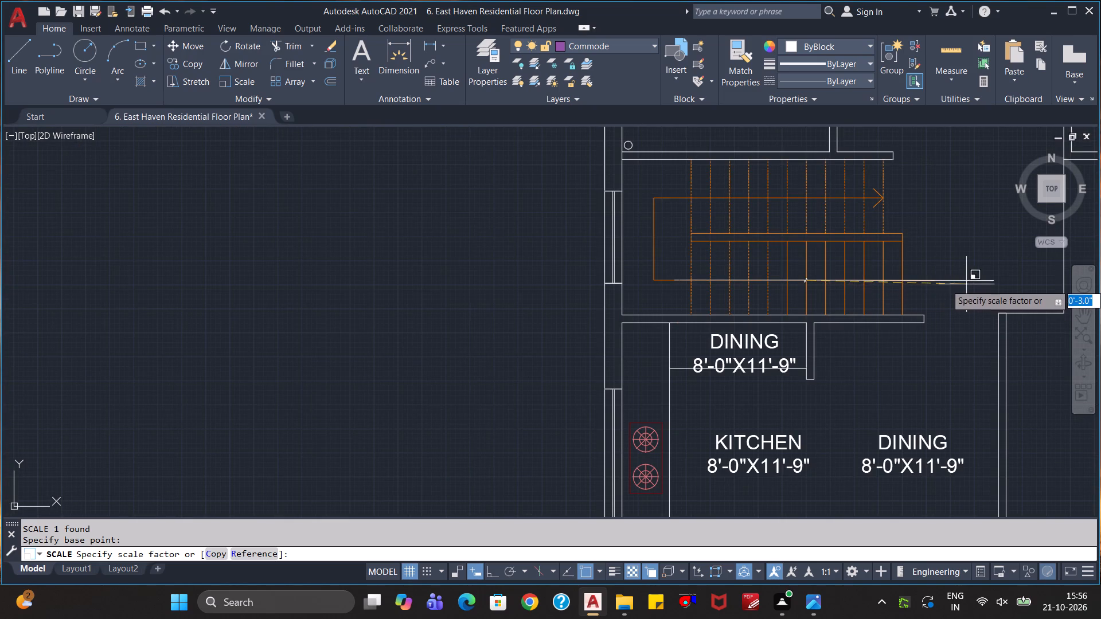
{"action": "middle_click_drag", "start_coordinate": [955, 284], "coordinate": [588, 296]}
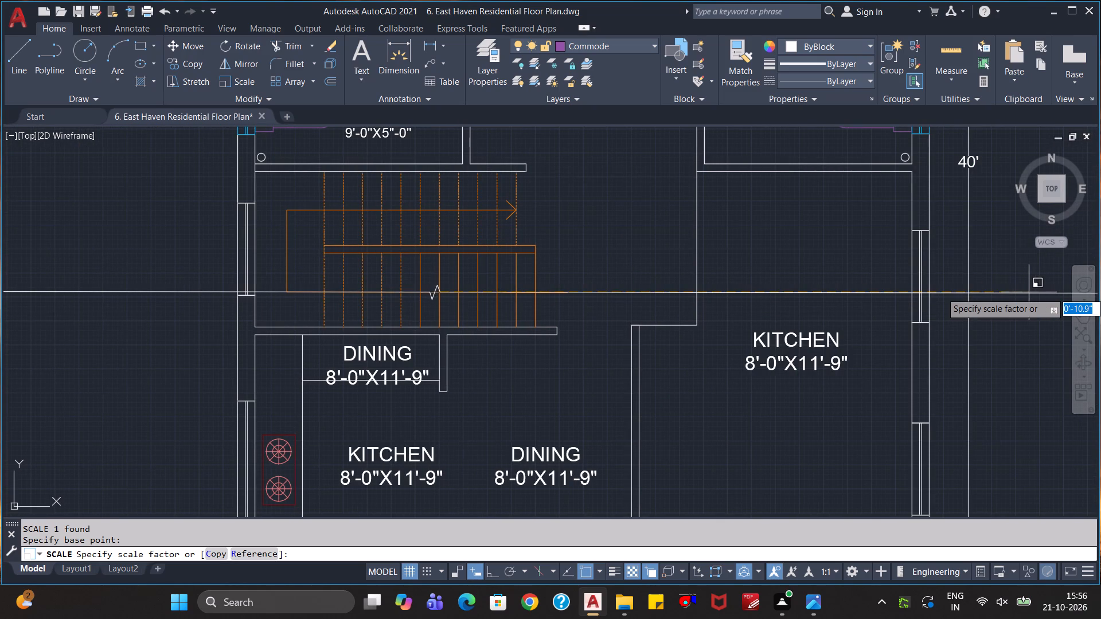
{"action": "middle_click_drag", "start_coordinate": [1017, 292], "coordinate": [851, 335]}
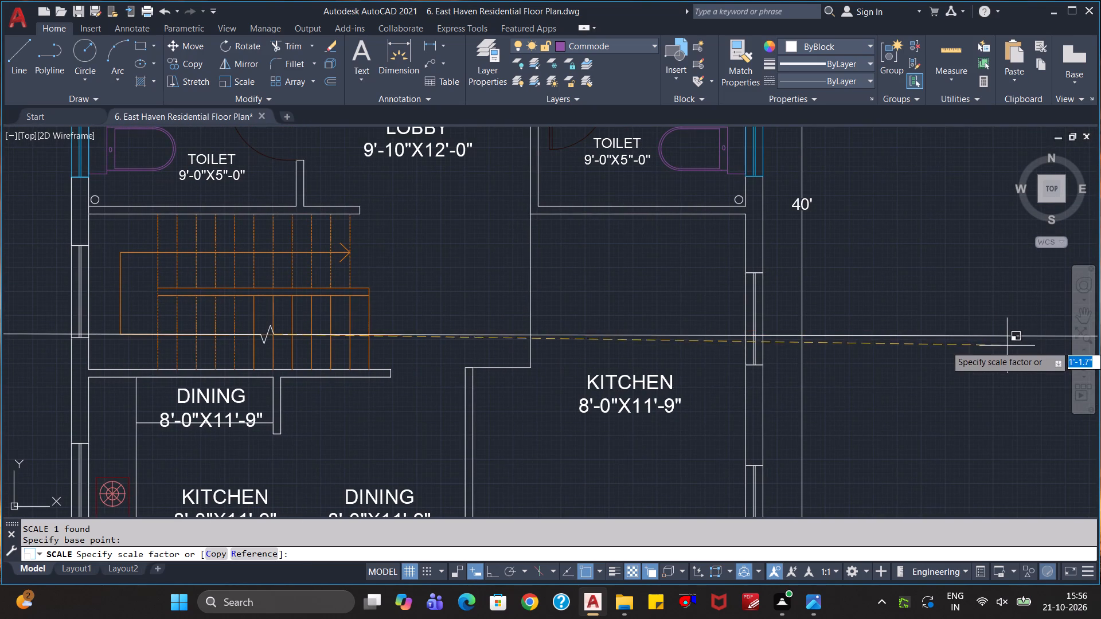
{"action": "middle_click_drag", "start_coordinate": [994, 338], "coordinate": [811, 332]}
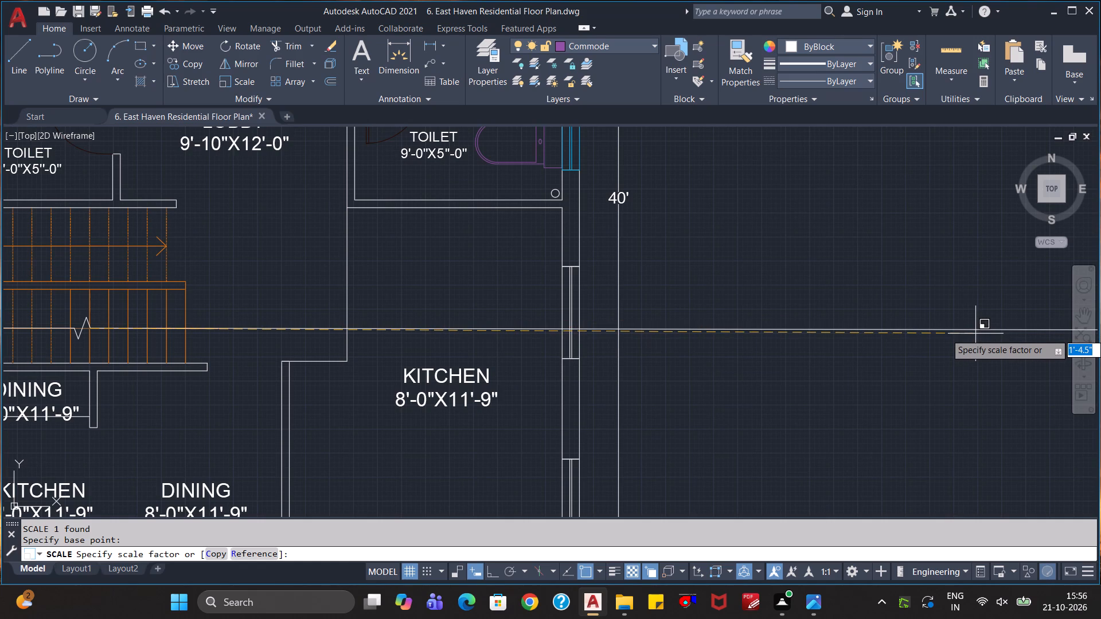
{"action": "left_click", "coordinate": [983, 329]}
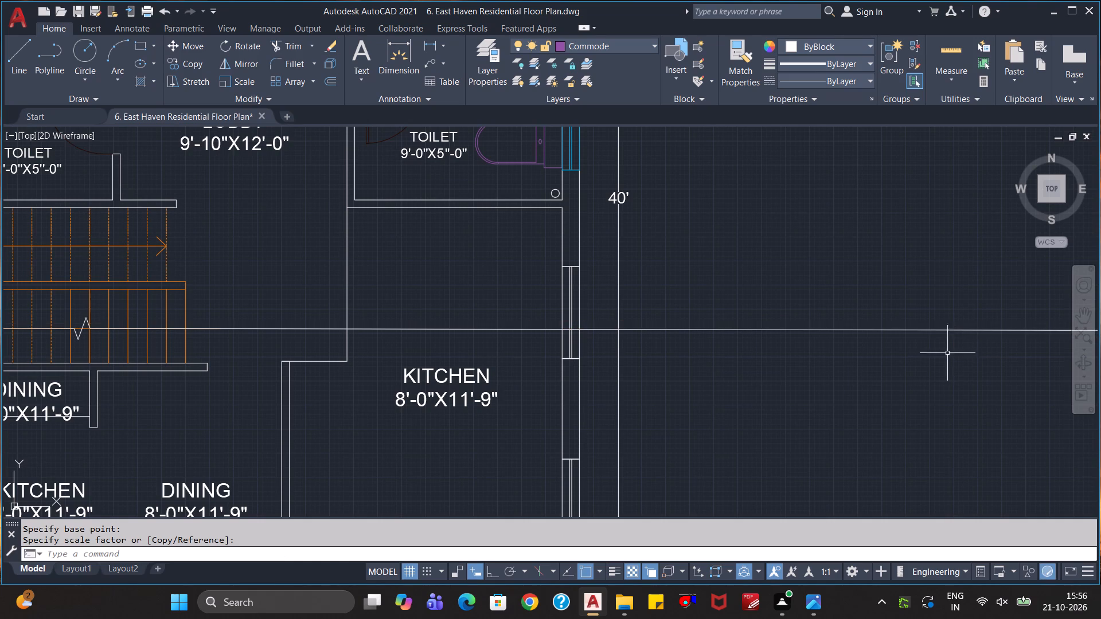
{"action": "key", "text": "Escape"}
{"action": "key", "text": "Escape"}
Examine the scaled breakline and its break symbol where it runs across the lower stair flight and surrounding walls.
{"action": "scroll", "coordinate": [797, 398], "scroll_direction": "down", "scroll_amount": 1}
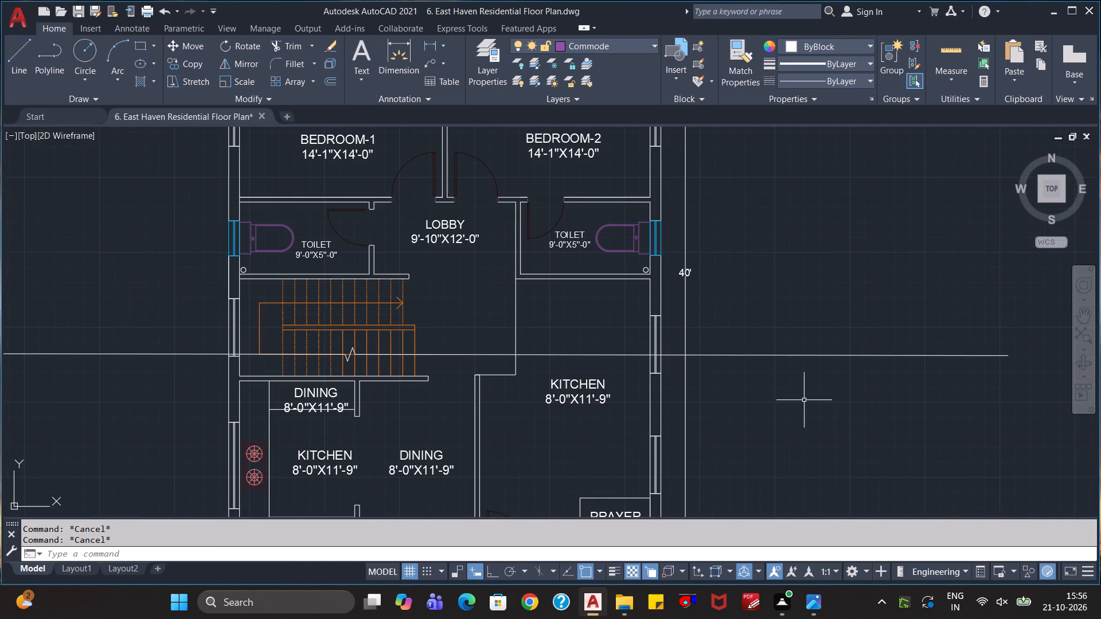
{"action": "left_click", "coordinate": [915, 395]}
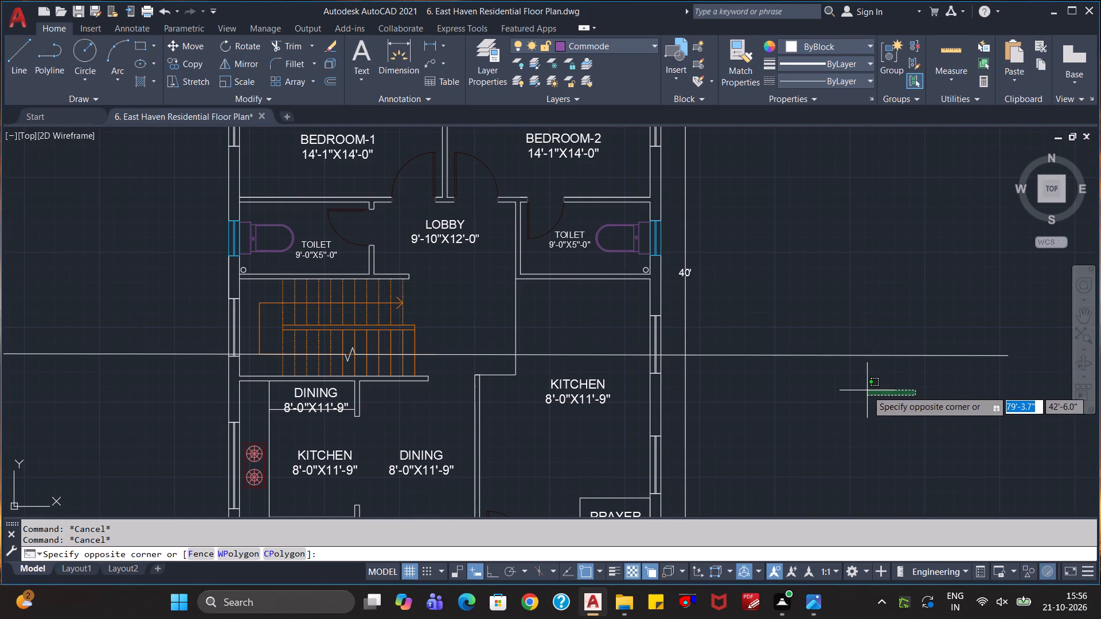
{"action": "key", "text": "Escape"}
{"action": "key", "text": "Escape"}
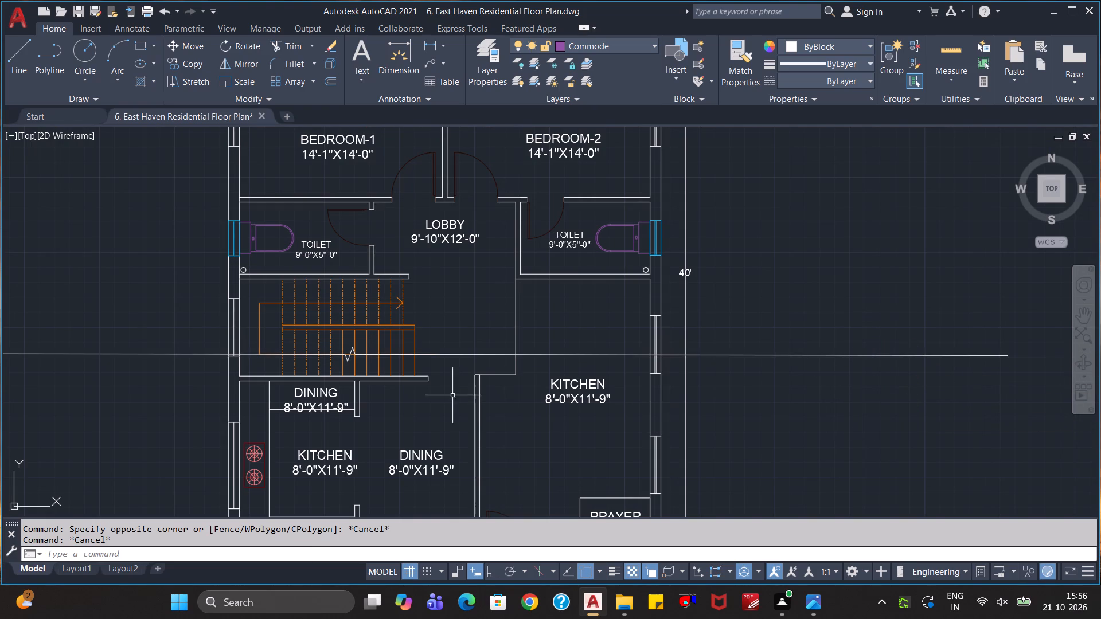
{"action": "scroll", "coordinate": [438, 368], "scroll_direction": "up", "scroll_amount": 2}
{"action": "middle_click_drag", "start_coordinate": [438, 368], "coordinate": [661, 367]}
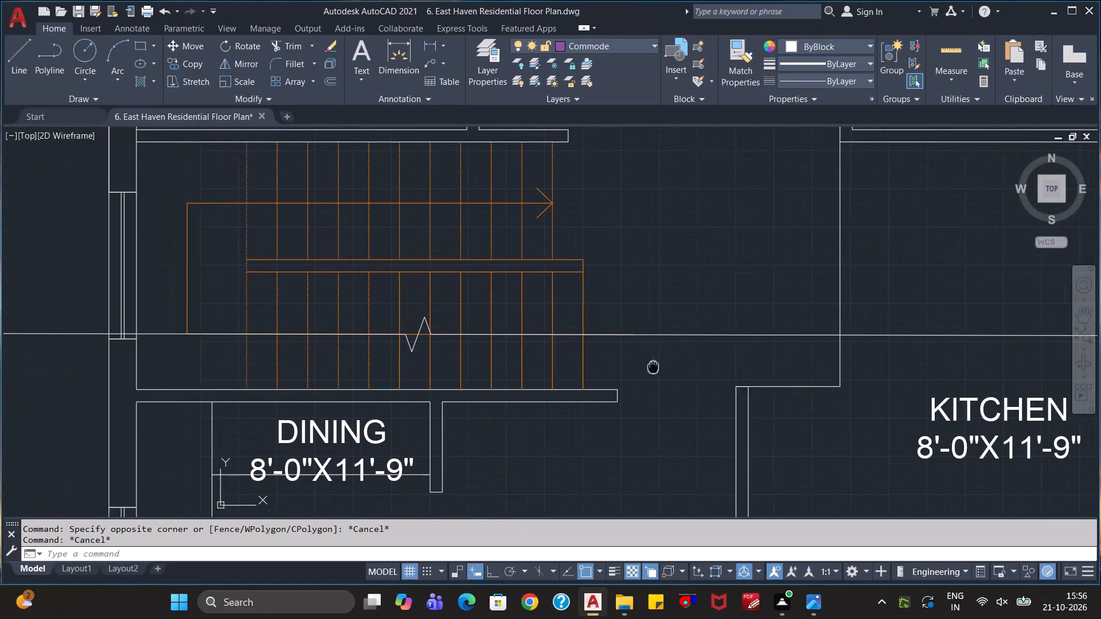
{"action": "middle_click_drag", "start_coordinate": [661, 367], "coordinate": [665, 367]}
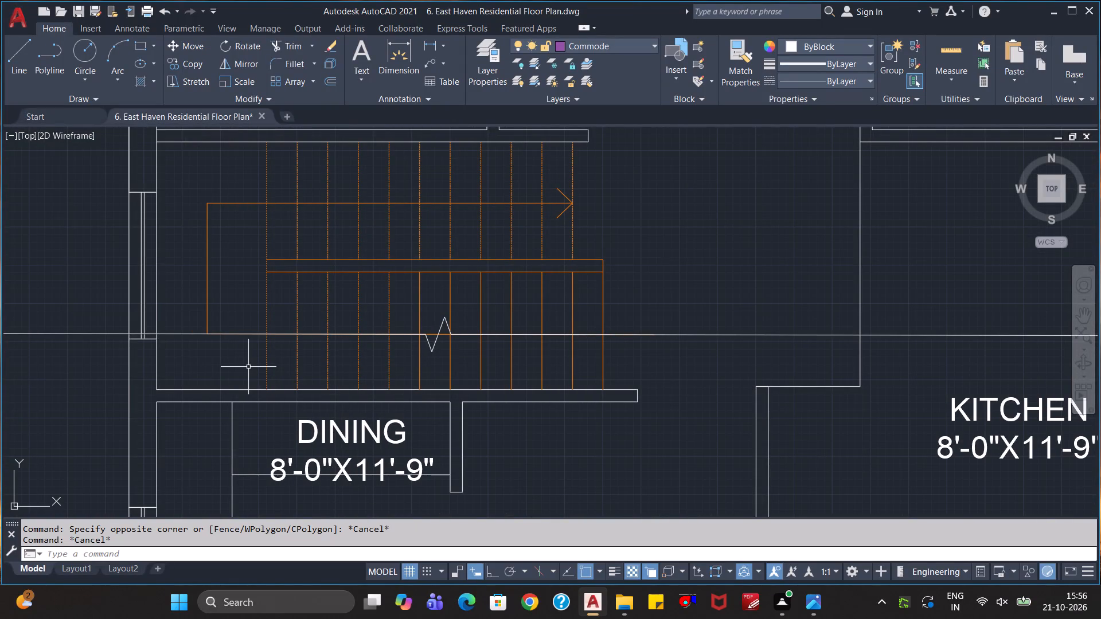
{"action": "scroll", "coordinate": [246, 364], "scroll_direction": "up", "scroll_amount": 3}
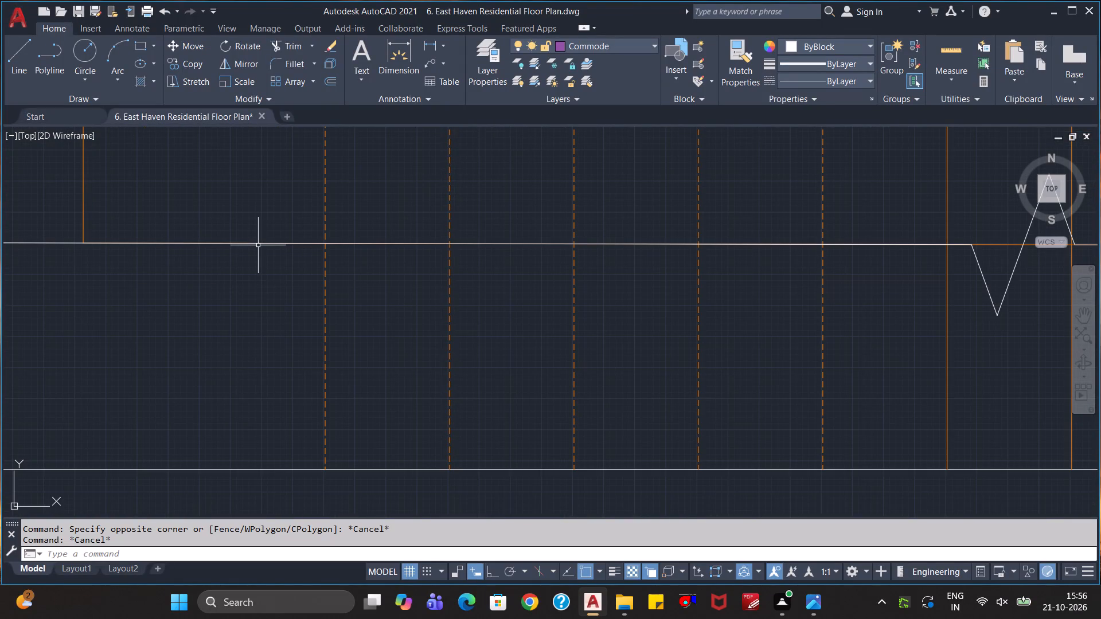
{"action": "scroll", "coordinate": [248, 283], "scroll_direction": "down", "scroll_amount": 4}
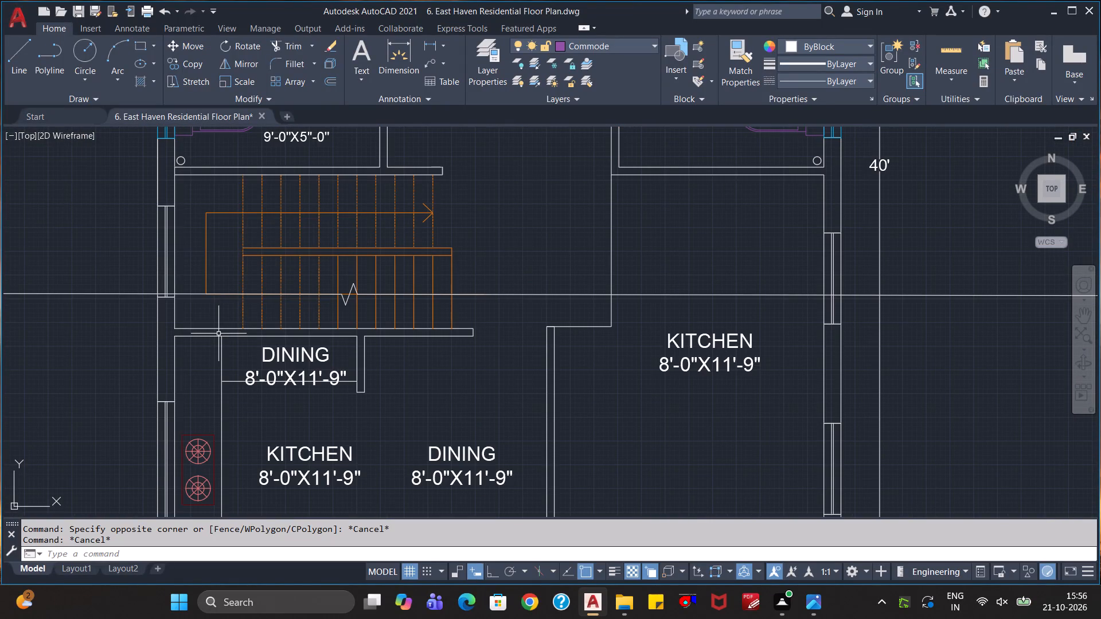
Trim away the breakline polyline's straight run on the landing side of its break symbol.
{"action": "type", "text": "tr"}
{"action": "key", "text": "Return"}
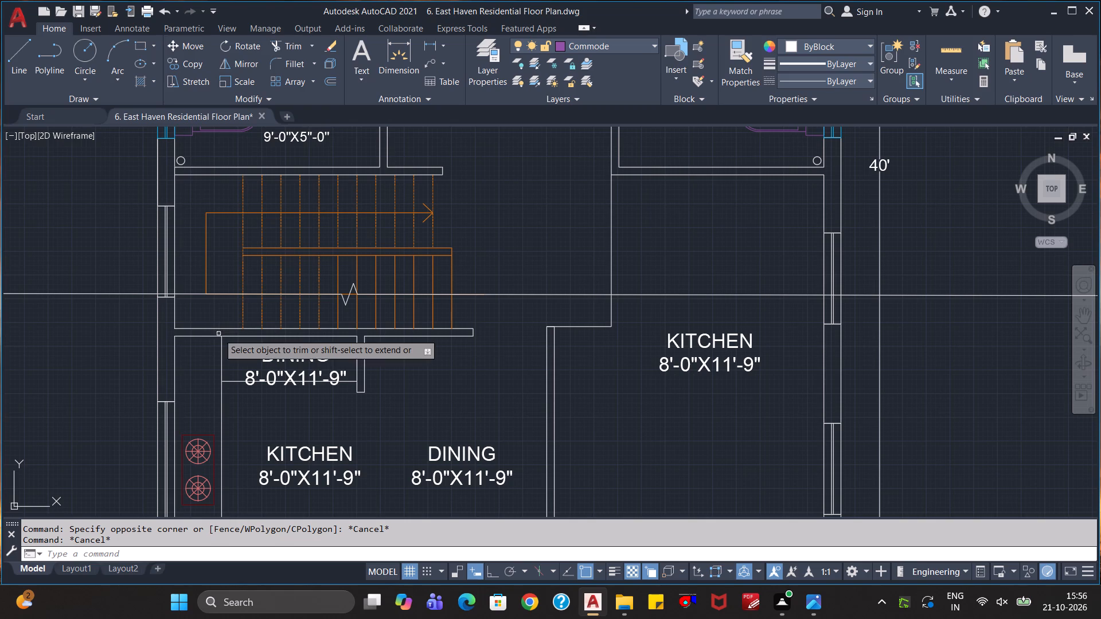
{"action": "scroll", "coordinate": [222, 297], "scroll_direction": "up", "scroll_amount": 11}
{"action": "scroll", "coordinate": [280, 253], "scroll_direction": "up", "scroll_amount": 1}
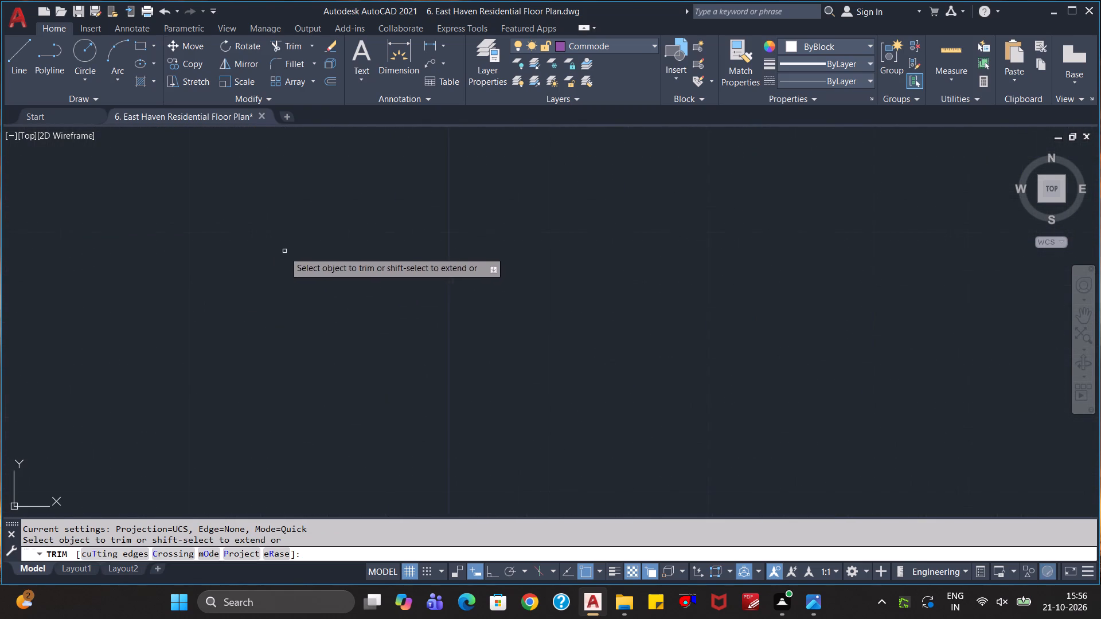
{"action": "middle_click_drag", "start_coordinate": [288, 256], "coordinate": [319, 379]}
{"action": "scroll", "coordinate": [409, 289], "scroll_direction": "down", "scroll_amount": 4}
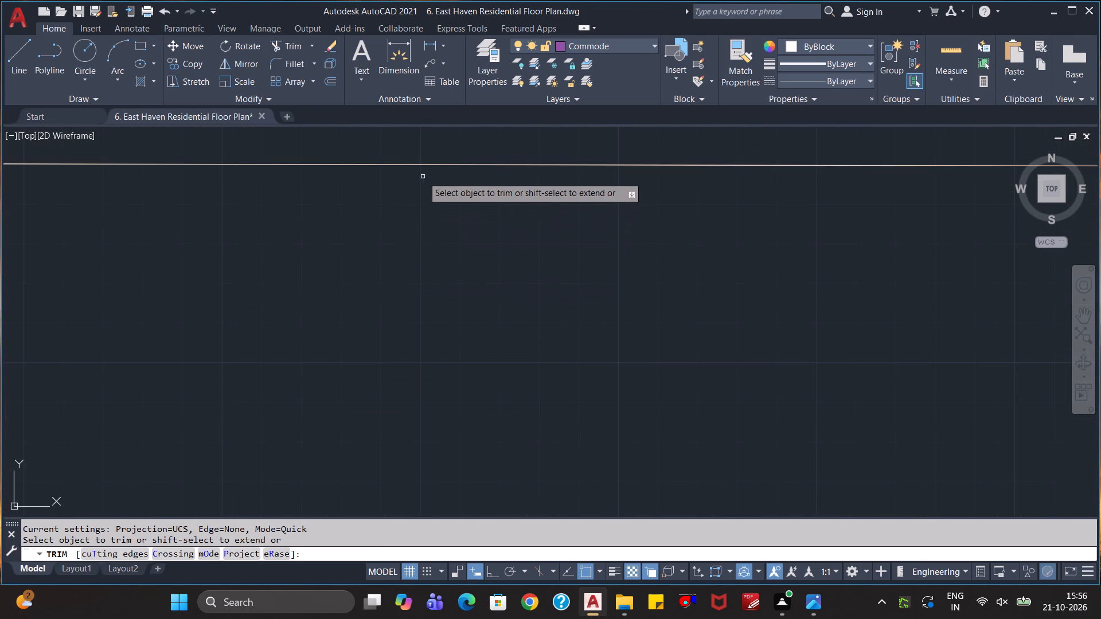
{"action": "scroll", "coordinate": [428, 174], "scroll_direction": "up", "scroll_amount": 5}
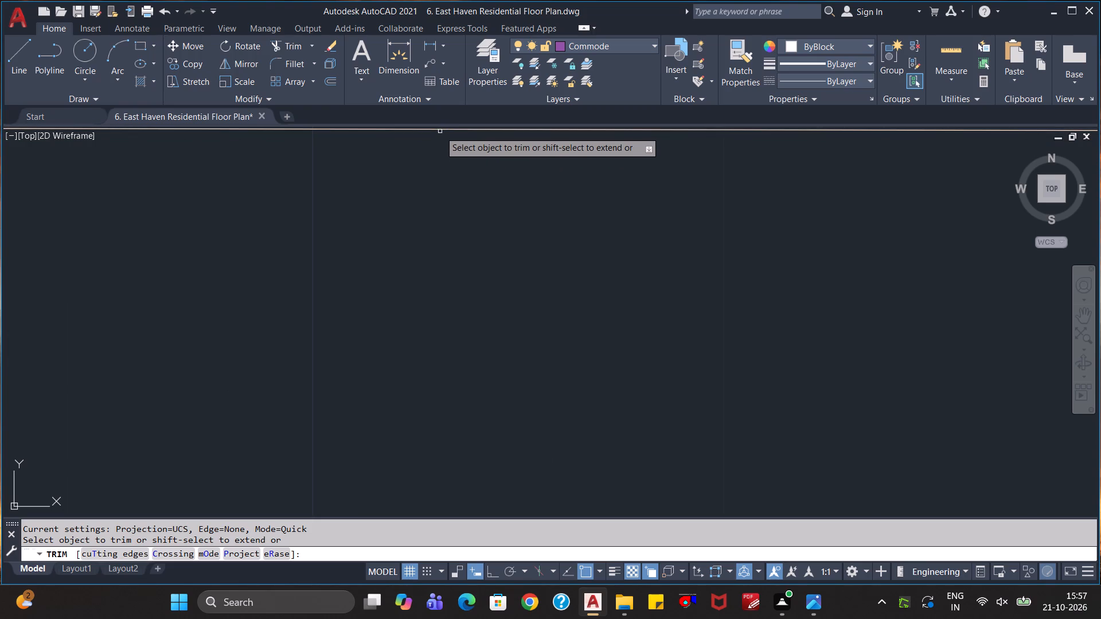
{"action": "left_click", "coordinate": [440, 130]}
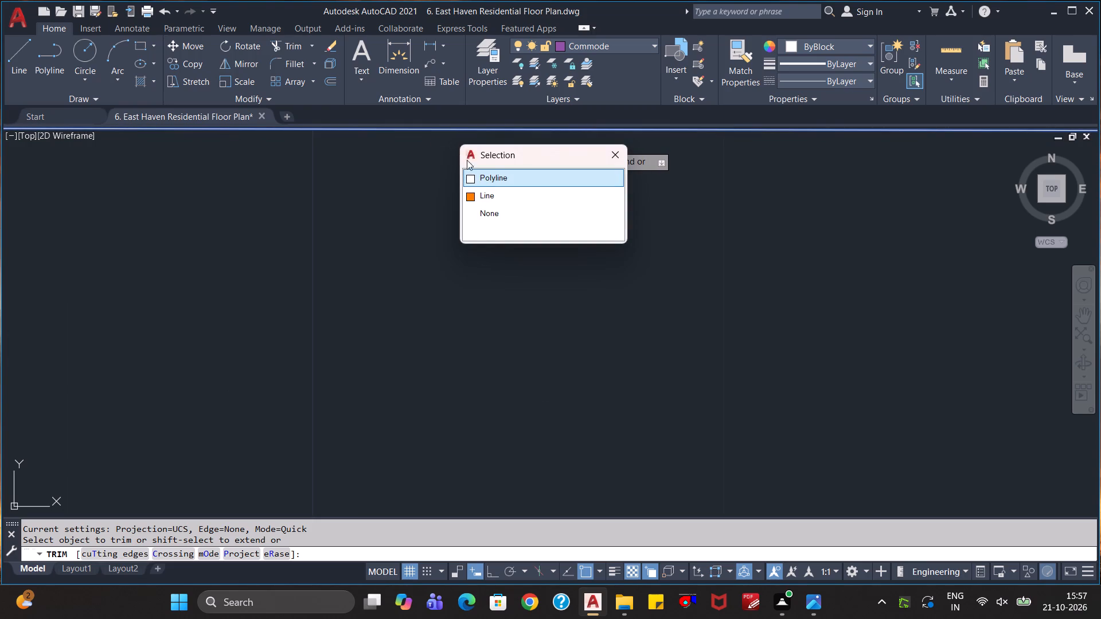
{"action": "left_click", "coordinate": [471, 175]}
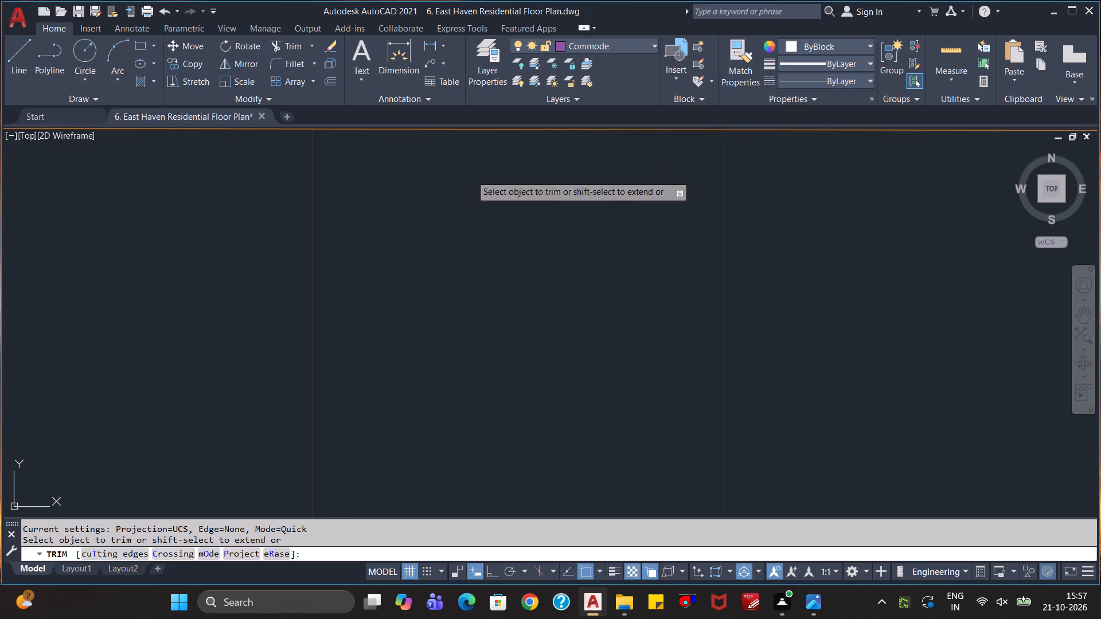
Trim the breakline's straight segment between the break symbol and the next tread line toward the lobby.
{"action": "scroll", "coordinate": [499, 230], "scroll_direction": "down", "scroll_amount": 5}
{"action": "scroll", "coordinate": [506, 279], "scroll_direction": "down", "scroll_amount": 4}
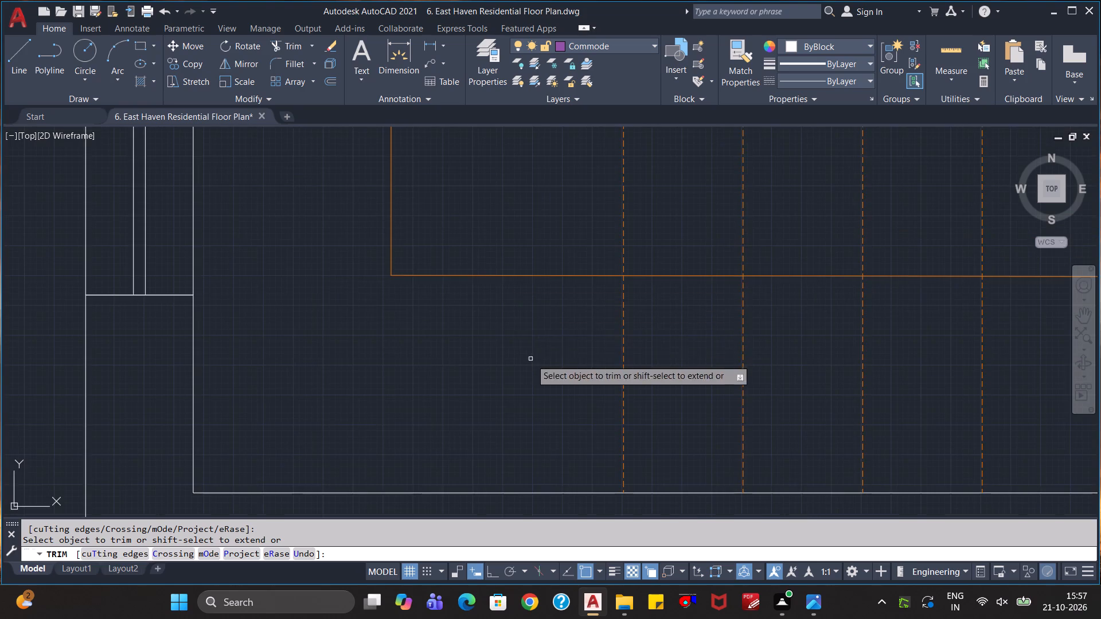
{"action": "scroll", "coordinate": [550, 350], "scroll_direction": "down", "scroll_amount": 2}
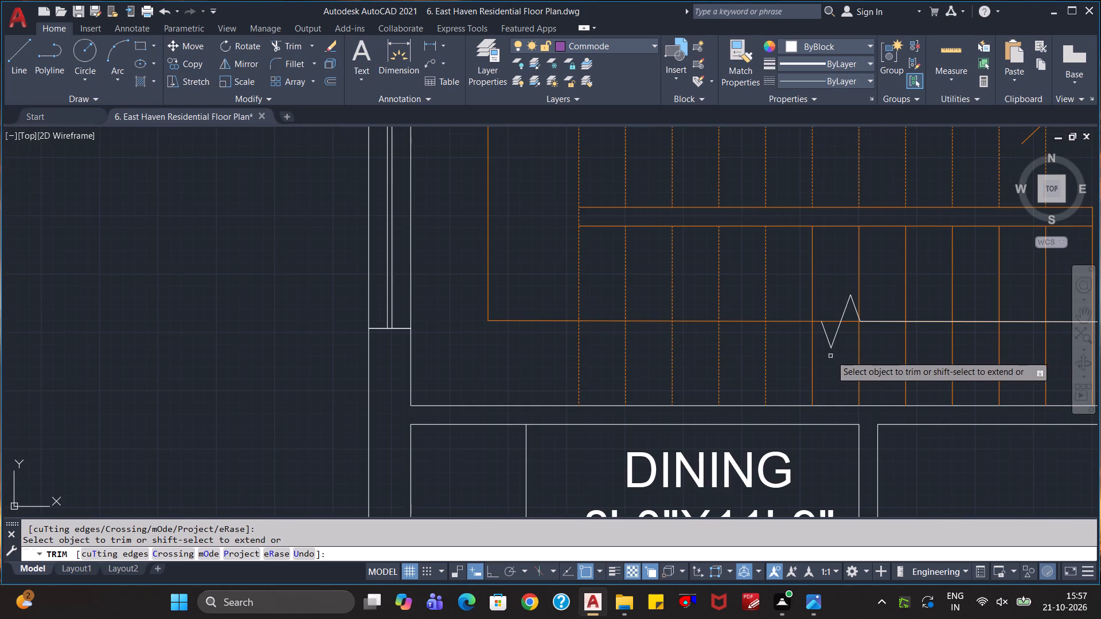
{"action": "scroll", "coordinate": [892, 322], "scroll_direction": "up", "scroll_amount": 4}
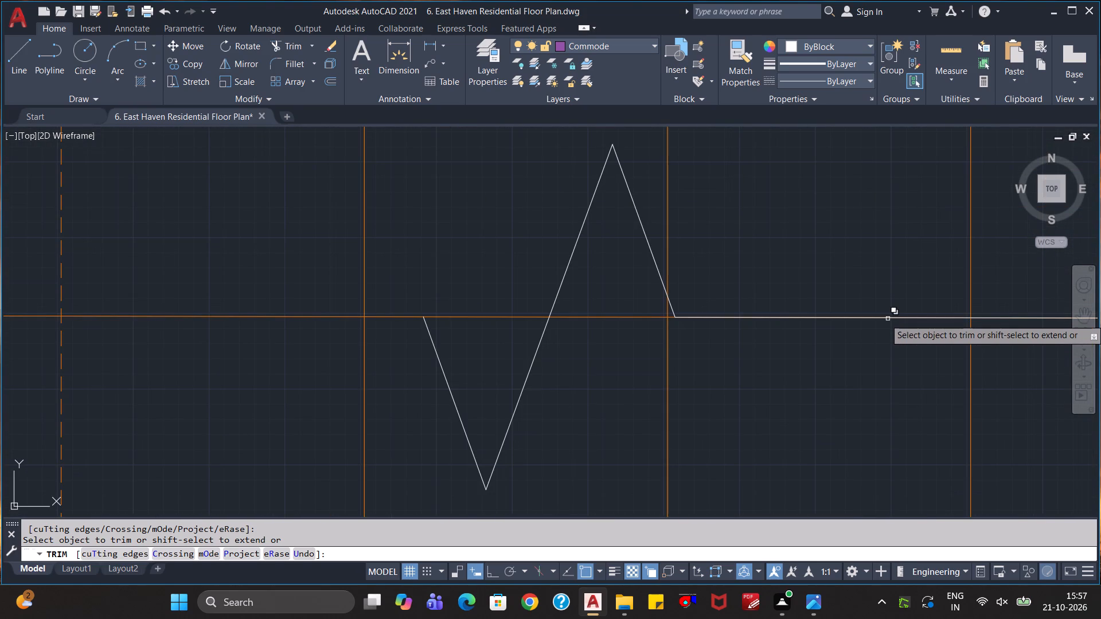
{"action": "left_click", "coordinate": [888, 319]}
{"action": "left_click", "coordinate": [918, 365]}
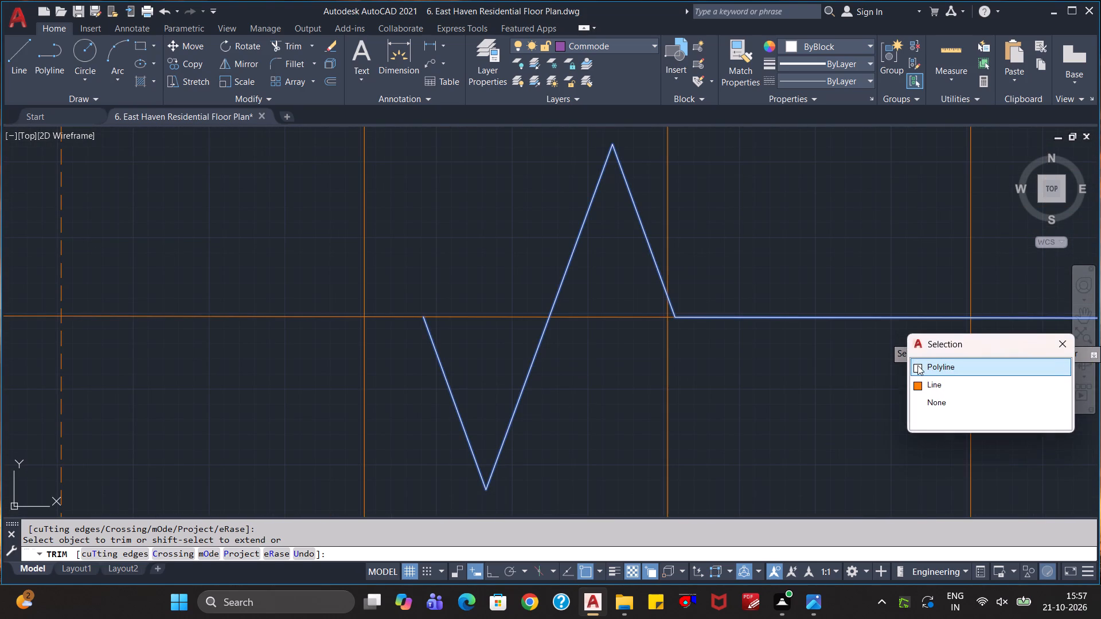
{"action": "scroll", "coordinate": [874, 397], "scroll_direction": "down", "scroll_amount": 4}
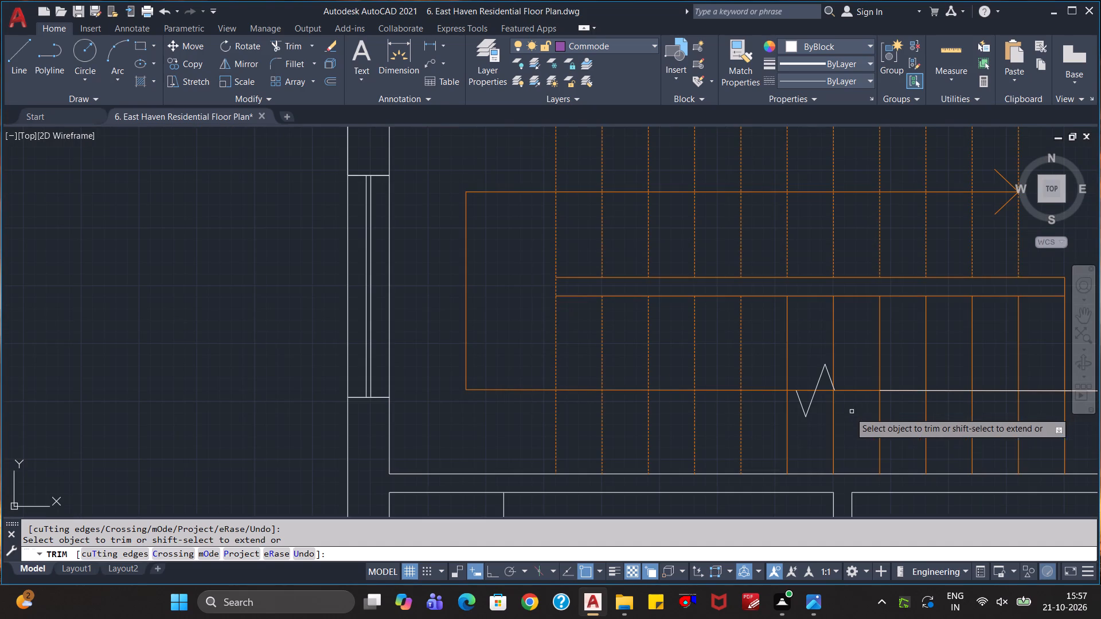
{"action": "key", "text": "Escape"}
{"action": "key", "text": "Escape"}
Delete the leftover straight breakline piece running from the lower stair flight across the lobby and kitchen.
{"action": "scroll", "coordinate": [593, 441], "scroll_direction": "down", "scroll_amount": 2}
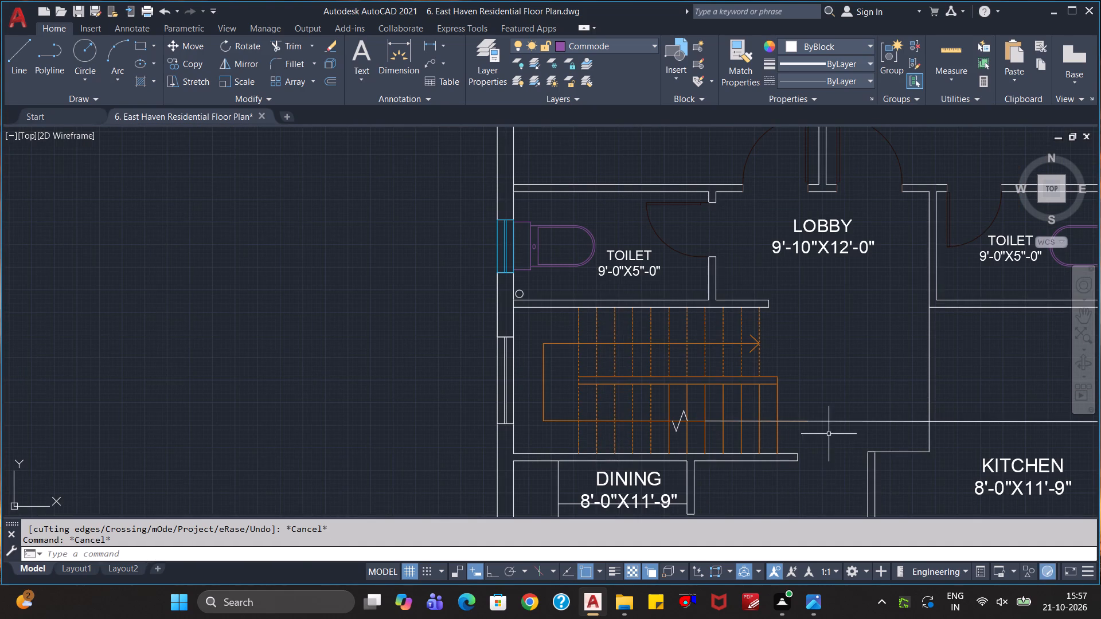
{"action": "left_click", "coordinate": [830, 434]}
{"action": "left_click", "coordinate": [836, 397]}
{"action": "left_click", "coordinate": [856, 420]}
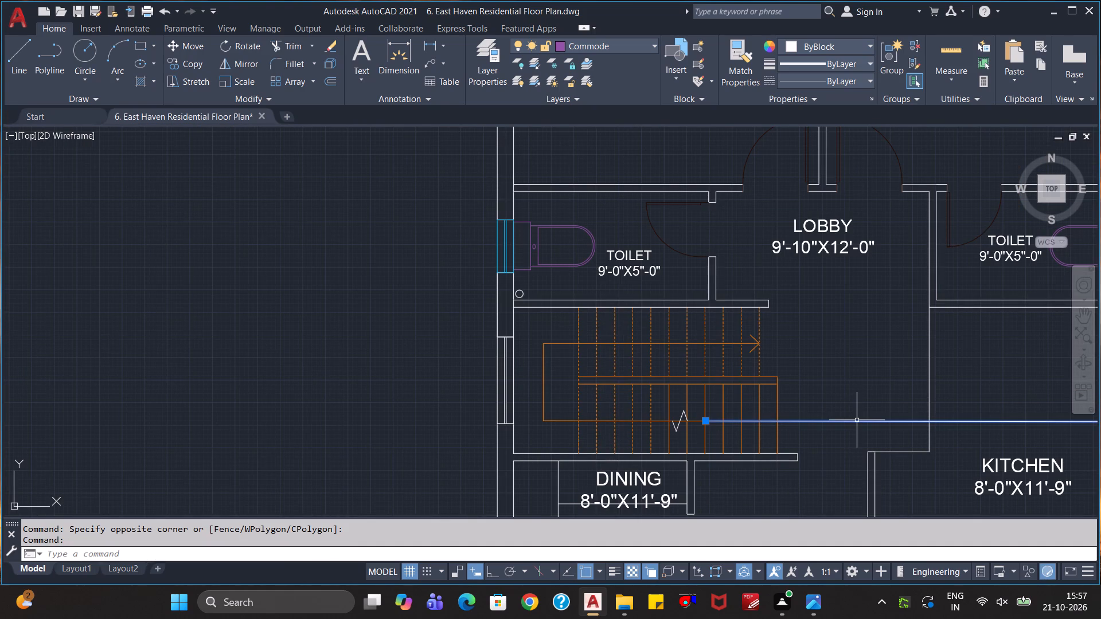
{"action": "key", "text": "Delete"}
{"action": "scroll", "coordinate": [852, 425], "scroll_direction": "up", "scroll_amount": 3}
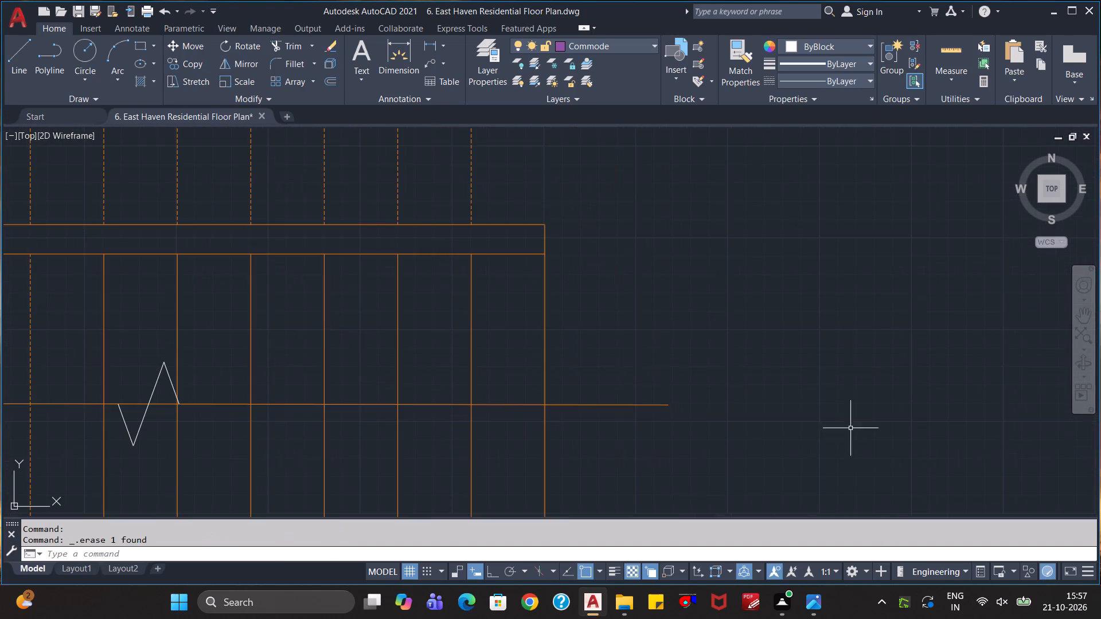
{"action": "scroll", "coordinate": [791, 445], "scroll_direction": "down", "scroll_amount": 1}
{"action": "middle_click_drag", "start_coordinate": [790, 454], "coordinate": [908, 389]}
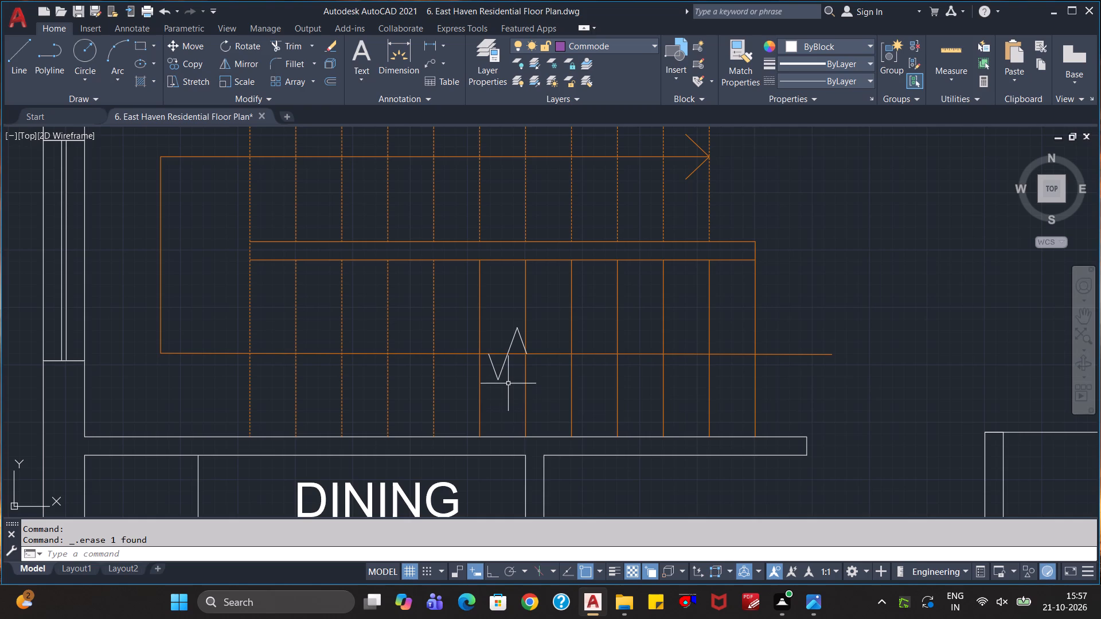
{"action": "key", "text": "Escape"}
{"action": "key", "text": "Escape"}
{"action": "key", "text": "Escape"}
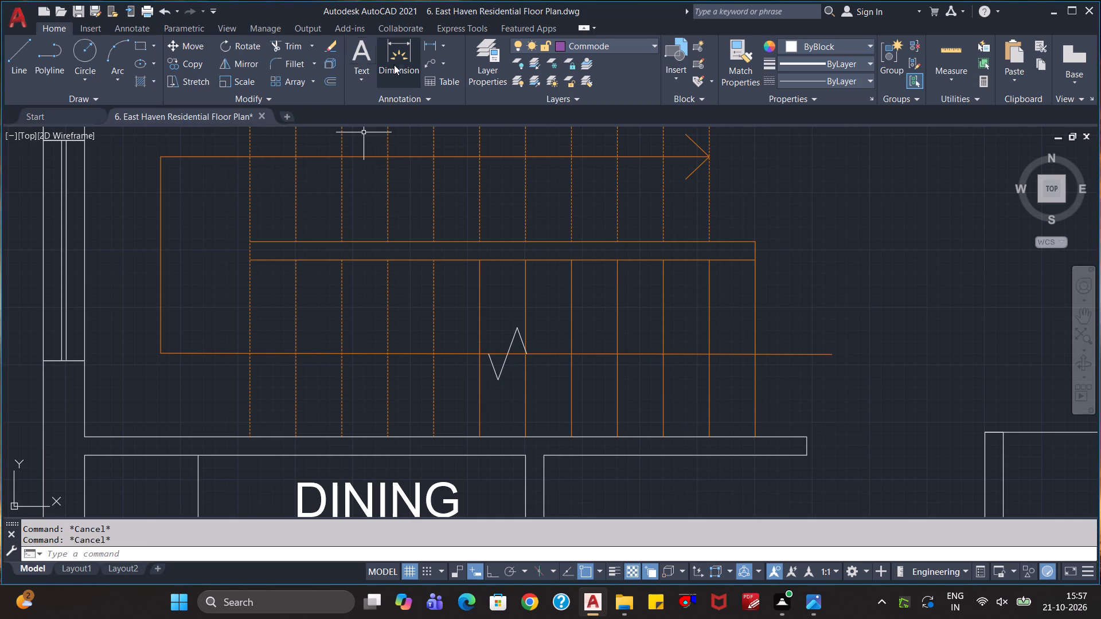
Assign the zigzag break symbol on the lower stair flight to the Stairs layer.
{"action": "left_click", "coordinate": [513, 339]}
{"action": "left_click", "coordinate": [628, 42]}
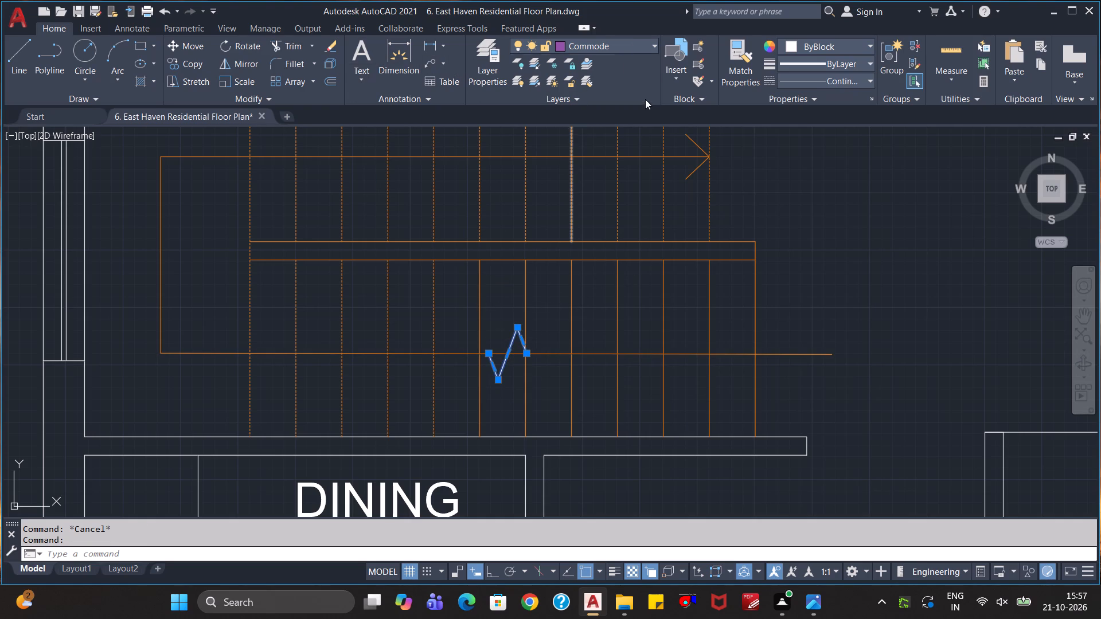
{"action": "left_click", "coordinate": [585, 196]}
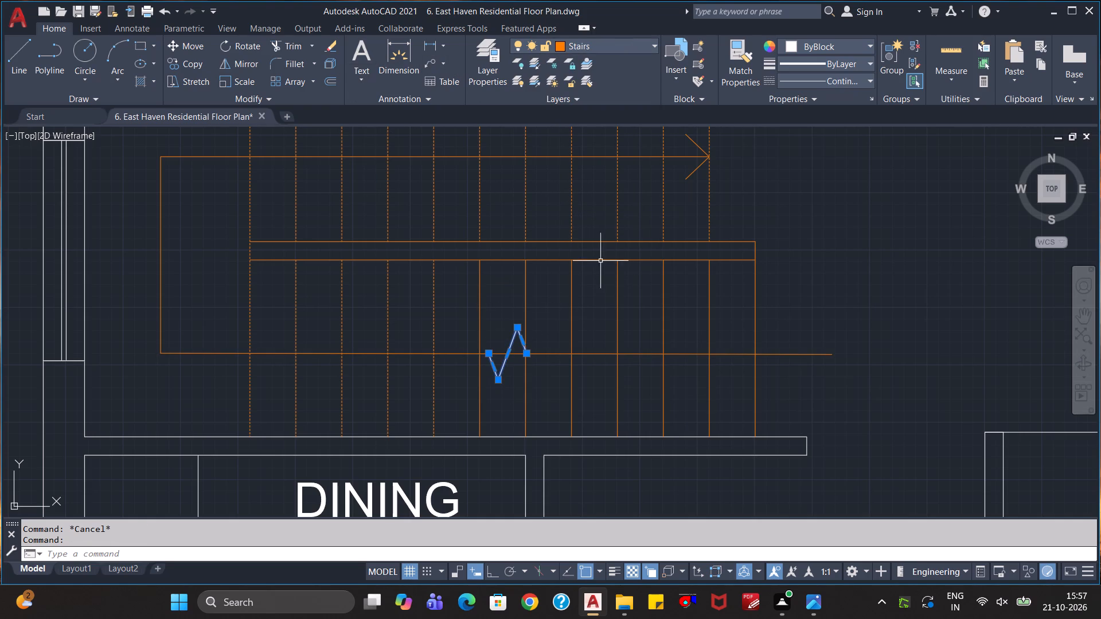
{"action": "key", "text": "Escape"}
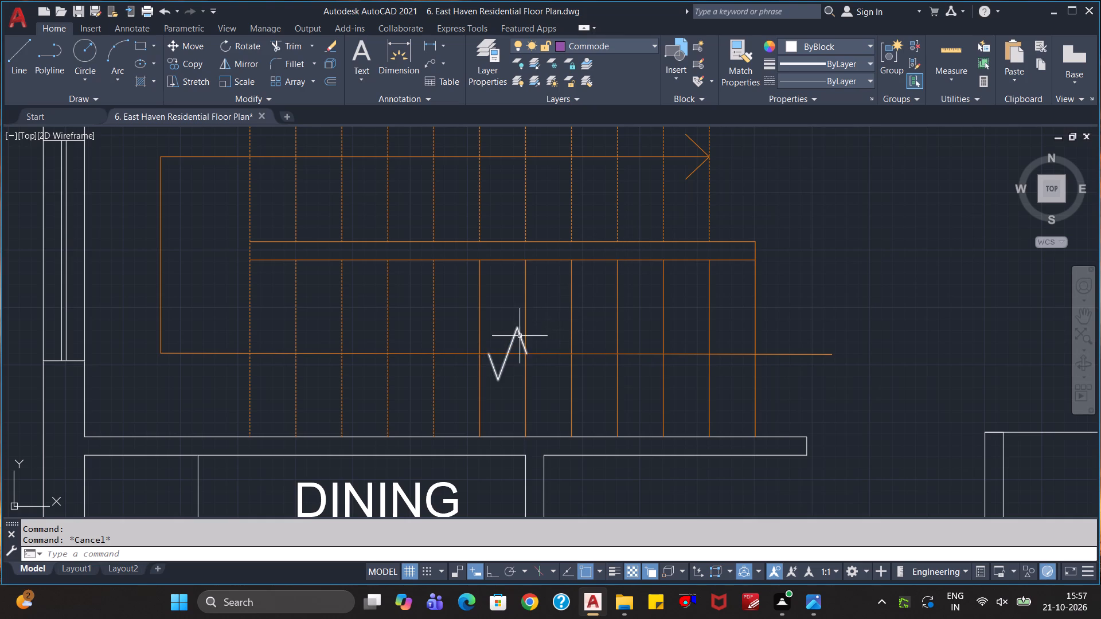
{"action": "left_click", "coordinate": [520, 336]}
{"action": "left_click", "coordinate": [642, 45]}
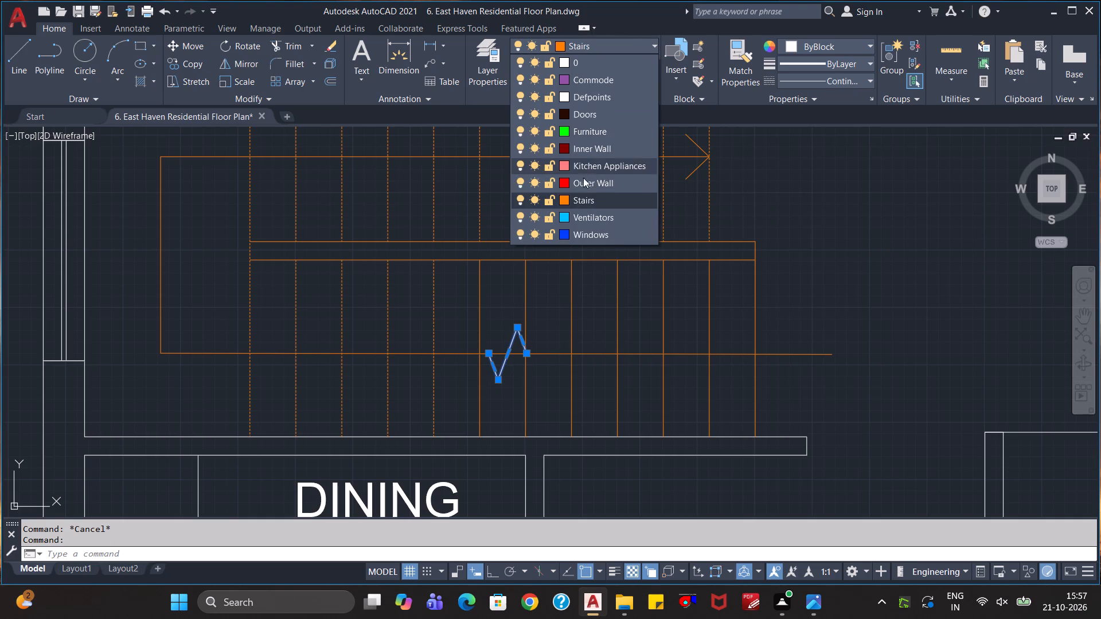
{"action": "left_click", "coordinate": [579, 195]}
{"action": "key", "text": "Escape"}
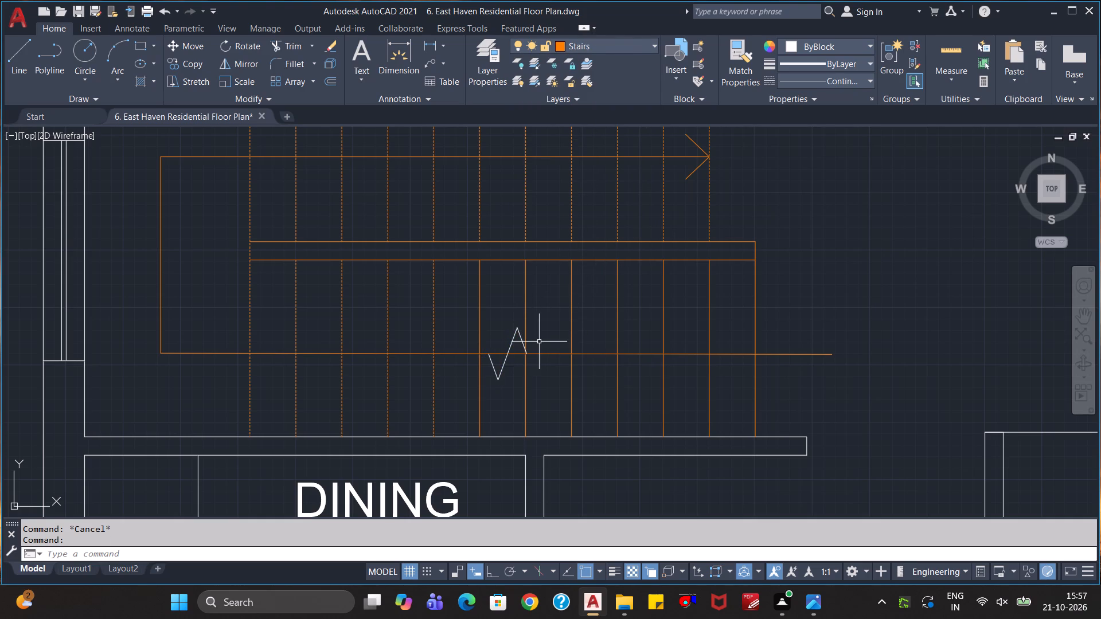
{"action": "key", "text": "Escape"}
{"action": "key", "text": "Escape"}
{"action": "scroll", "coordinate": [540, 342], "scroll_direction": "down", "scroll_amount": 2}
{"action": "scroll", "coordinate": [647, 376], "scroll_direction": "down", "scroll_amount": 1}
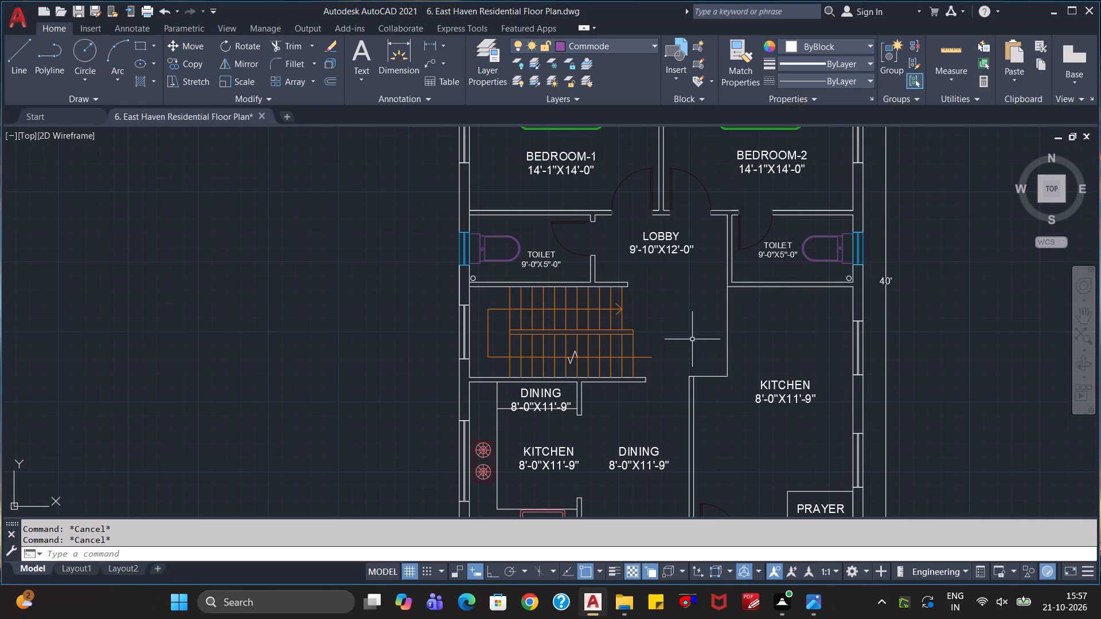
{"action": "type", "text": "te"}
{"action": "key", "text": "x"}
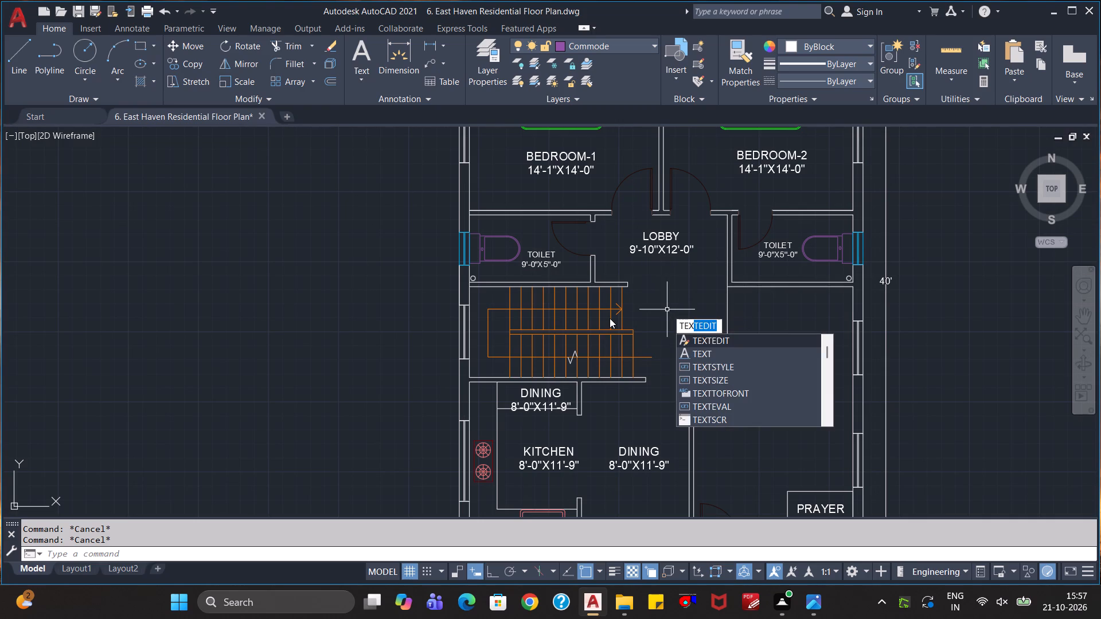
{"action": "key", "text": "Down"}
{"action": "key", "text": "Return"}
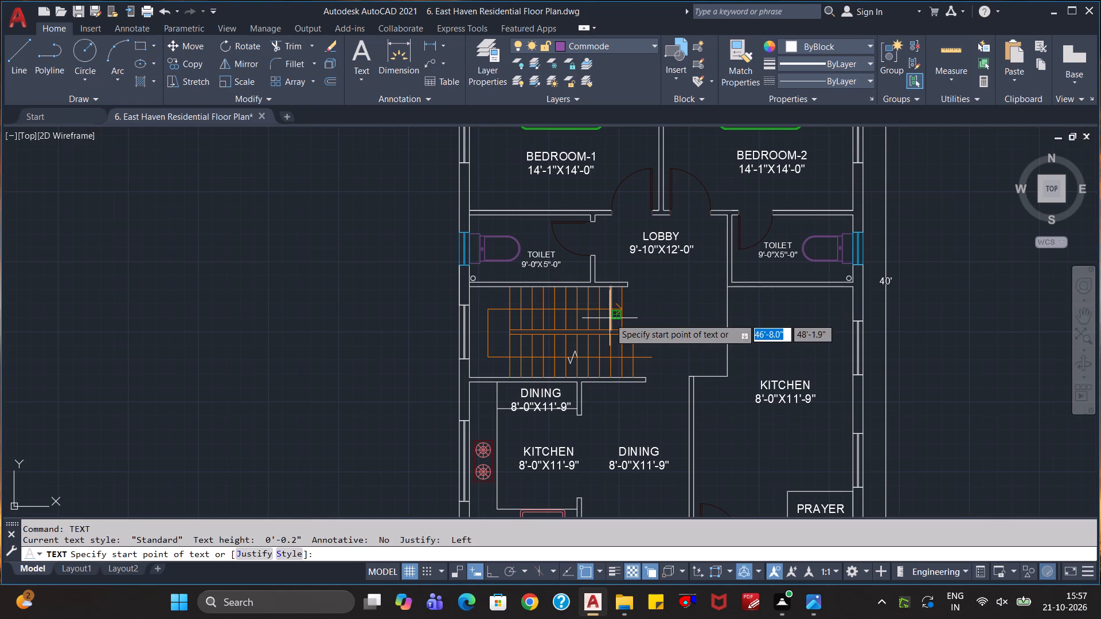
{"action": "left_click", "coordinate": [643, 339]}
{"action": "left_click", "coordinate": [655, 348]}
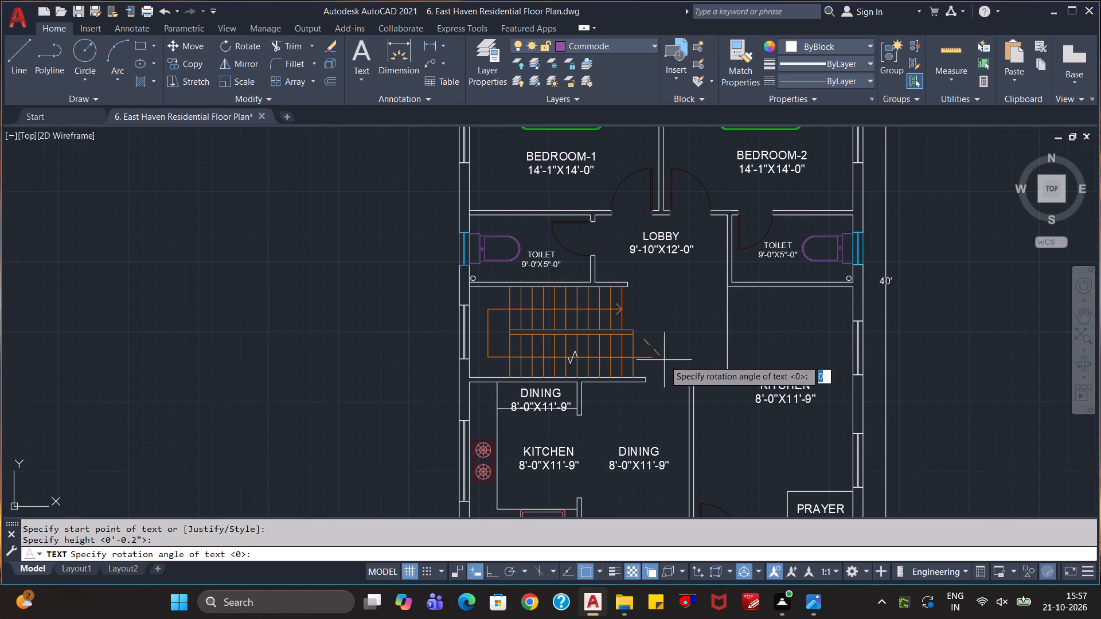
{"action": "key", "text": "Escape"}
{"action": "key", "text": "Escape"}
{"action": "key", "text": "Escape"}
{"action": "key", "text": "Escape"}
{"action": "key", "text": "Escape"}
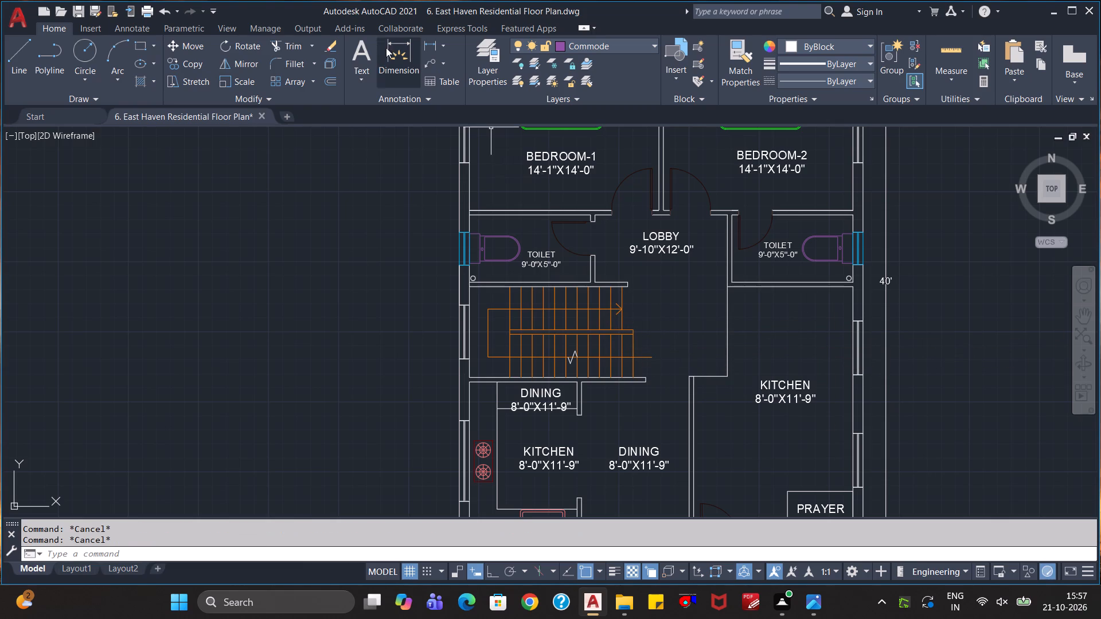
Add centre-aligned multiline text "Up" just above the lobby end of the lower stair flight's direction line.
{"action": "left_click", "coordinate": [366, 51]}
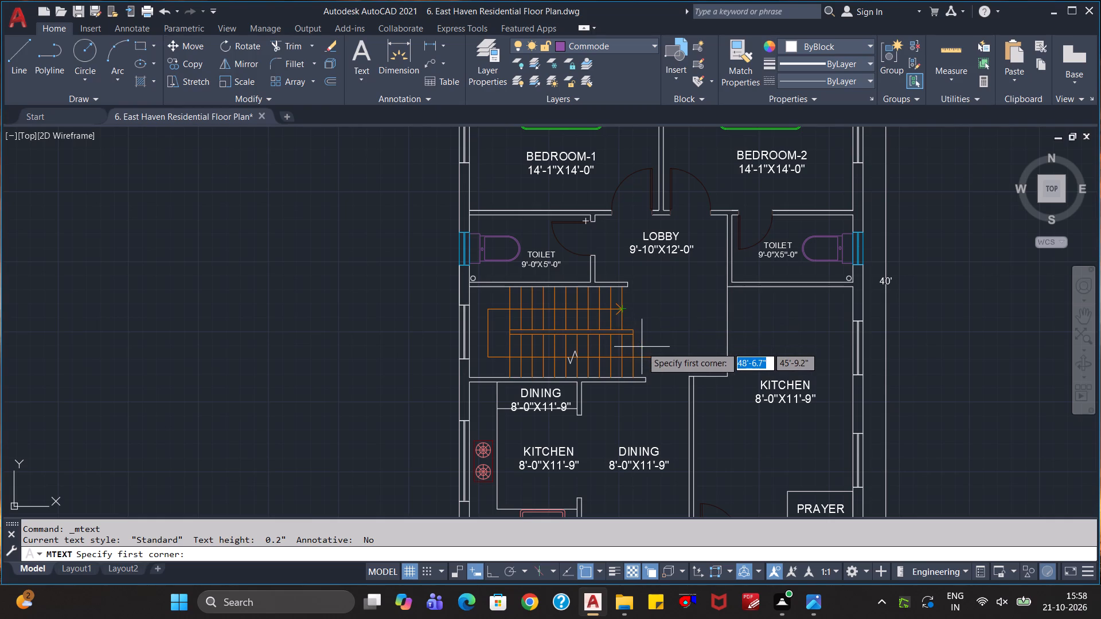
{"action": "left_click", "coordinate": [642, 347]}
{"action": "left_click", "coordinate": [653, 350]}
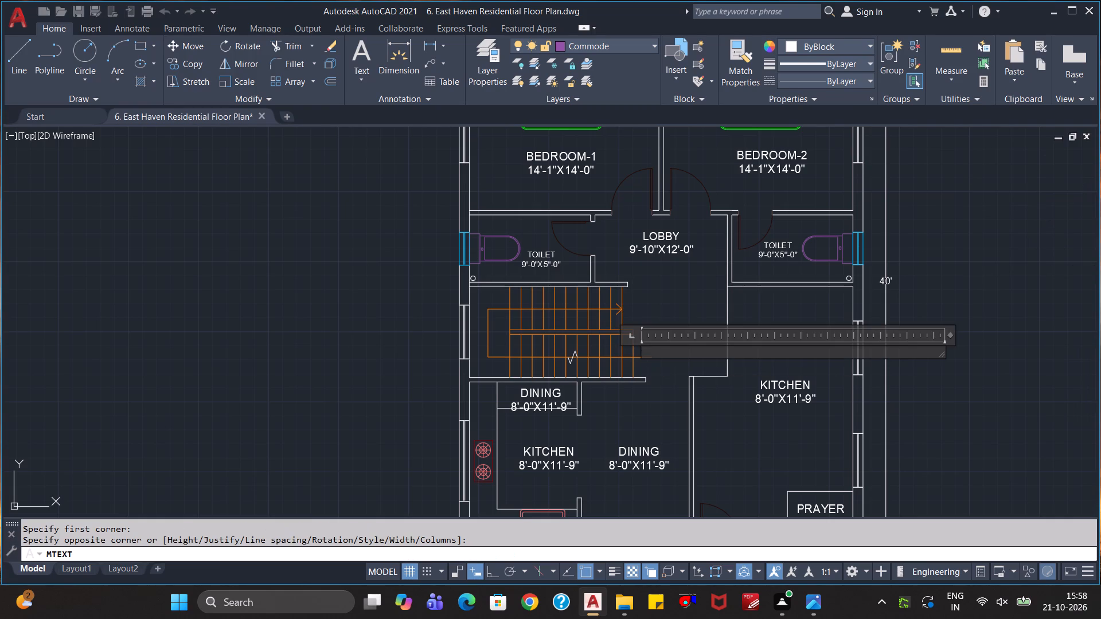
{"action": "key", "text": "shift+u"}
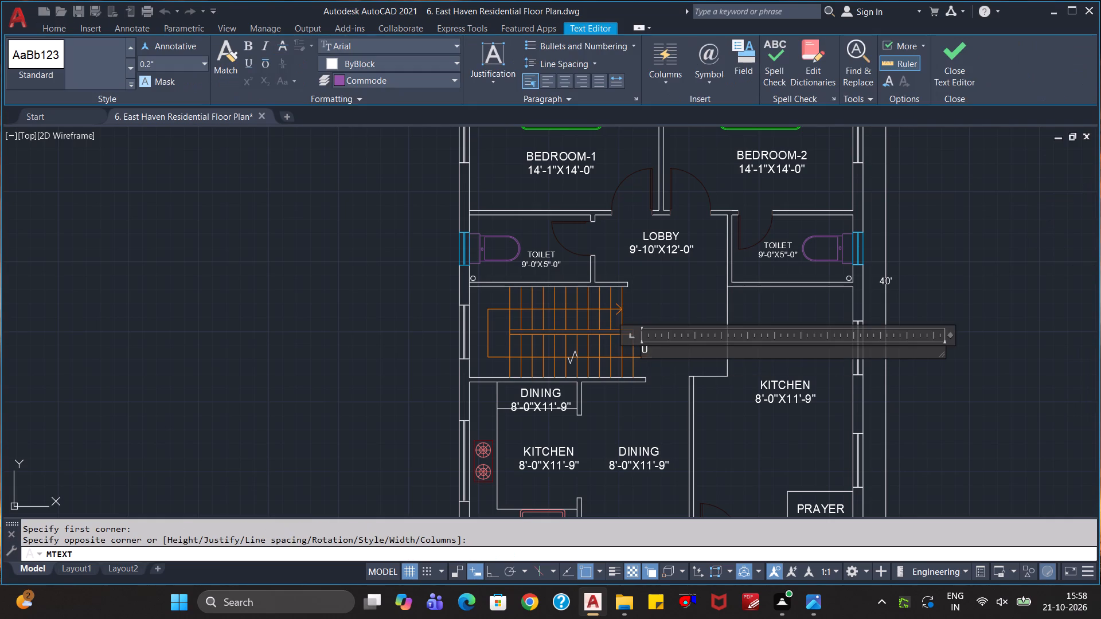
{"action": "key", "text": "p"}
{"action": "key", "text": "ctrl+a"}
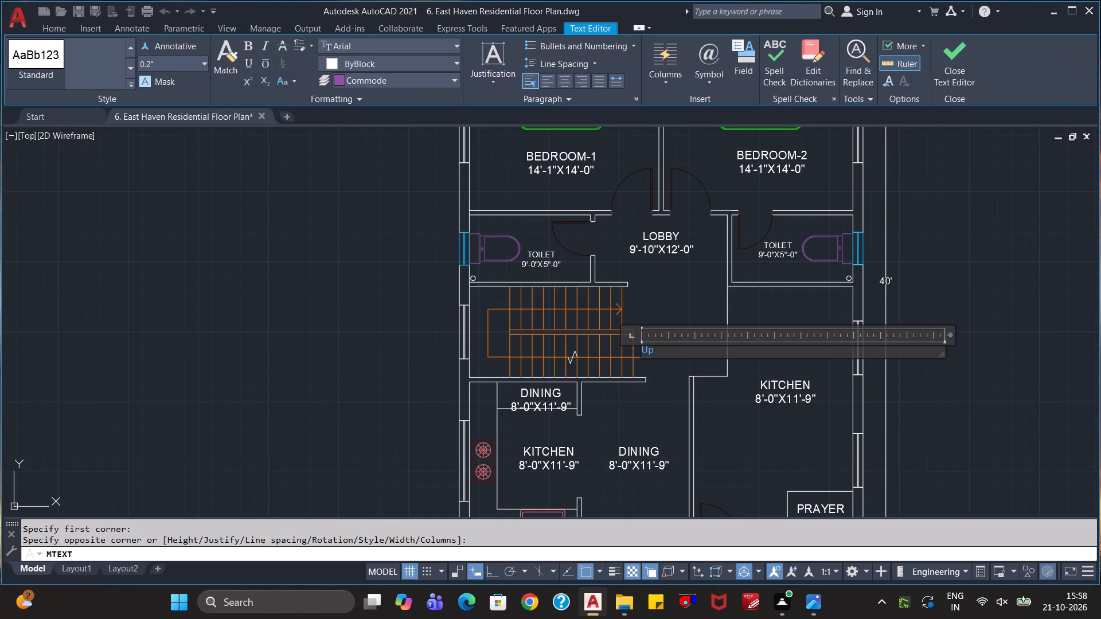
{"action": "key", "text": "ctrl+e"}
{"action": "left_click", "coordinate": [567, 80]}
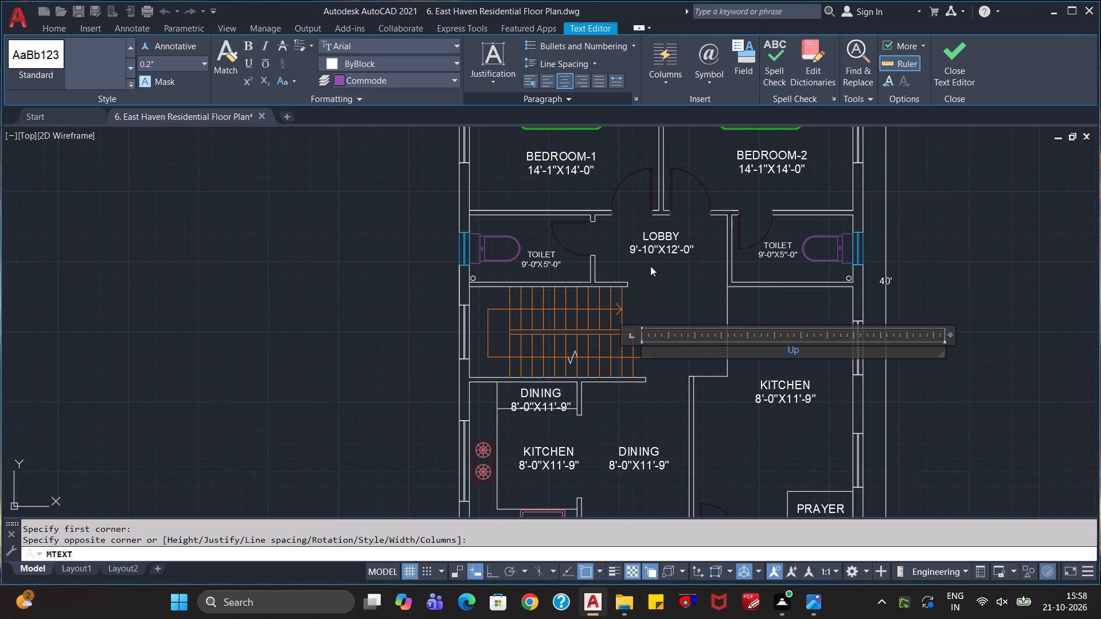
{"action": "left_click", "coordinate": [665, 300]}
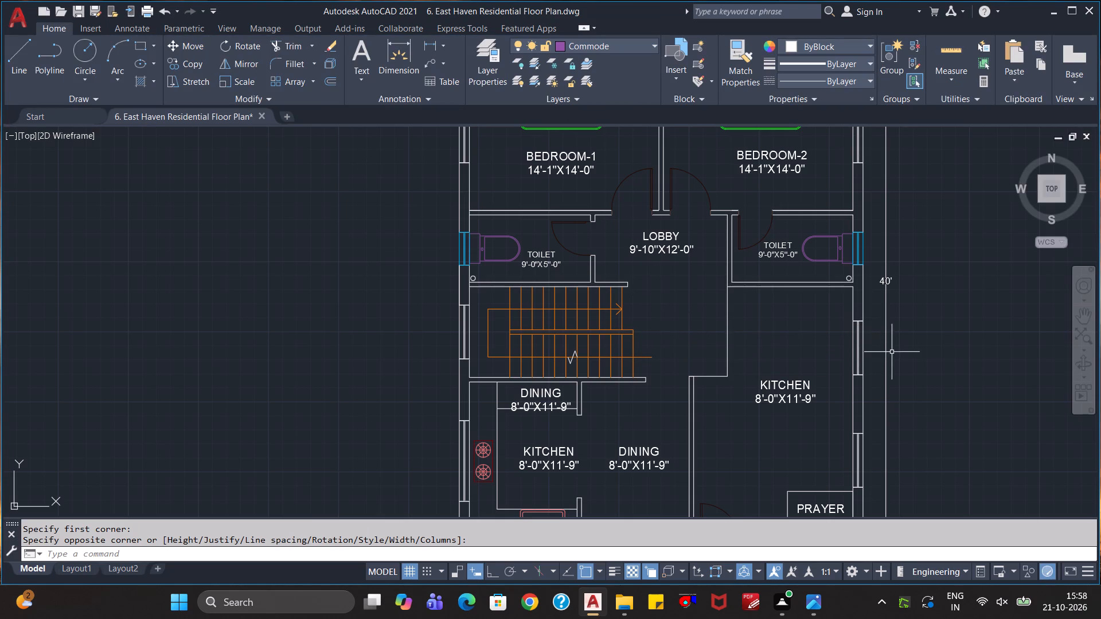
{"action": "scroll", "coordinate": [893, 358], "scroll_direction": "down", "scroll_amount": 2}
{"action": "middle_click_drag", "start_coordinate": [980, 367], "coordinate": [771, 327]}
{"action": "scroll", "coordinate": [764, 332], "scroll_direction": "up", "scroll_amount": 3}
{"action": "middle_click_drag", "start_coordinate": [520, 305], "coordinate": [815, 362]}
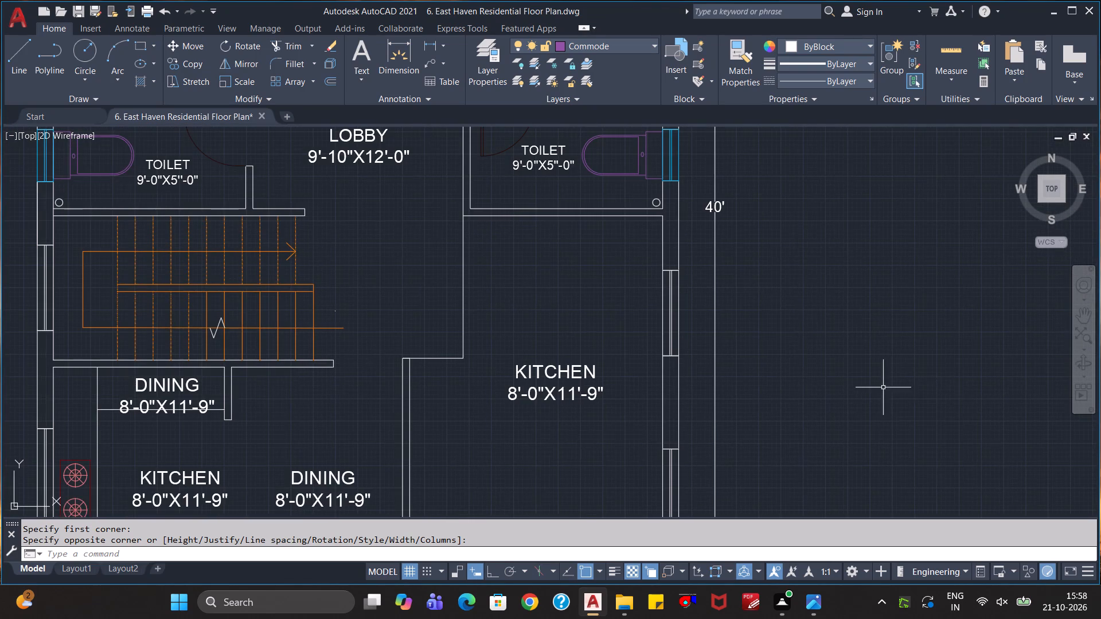
Change the stair label "Up" beside the lower flight's direction line to read "UP" in capitals.
{"action": "scroll", "coordinate": [881, 386], "scroll_direction": "down", "scroll_amount": 1}
{"action": "scroll", "coordinate": [581, 361], "scroll_direction": "up", "scroll_amount": 3}
{"action": "scroll", "coordinate": [497, 309], "scroll_direction": "up", "scroll_amount": 2}
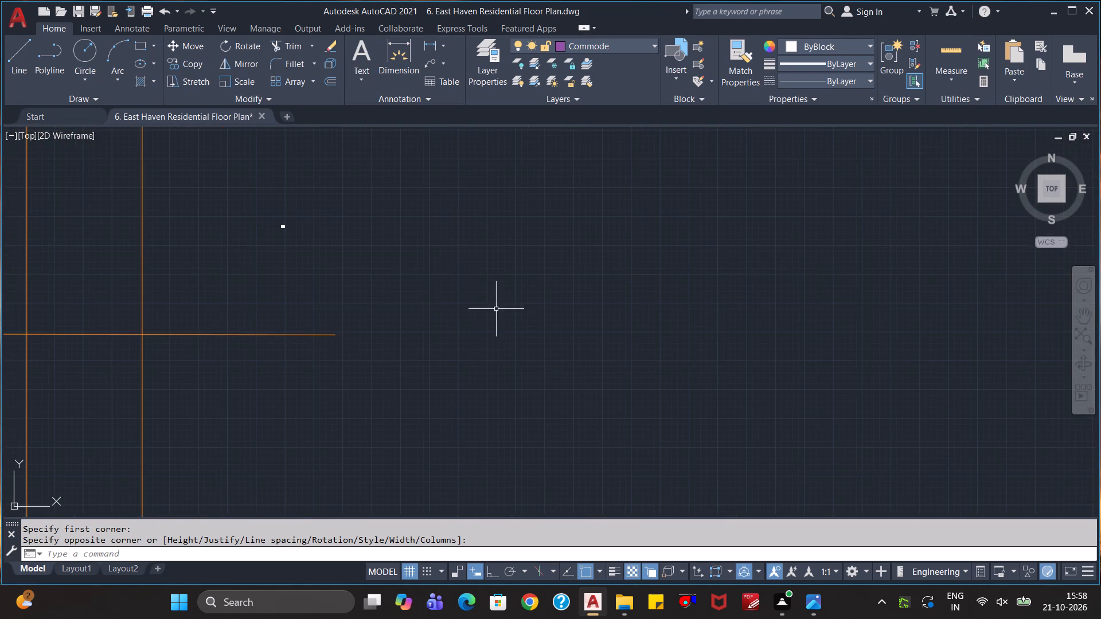
{"action": "middle_click_drag", "start_coordinate": [431, 267], "coordinate": [572, 343]}
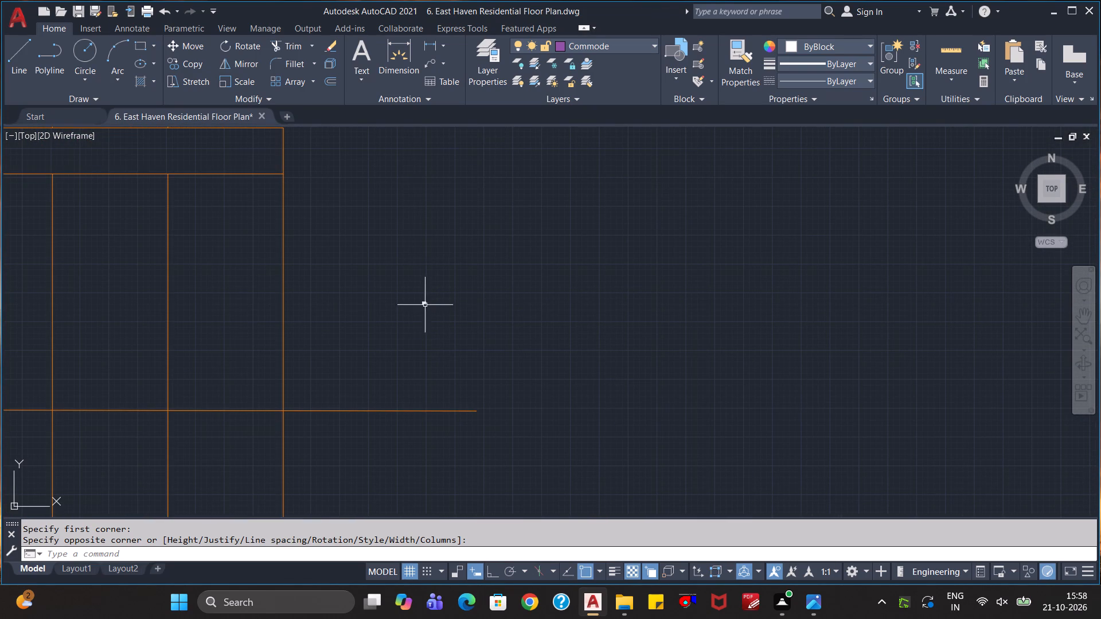
{"action": "double_click", "coordinate": [423, 303]}
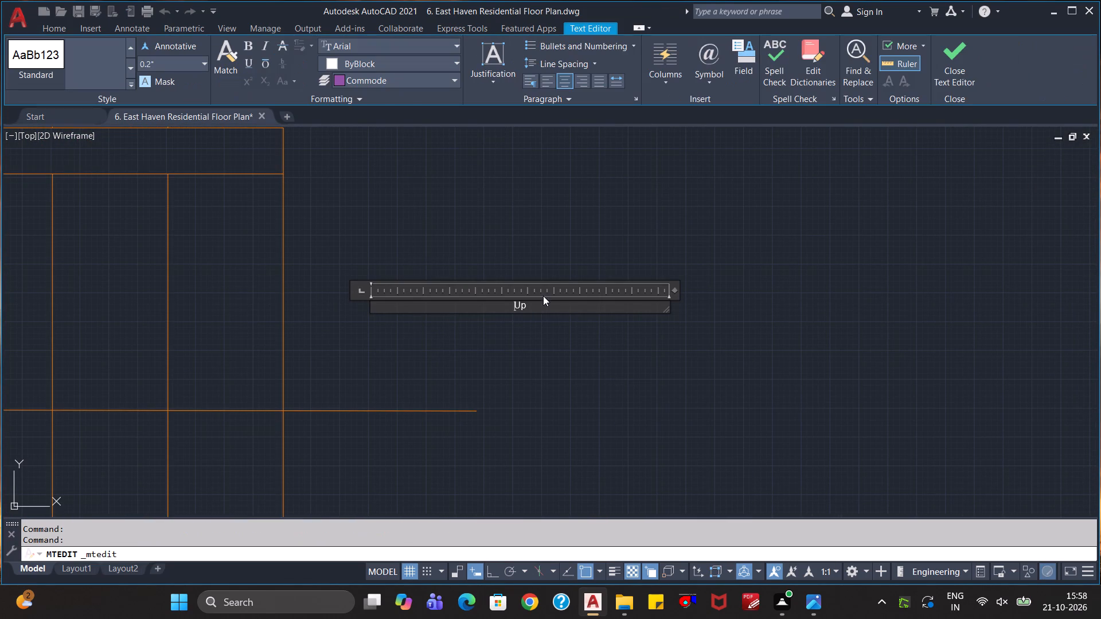
{"action": "left_click", "coordinate": [539, 306]}
{"action": "key", "text": "BackSpace"}
{"action": "key", "text": "shift+p"}
{"action": "left_click", "coordinate": [535, 340]}
Scale the UP text up by a factor of about 15.6 from its lobby-side edge.
{"action": "left_click", "coordinate": [454, 347]}
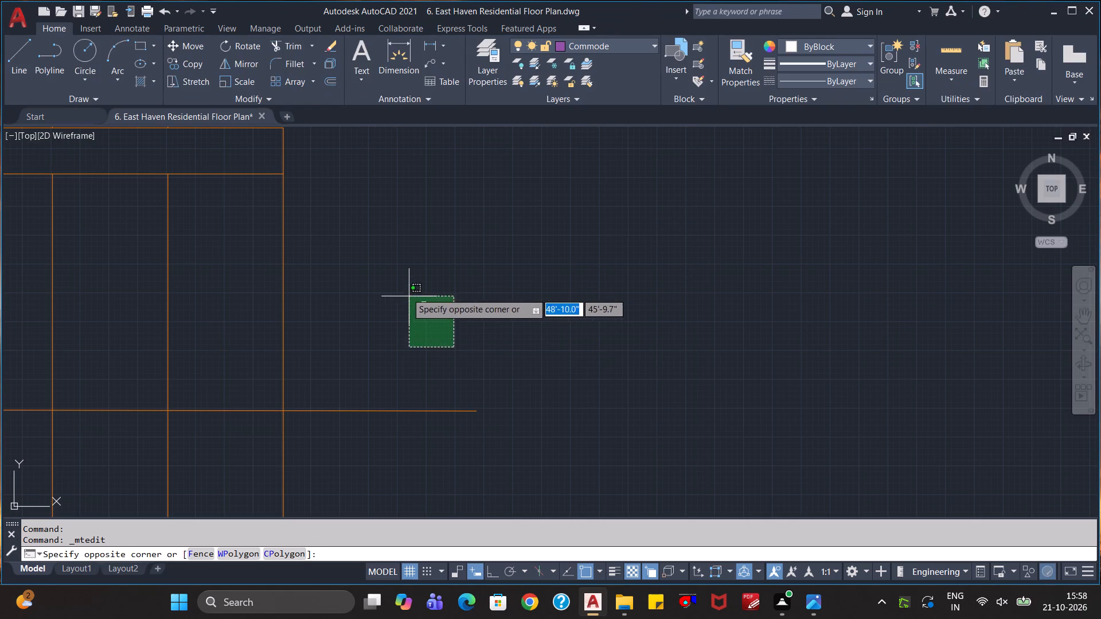
{"action": "left_click", "coordinate": [401, 288]}
{"action": "type", "text": "sc"}
{"action": "key", "text": "Return"}
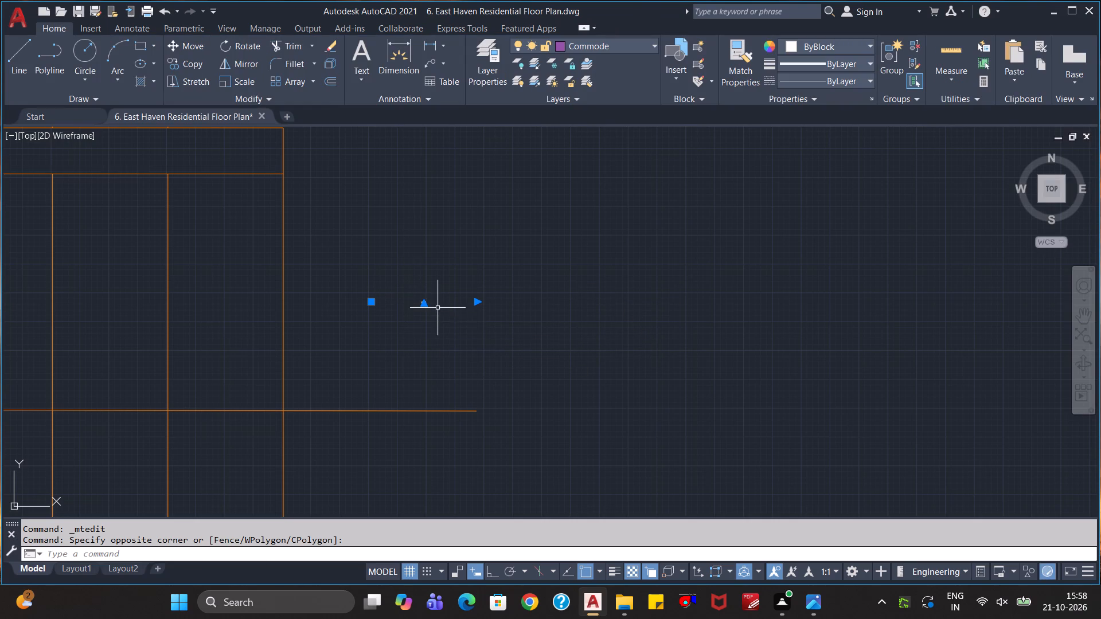
{"action": "left_click", "coordinate": [426, 307]}
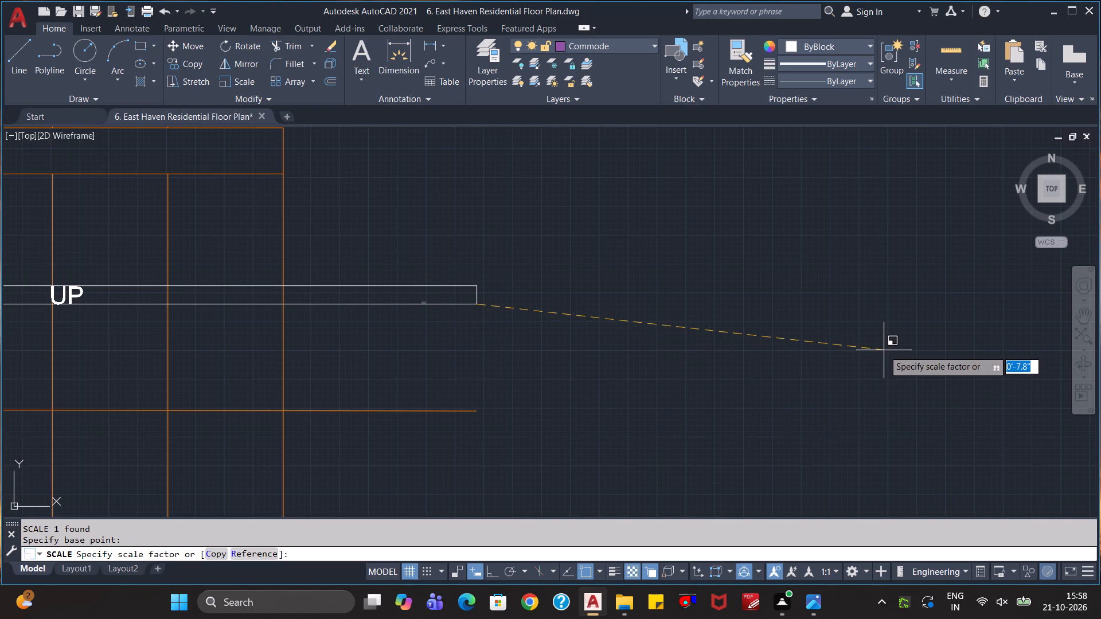
{"action": "scroll", "coordinate": [861, 360], "scroll_direction": "down", "scroll_amount": 3}
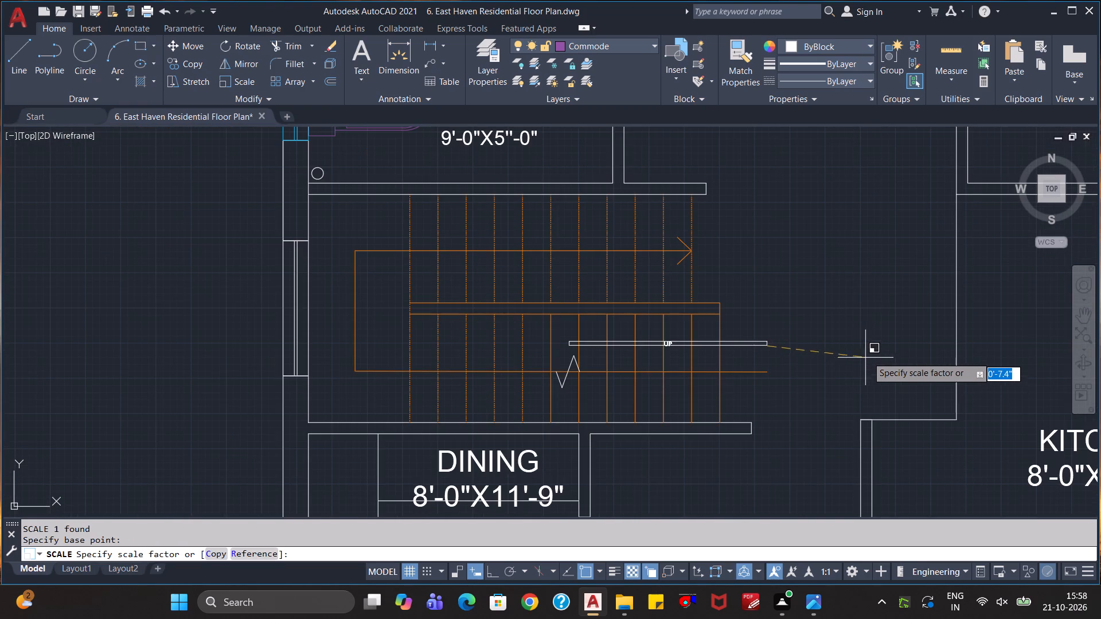
{"action": "left_click", "coordinate": [931, 228]}
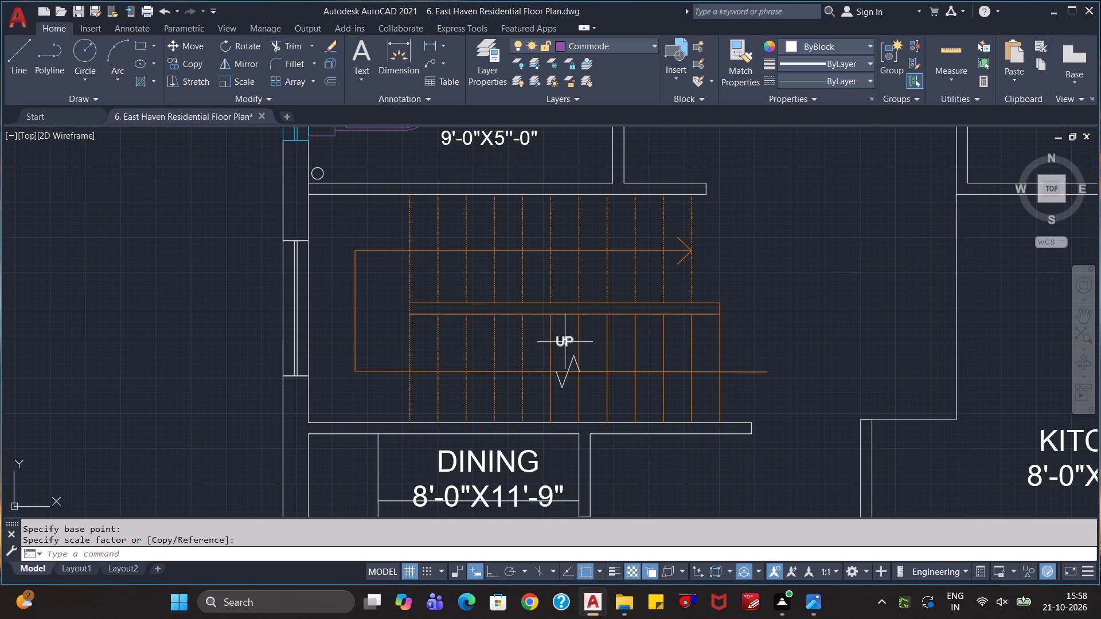
Assign the UP text to the Stairs layer.
{"action": "left_click", "coordinate": [565, 342]}
{"action": "left_click", "coordinate": [646, 42]}
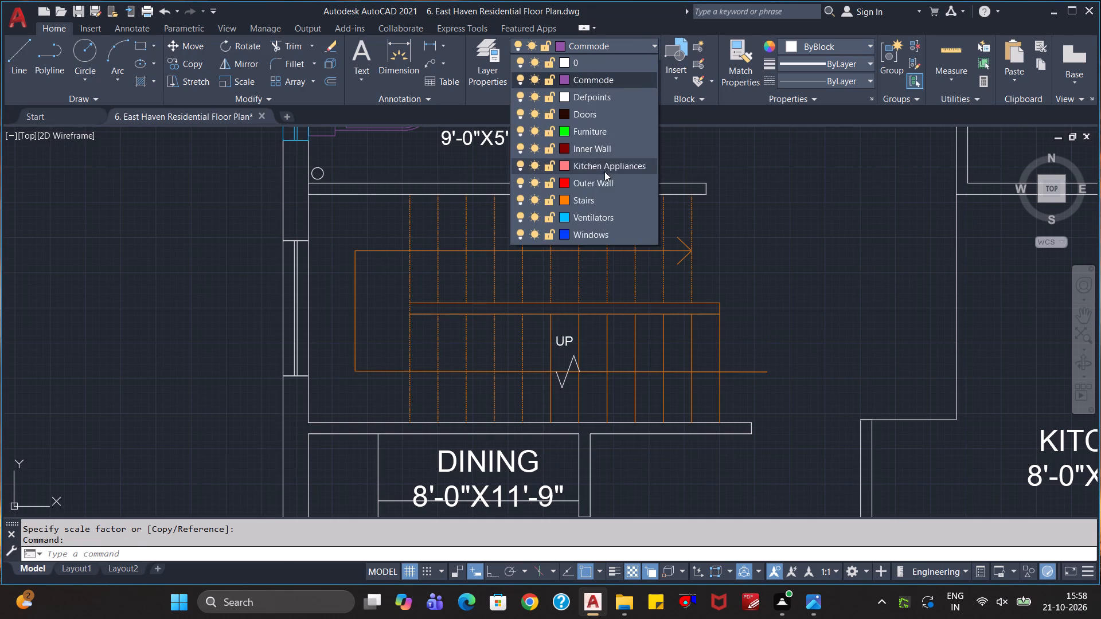
{"action": "left_click", "coordinate": [591, 197]}
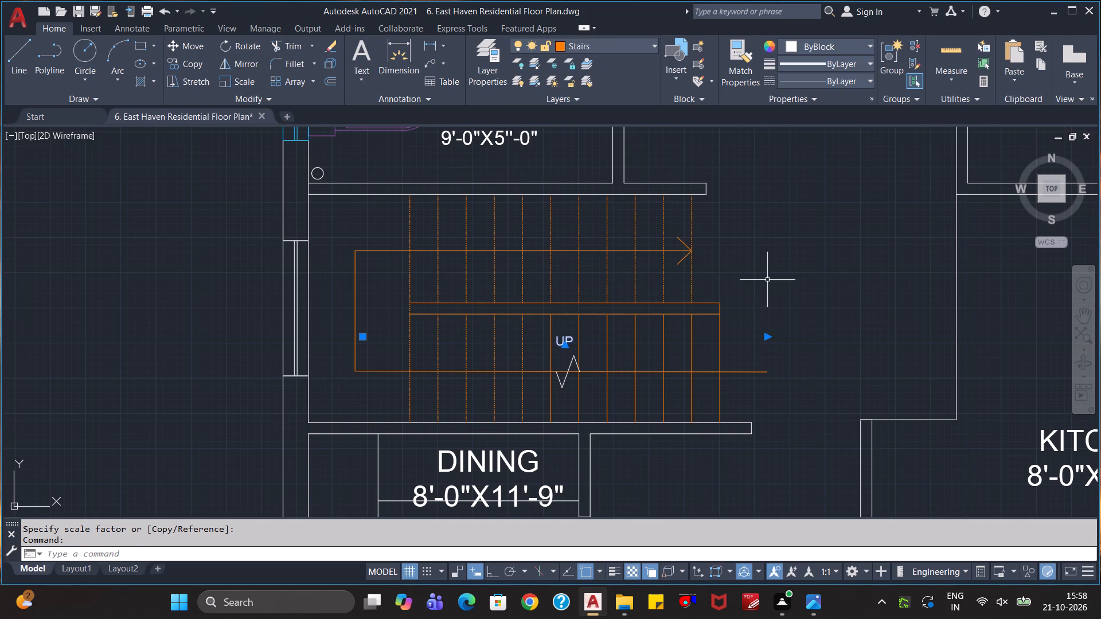
{"action": "key", "text": "Escape"}
Move the UP text to just above the lobby end of the lower stair flight's direction line.
{"action": "left_click", "coordinate": [571, 339]}
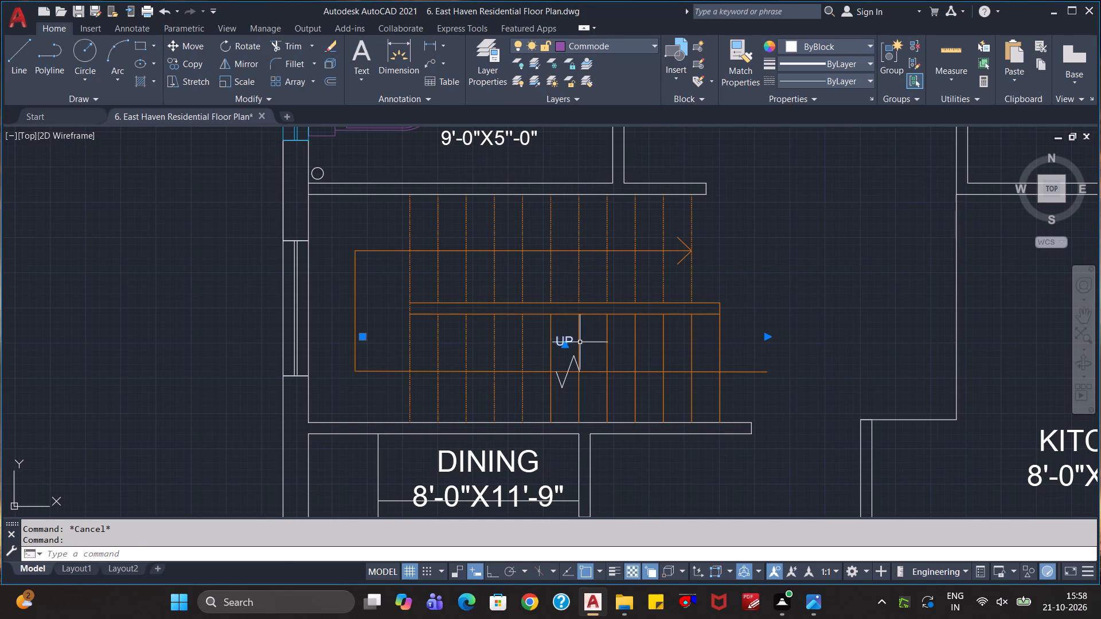
{"action": "key", "text": "m"}
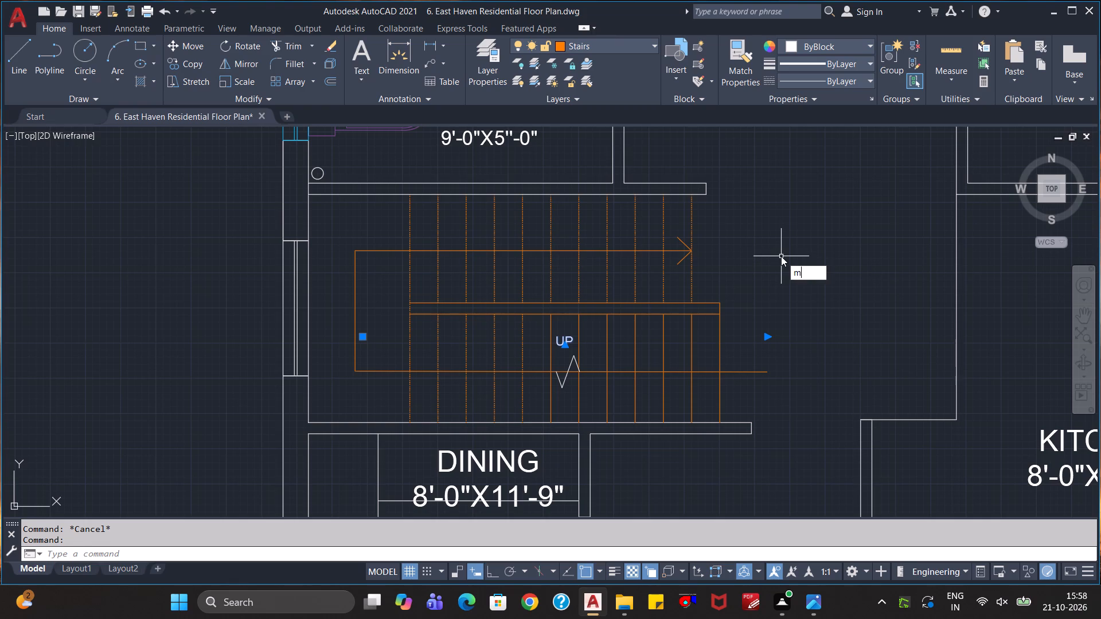
{"action": "key", "text": "Return"}
{"action": "left_click", "coordinate": [564, 343]}
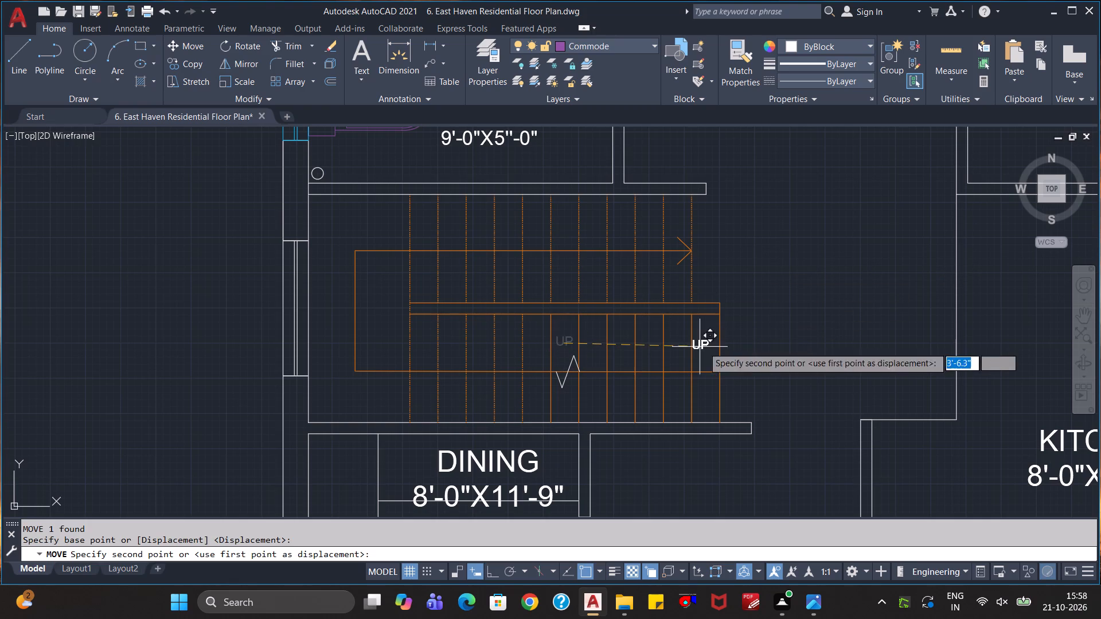
{"action": "left_click", "coordinate": [744, 362]}
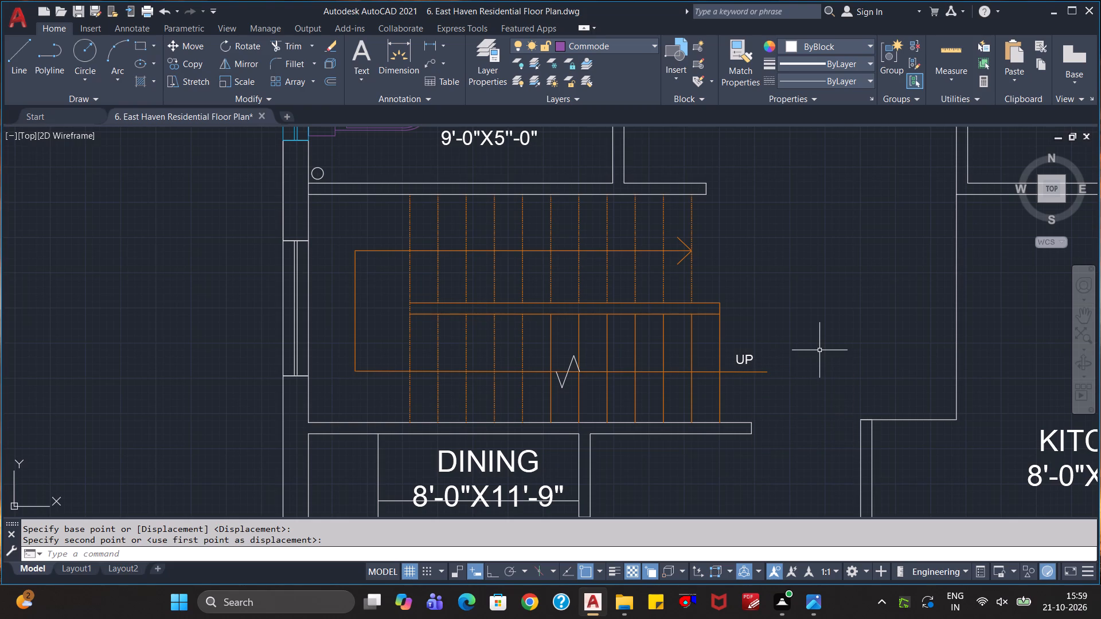
{"action": "key", "text": "Escape"}
Assign all eight outer-wall windows of the bedrooms, stairs, kitchen, dining and prayer-room side to the Windows layer, excluding the toilet ventilators.
{"action": "scroll", "coordinate": [791, 350], "scroll_direction": "down", "scroll_amount": 1}
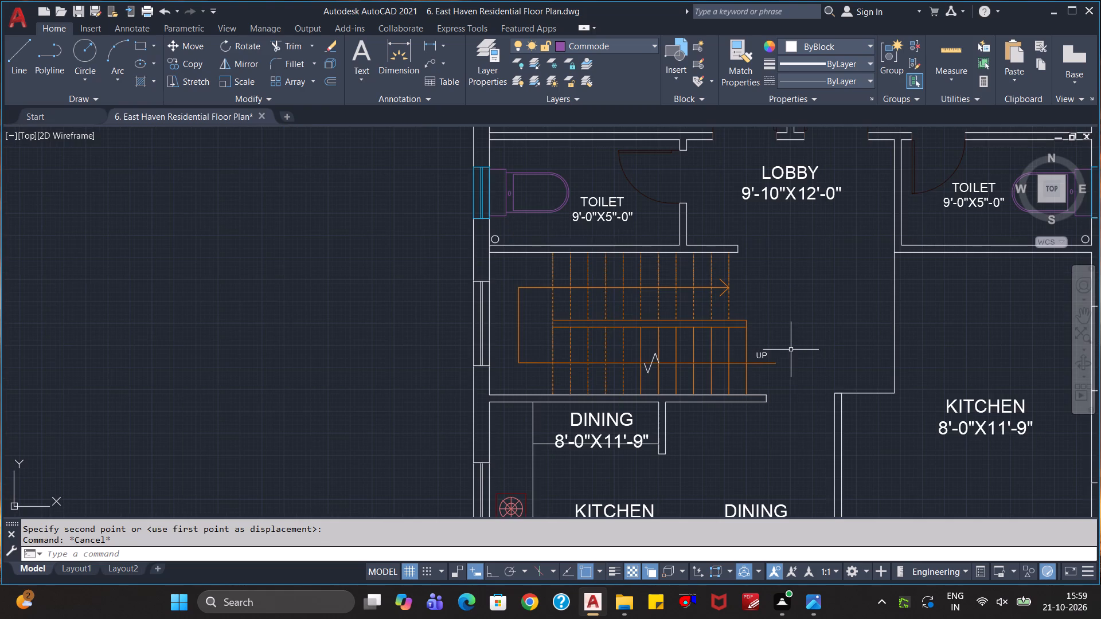
{"action": "scroll", "coordinate": [791, 350], "scroll_direction": "down", "scroll_amount": 1}
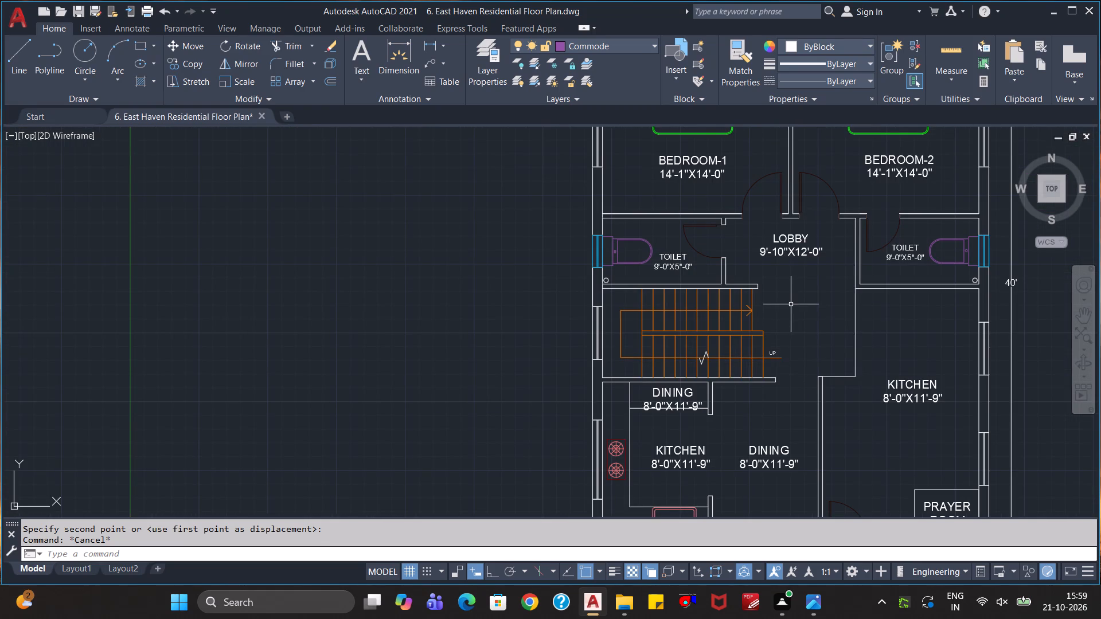
{"action": "scroll", "coordinate": [791, 304], "scroll_direction": "down", "scroll_amount": 1}
{"action": "key", "text": "Escape"}
{"action": "key", "text": "Escape"}
{"action": "key", "text": "Escape"}
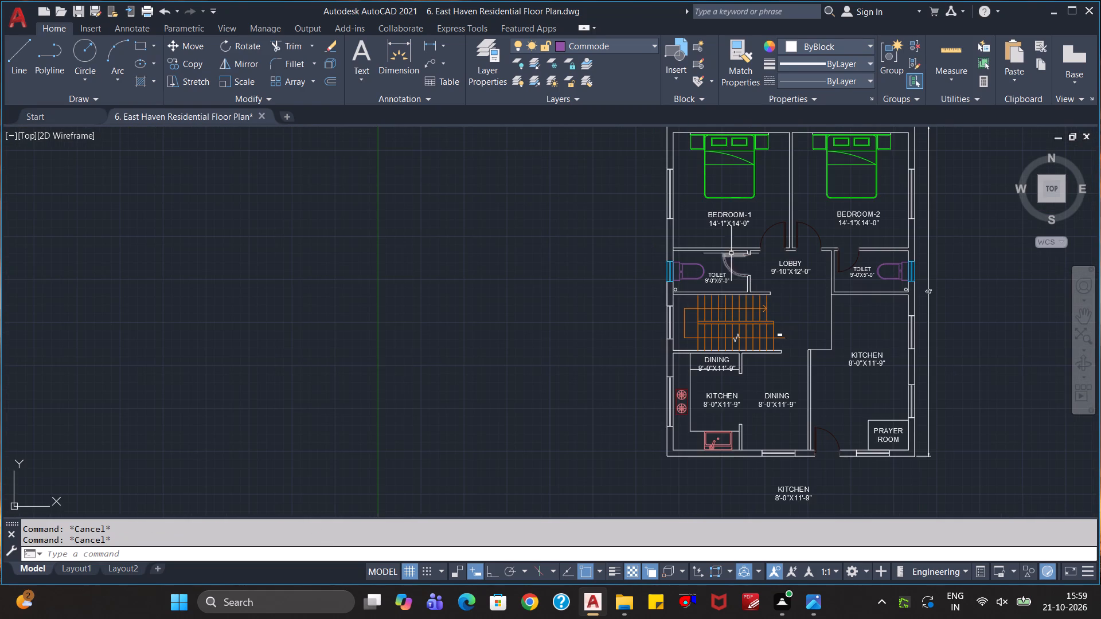
{"action": "left_click", "coordinate": [672, 203]}
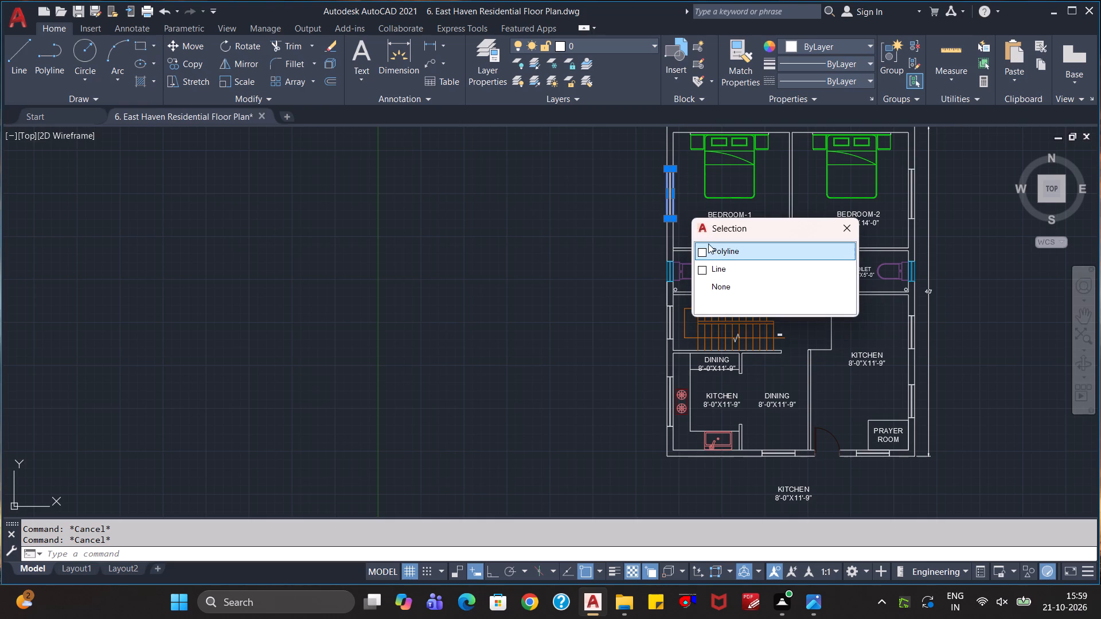
{"action": "key", "text": "Escape"}
{"action": "key", "text": "Escape"}
{"action": "left_click", "coordinate": [685, 207]}
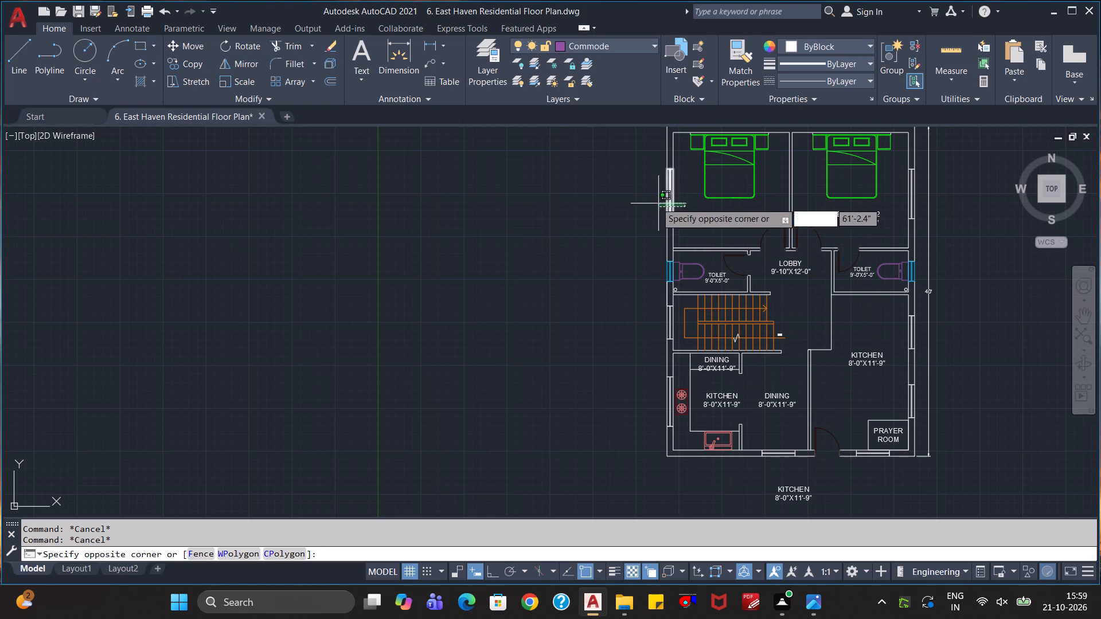
{"action": "left_click", "coordinate": [650, 199]}
{"action": "scroll", "coordinate": [677, 327], "scroll_direction": "up", "scroll_amount": 3}
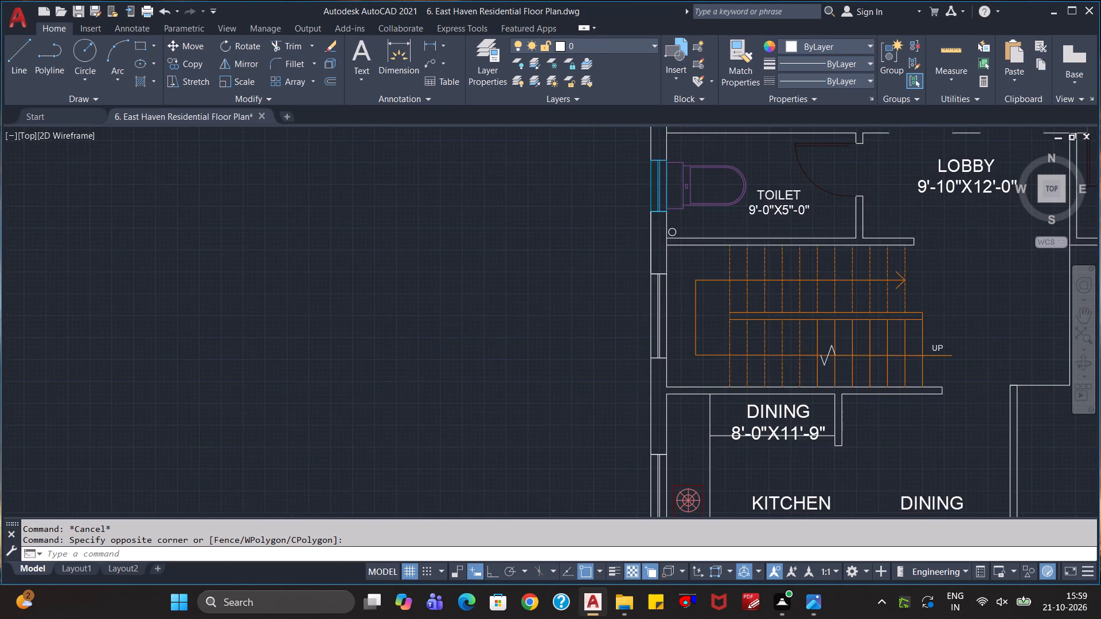
{"action": "left_click", "coordinate": [677, 327]}
{"action": "left_click", "coordinate": [616, 326]}
{"action": "scroll", "coordinate": [678, 385], "scroll_direction": "down", "scroll_amount": 2}
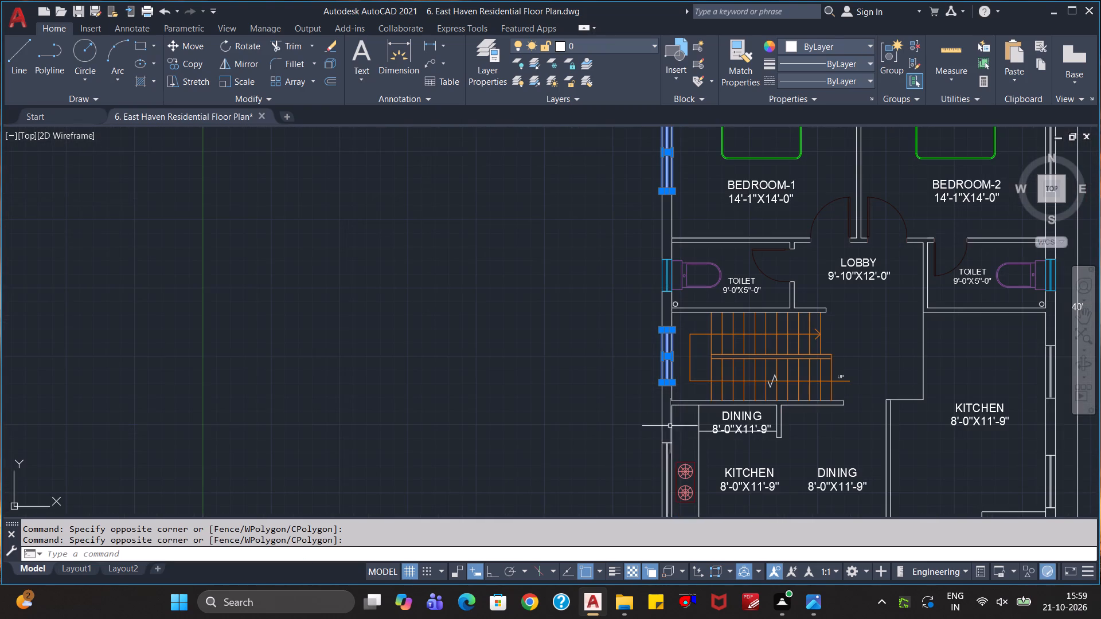
{"action": "middle_click_drag", "start_coordinate": [684, 450], "coordinate": [696, 350]}
{"action": "scroll", "coordinate": [692, 352], "scroll_direction": "up", "scroll_amount": 2}
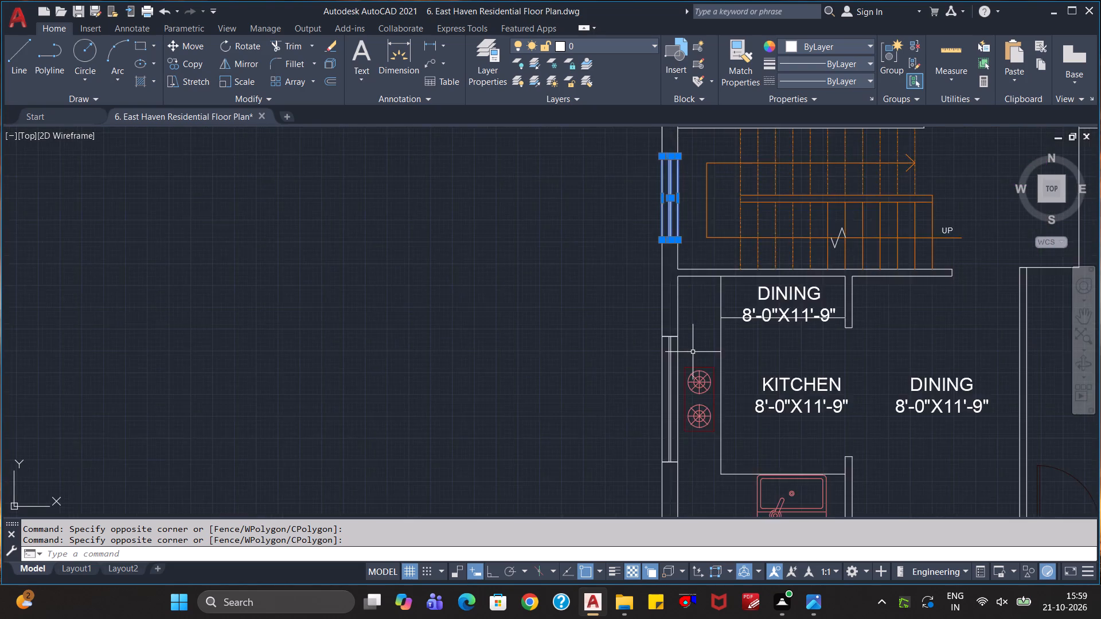
{"action": "left_click", "coordinate": [686, 350]}
{"action": "left_click", "coordinate": [633, 355]}
{"action": "scroll", "coordinate": [717, 341], "scroll_direction": "down", "scroll_amount": 2}
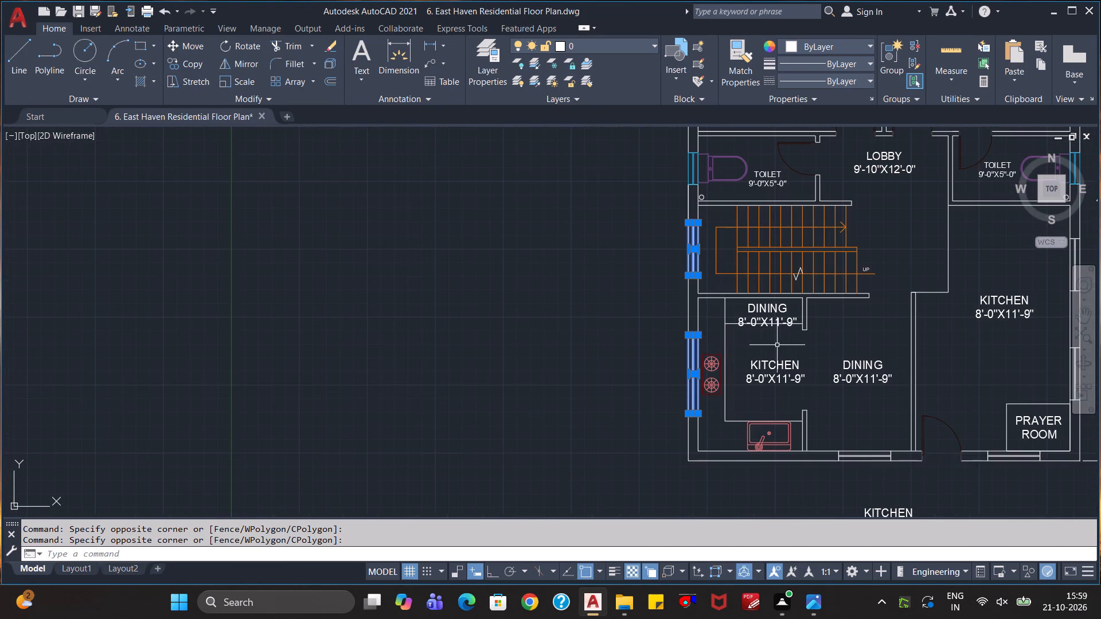
{"action": "middle_click_drag", "start_coordinate": [838, 335], "coordinate": [655, 361]}
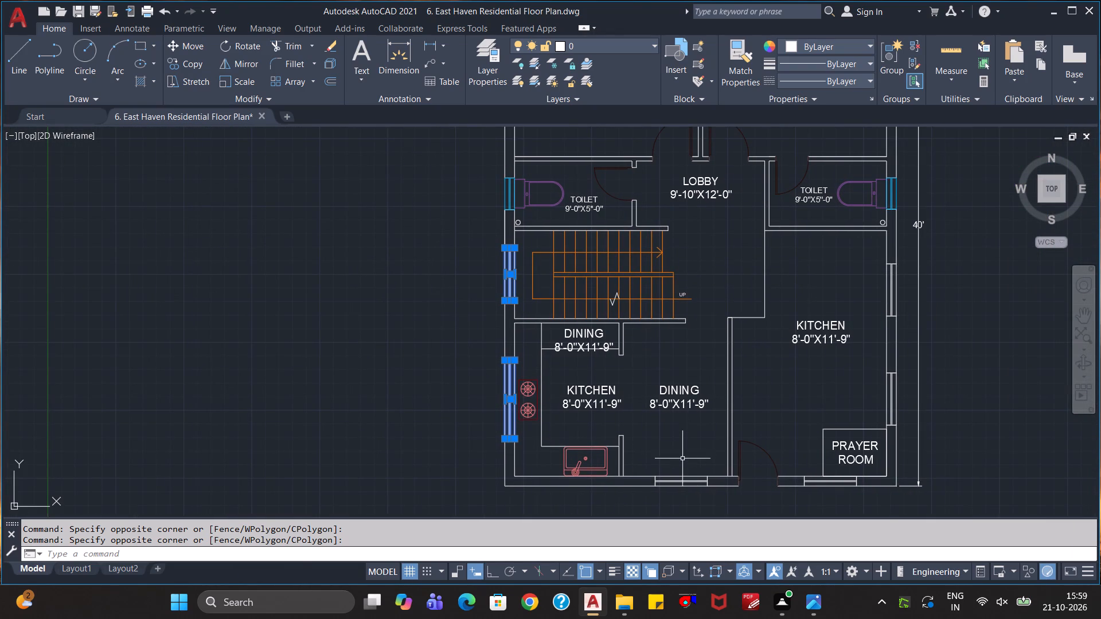
{"action": "left_click", "coordinate": [682, 459]}
{"action": "left_click", "coordinate": [674, 500]}
{"action": "scroll", "coordinate": [840, 479], "scroll_direction": "up", "scroll_amount": 3}
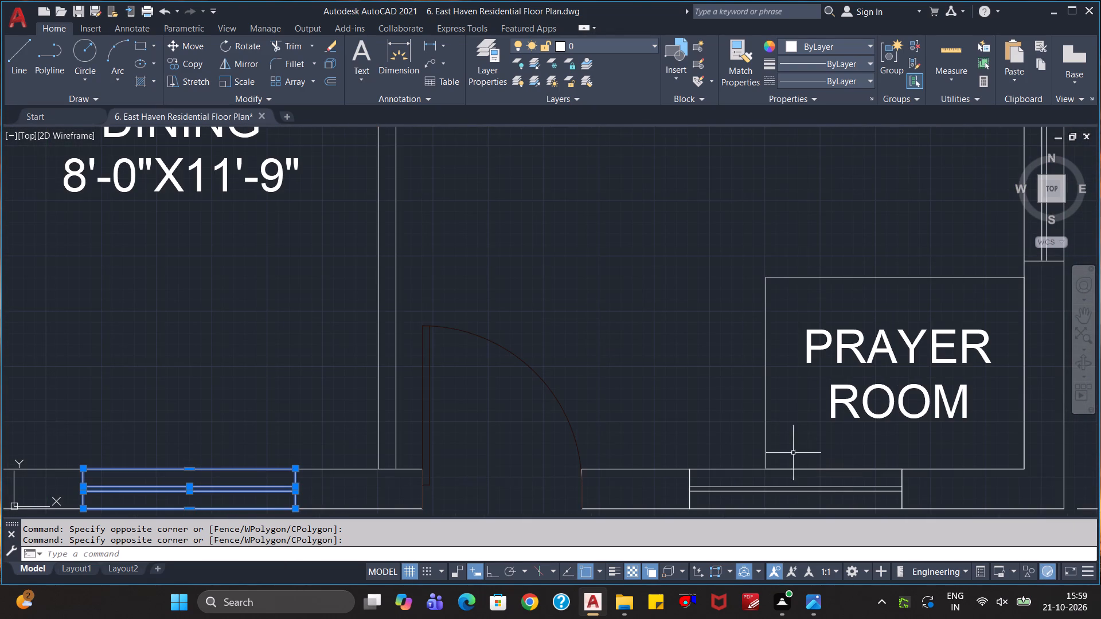
{"action": "left_click", "coordinate": [737, 449]}
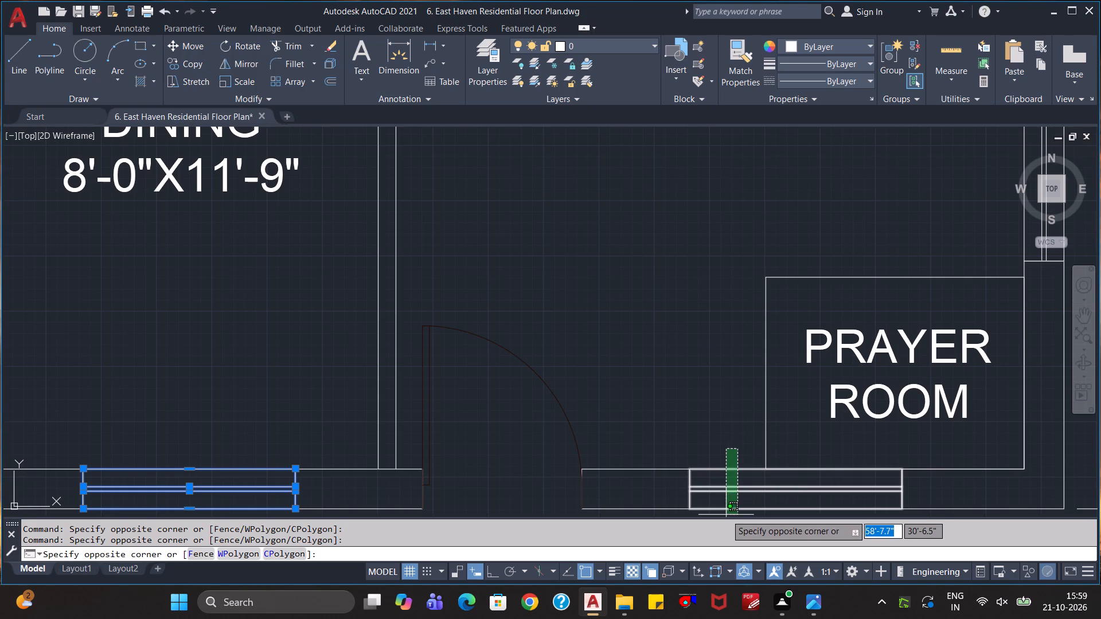
{"action": "left_click", "coordinate": [726, 515]}
{"action": "scroll", "coordinate": [768, 362], "scroll_direction": "down", "scroll_amount": 1}
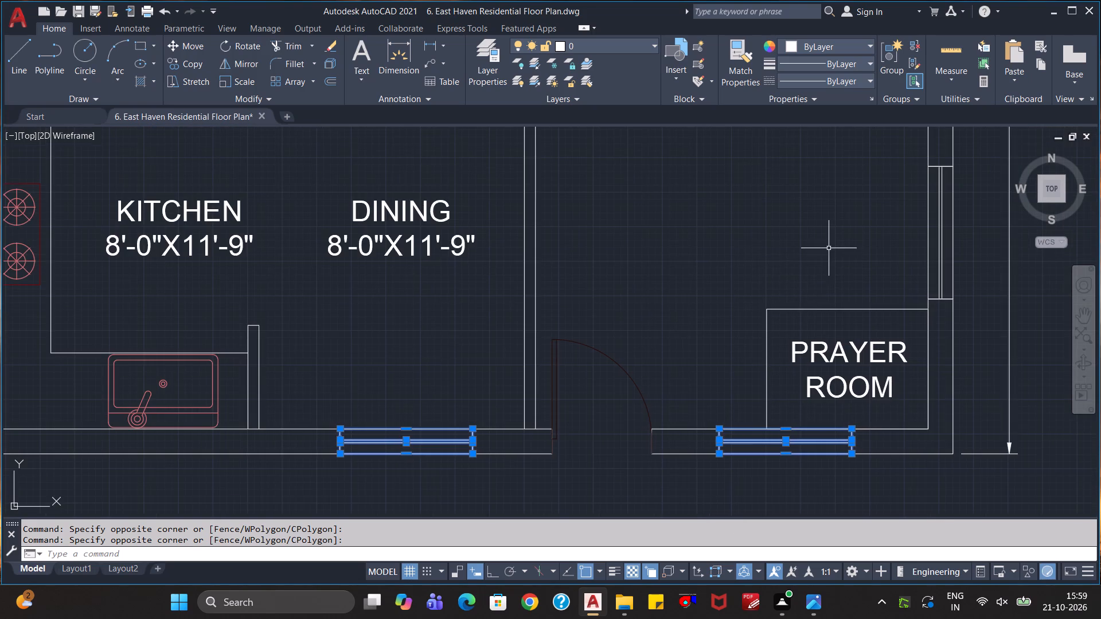
{"action": "middle_click_drag", "start_coordinate": [818, 256], "coordinate": [704, 342]}
{"action": "left_click", "coordinate": [854, 294]}
{"action": "left_click", "coordinate": [797, 319]}
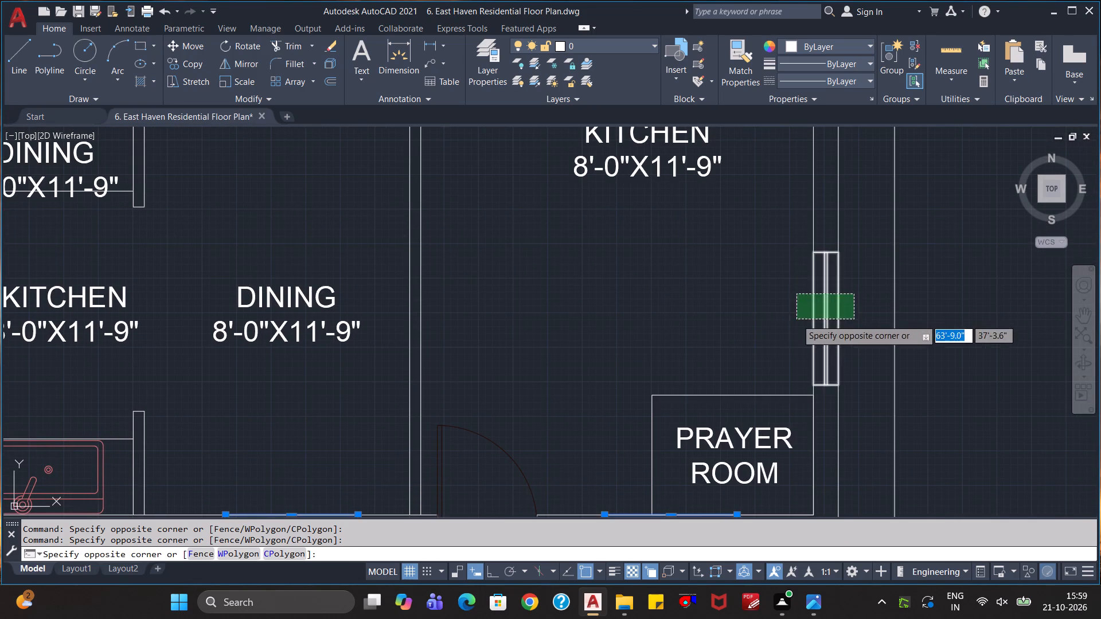
{"action": "scroll", "coordinate": [865, 305], "scroll_direction": "down", "scroll_amount": 2}
{"action": "left_click", "coordinate": [862, 204]}
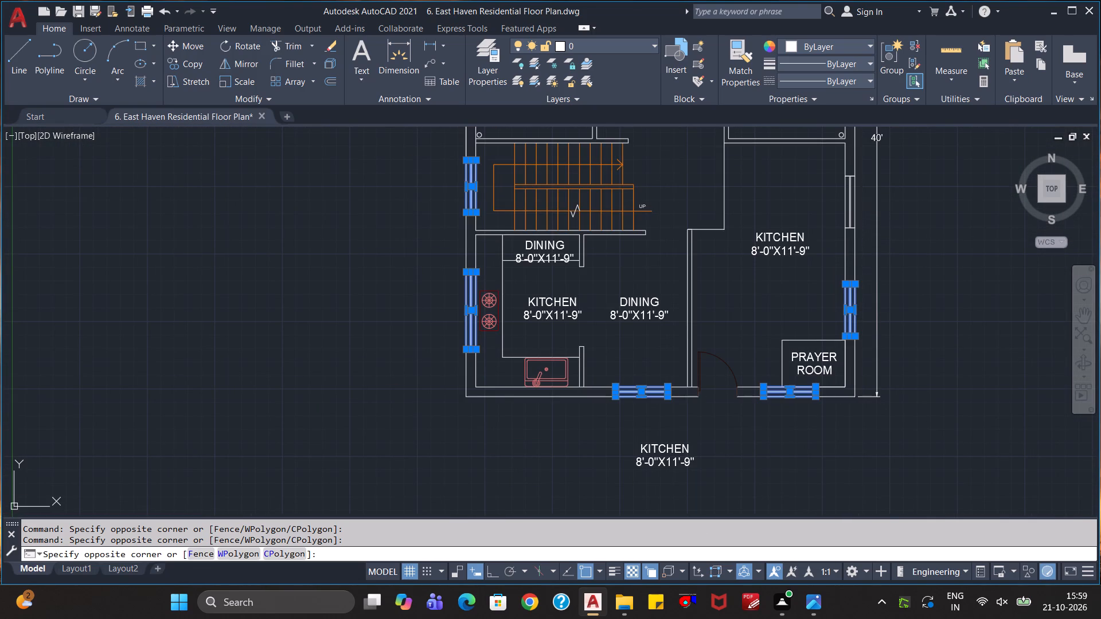
{"action": "left_click", "coordinate": [829, 204]}
{"action": "scroll", "coordinate": [825, 232], "scroll_direction": "down", "scroll_amount": 1}
{"action": "middle_click_drag", "start_coordinate": [823, 211], "coordinate": [823, 245]}
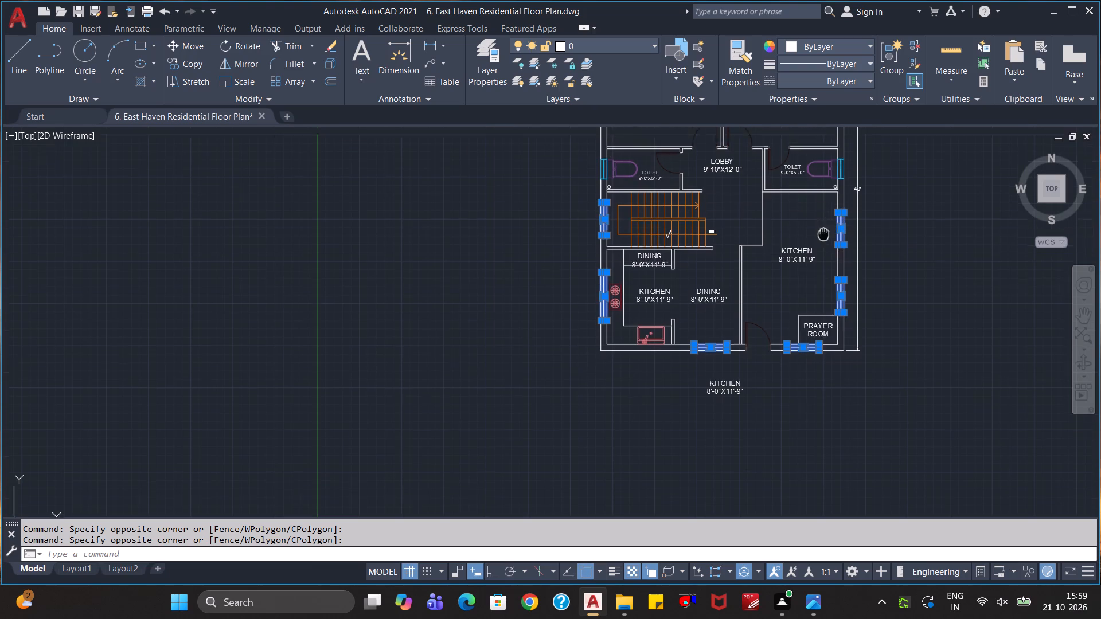
{"action": "middle_click_drag", "start_coordinate": [823, 245], "coordinate": [819, 359]}
{"action": "scroll", "coordinate": [851, 270], "scroll_direction": "up", "scroll_amount": 1}
{"action": "left_click", "coordinate": [844, 214]}
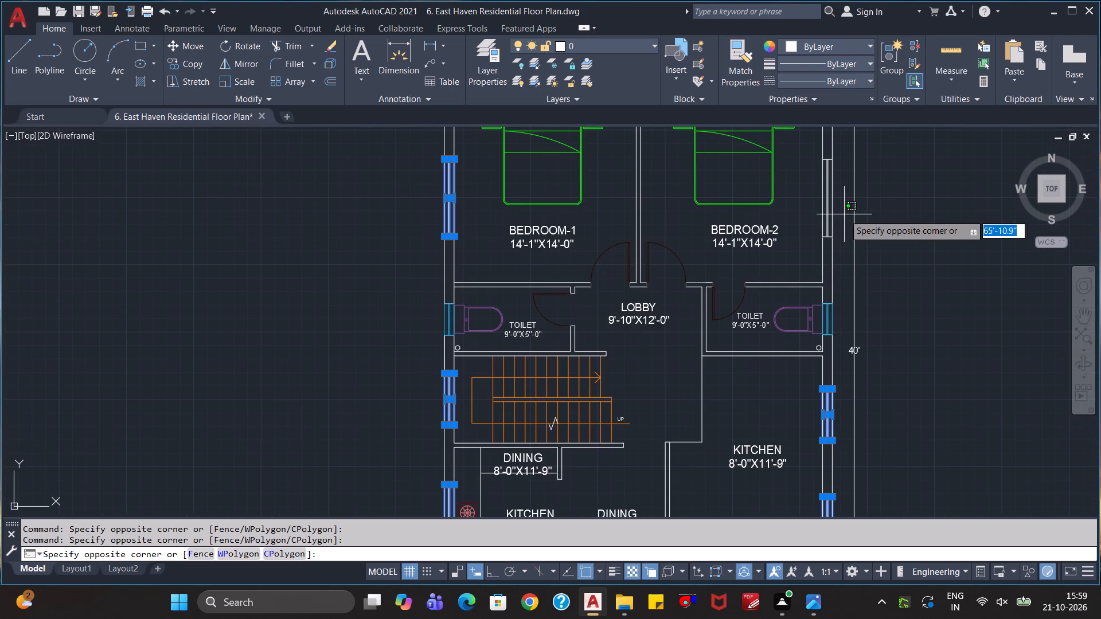
{"action": "left_click", "coordinate": [813, 211]}
{"action": "scroll", "coordinate": [809, 287], "scroll_direction": "down", "scroll_amount": 1}
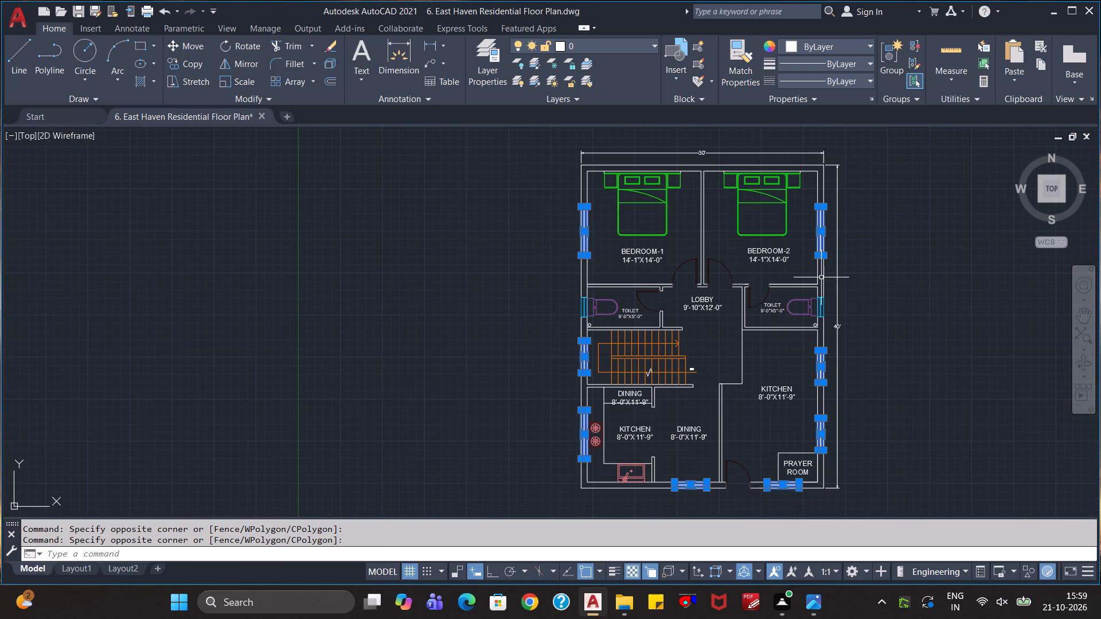
{"action": "scroll", "coordinate": [768, 325], "scroll_direction": "up", "scroll_amount": 2}
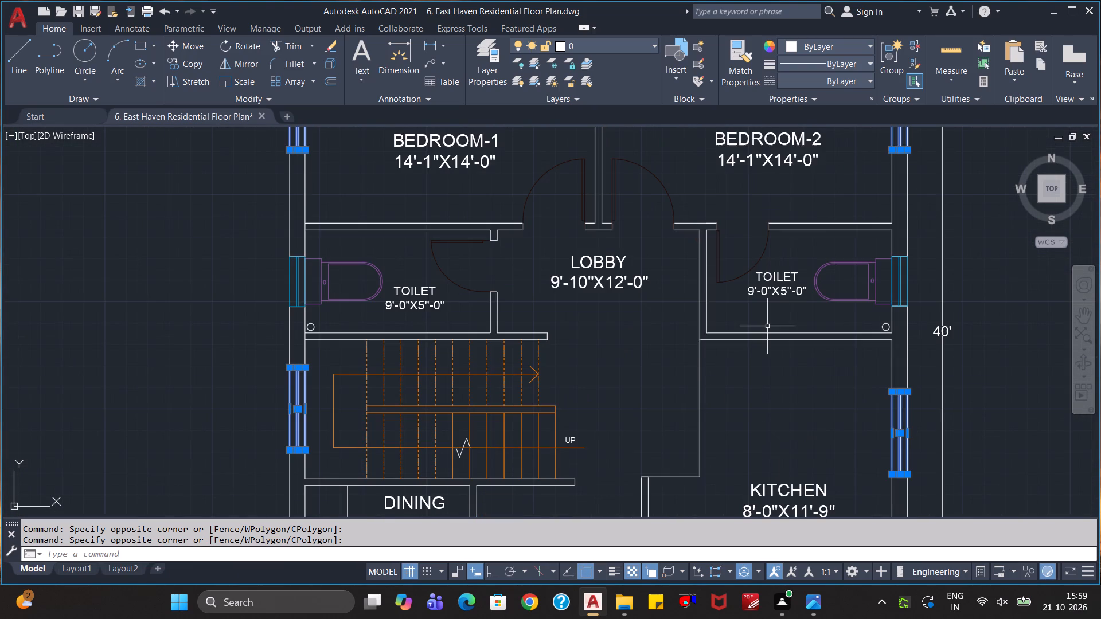
{"action": "scroll", "coordinate": [767, 326], "scroll_direction": "up", "scroll_amount": 1}
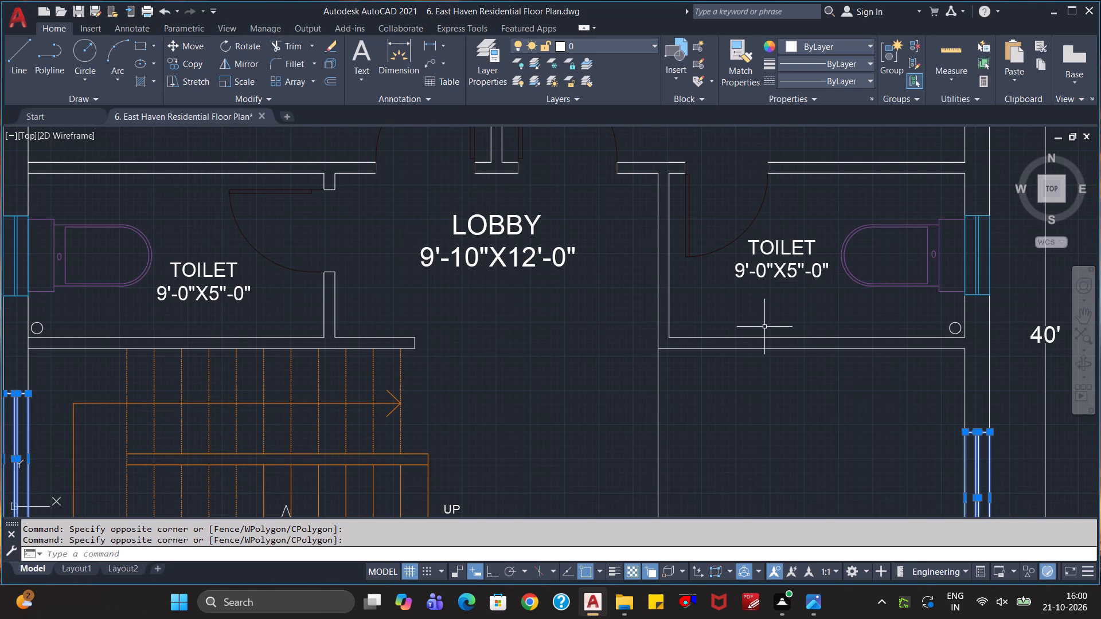
{"action": "scroll", "coordinate": [751, 315], "scroll_direction": "down", "scroll_amount": 3}
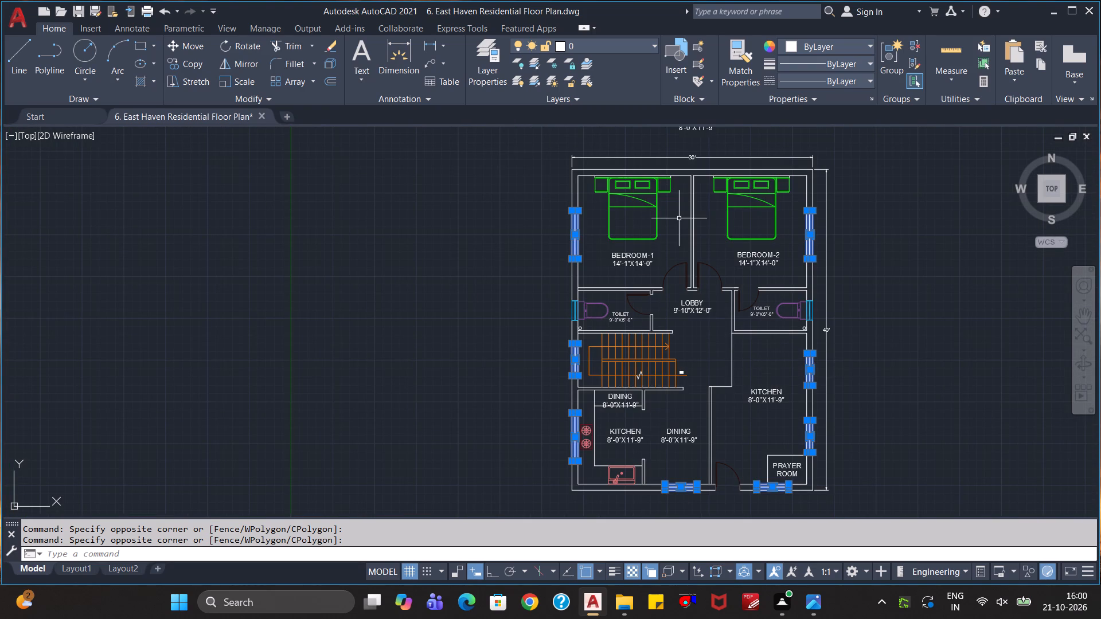
{"action": "left_click", "coordinate": [608, 48]}
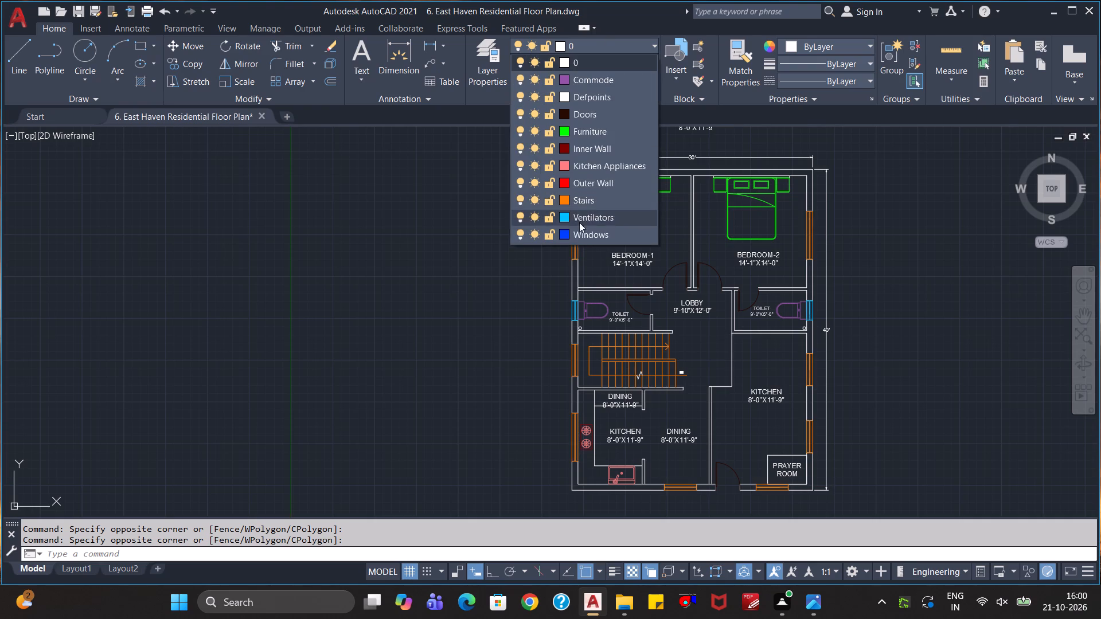
{"action": "left_click", "coordinate": [581, 234]}
{"action": "key", "text": "Escape"}
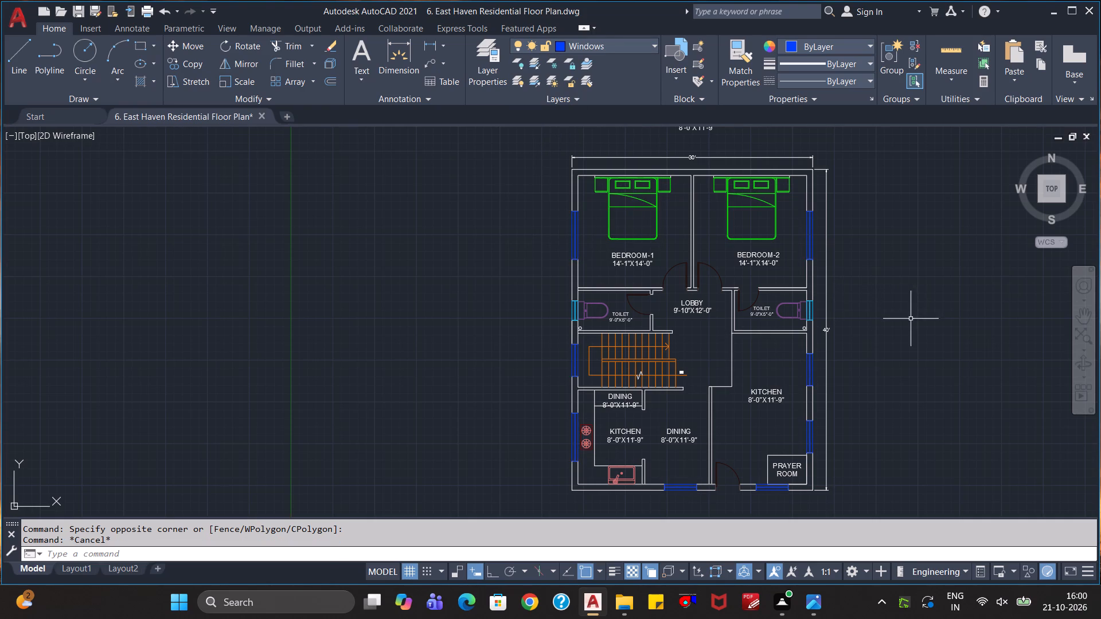
Rename the KITCHEN label in the large room above the prayer room as LIVING HALL.
{"action": "scroll", "coordinate": [894, 346], "scroll_direction": "up", "scroll_amount": 1}
{"action": "scroll", "coordinate": [894, 346], "scroll_direction": "down", "scroll_amount": 1}
{"action": "middle_click_drag", "start_coordinate": [913, 373], "coordinate": [790, 317]}
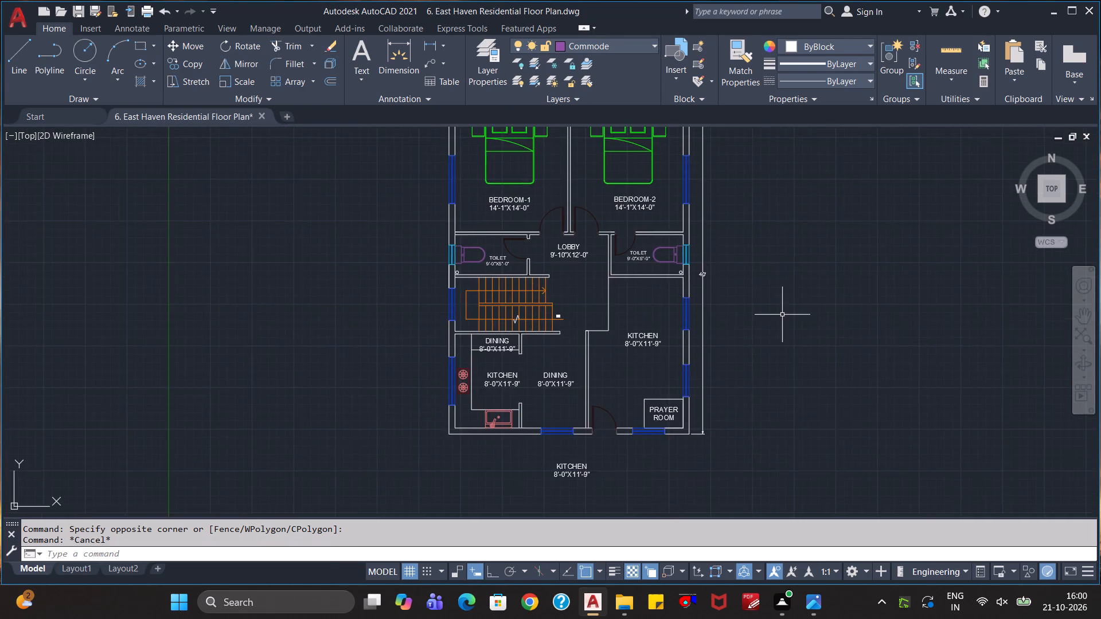
{"action": "scroll", "coordinate": [798, 326], "scroll_direction": "down", "scroll_amount": 1}
{"action": "scroll", "coordinate": [808, 363], "scroll_direction": "up", "scroll_amount": 1}
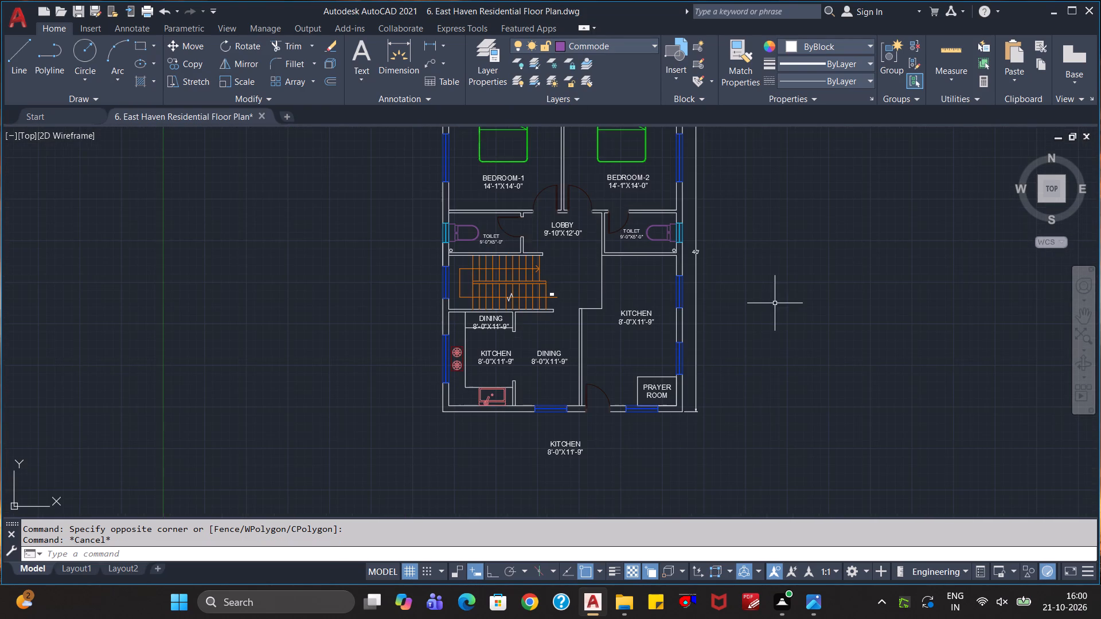
{"action": "middle_click_drag", "start_coordinate": [775, 303], "coordinate": [805, 417]}
{"action": "scroll", "coordinate": [676, 453], "scroll_direction": "up", "scroll_amount": 2}
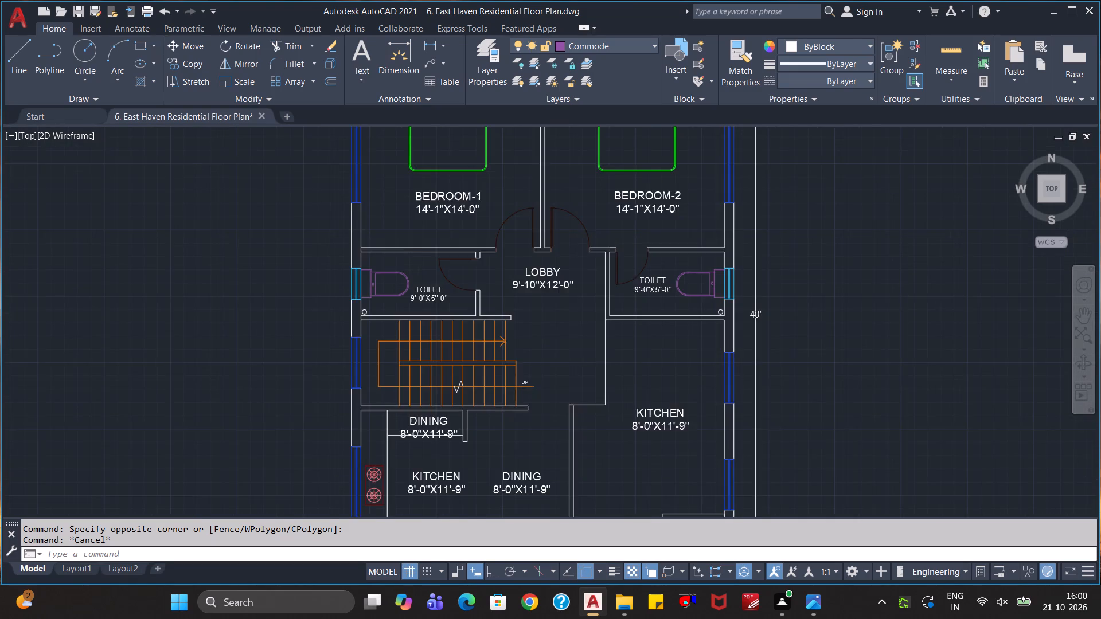
{"action": "double_click", "coordinate": [667, 385]}
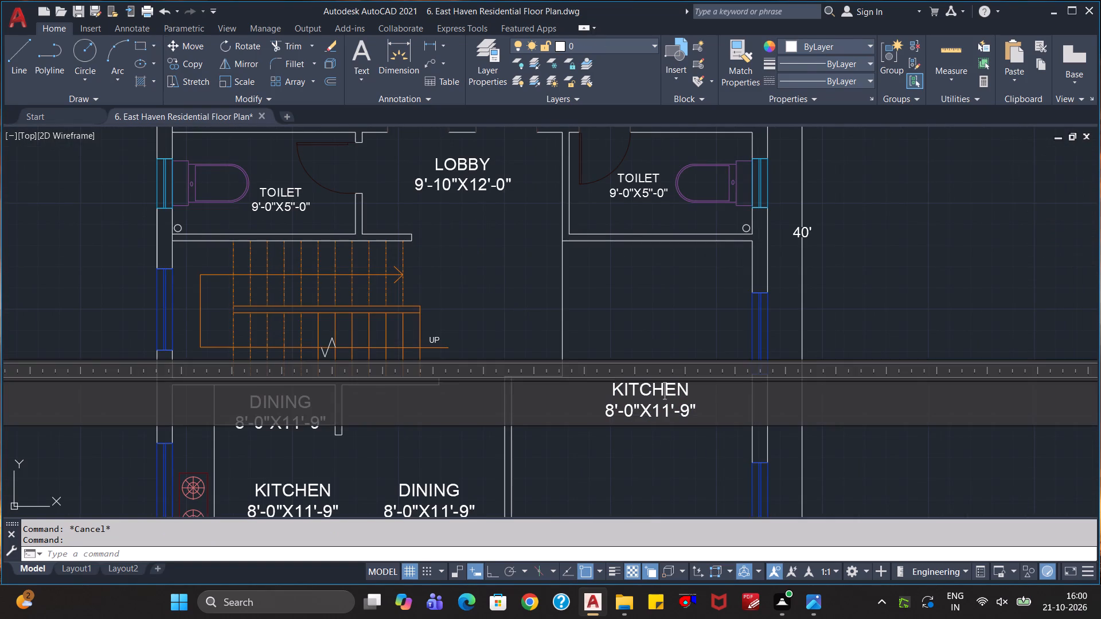
{"action": "left_click_drag", "start_coordinate": [705, 394], "coordinate": [606, 398]}
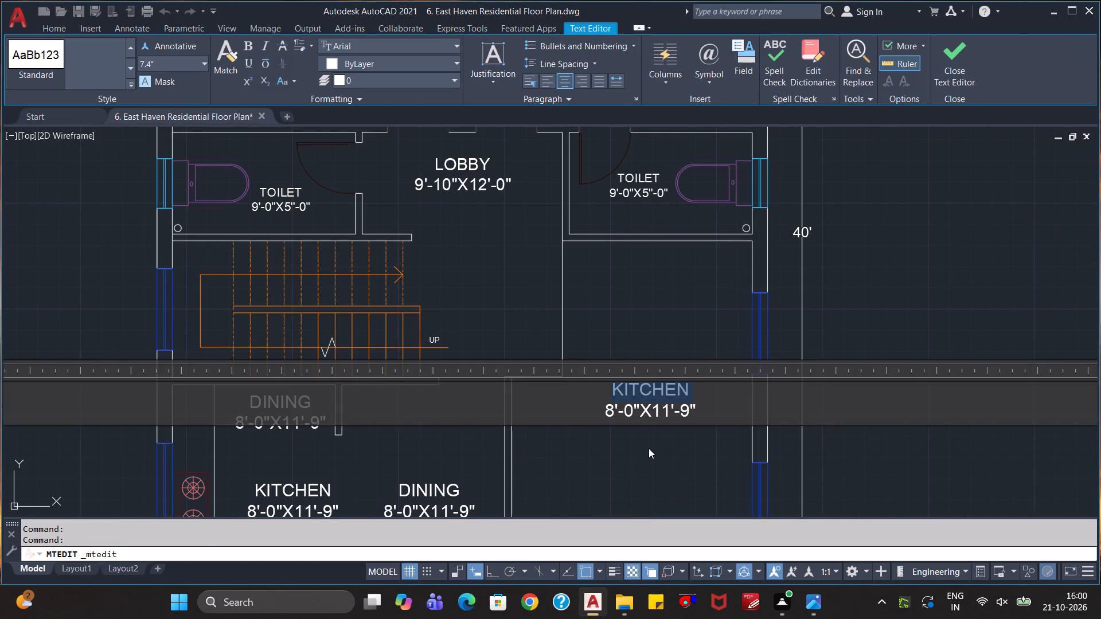
{"action": "key", "text": "shift+l"}
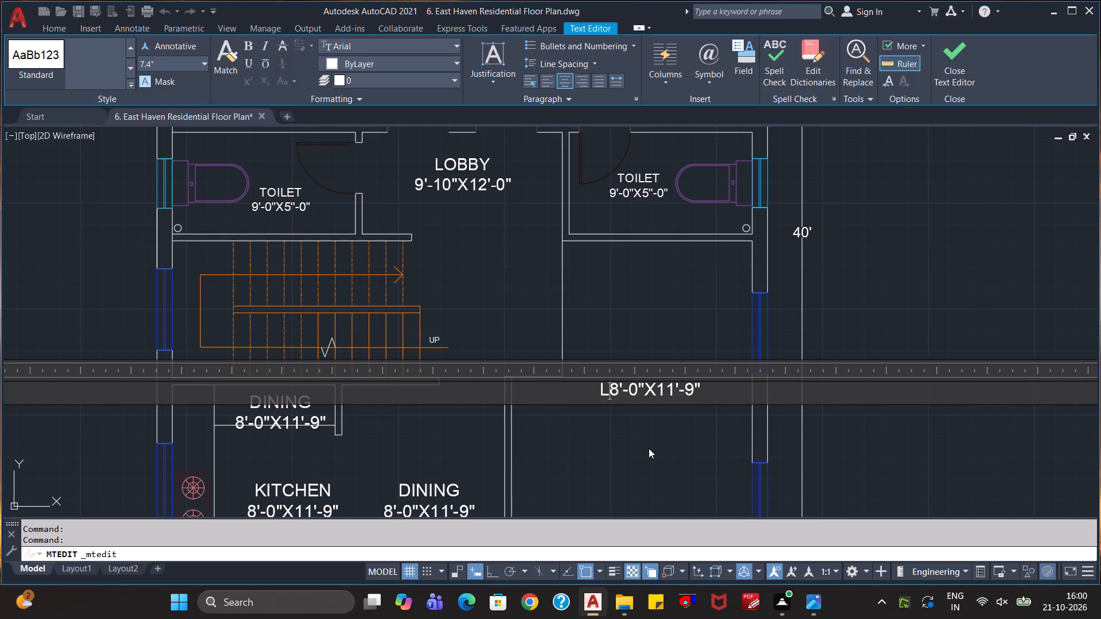
{"action": "type", "text": "IVING HALL"}
{"action": "key", "text": "Return"}
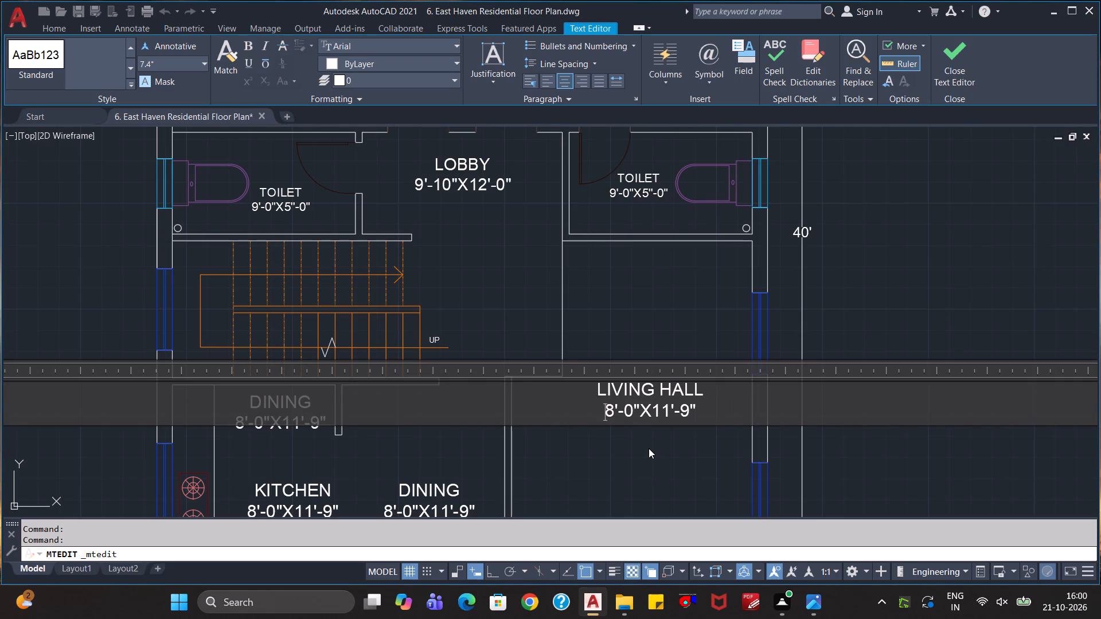
{"action": "left_click", "coordinate": [649, 448]}
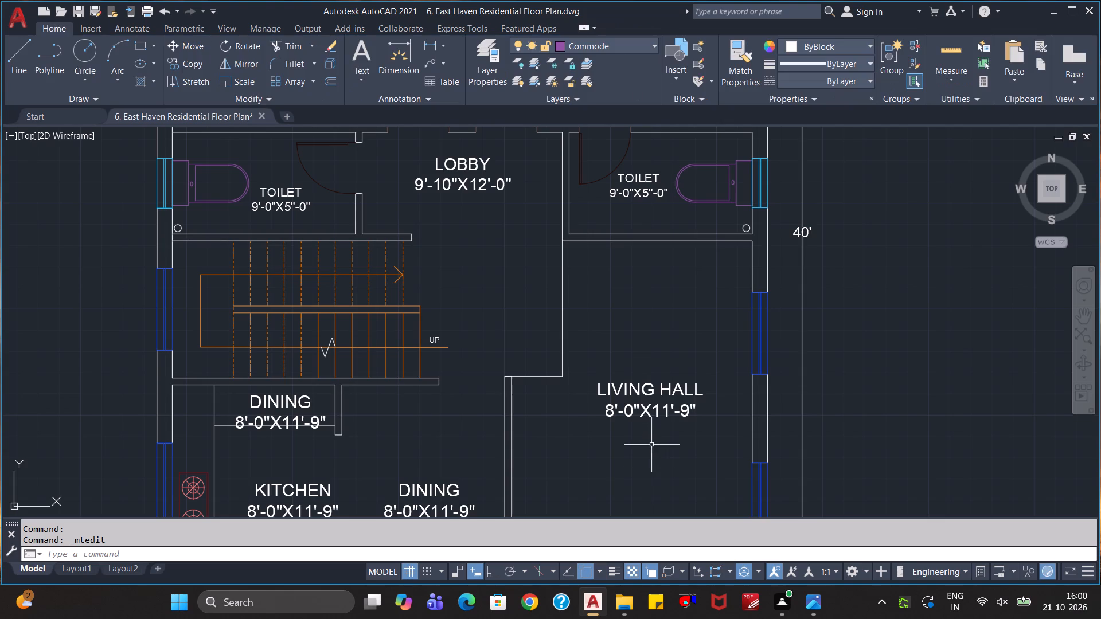
Change the size line of the LIVING HALL label to 11'-10"X18'-8".
{"action": "double_click", "coordinate": [656, 411]}
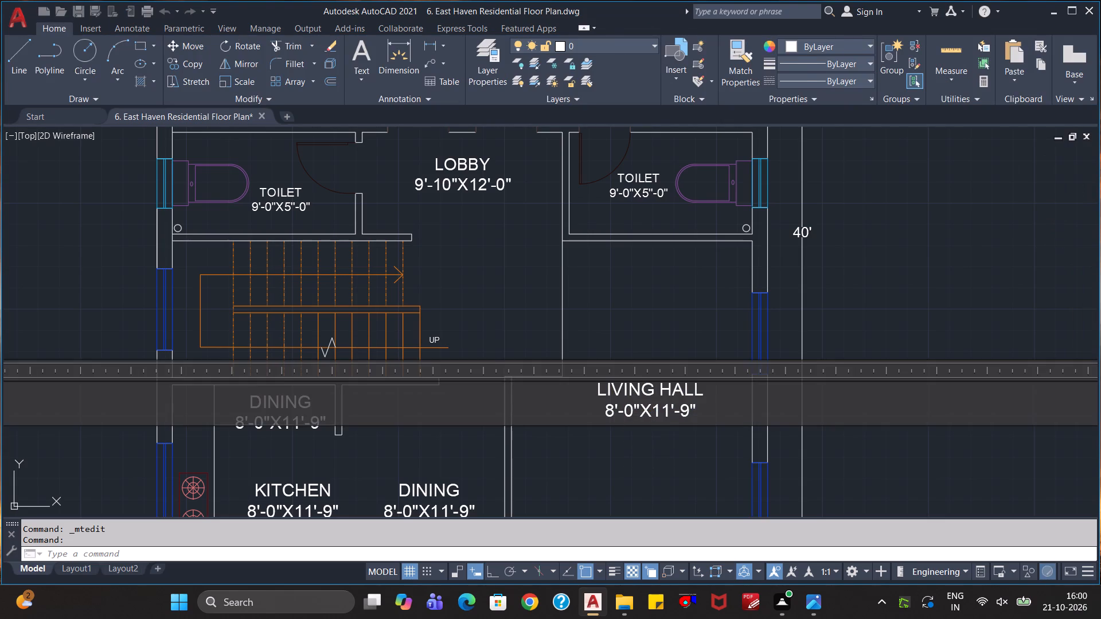
{"action": "left_click", "coordinate": [613, 413]}
{"action": "key", "text": "BackSpace"}
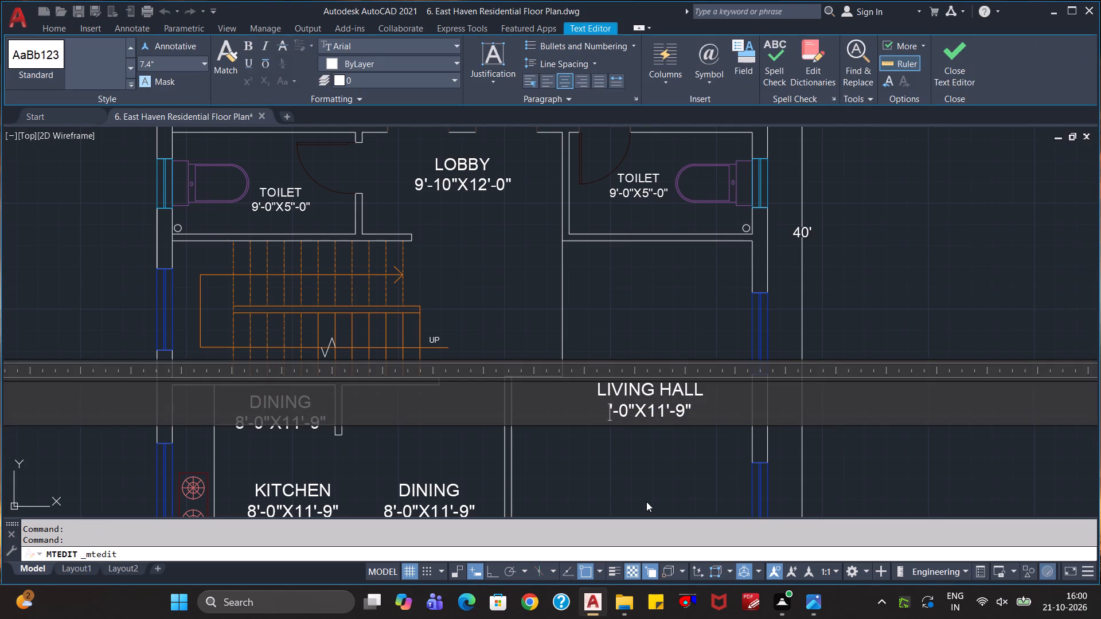
{"action": "type", "text": "11"}
{"action": "key", "text": "Right"}
{"action": "key", "text": "Right"}
{"action": "key", "text": "Right"}
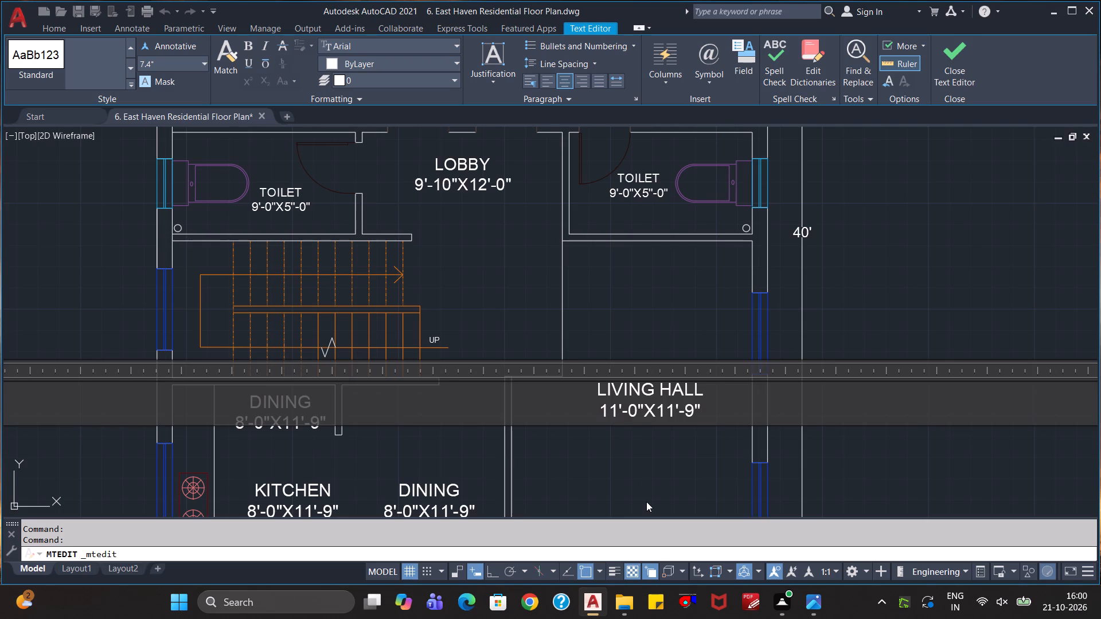
{"action": "key", "text": "BackSpace"}
{"action": "type", "text": "10"}
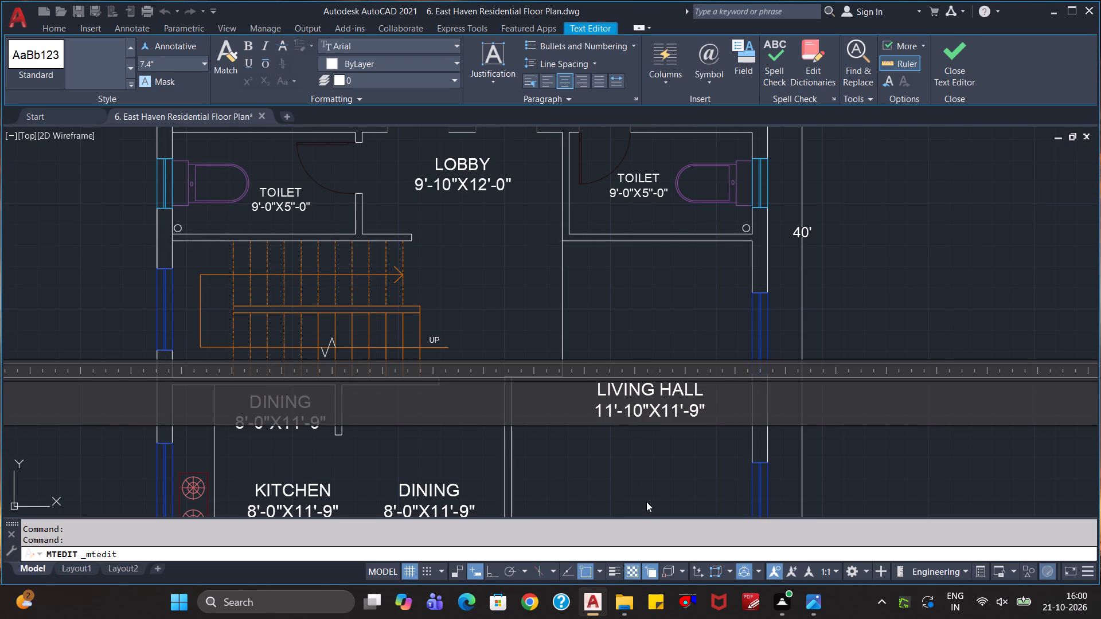
{"action": "key", "text": "Right"}
{"action": "key", "text": "Right"}
{"action": "key", "text": "Right"}
{"action": "key", "text": "Right"}
{"action": "key", "text": "BackSpace"}
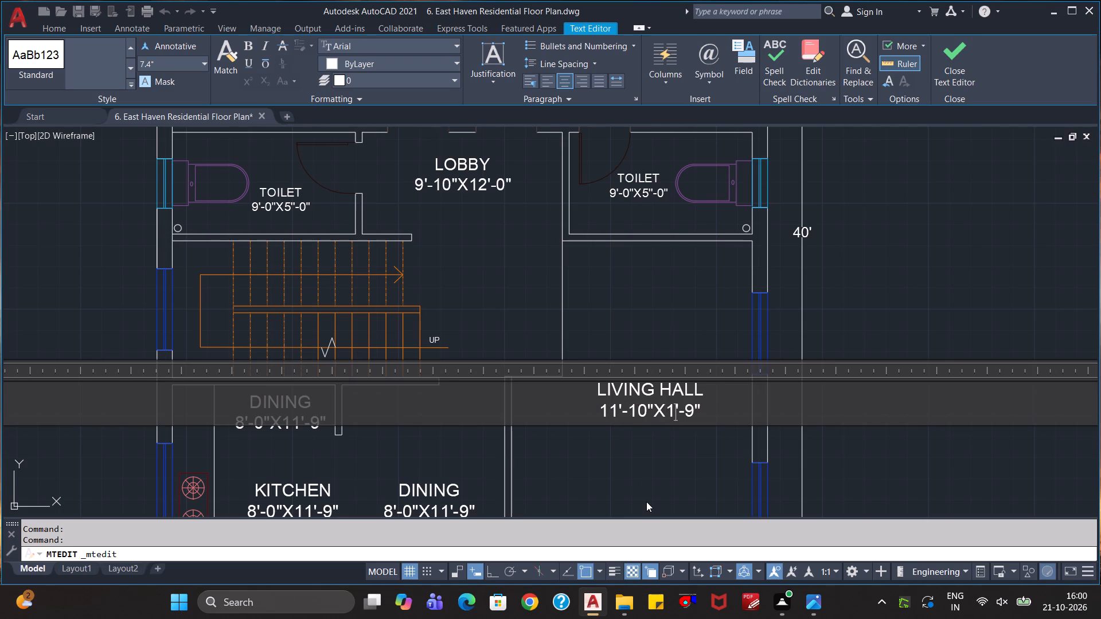
{"action": "key", "text": "BackSpace"}
{"action": "type", "text": "18"}
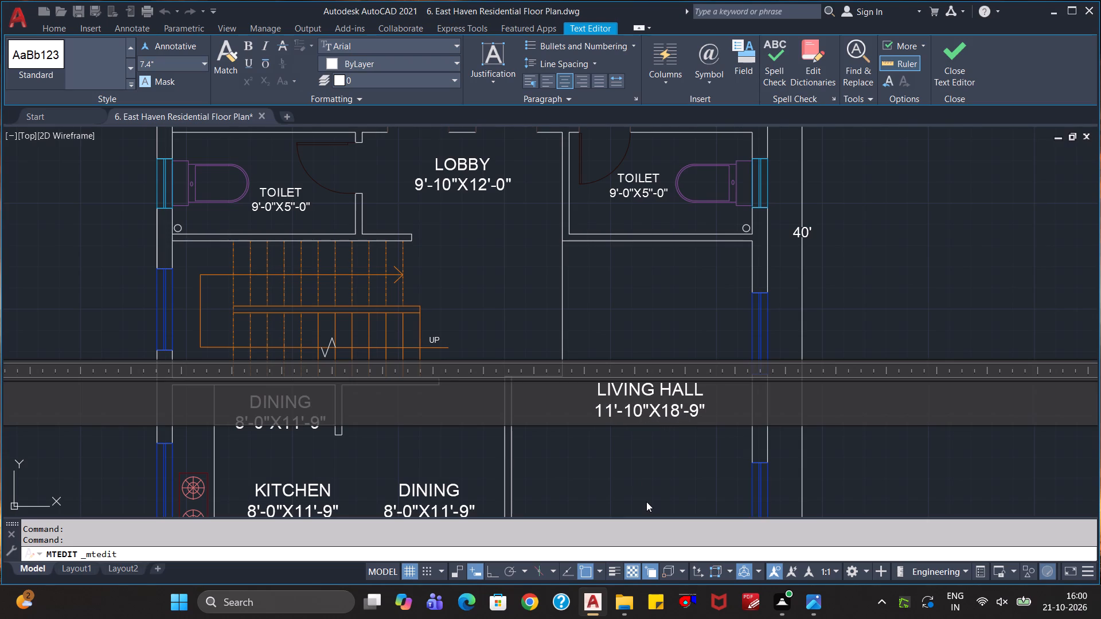
{"action": "key", "text": "Right"}
{"action": "key", "text": "Right"}
{"action": "key", "text": "Right"}
{"action": "key", "text": "BackSpace"}
{"action": "key", "text": "8"}
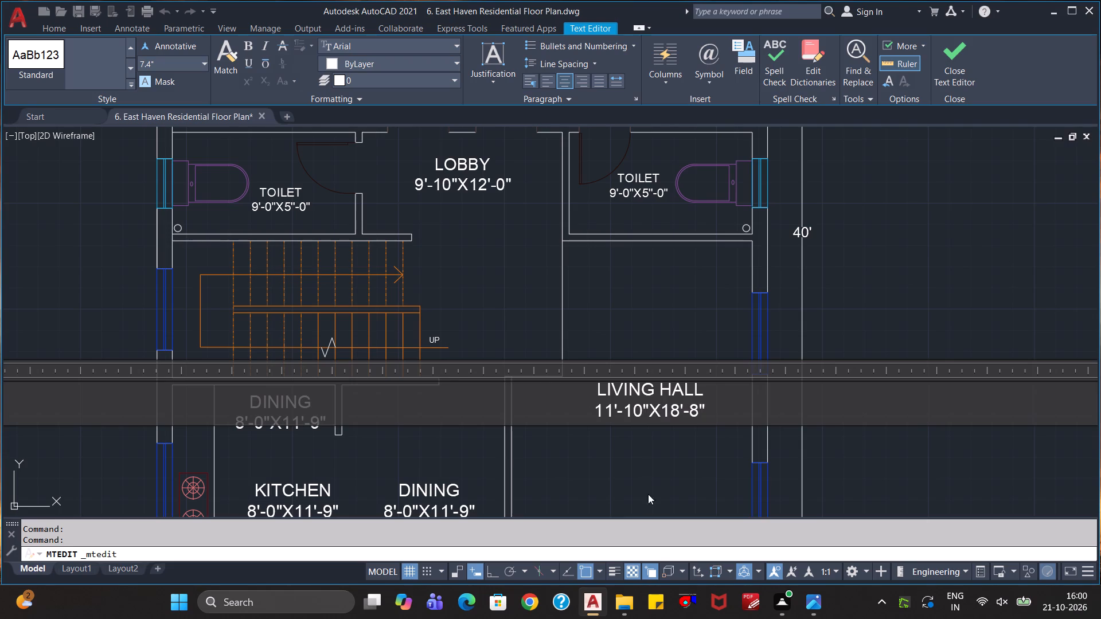
{"action": "left_click", "coordinate": [651, 483]}
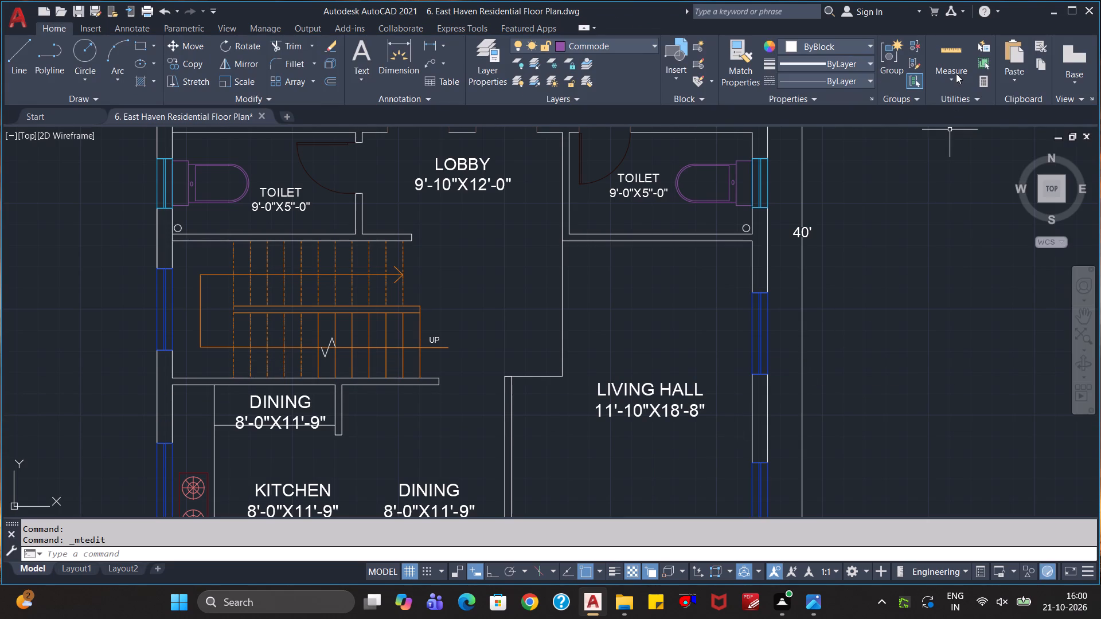
Measure the living hall's clear width and its full length down to the entrance wall.
{"action": "left_click", "coordinate": [954, 58]}
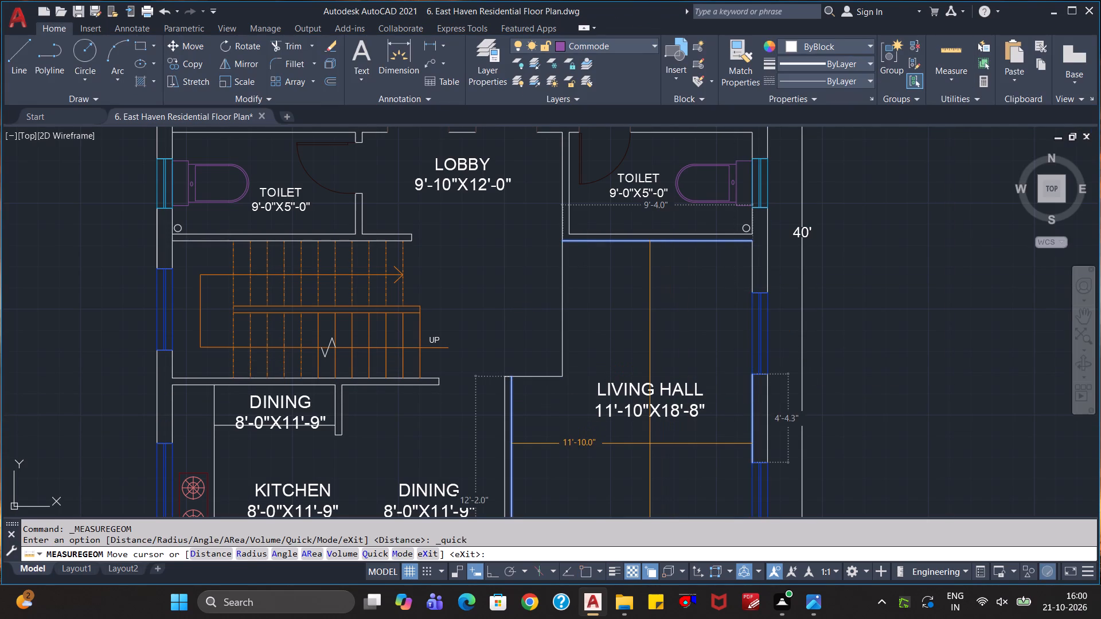
{"action": "scroll", "coordinate": [650, 444], "scroll_direction": "down", "scroll_amount": 2}
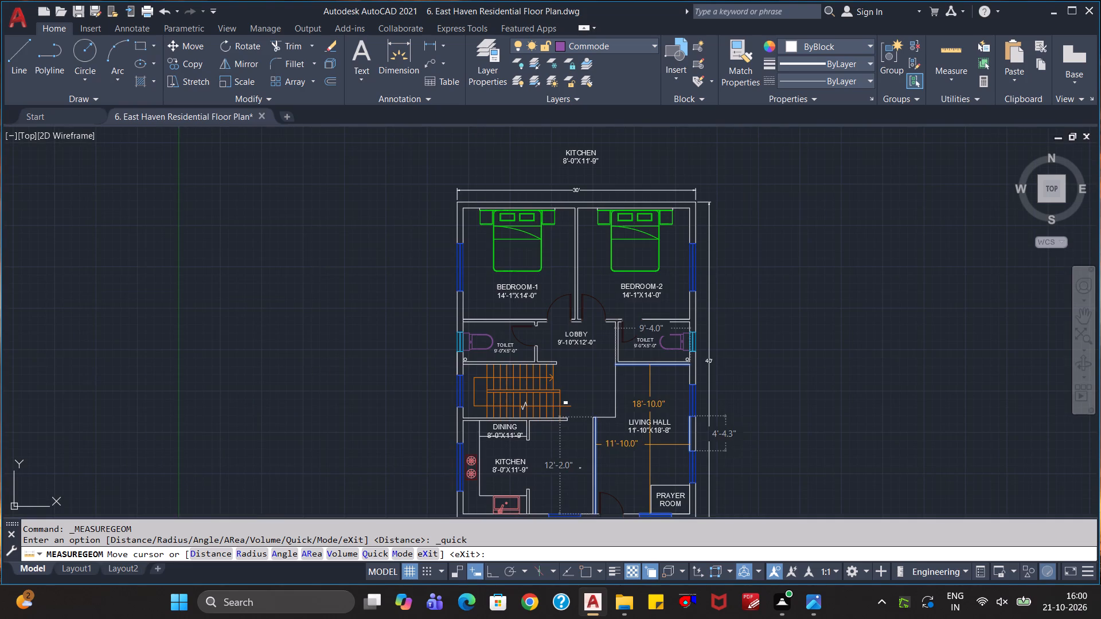
{"action": "scroll", "coordinate": [650, 445], "scroll_direction": "up", "scroll_amount": 1}
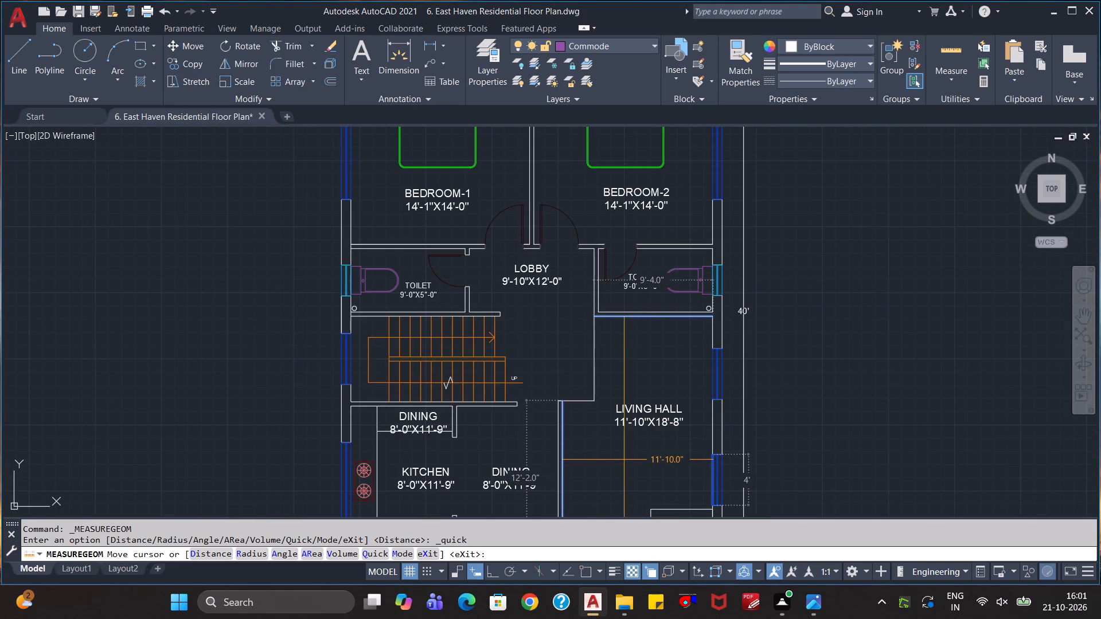
{"action": "scroll", "coordinate": [620, 457], "scroll_direction": "up", "scroll_amount": 1}
{"action": "middle_click_drag", "start_coordinate": [620, 457], "coordinate": [665, 277]}
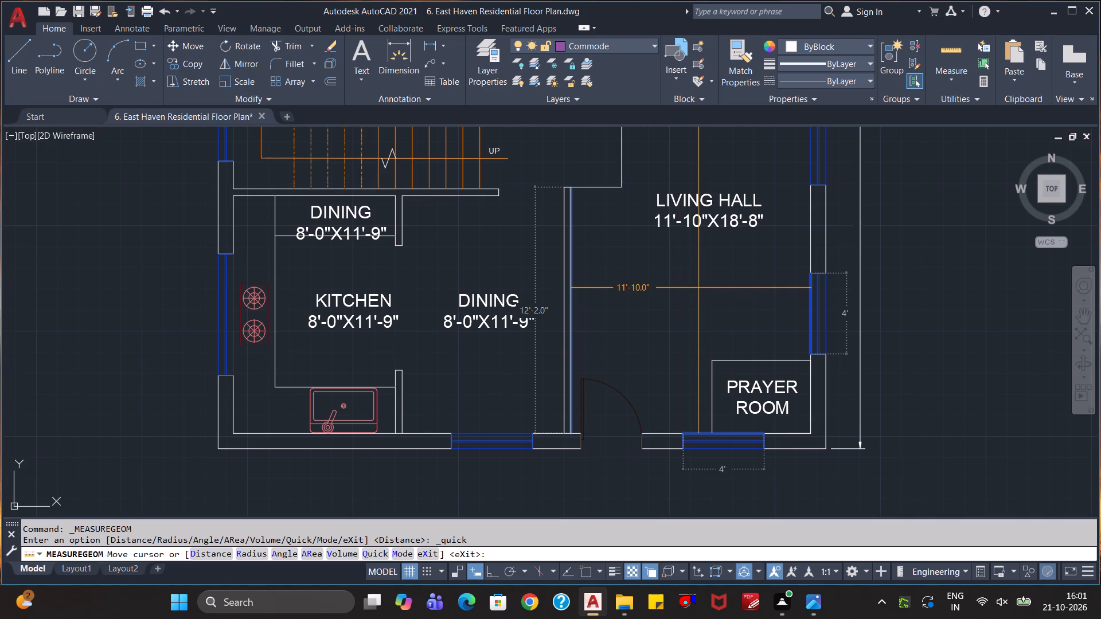
{"action": "middle_click_drag", "start_coordinate": [698, 290], "coordinate": [673, 363]}
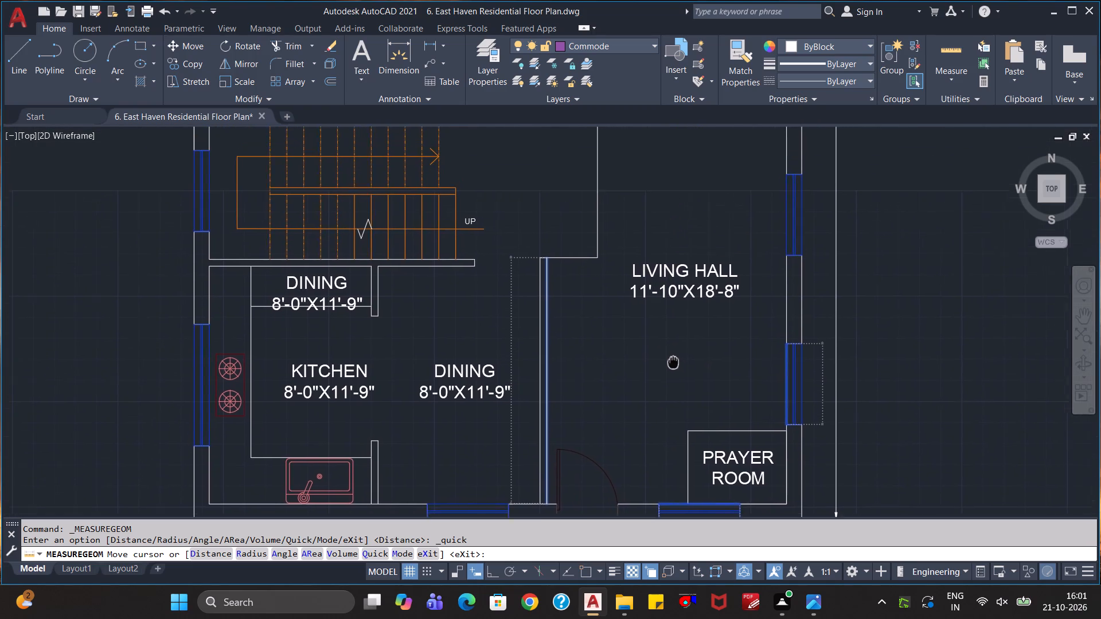
{"action": "middle_click_drag", "start_coordinate": [673, 363], "coordinate": [671, 367]}
{"action": "scroll", "coordinate": [671, 367], "scroll_direction": "down", "scroll_amount": 1}
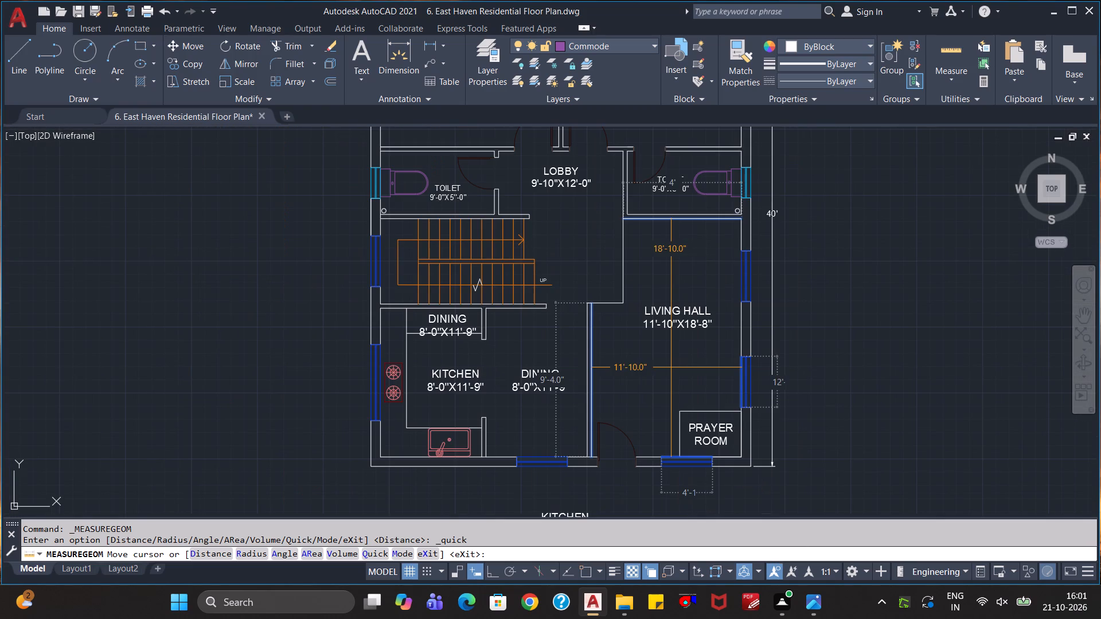
{"action": "key", "text": "Escape"}
Correct the second dimension in the LIVING HALL label to 18'-10".
{"action": "double_click", "coordinate": [706, 324]}
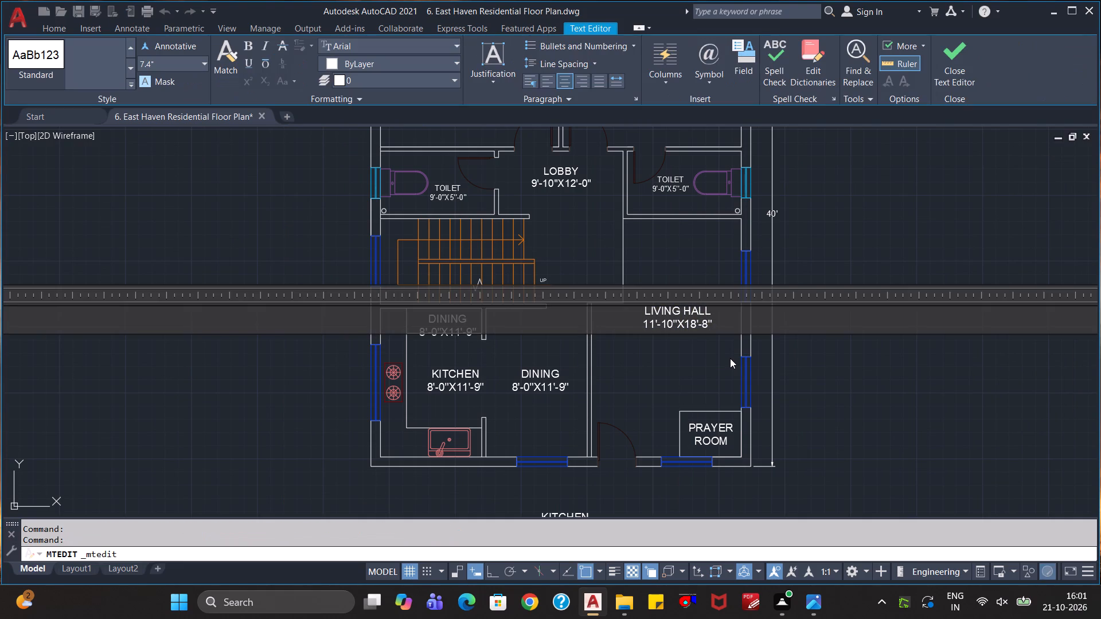
{"action": "key", "text": "BackSpace"}
{"action": "type", "text": "10"}
{"action": "left_click", "coordinate": [662, 363]}
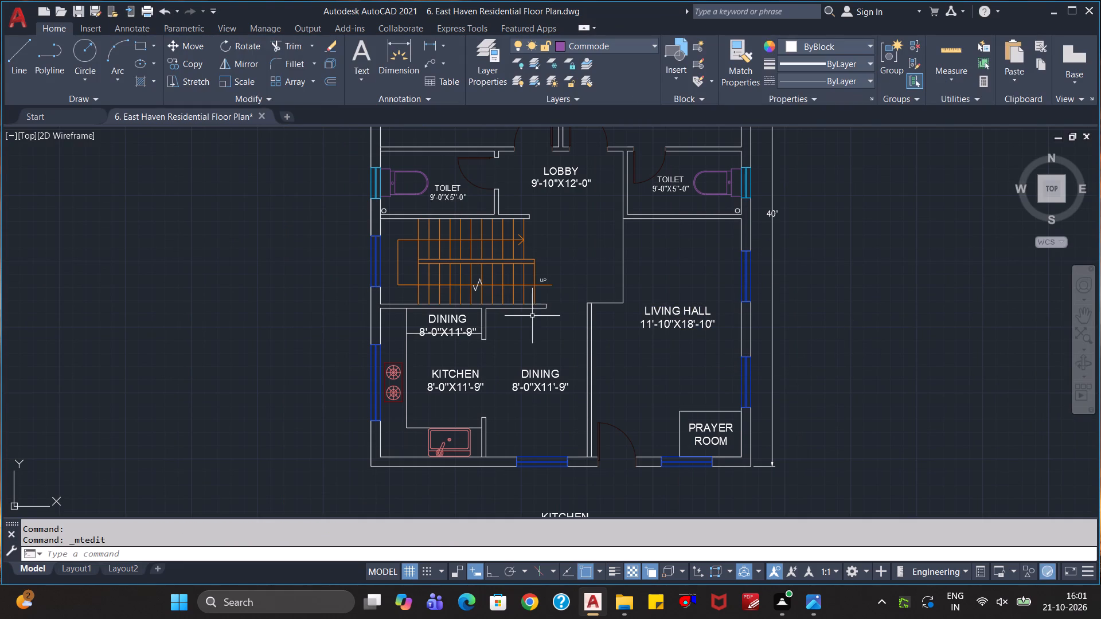
Replace the DINING name and size in the small compartment above the kitchen with CROCKERY, saving the text change.
{"action": "double_click", "coordinate": [460, 320]}
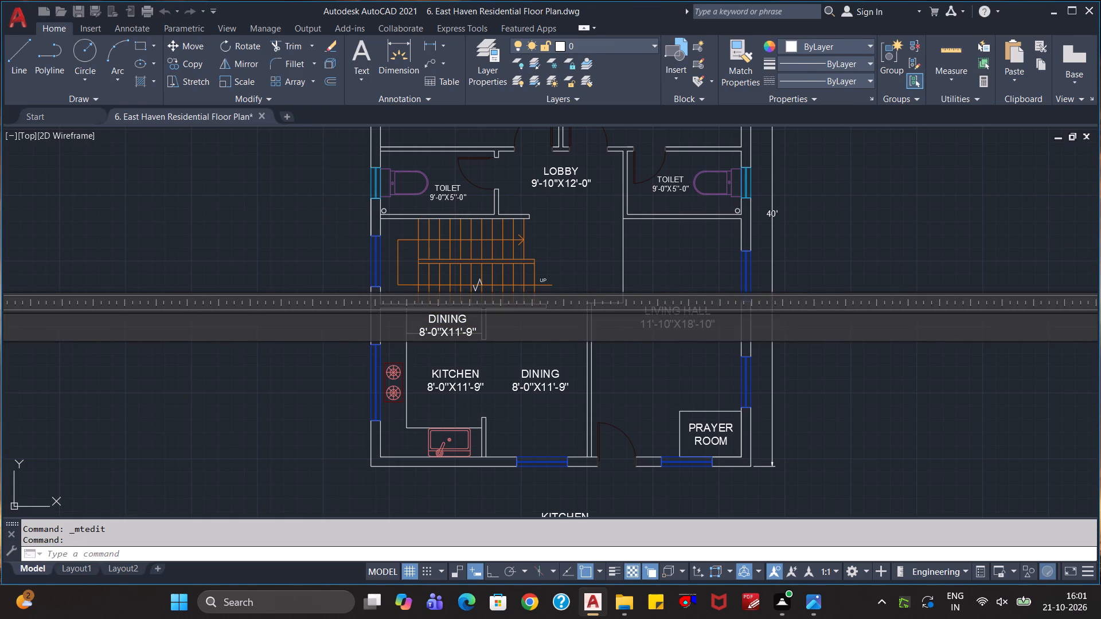
{"action": "left_click", "coordinate": [483, 332]}
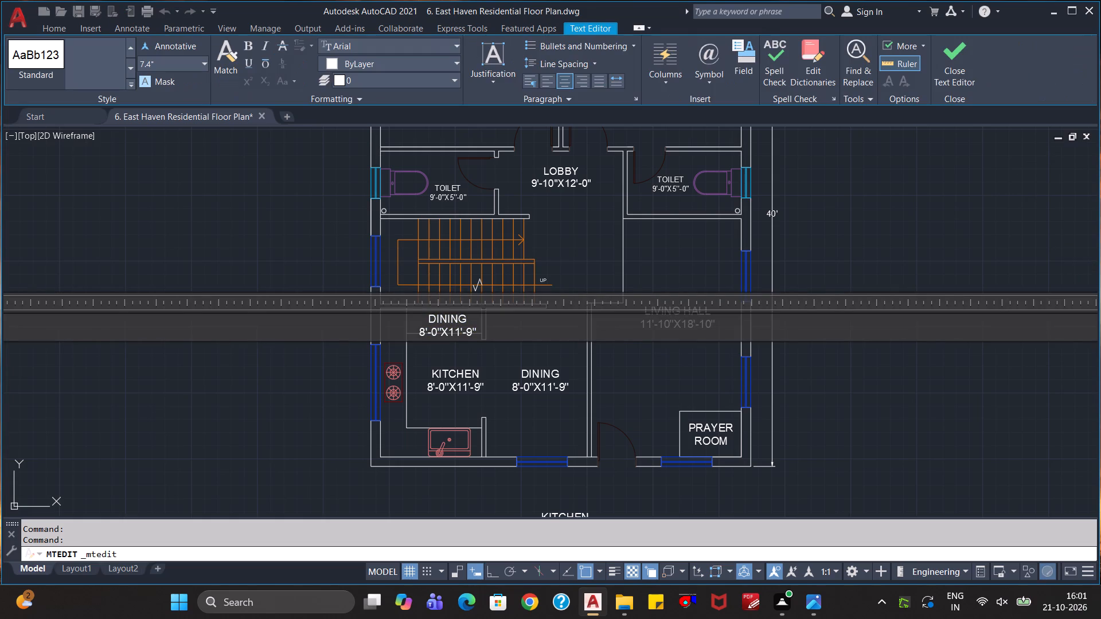
{"action": "key", "text": "BackSpace"}
{"action": "key", "text": "BackSpace"}
{"action": "key", "text": "BackSpace"}
{"action": "key", "text": "BackSpace"}
{"action": "key", "text": "BackSpace"}
{"action": "key", "text": "BackSpace"}
{"action": "key", "text": "BackSpace"}
{"action": "key", "text": "BackSpace"}
{"action": "key", "text": "BackSpace"}
{"action": "key", "text": "BackSpace"}
{"action": "key", "text": "BackSpace"}
{"action": "key", "text": "BackSpace"}
{"action": "key", "text": "BackSpace"}
{"action": "key", "text": "BackSpace"}
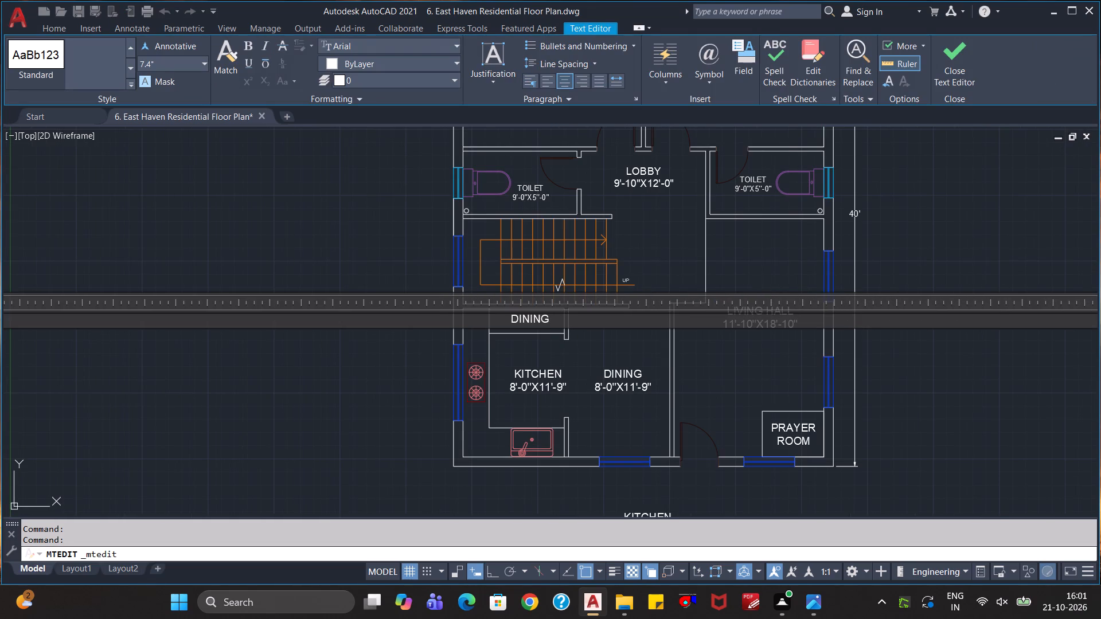
{"action": "key", "text": "BackSpace"}
{"action": "key", "text": "BackSpace"}
{"action": "key", "text": "BackSpace"}
{"action": "key", "text": "BackSpace"}
{"action": "key", "text": "BackSpace"}
{"action": "key", "text": "BackSpace"}
{"action": "type", "text": "CROCKERY"}
{"action": "key", "text": "Escape"}
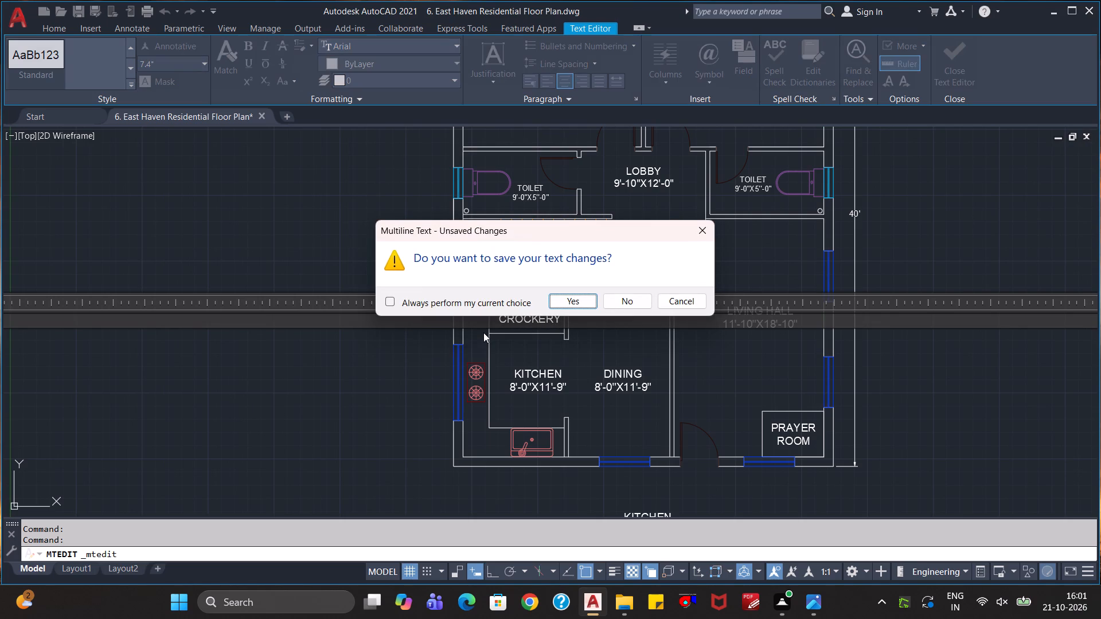
{"action": "left_click", "coordinate": [572, 301]}
Move the CROCKERY label about 3 inches down and toward the stove side to centre it in its compartment.
{"action": "scroll", "coordinate": [593, 356], "scroll_direction": "down", "scroll_amount": 1}
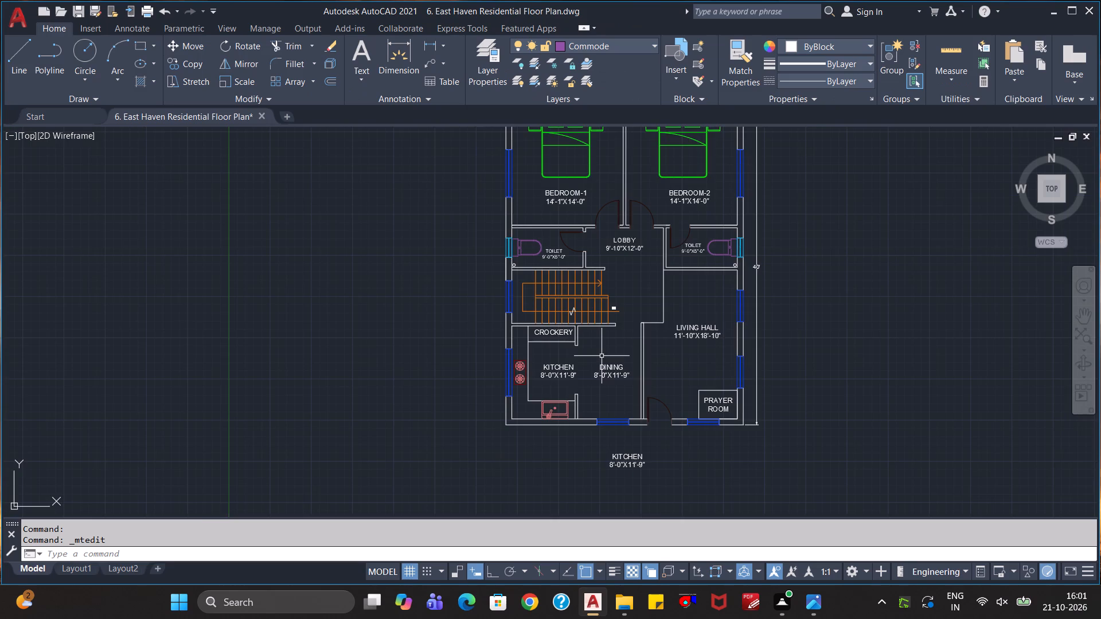
{"action": "scroll", "coordinate": [605, 356], "scroll_direction": "up", "scroll_amount": 2}
{"action": "left_click", "coordinate": [502, 300]}
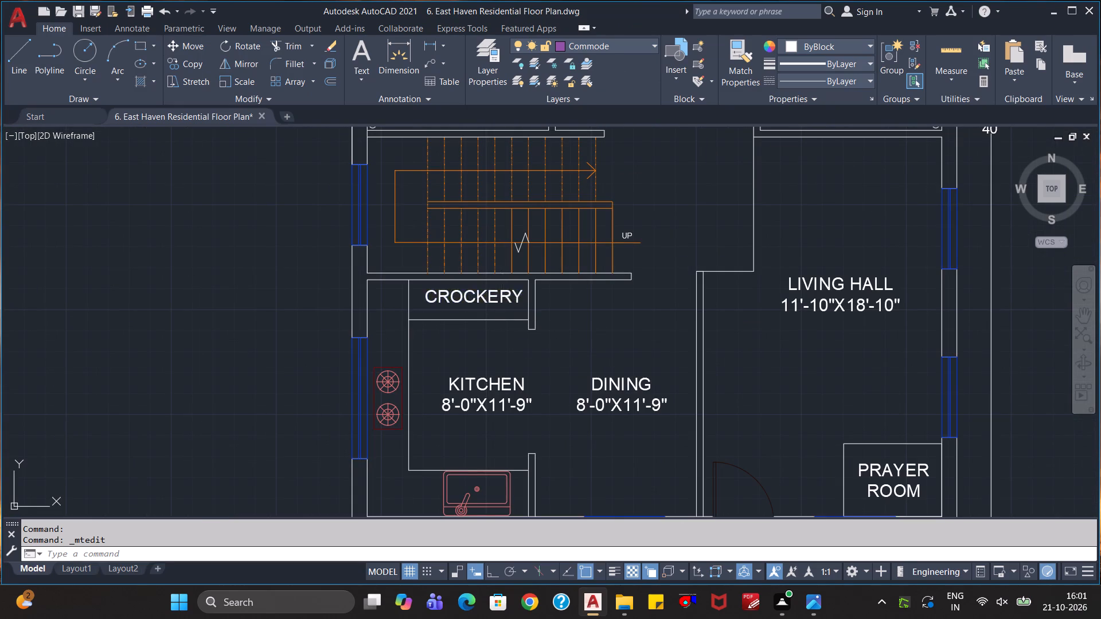
{"action": "key", "text": "m"}
{"action": "key", "text": "Return"}
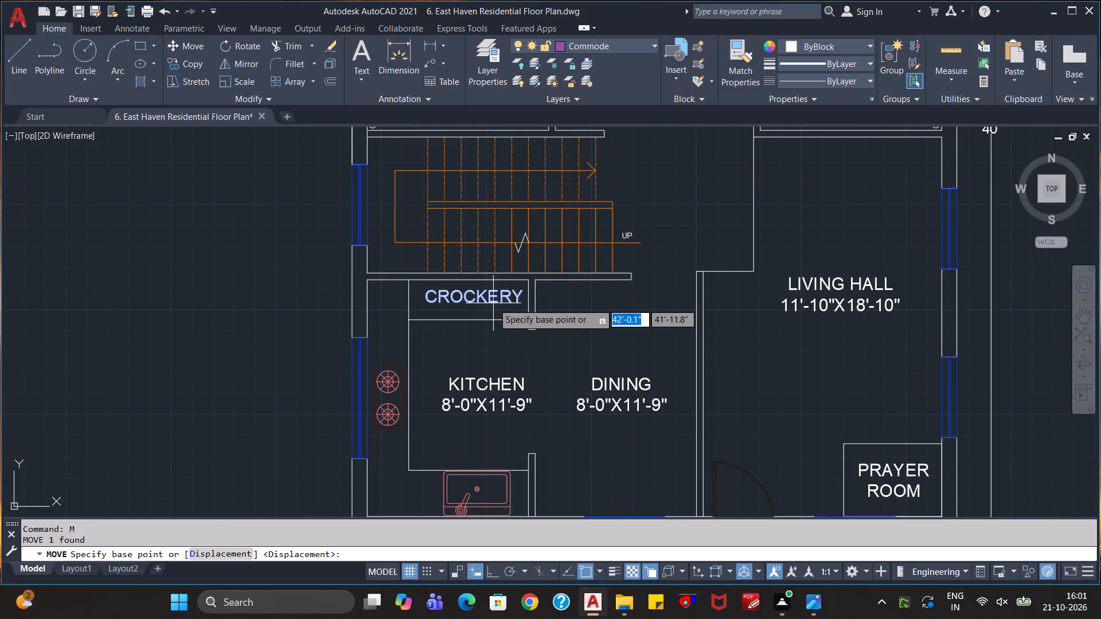
{"action": "left_click", "coordinate": [491, 301]}
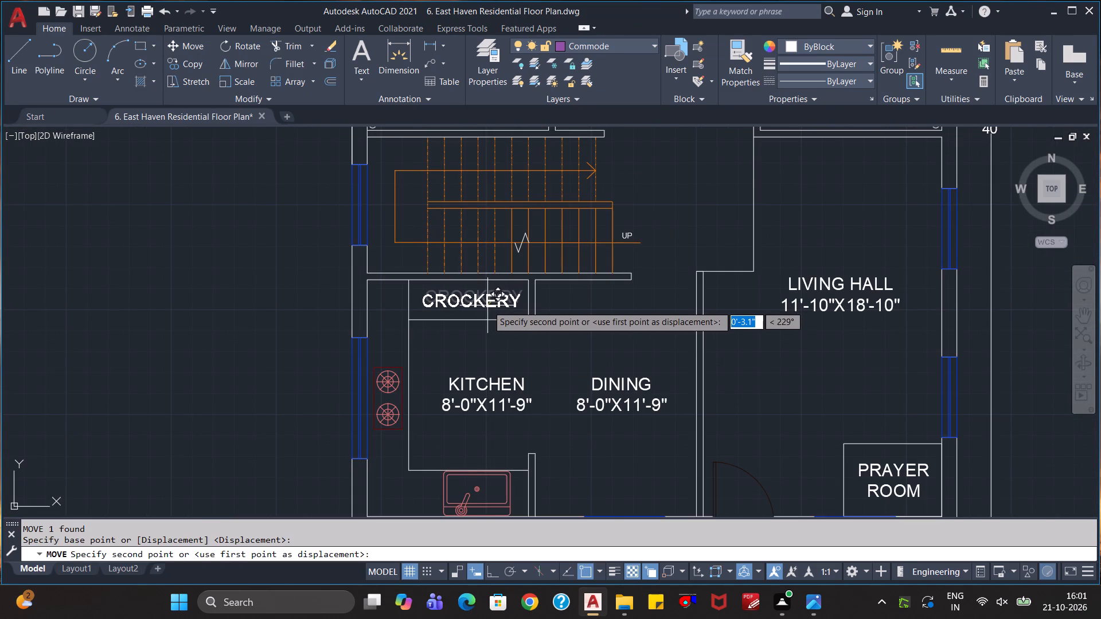
{"action": "left_click", "coordinate": [488, 305]}
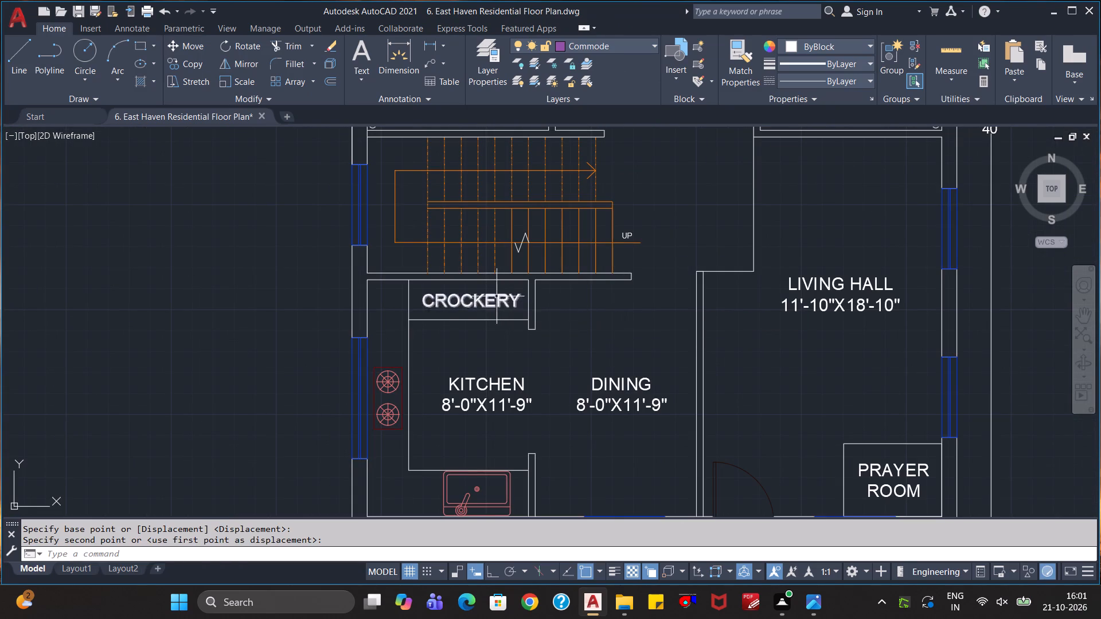
Scale the CROCKERY label down to about 0.7 of its size, using a base point on the text.
{"action": "left_click", "coordinate": [497, 296]}
{"action": "type", "text": "SC"}
{"action": "key", "text": "Return"}
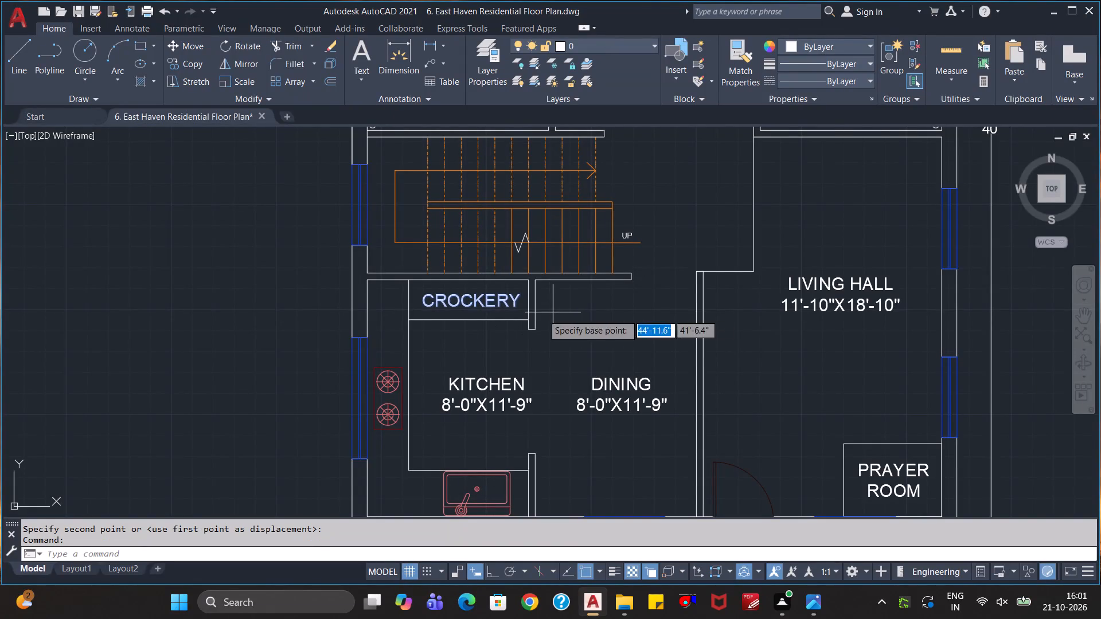
{"action": "left_click", "coordinate": [489, 300]}
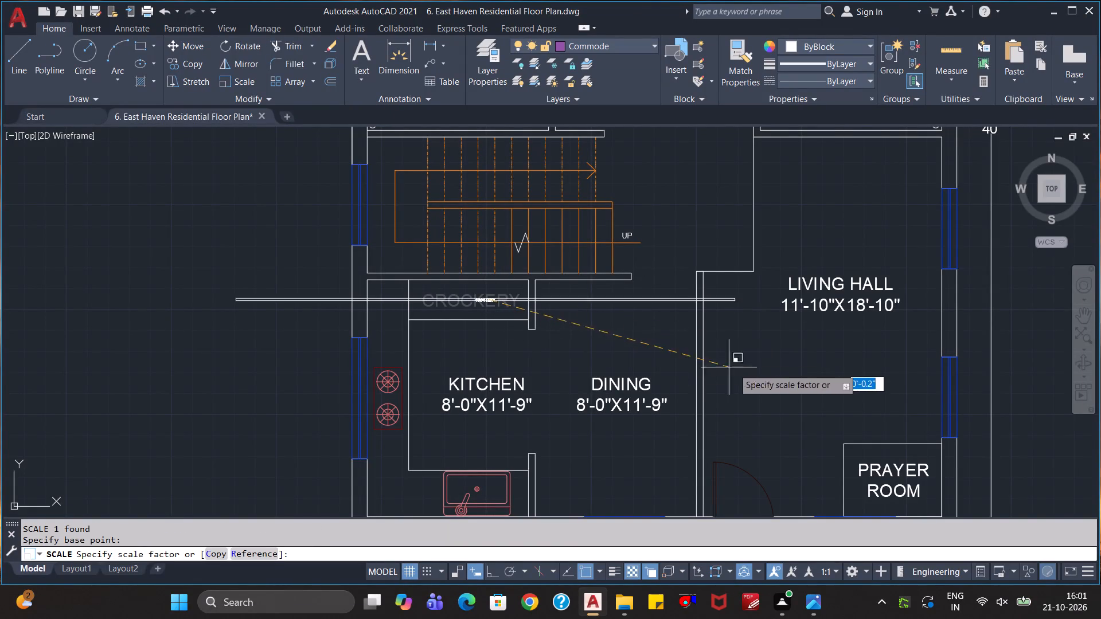
{"action": "middle_click_drag", "start_coordinate": [962, 403], "coordinate": [715, 350]}
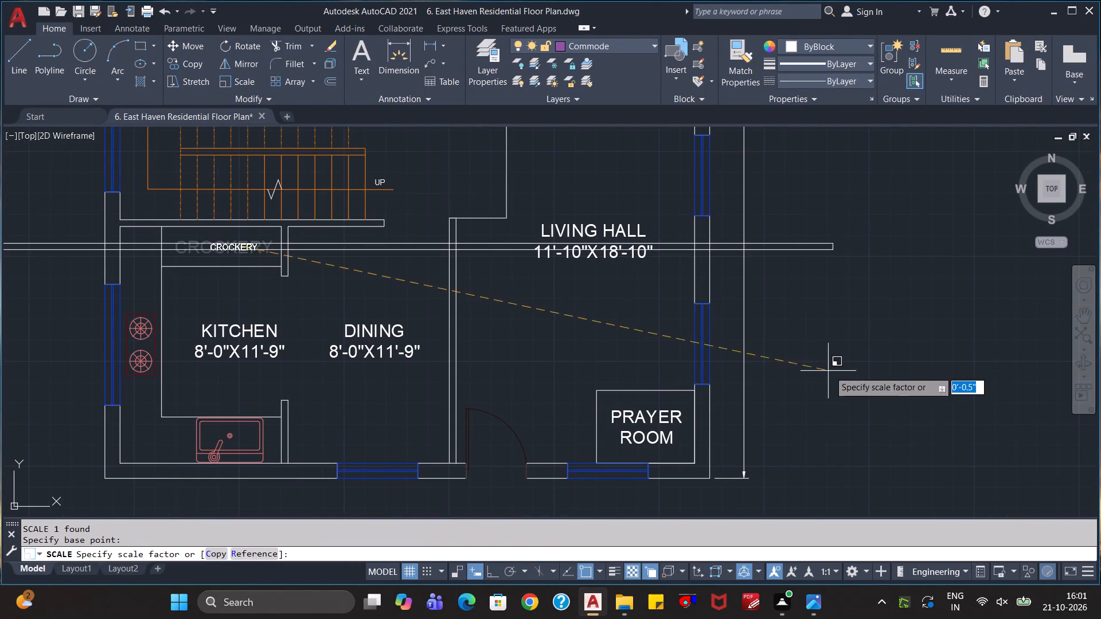
{"action": "scroll", "coordinate": [887, 377], "scroll_direction": "down", "scroll_amount": 2}
{"action": "middle_click_drag", "start_coordinate": [892, 381], "coordinate": [859, 356]}
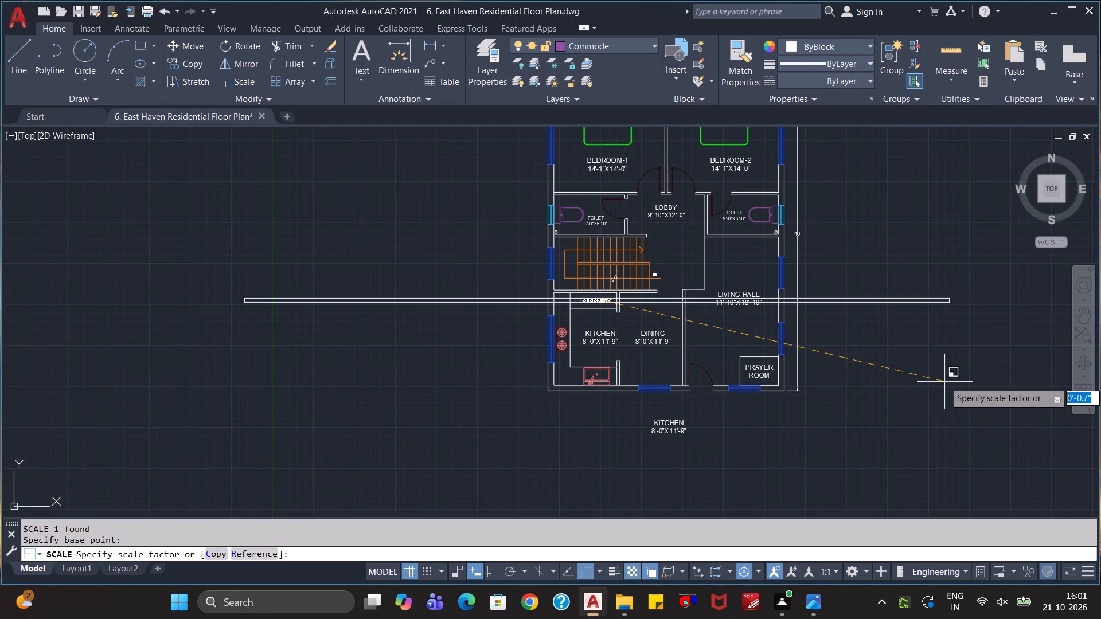
{"action": "left_click", "coordinate": [944, 382]}
{"action": "scroll", "coordinate": [820, 374], "scroll_direction": "up", "scroll_amount": 3}
{"action": "scroll", "coordinate": [457, 298], "scroll_direction": "down", "scroll_amount": 1}
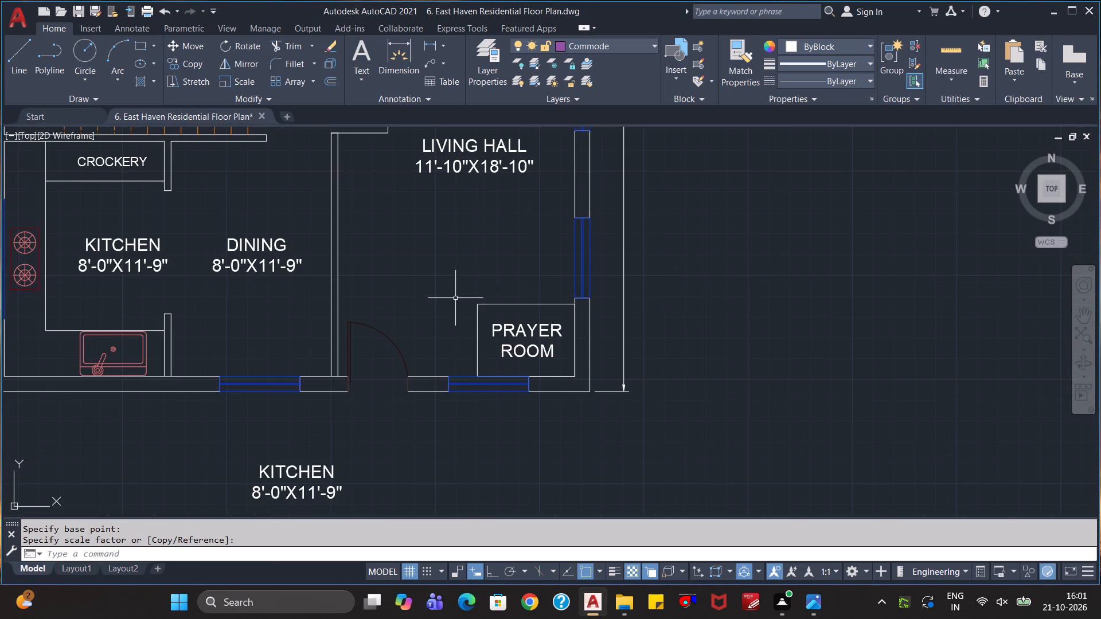
{"action": "scroll", "coordinate": [416, 281], "scroll_direction": "down", "scroll_amount": 1}
{"action": "middle_click_drag", "start_coordinate": [416, 281], "coordinate": [563, 312]}
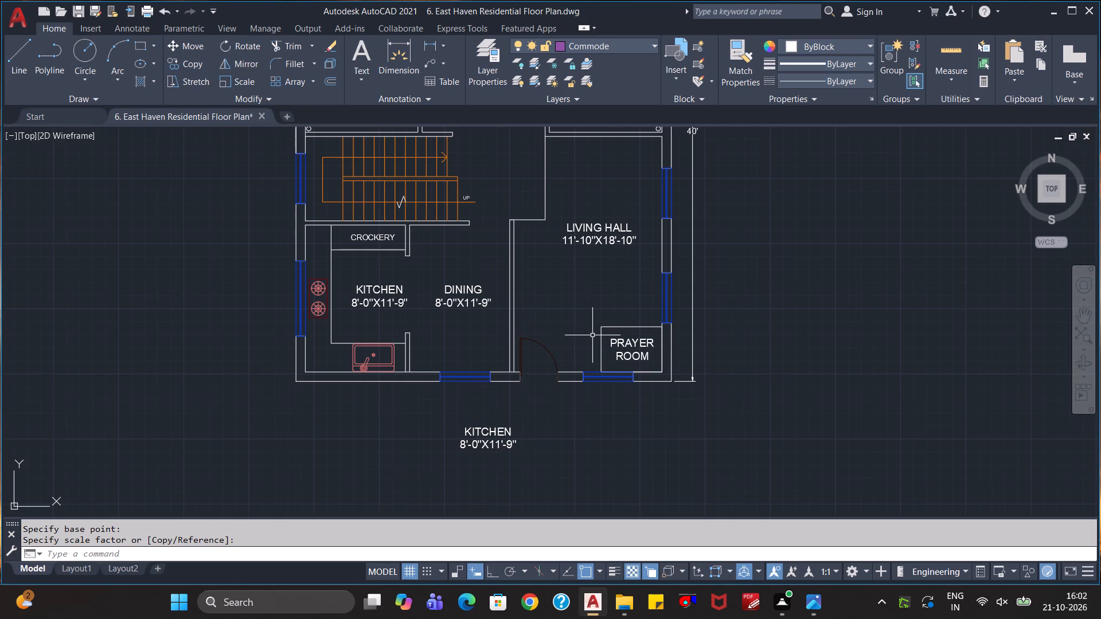
Quick-measure the spacing between the walls in the kitchen area.
{"action": "left_click", "coordinate": [936, 52]}
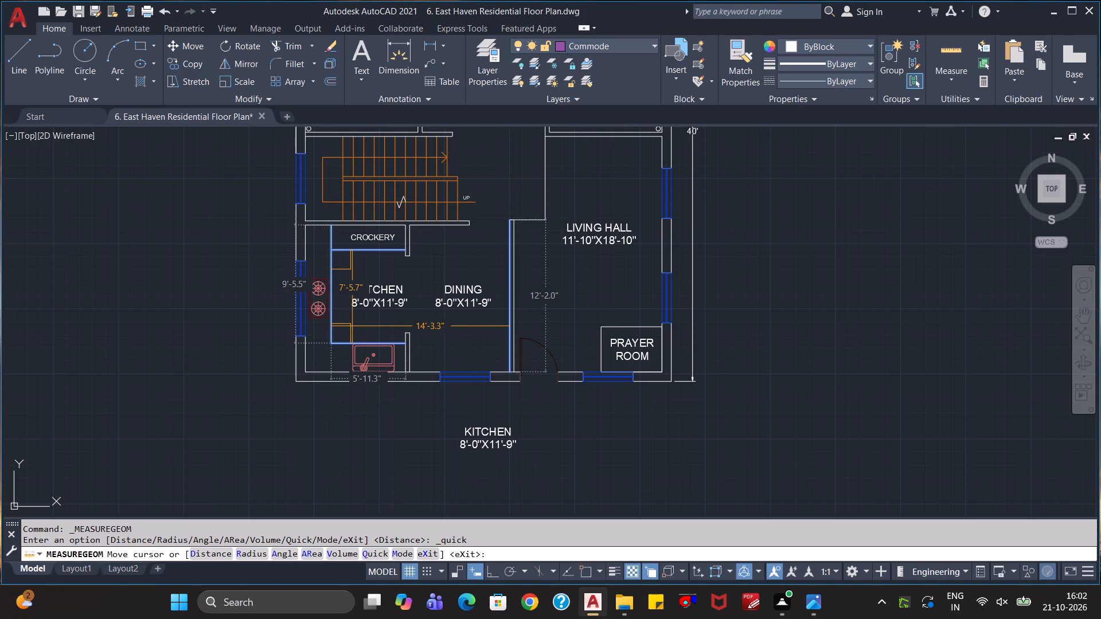
{"action": "key", "text": "Escape"}
{"action": "key", "text": "Escape"}
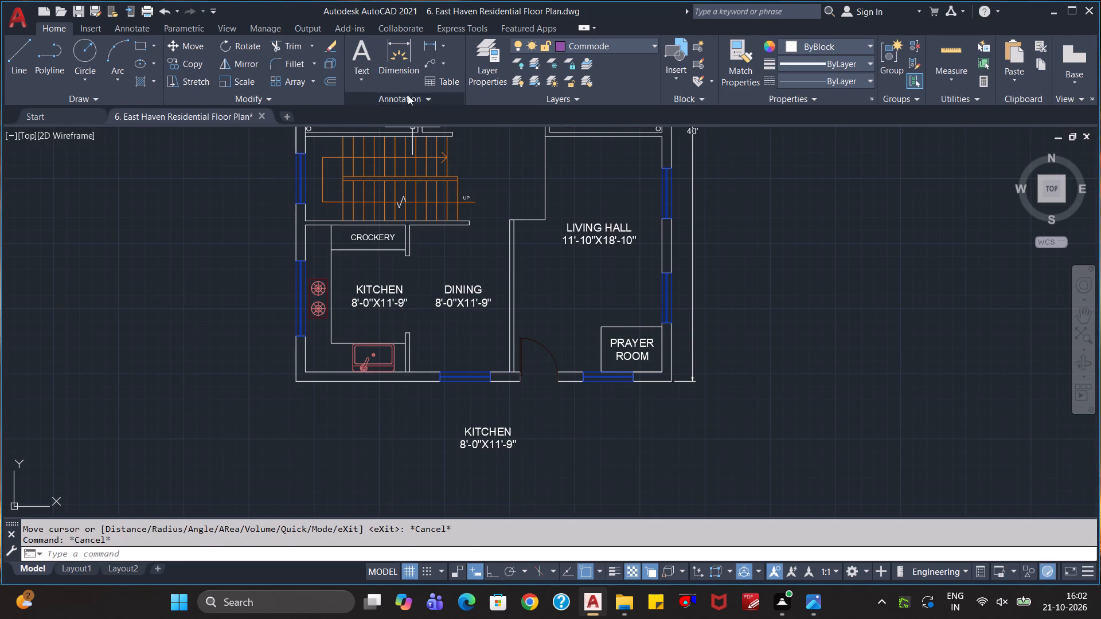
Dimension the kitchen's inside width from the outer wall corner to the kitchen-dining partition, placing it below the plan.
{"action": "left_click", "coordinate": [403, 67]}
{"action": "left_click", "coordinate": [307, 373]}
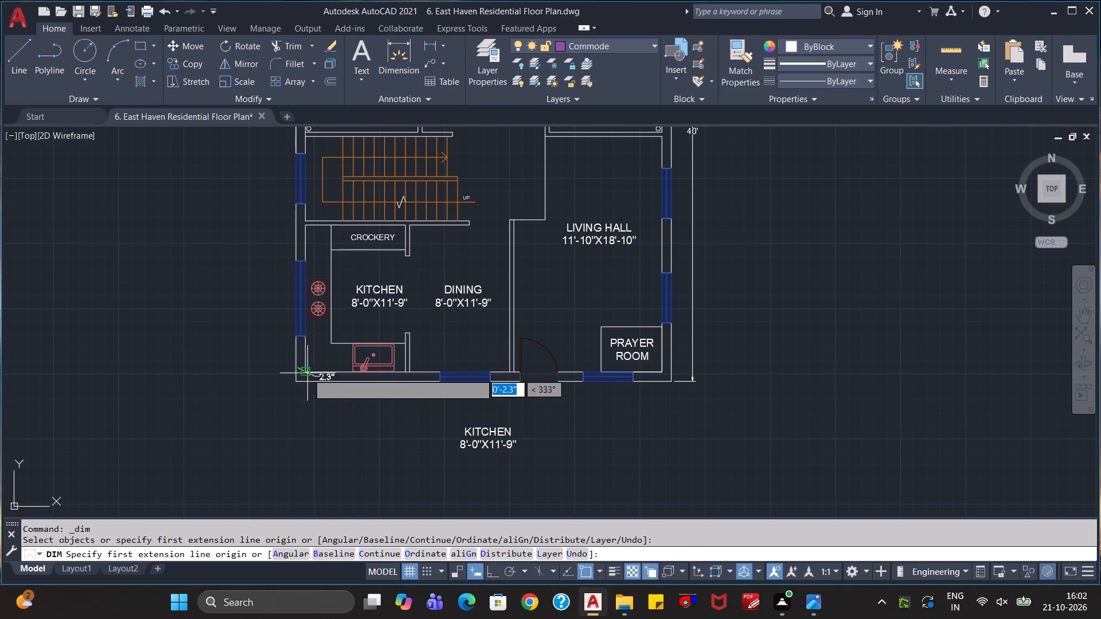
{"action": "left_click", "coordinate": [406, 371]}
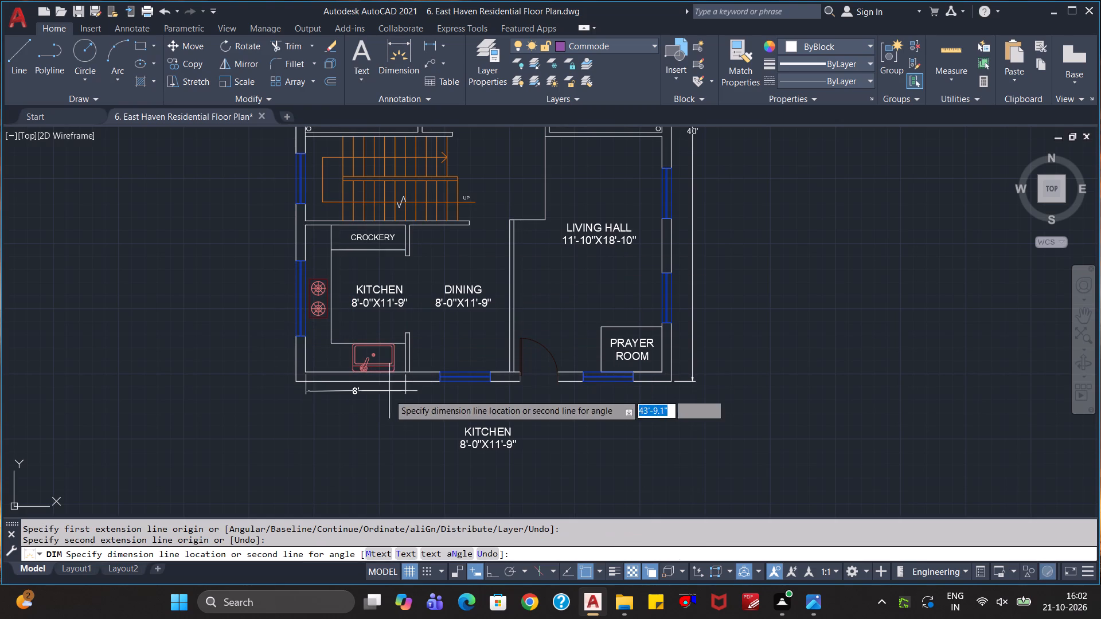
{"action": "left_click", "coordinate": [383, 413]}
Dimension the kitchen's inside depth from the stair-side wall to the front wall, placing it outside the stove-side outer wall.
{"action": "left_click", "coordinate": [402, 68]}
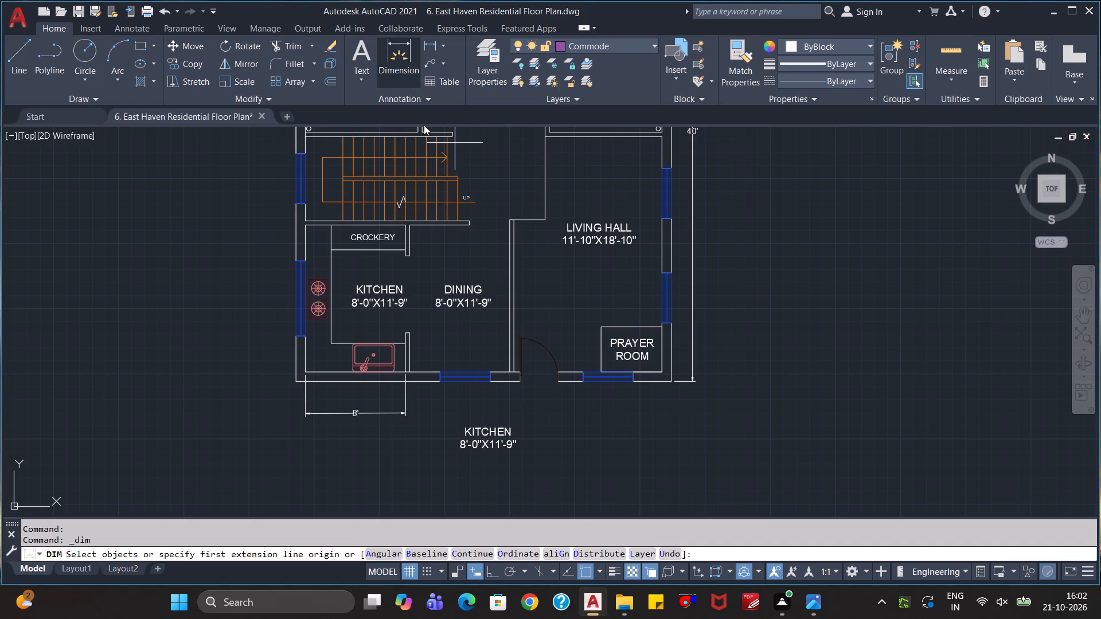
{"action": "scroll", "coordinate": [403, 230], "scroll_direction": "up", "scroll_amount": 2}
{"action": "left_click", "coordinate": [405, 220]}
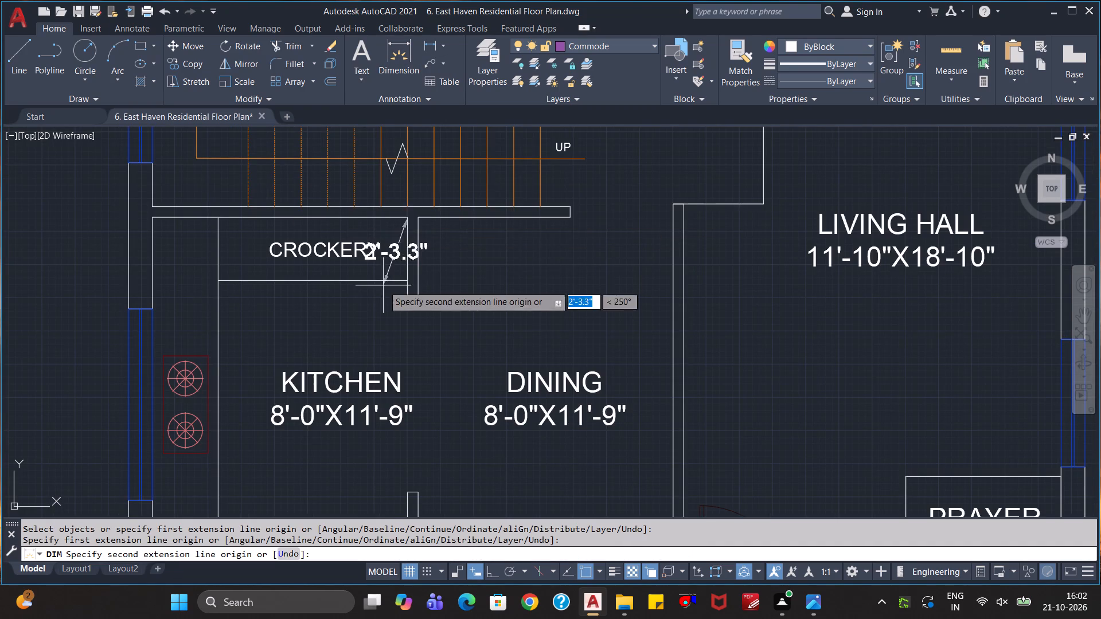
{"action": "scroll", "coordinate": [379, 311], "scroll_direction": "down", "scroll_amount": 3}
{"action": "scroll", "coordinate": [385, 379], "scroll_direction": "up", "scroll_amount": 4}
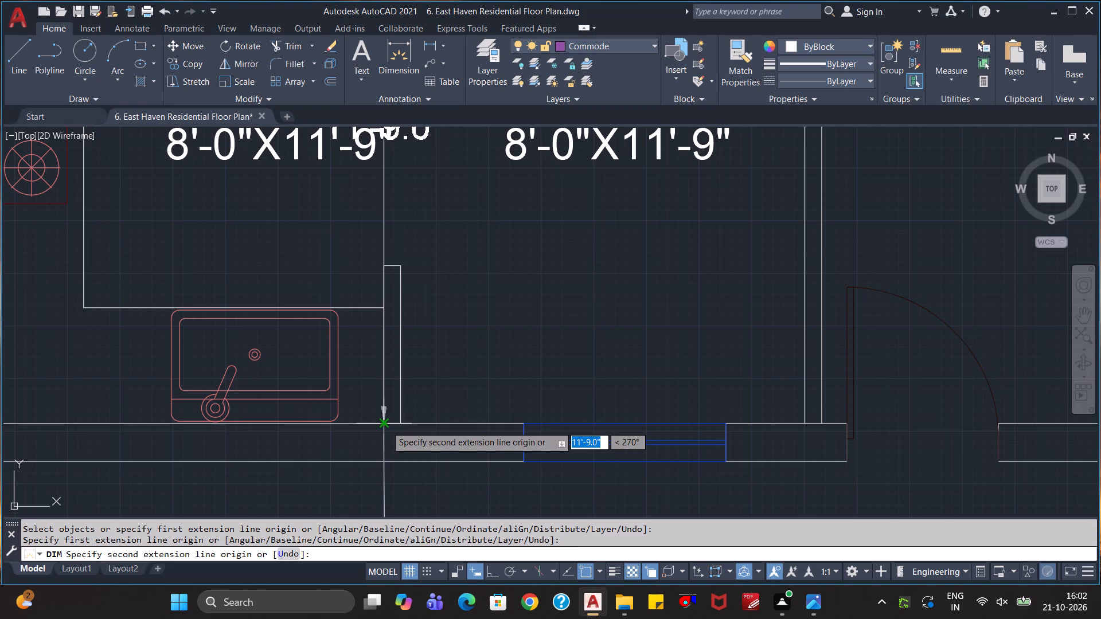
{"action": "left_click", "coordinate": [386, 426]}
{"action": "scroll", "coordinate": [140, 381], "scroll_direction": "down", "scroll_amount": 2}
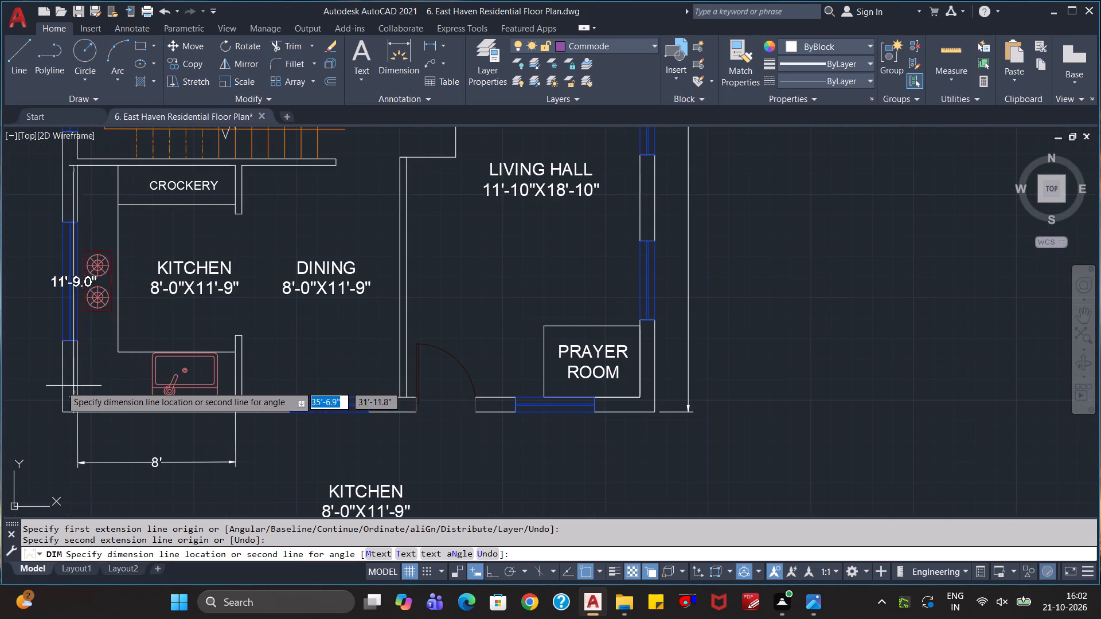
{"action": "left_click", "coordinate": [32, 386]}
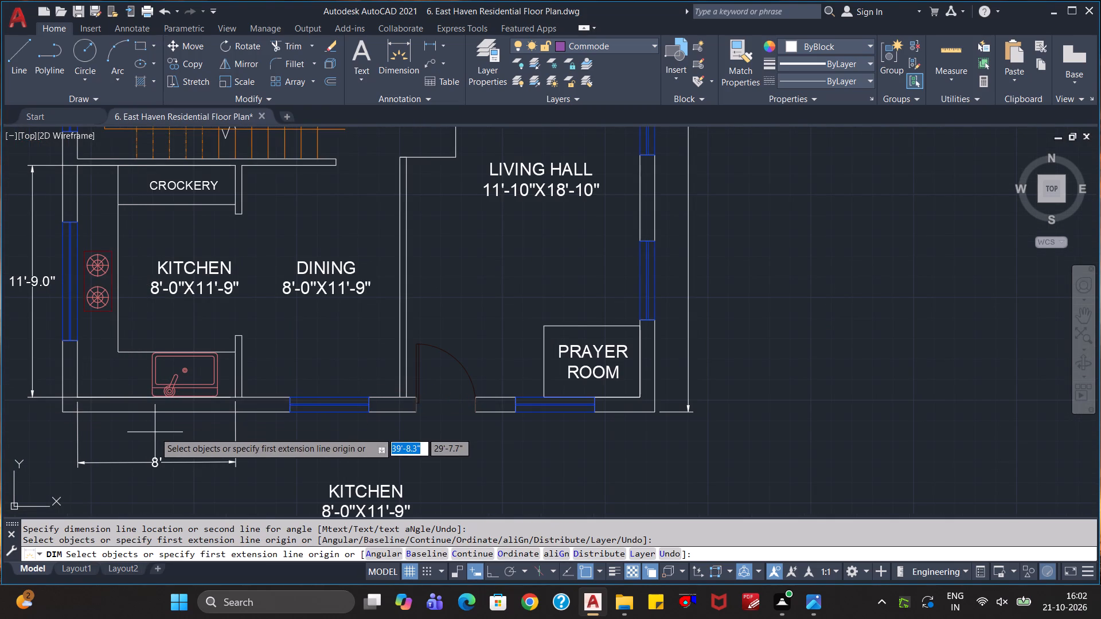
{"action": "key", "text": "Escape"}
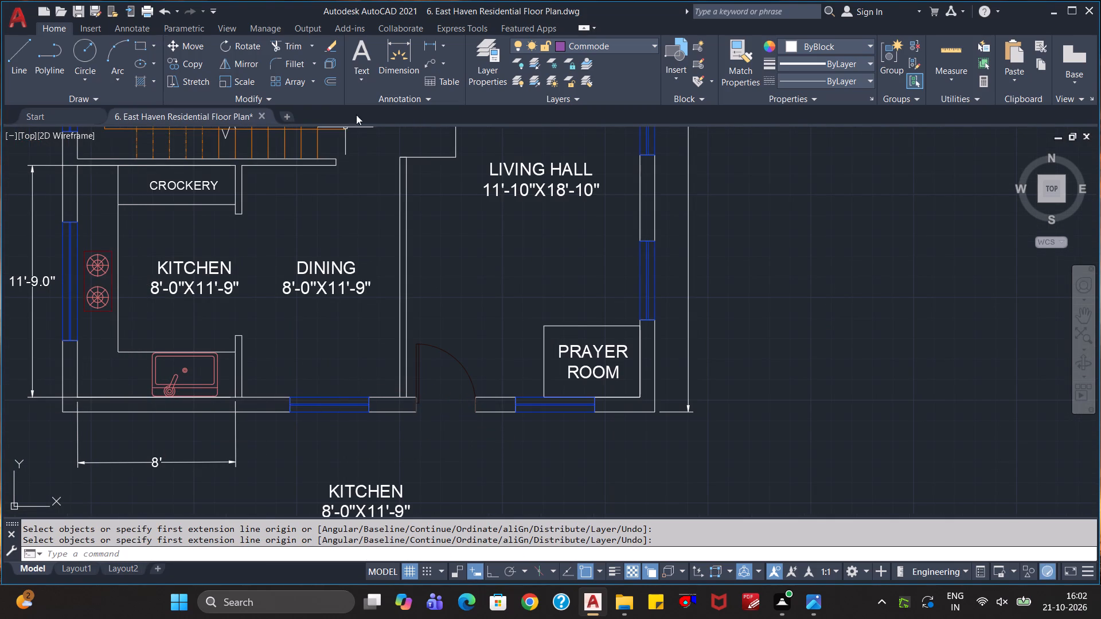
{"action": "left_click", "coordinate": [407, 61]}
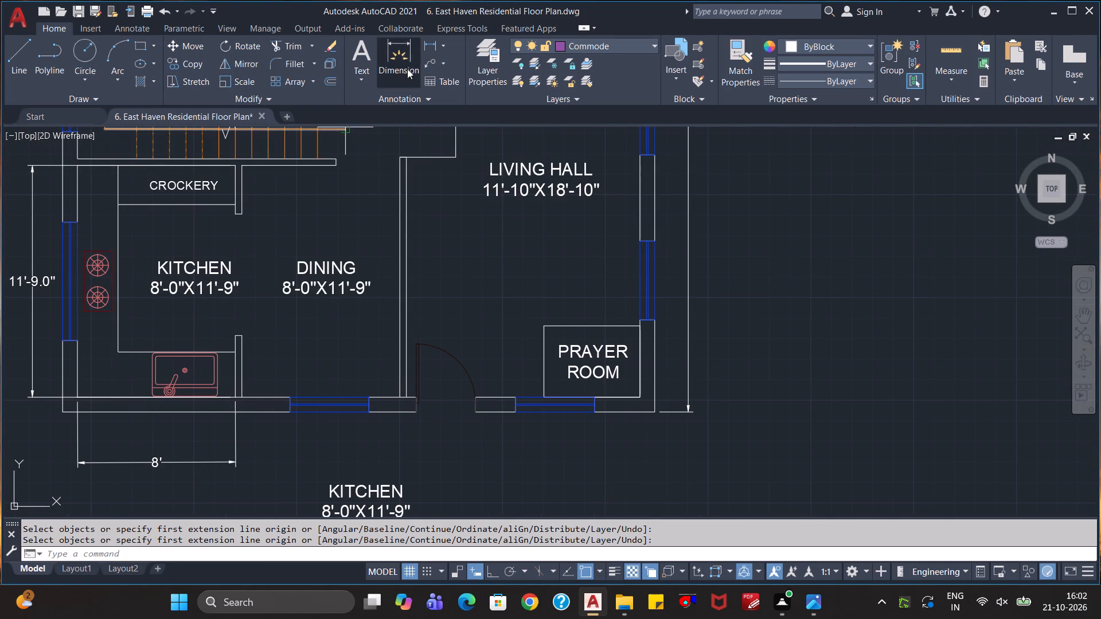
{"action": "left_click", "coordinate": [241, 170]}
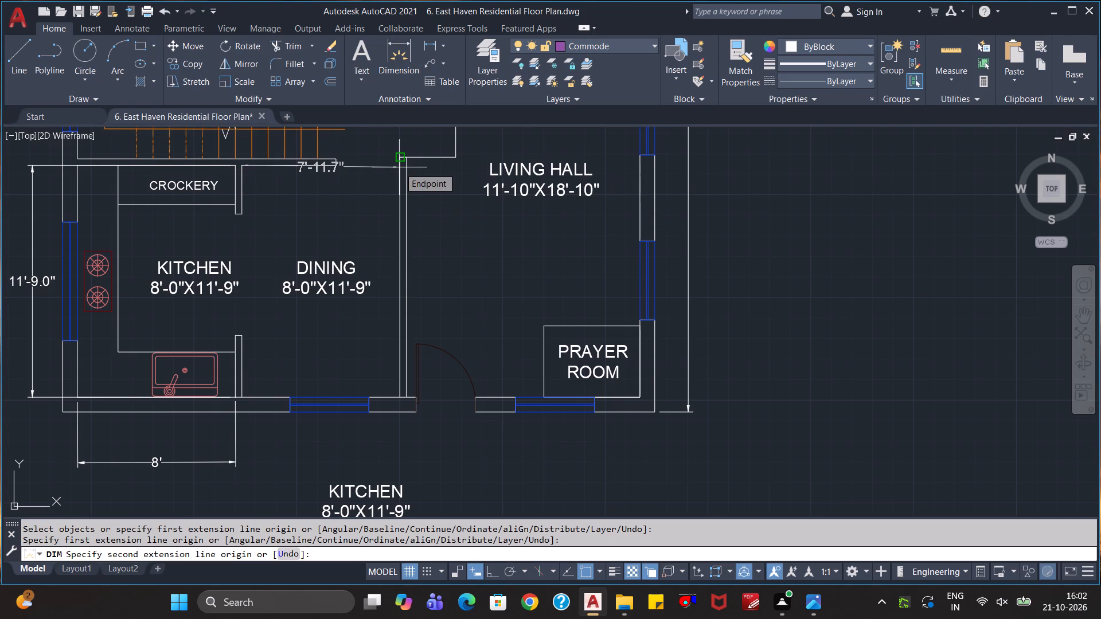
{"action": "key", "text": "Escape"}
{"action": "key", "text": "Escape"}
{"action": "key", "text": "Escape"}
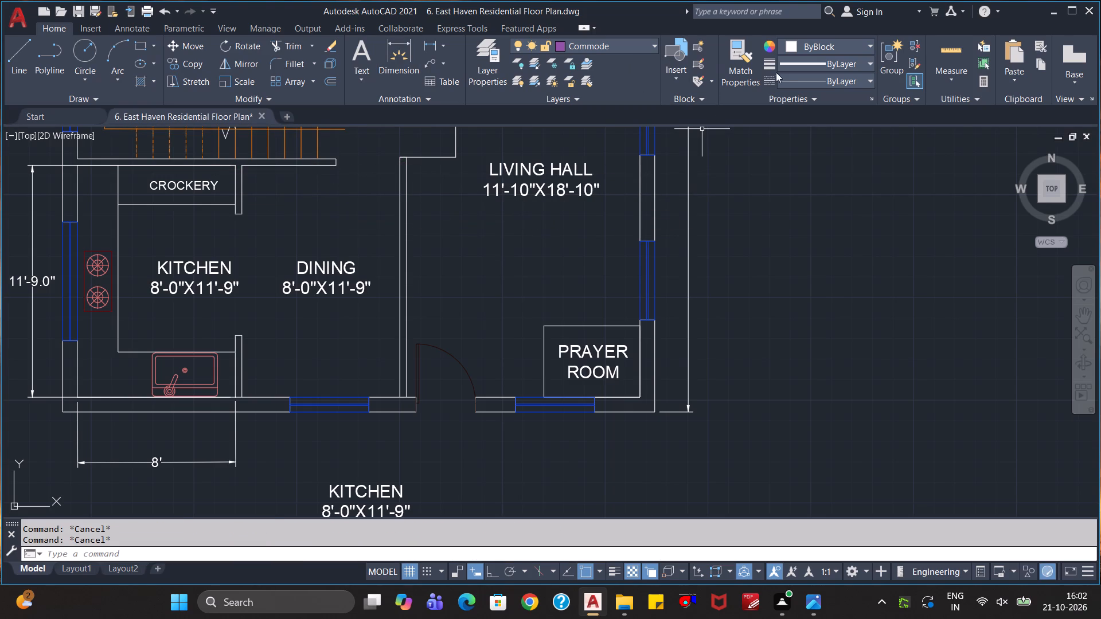
Quick-measure the dining area's width and depth.
{"action": "left_click", "coordinate": [946, 58]}
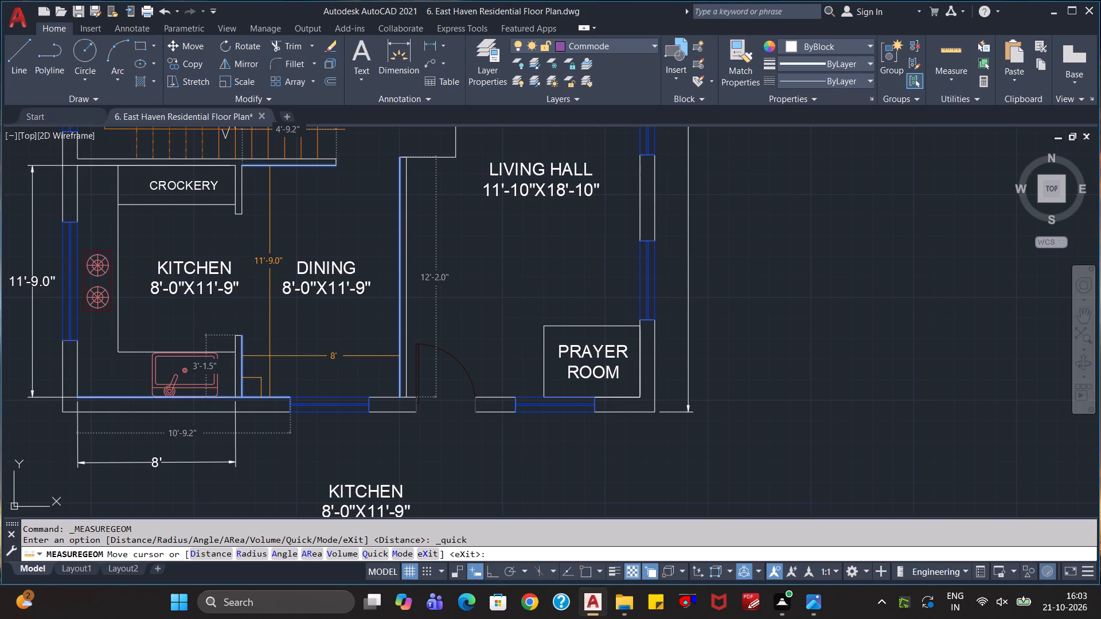
{"action": "key", "text": "Escape"}
{"action": "key", "text": "Escape"}
{"action": "key", "text": "Escape"}
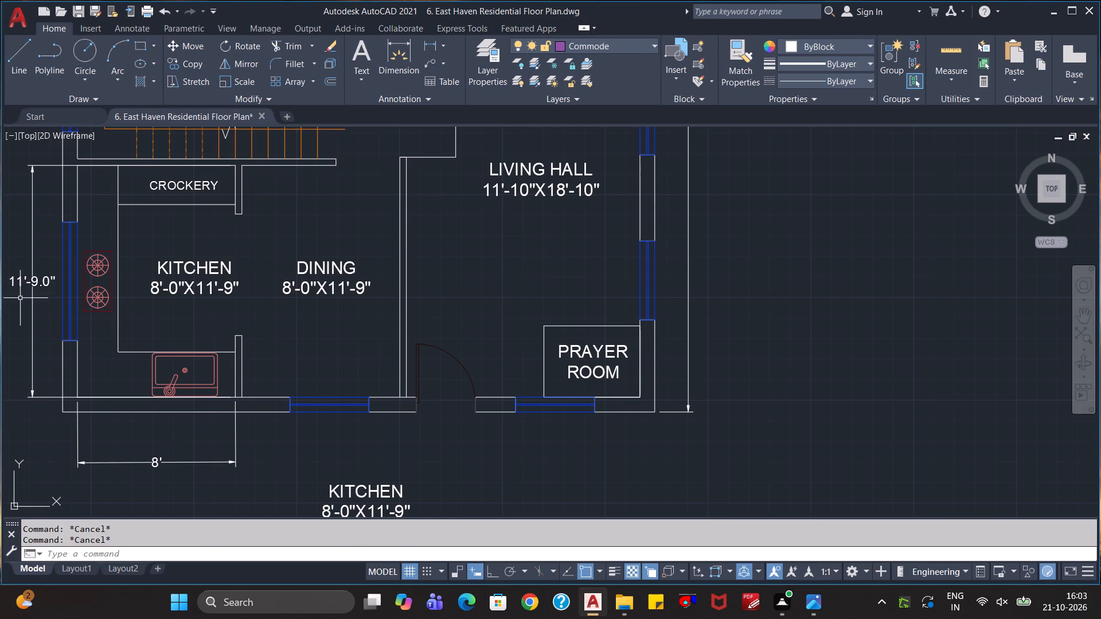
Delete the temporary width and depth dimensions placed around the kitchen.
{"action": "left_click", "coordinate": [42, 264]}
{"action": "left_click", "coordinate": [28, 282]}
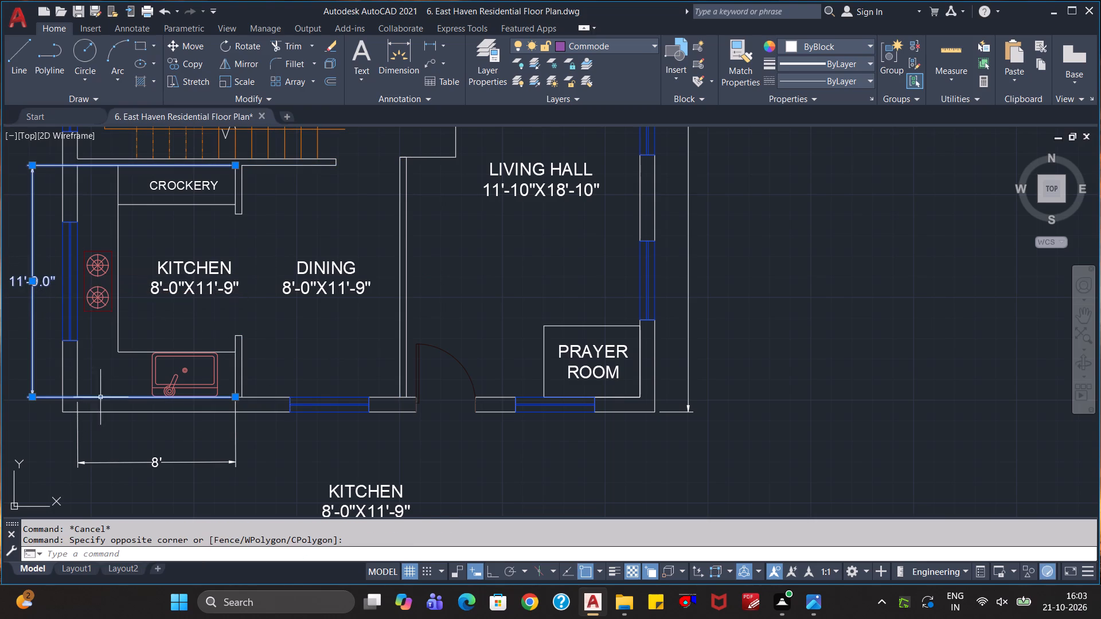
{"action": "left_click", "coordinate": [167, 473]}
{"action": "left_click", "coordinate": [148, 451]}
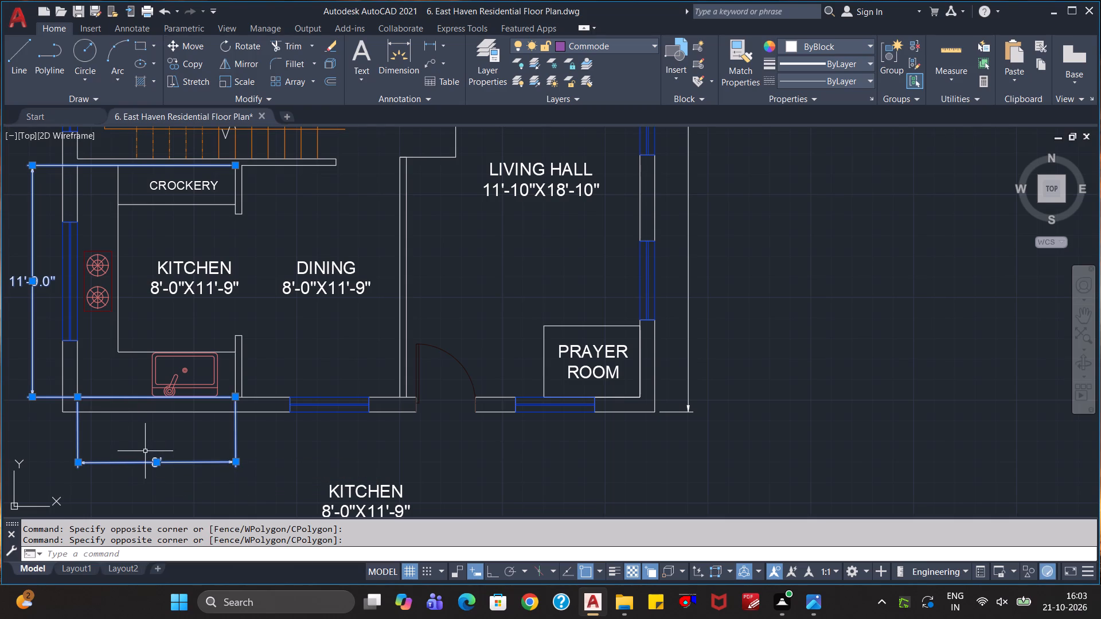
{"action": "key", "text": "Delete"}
Quick-measure the lobby's width and length between its bounding lines.
{"action": "scroll", "coordinate": [310, 312], "scroll_direction": "down", "scroll_amount": 1}
{"action": "middle_click_drag", "start_coordinate": [324, 258], "coordinate": [281, 370]}
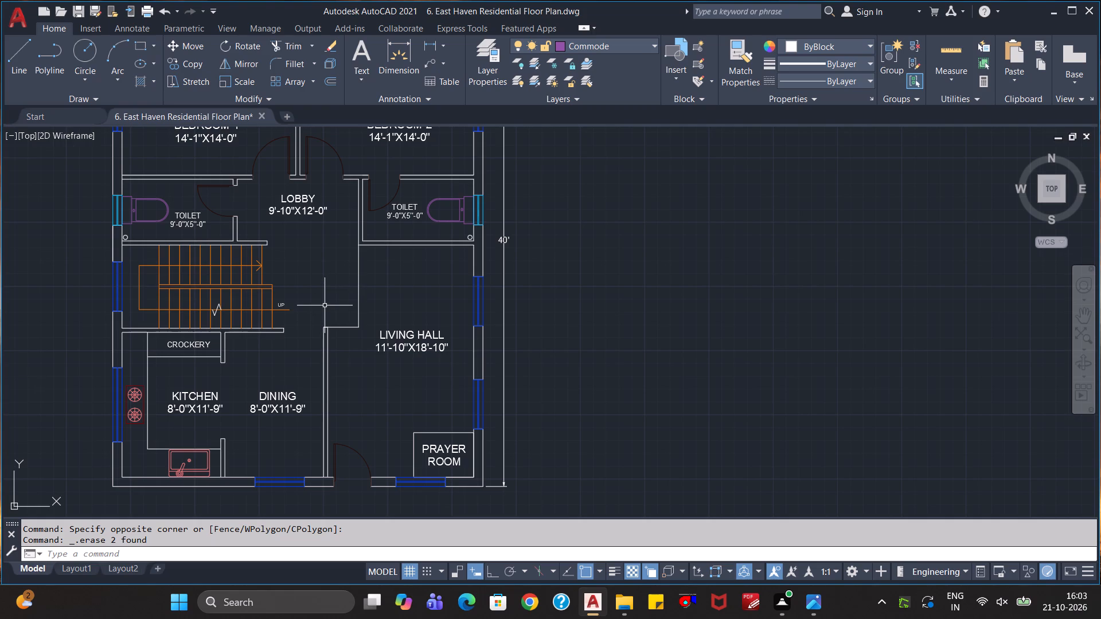
{"action": "scroll", "coordinate": [325, 305], "scroll_direction": "up", "scroll_amount": 1}
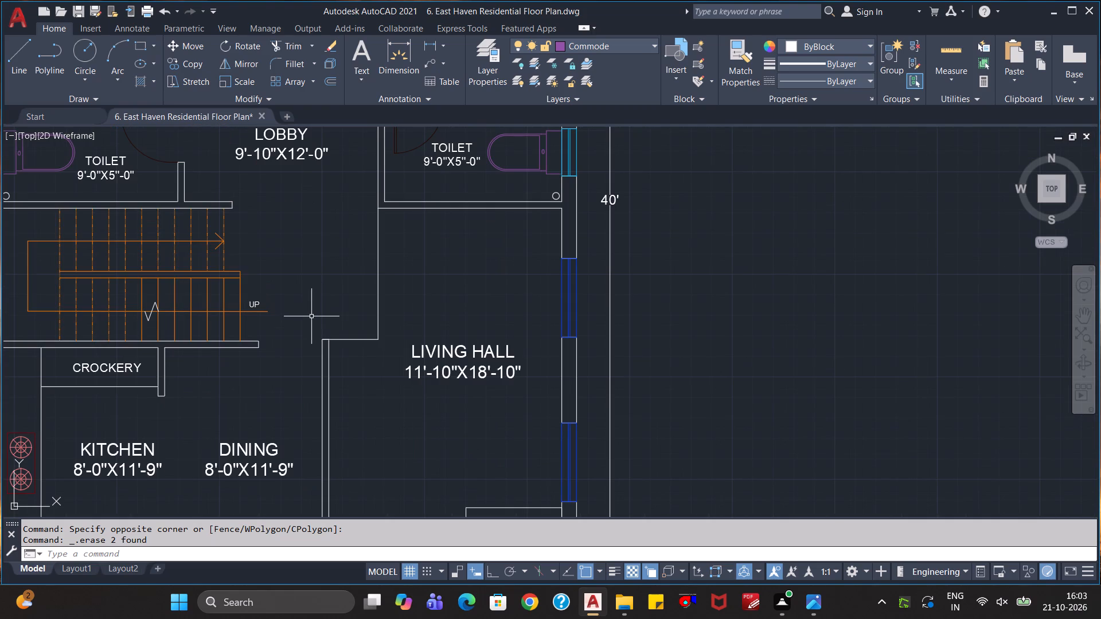
{"action": "scroll", "coordinate": [294, 328], "scroll_direction": "up", "scroll_amount": 1}
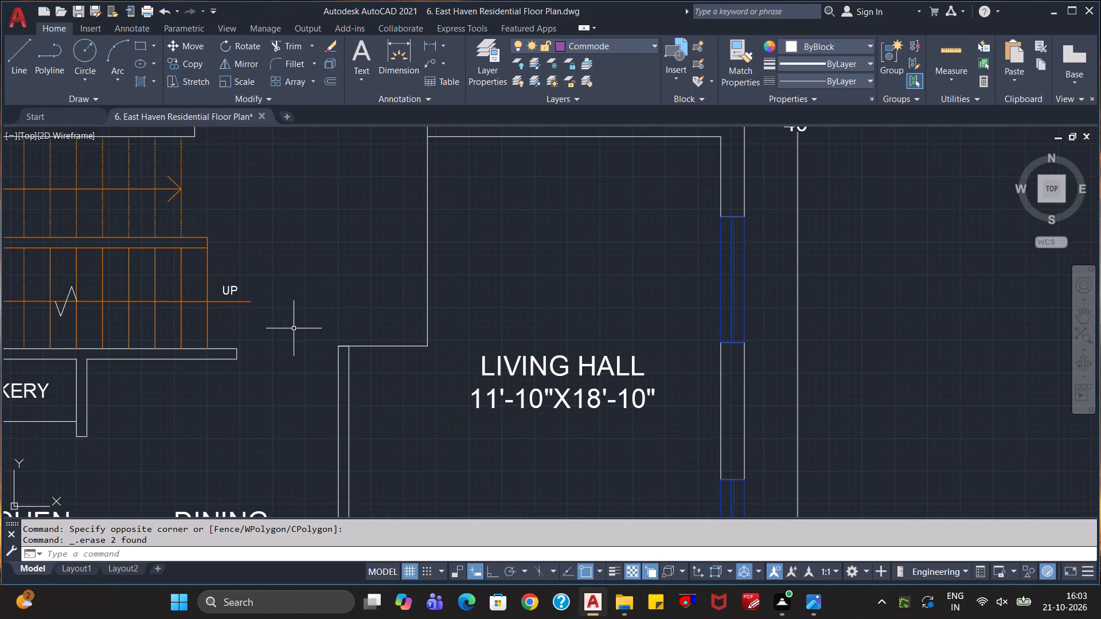
{"action": "middle_click_drag", "start_coordinate": [303, 280], "coordinate": [323, 336]}
{"action": "scroll", "coordinate": [329, 350], "scroll_direction": "down", "scroll_amount": 1}
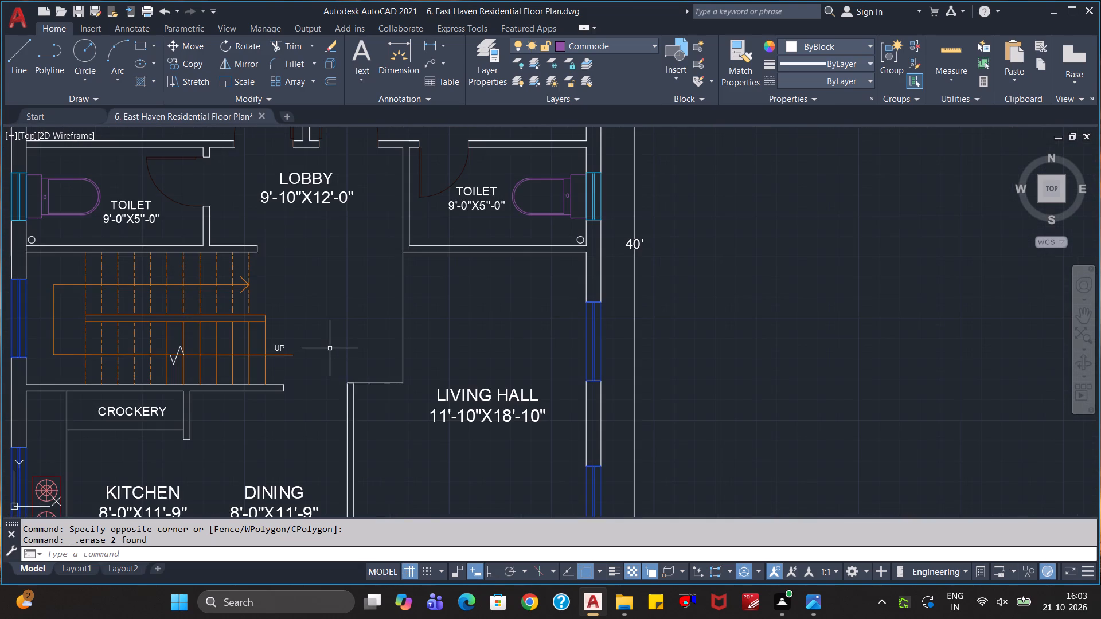
{"action": "scroll", "coordinate": [331, 344], "scroll_direction": "down", "scroll_amount": 1}
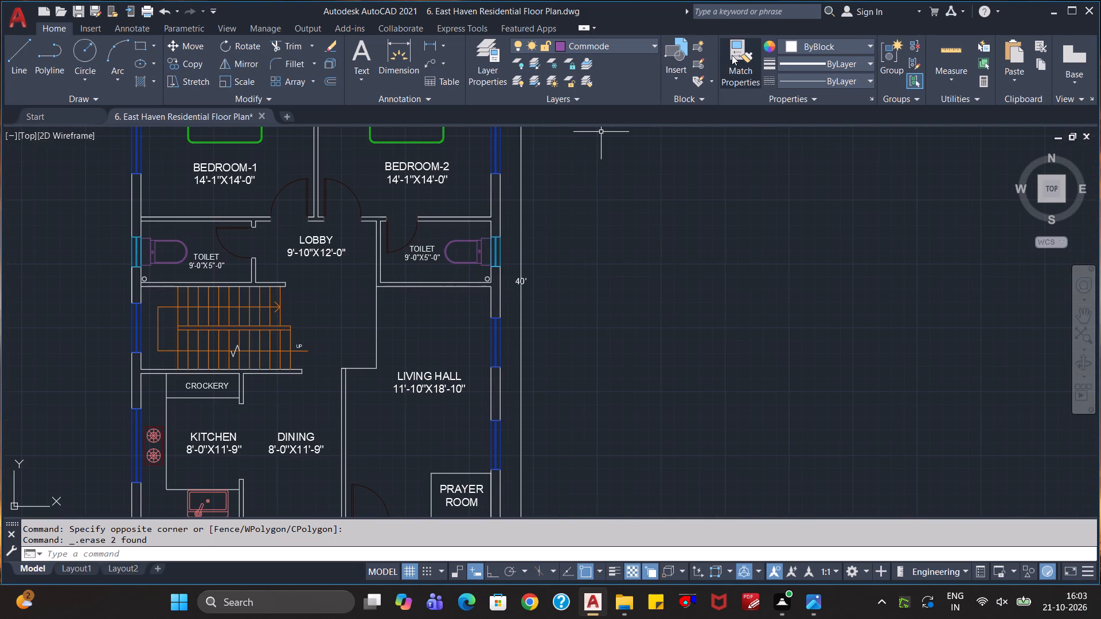
{"action": "left_click_drag", "start_coordinate": [943, 52], "coordinate": [945, 63]}
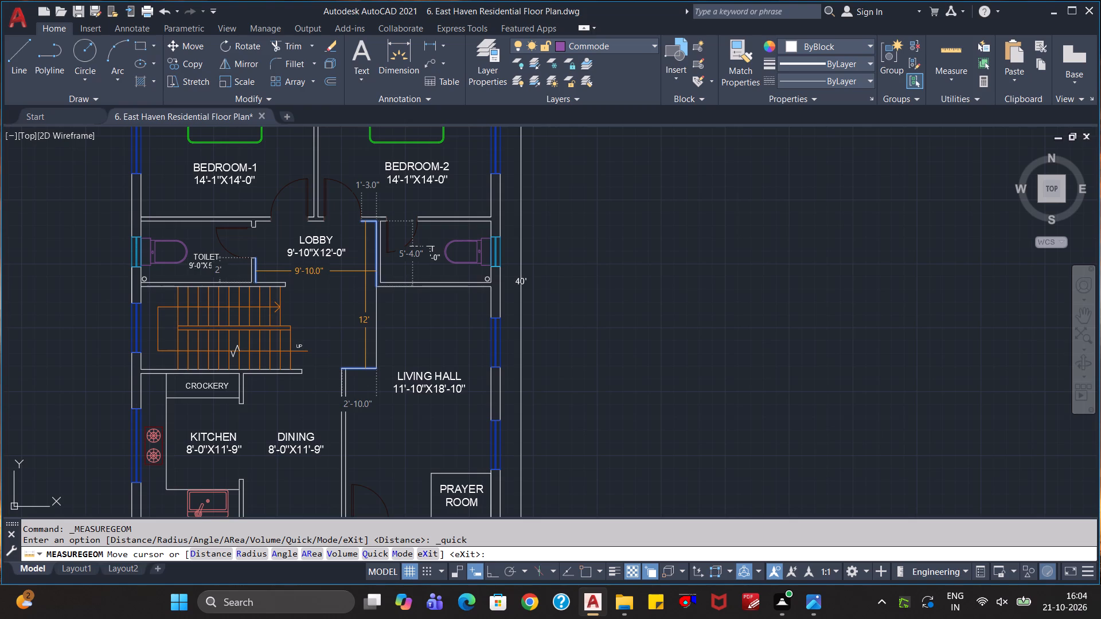
{"action": "key", "text": "Escape"}
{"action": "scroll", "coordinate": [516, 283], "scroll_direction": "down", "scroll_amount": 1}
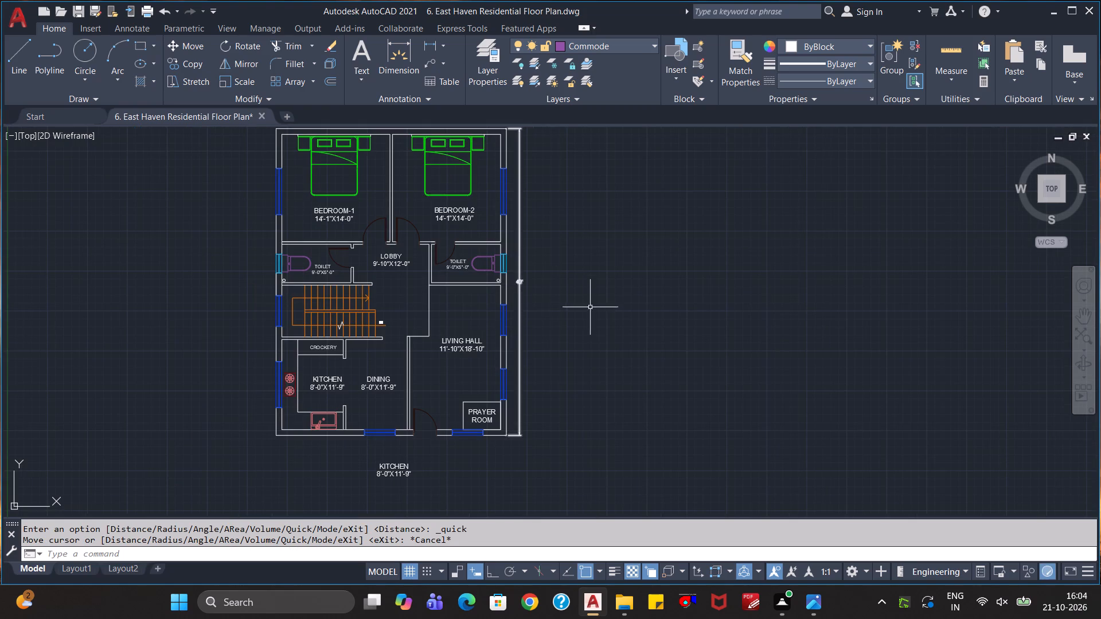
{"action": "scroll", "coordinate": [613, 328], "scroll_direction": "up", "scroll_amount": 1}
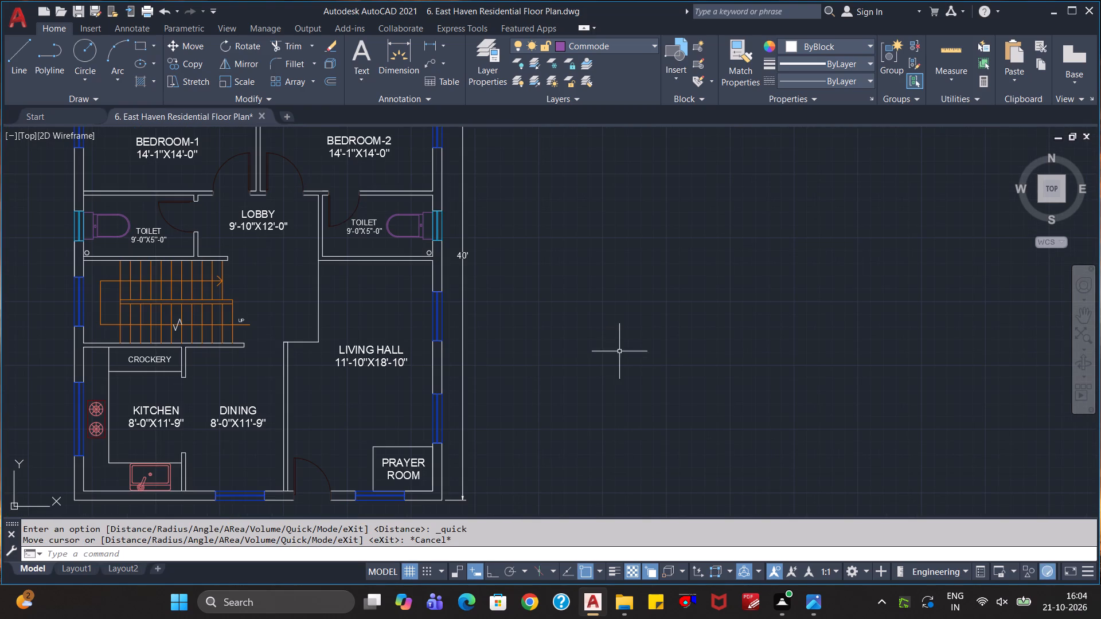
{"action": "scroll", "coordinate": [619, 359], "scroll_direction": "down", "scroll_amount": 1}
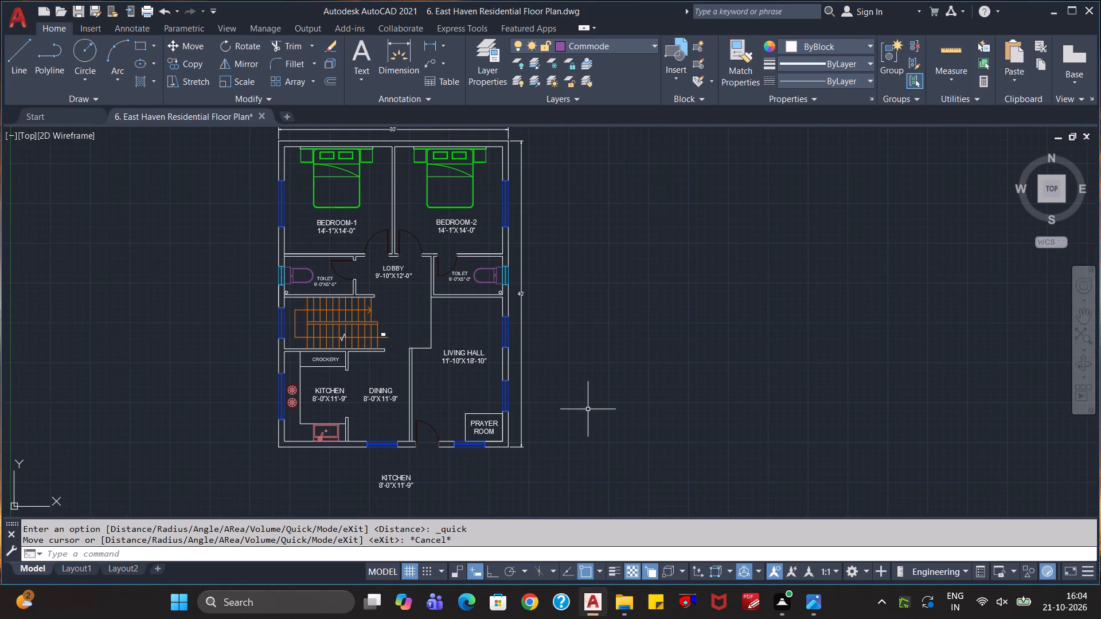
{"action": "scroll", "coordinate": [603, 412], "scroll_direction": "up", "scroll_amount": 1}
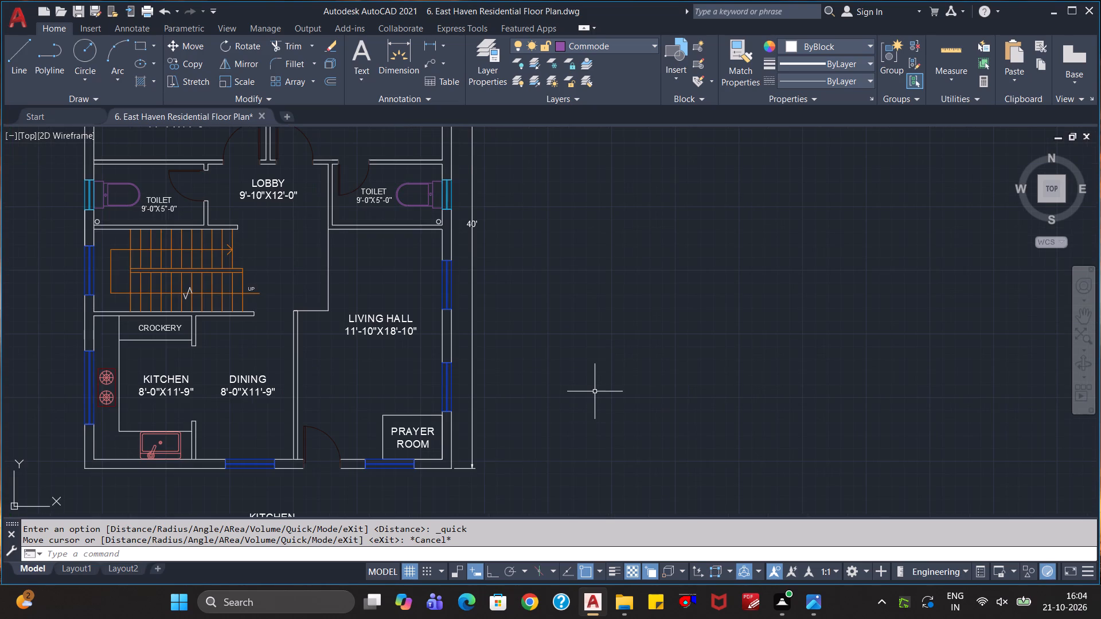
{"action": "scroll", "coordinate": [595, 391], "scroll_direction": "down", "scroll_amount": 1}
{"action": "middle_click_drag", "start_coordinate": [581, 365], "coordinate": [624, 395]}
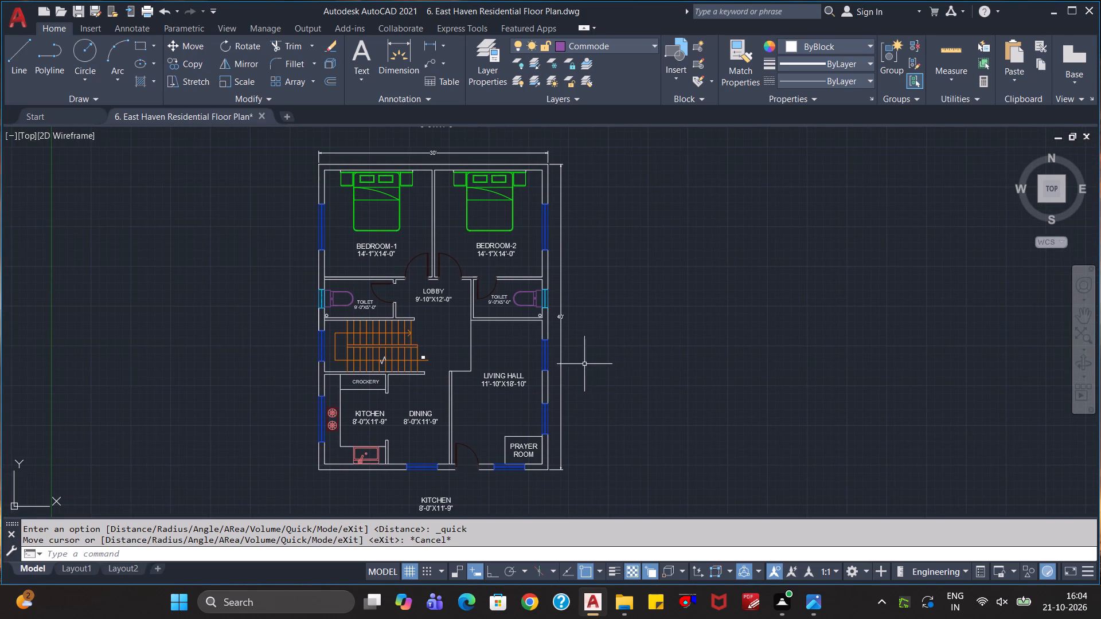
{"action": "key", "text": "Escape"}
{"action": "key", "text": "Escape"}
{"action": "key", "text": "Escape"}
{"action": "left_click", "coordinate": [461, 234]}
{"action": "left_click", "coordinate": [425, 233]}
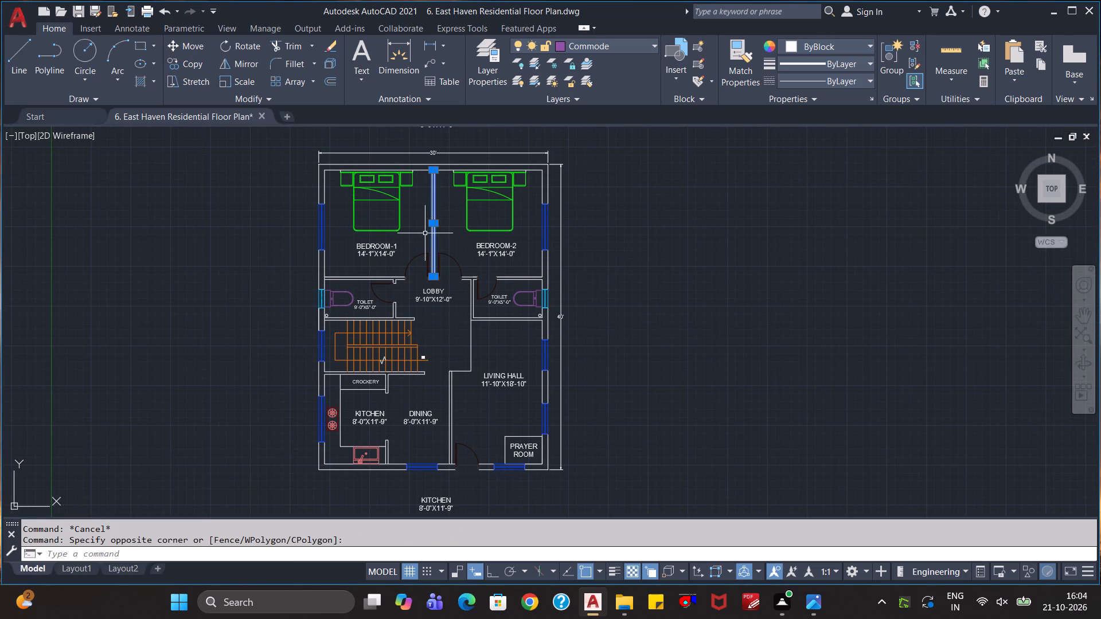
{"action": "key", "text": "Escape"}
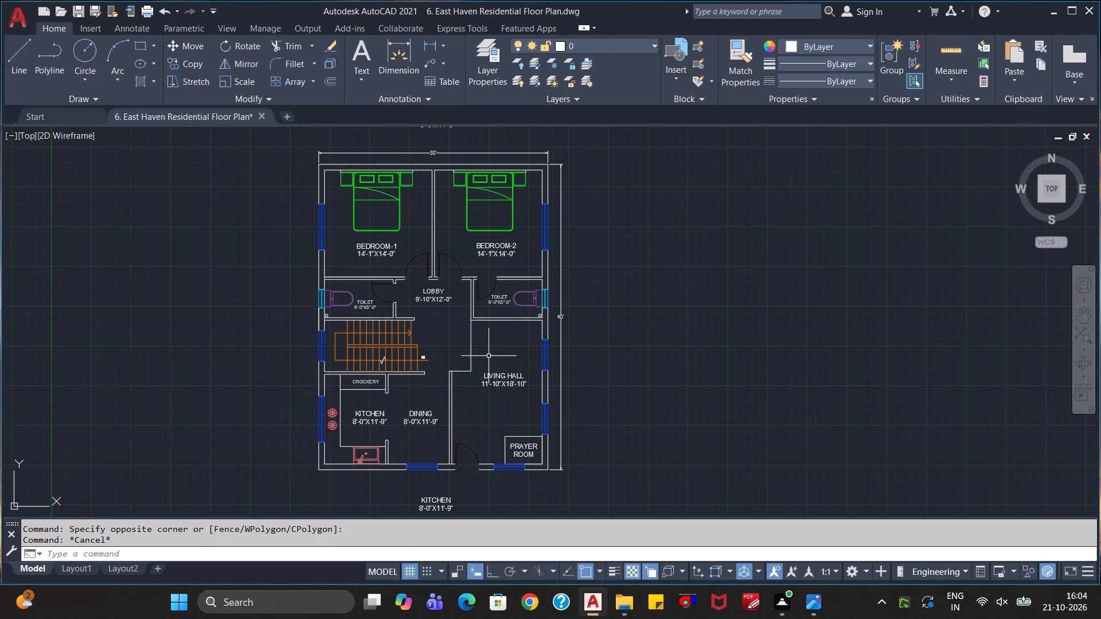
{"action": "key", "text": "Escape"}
Erase the vertical line and the short horizontal line that separate the lobby from the living hall.
{"action": "left_click", "coordinate": [471, 354]}
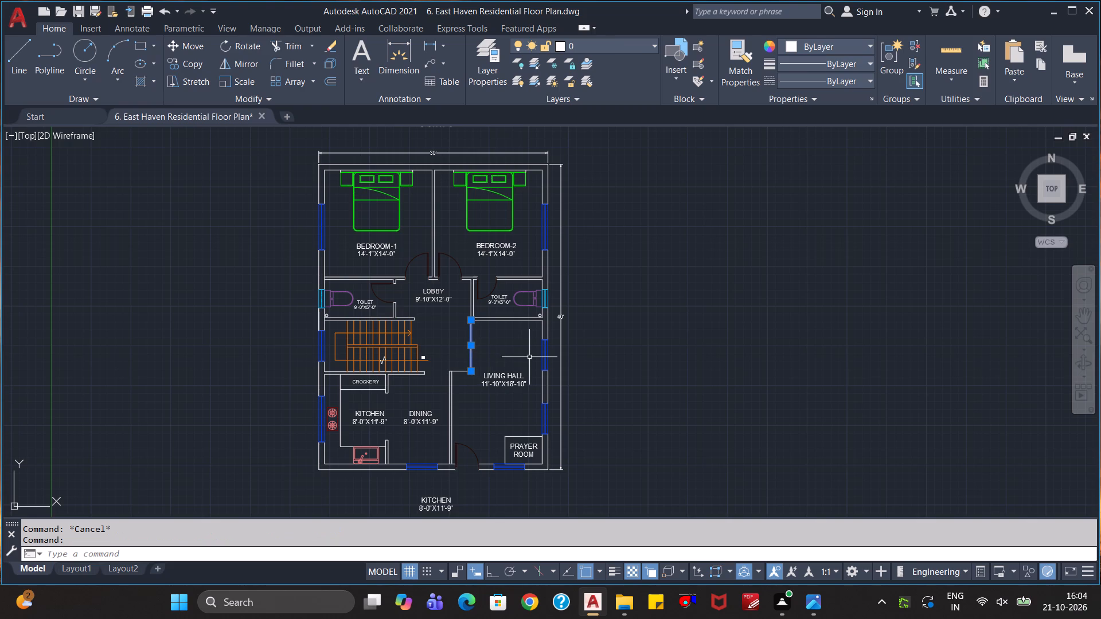
{"action": "key", "text": "Delete"}
{"action": "left_click", "coordinate": [471, 388]}
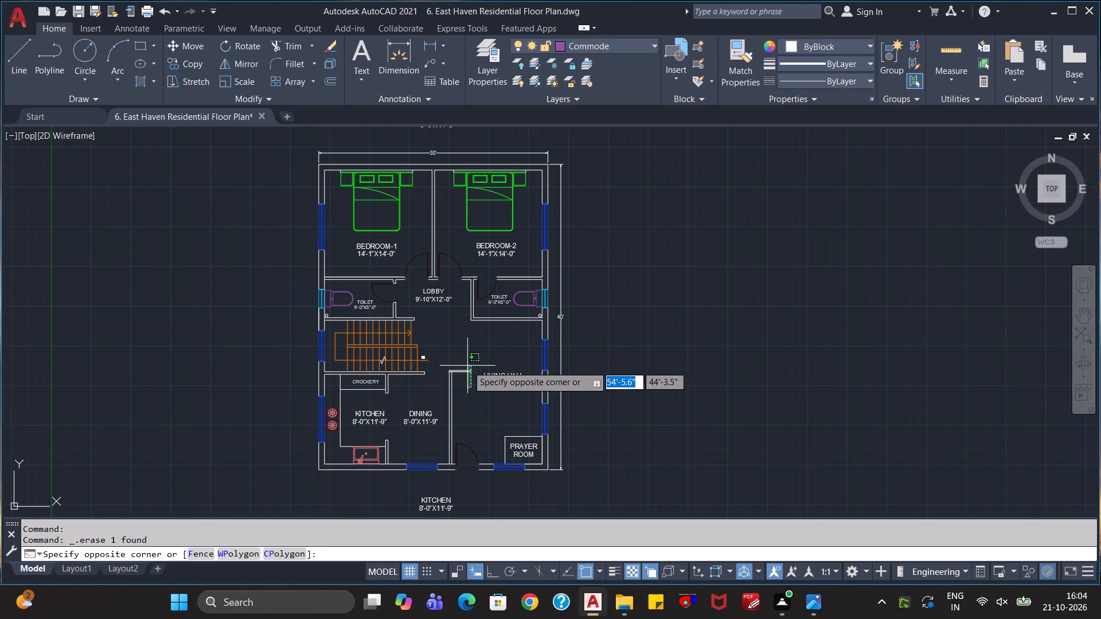
{"action": "left_click", "coordinate": [467, 366]}
{"action": "key", "text": "Delete"}
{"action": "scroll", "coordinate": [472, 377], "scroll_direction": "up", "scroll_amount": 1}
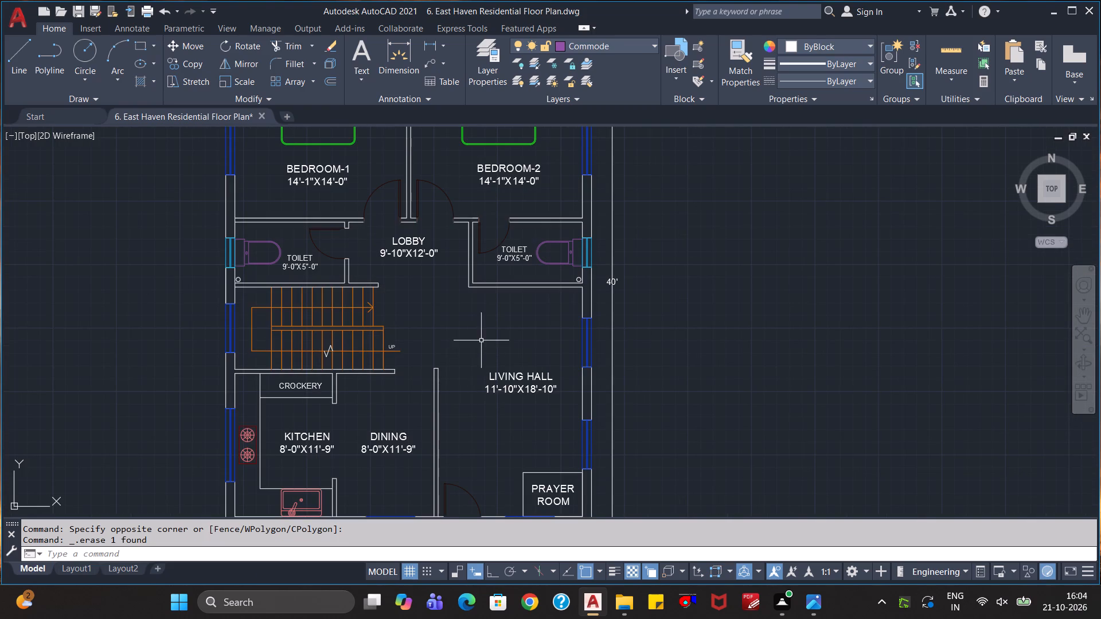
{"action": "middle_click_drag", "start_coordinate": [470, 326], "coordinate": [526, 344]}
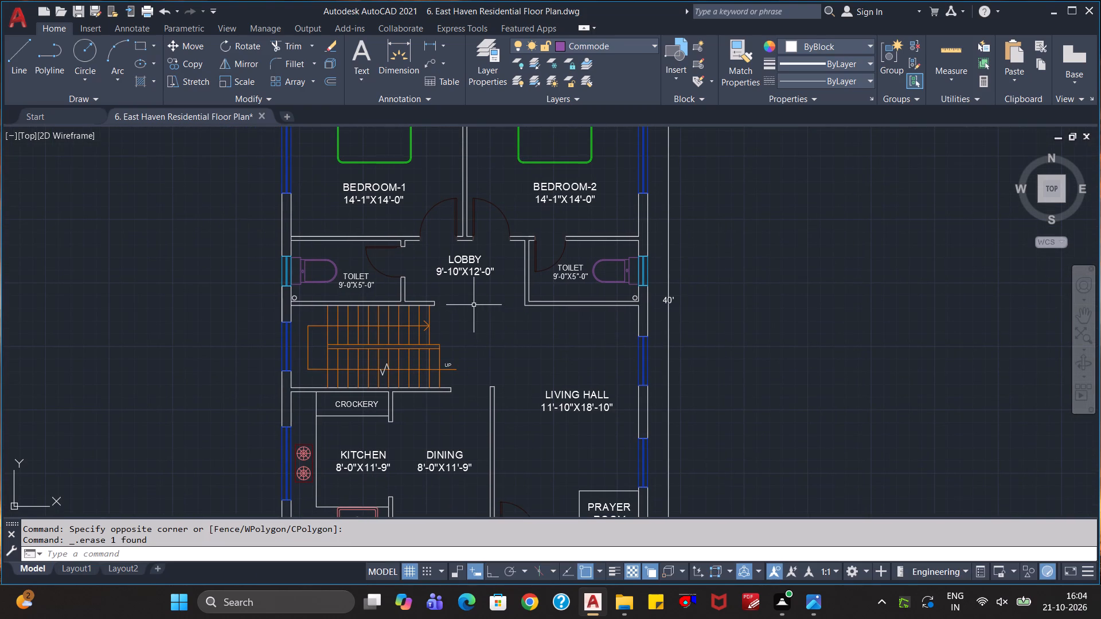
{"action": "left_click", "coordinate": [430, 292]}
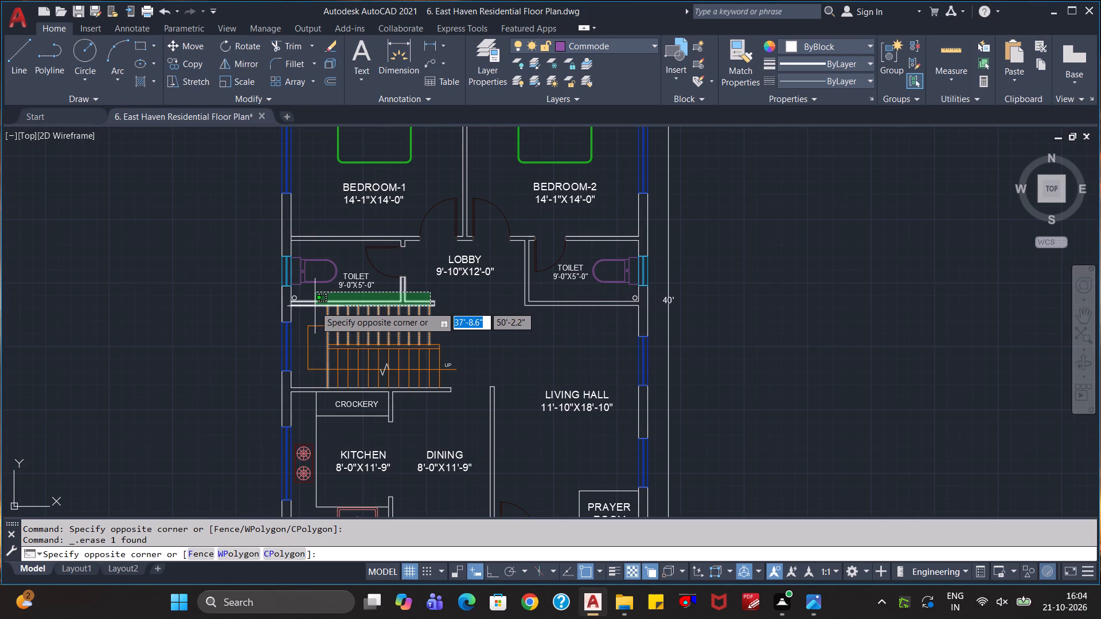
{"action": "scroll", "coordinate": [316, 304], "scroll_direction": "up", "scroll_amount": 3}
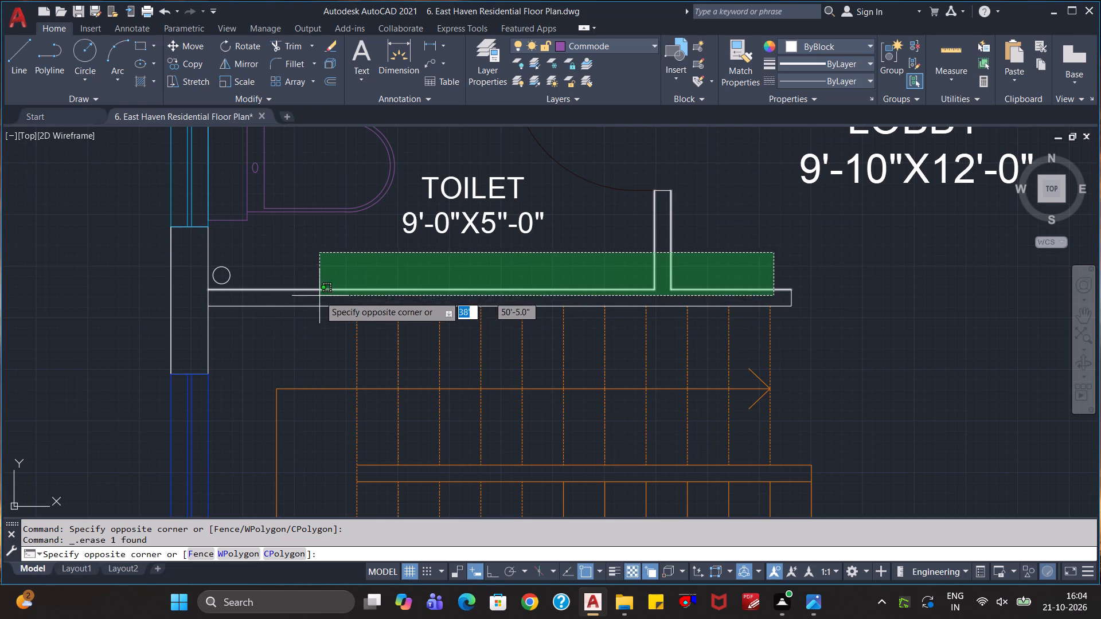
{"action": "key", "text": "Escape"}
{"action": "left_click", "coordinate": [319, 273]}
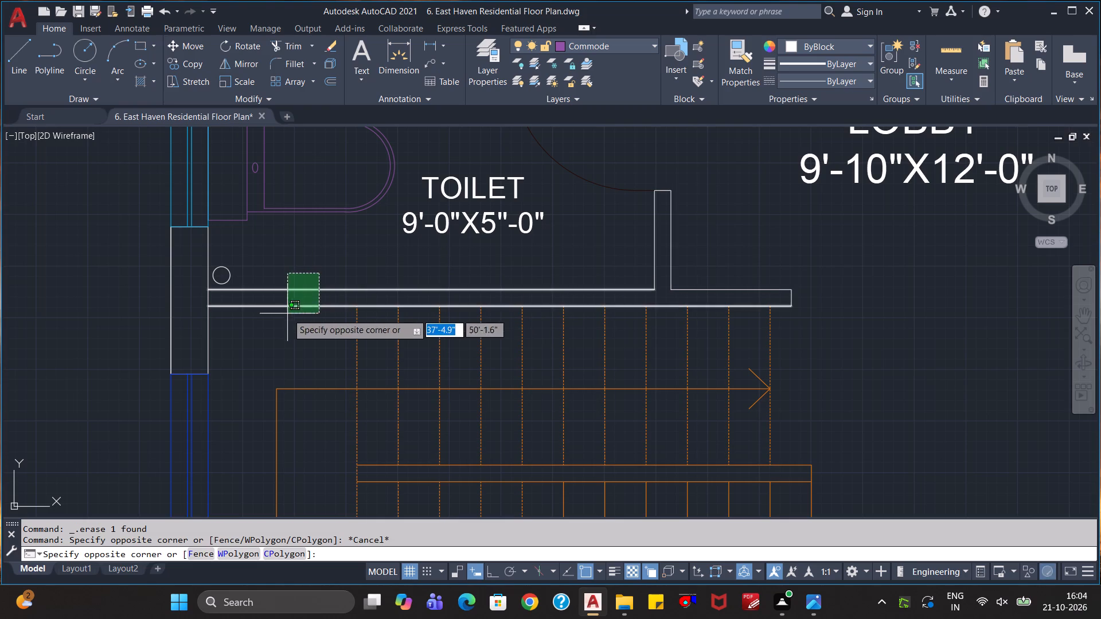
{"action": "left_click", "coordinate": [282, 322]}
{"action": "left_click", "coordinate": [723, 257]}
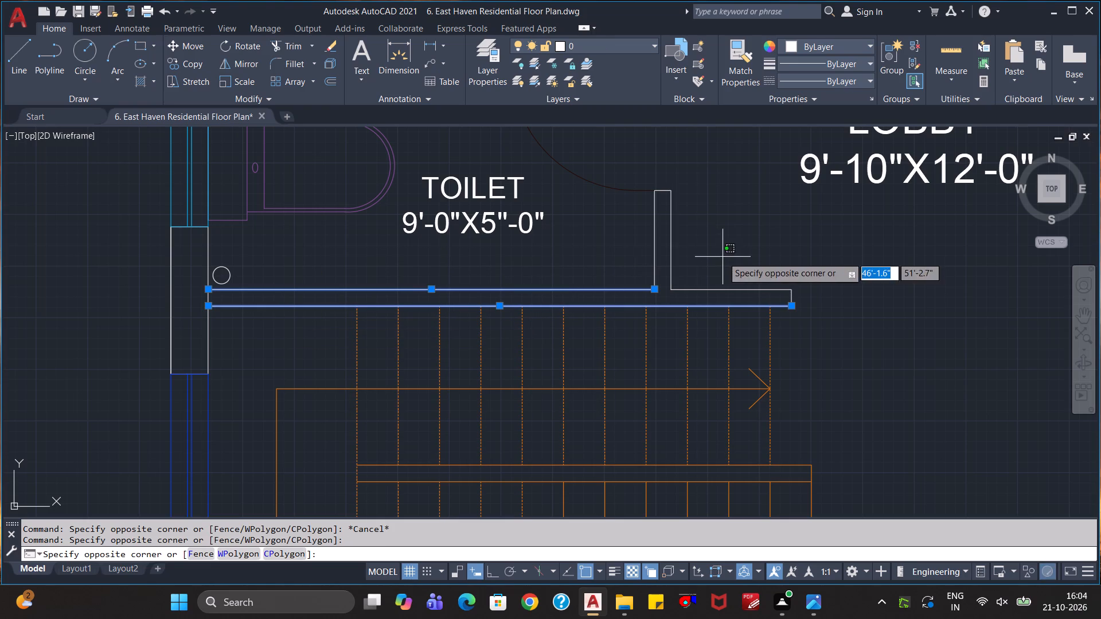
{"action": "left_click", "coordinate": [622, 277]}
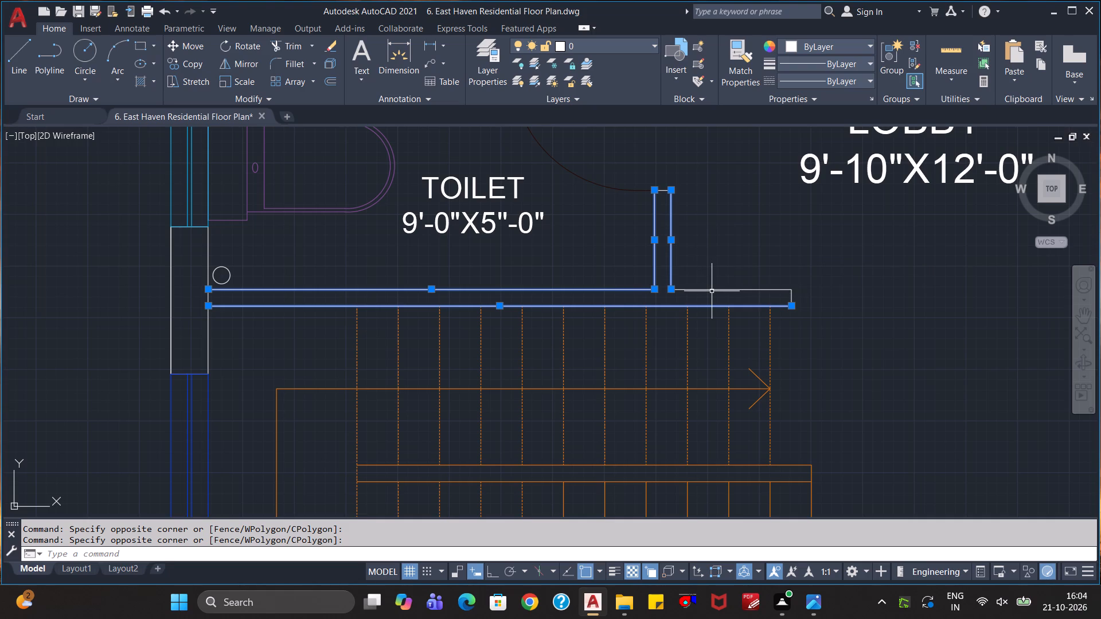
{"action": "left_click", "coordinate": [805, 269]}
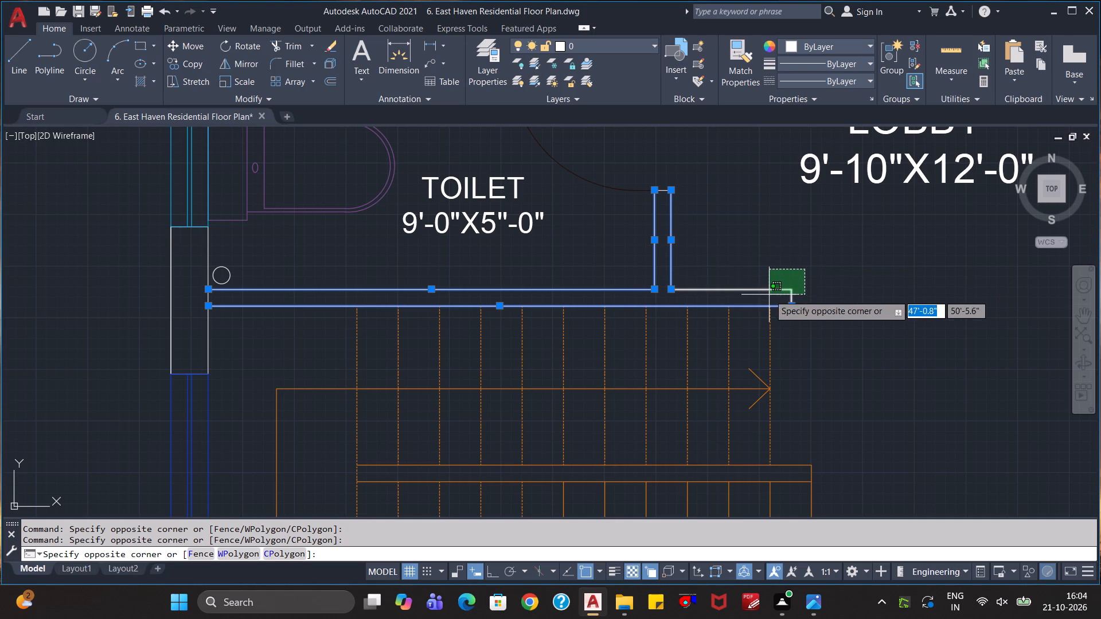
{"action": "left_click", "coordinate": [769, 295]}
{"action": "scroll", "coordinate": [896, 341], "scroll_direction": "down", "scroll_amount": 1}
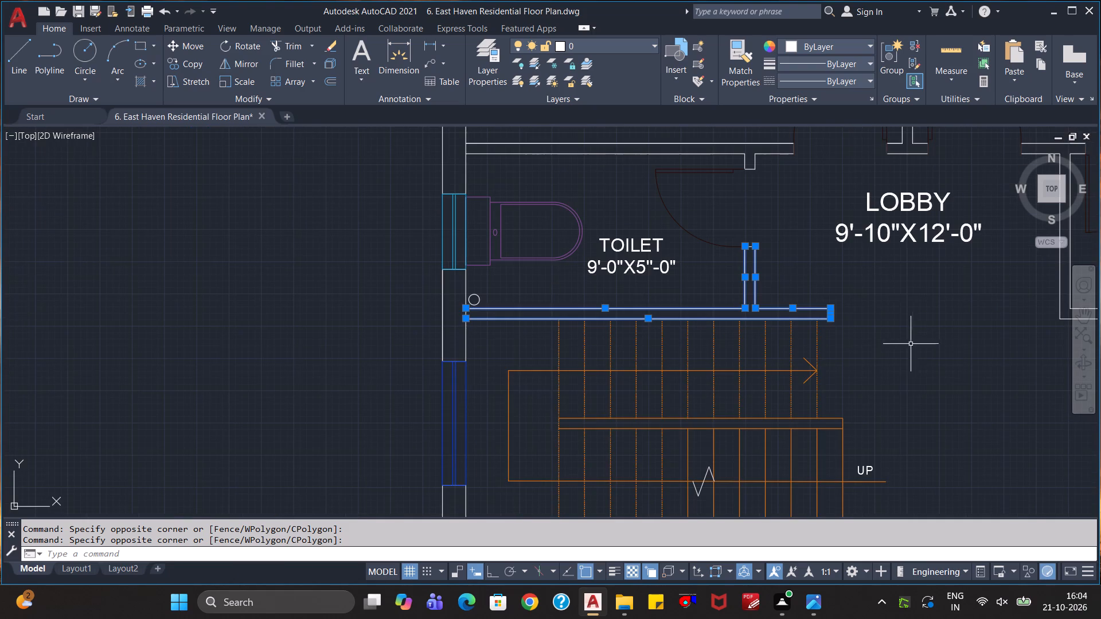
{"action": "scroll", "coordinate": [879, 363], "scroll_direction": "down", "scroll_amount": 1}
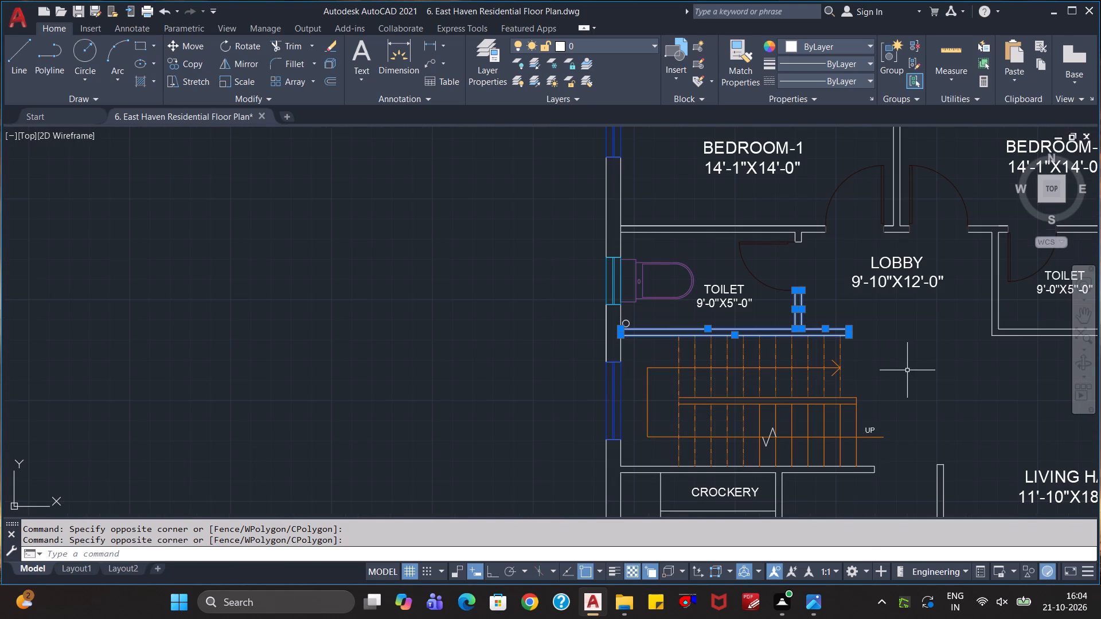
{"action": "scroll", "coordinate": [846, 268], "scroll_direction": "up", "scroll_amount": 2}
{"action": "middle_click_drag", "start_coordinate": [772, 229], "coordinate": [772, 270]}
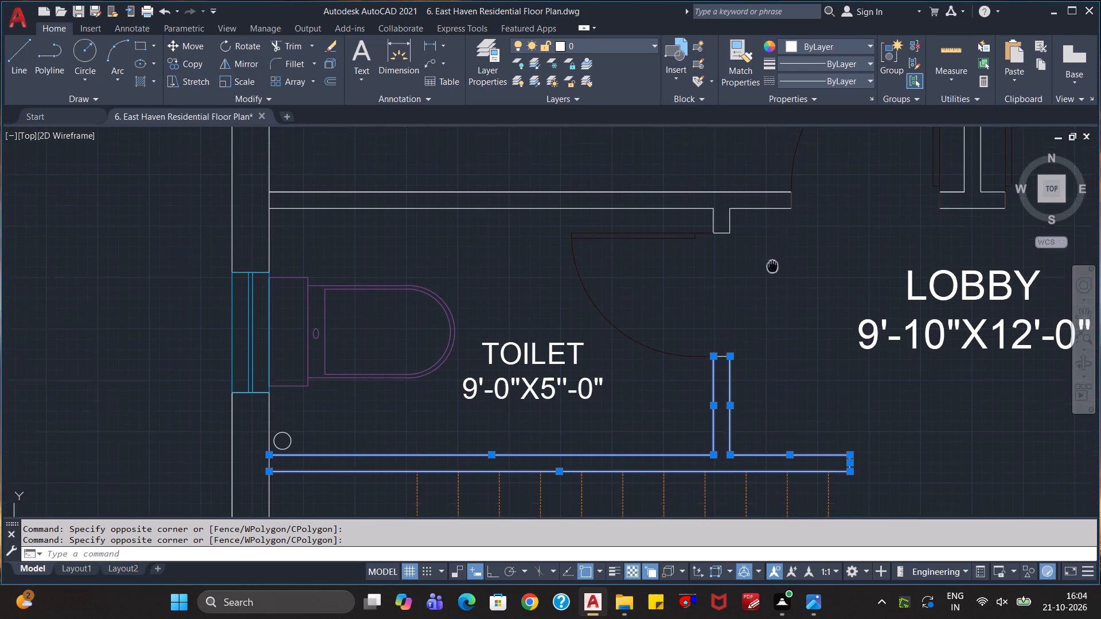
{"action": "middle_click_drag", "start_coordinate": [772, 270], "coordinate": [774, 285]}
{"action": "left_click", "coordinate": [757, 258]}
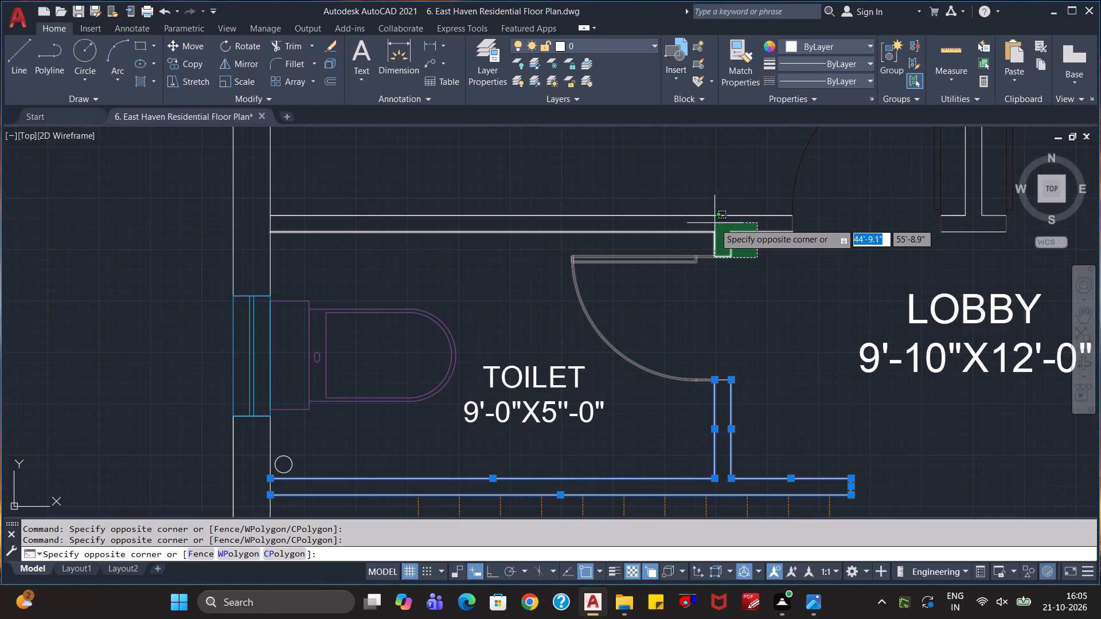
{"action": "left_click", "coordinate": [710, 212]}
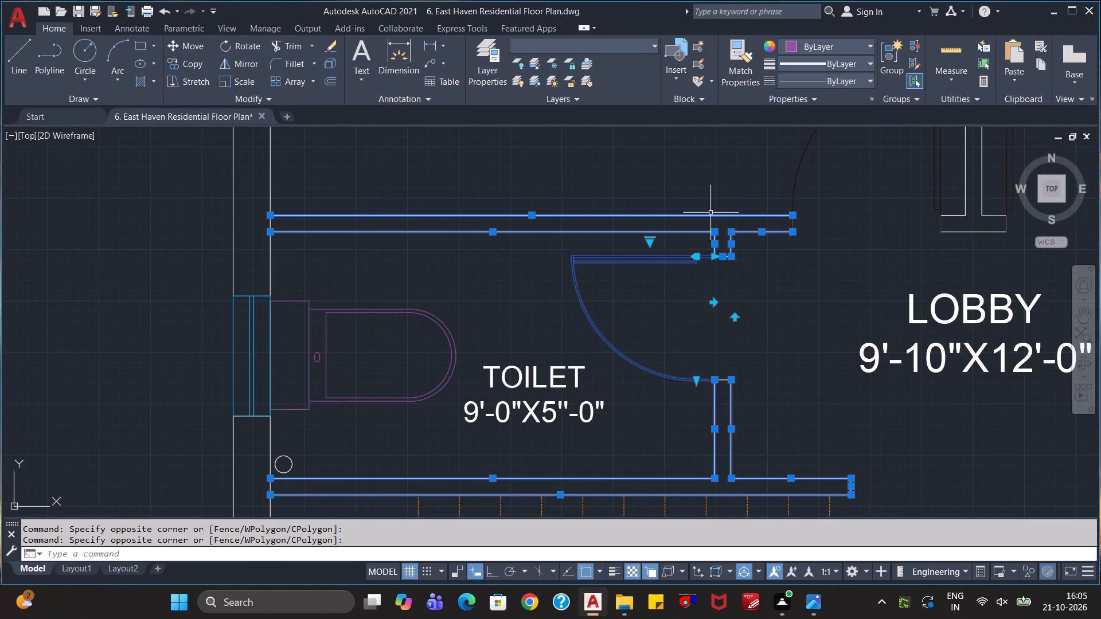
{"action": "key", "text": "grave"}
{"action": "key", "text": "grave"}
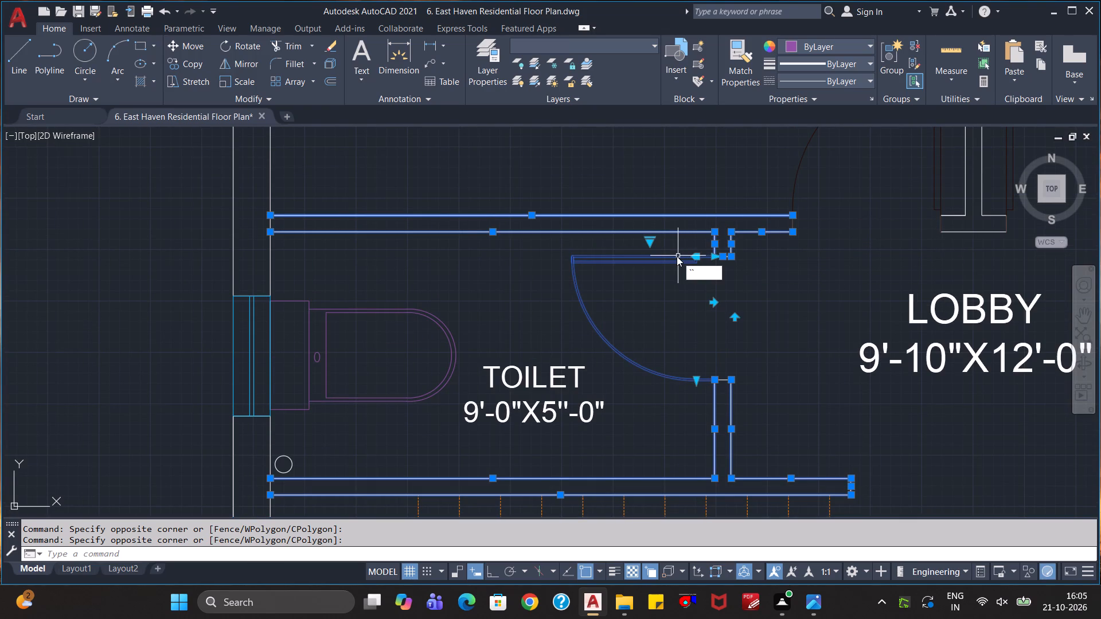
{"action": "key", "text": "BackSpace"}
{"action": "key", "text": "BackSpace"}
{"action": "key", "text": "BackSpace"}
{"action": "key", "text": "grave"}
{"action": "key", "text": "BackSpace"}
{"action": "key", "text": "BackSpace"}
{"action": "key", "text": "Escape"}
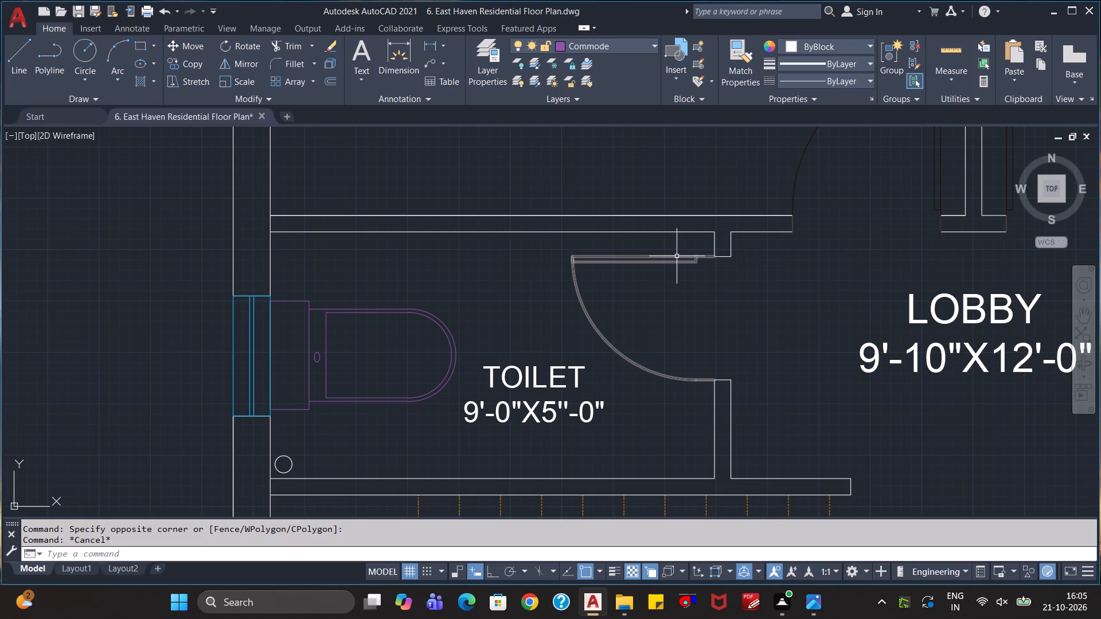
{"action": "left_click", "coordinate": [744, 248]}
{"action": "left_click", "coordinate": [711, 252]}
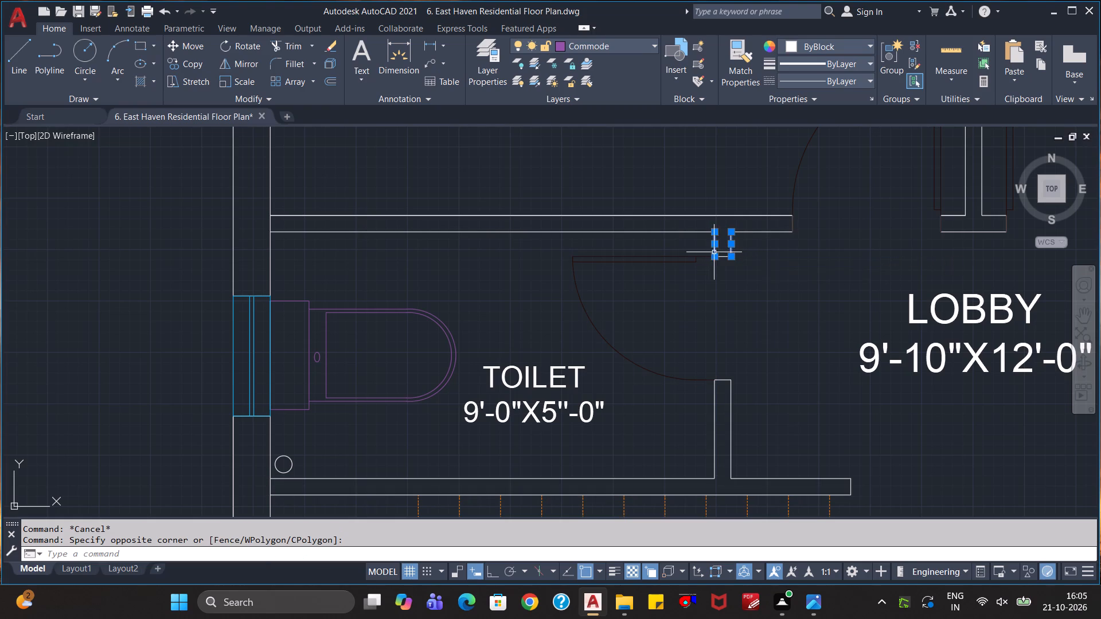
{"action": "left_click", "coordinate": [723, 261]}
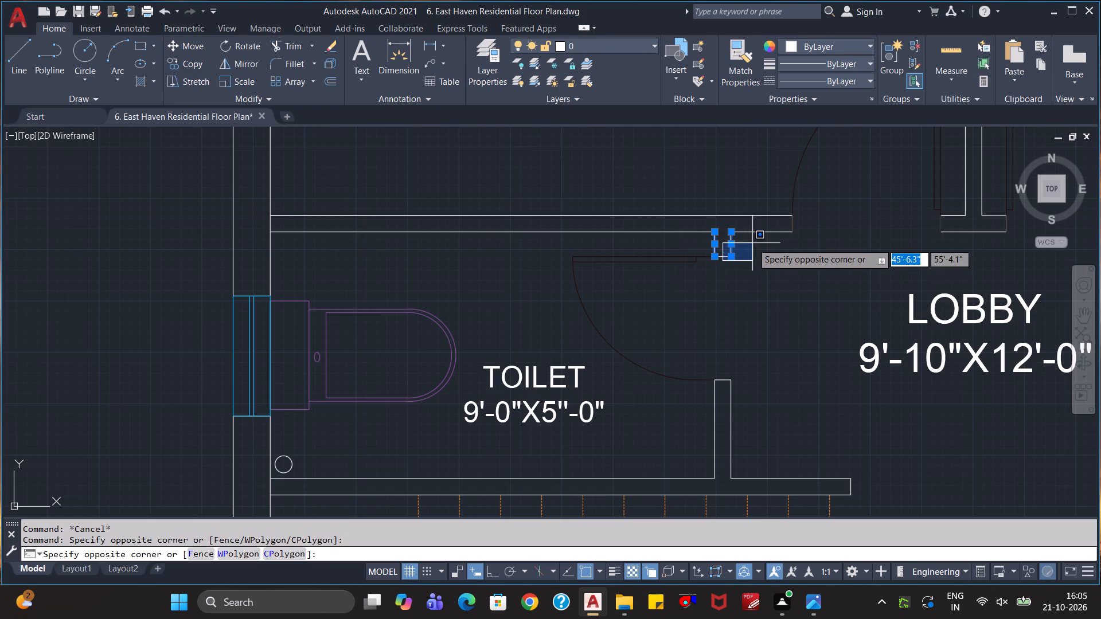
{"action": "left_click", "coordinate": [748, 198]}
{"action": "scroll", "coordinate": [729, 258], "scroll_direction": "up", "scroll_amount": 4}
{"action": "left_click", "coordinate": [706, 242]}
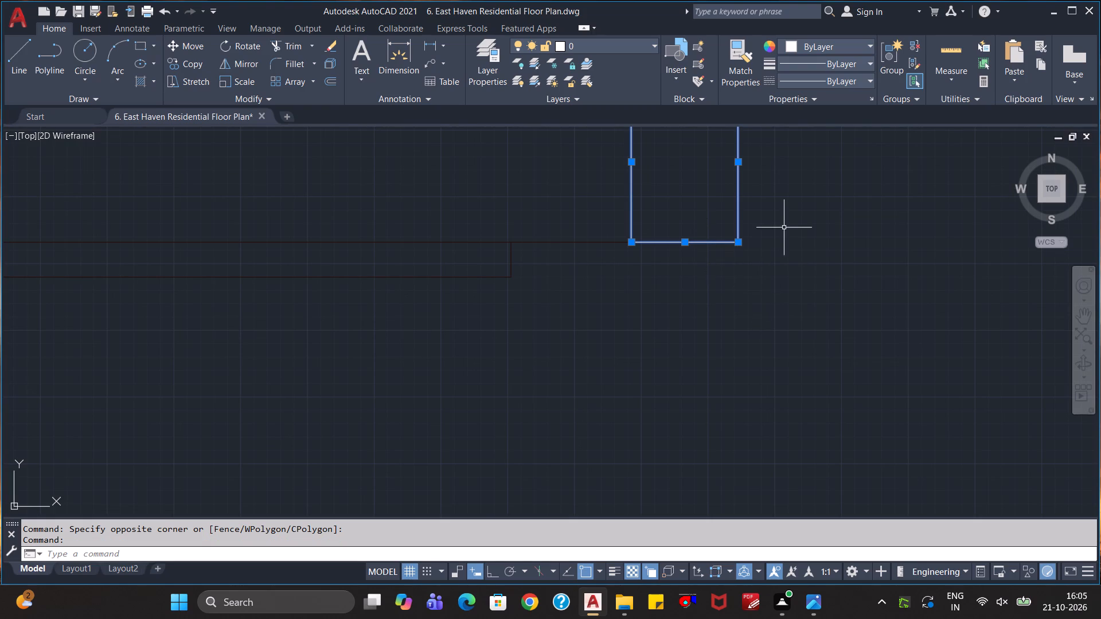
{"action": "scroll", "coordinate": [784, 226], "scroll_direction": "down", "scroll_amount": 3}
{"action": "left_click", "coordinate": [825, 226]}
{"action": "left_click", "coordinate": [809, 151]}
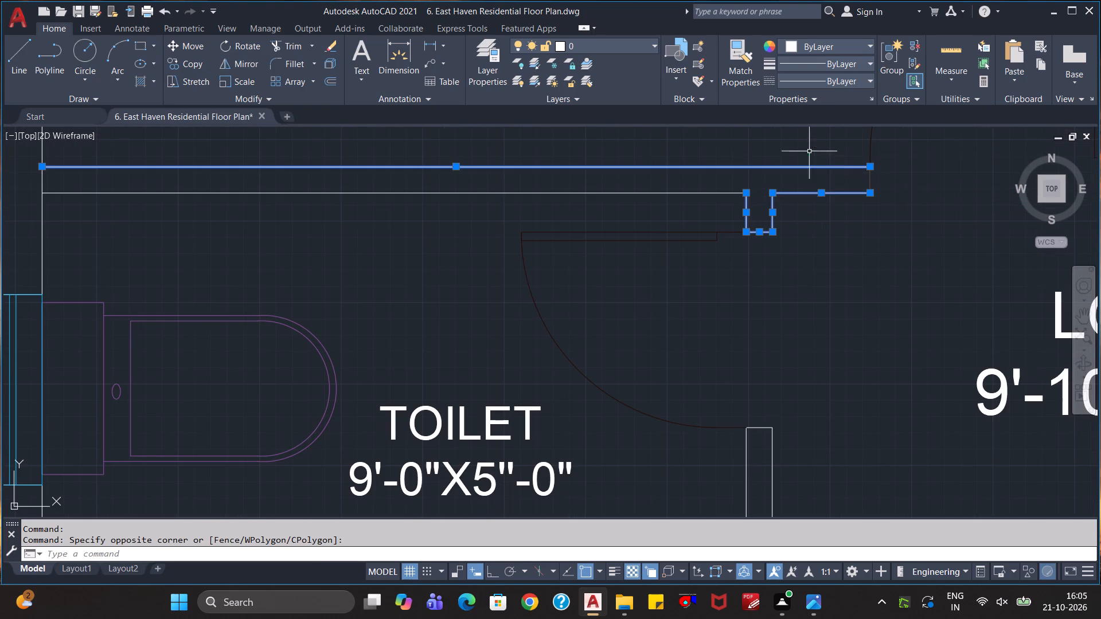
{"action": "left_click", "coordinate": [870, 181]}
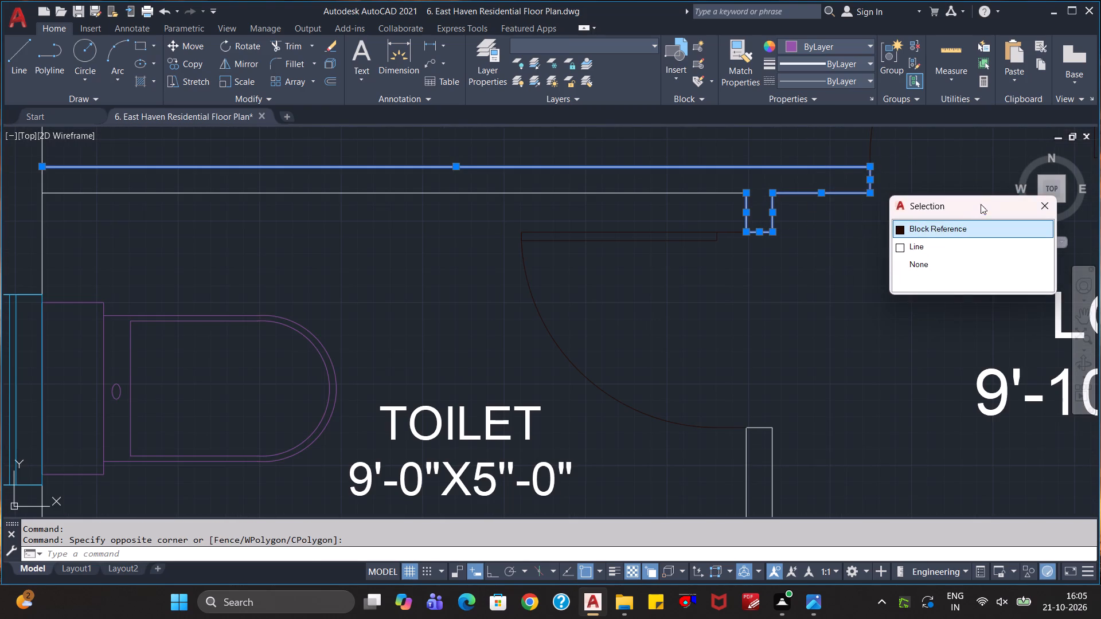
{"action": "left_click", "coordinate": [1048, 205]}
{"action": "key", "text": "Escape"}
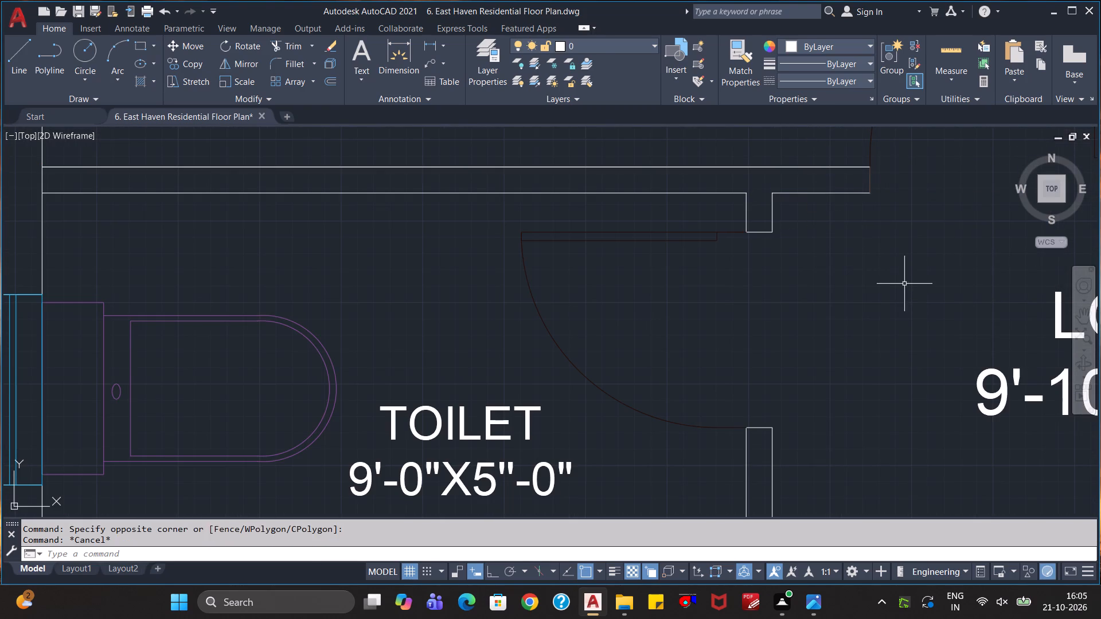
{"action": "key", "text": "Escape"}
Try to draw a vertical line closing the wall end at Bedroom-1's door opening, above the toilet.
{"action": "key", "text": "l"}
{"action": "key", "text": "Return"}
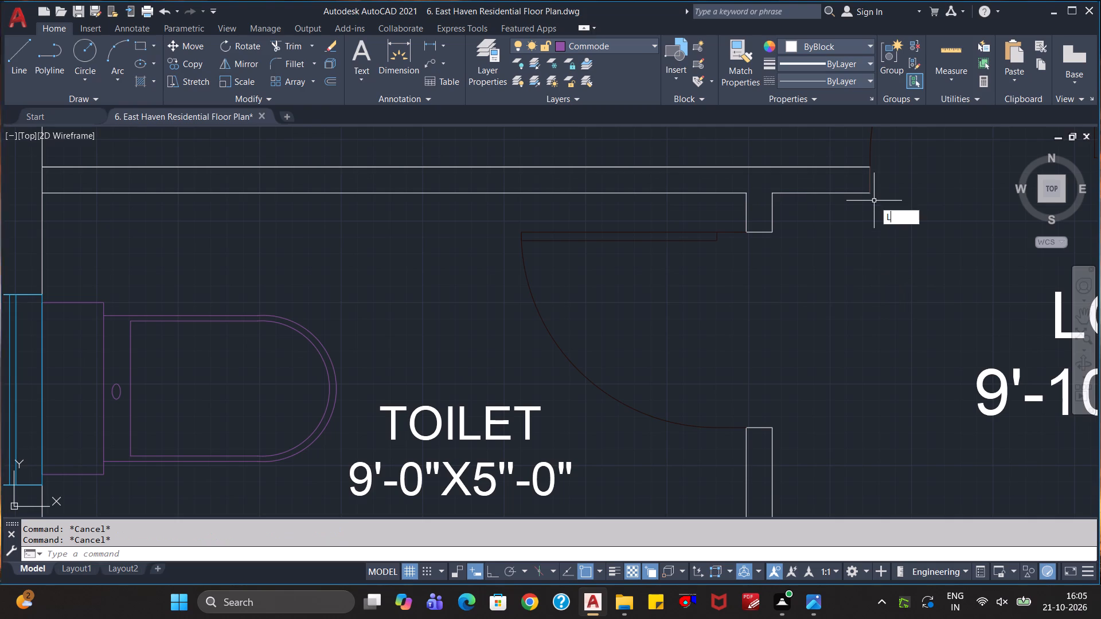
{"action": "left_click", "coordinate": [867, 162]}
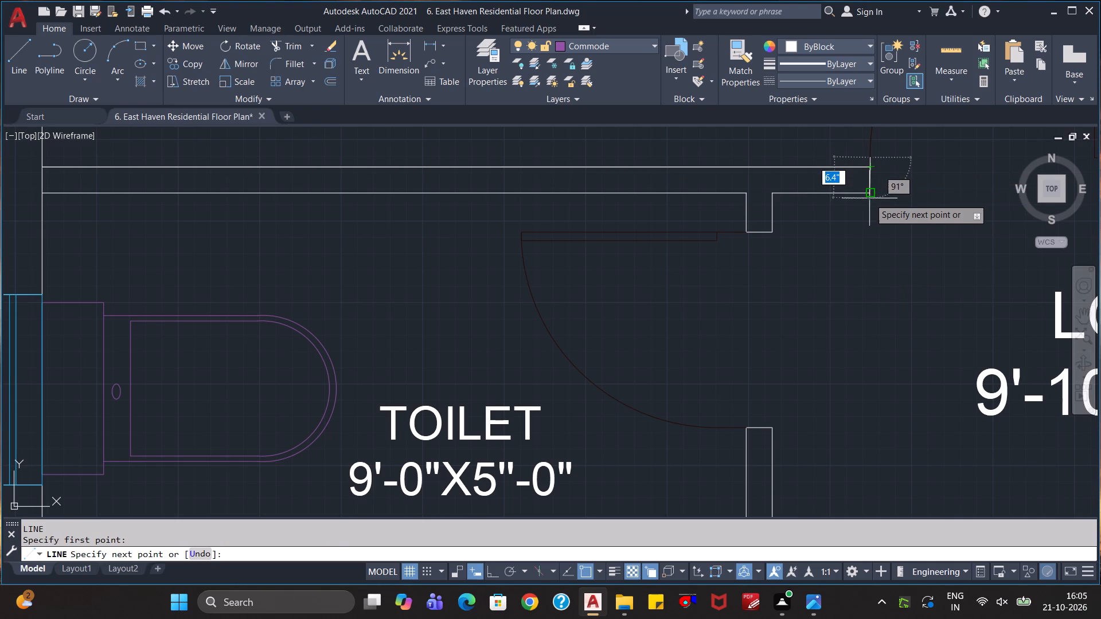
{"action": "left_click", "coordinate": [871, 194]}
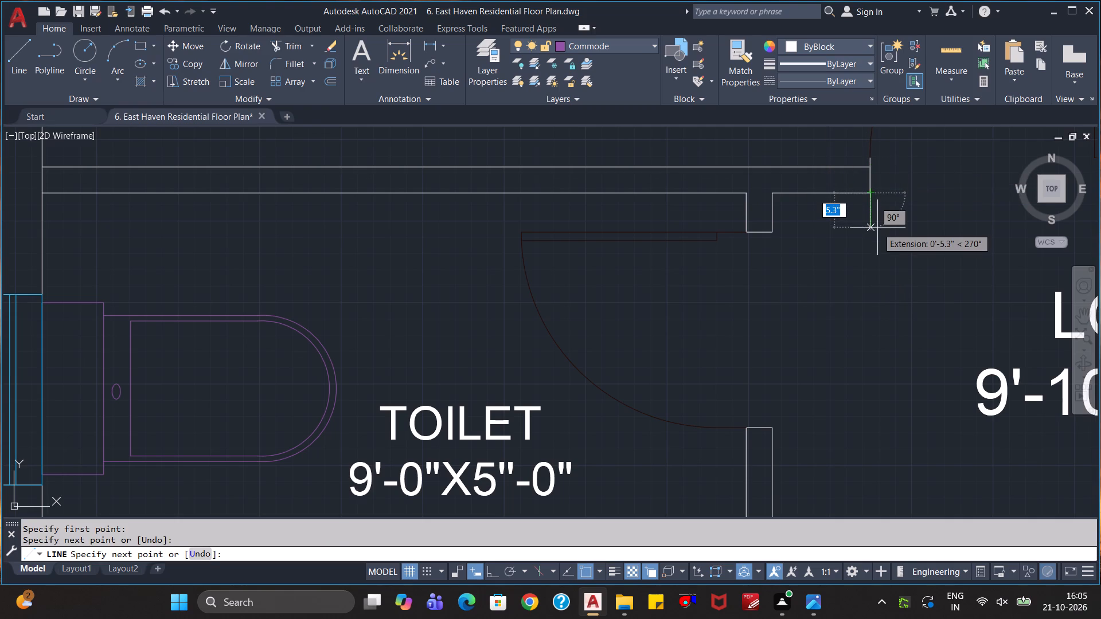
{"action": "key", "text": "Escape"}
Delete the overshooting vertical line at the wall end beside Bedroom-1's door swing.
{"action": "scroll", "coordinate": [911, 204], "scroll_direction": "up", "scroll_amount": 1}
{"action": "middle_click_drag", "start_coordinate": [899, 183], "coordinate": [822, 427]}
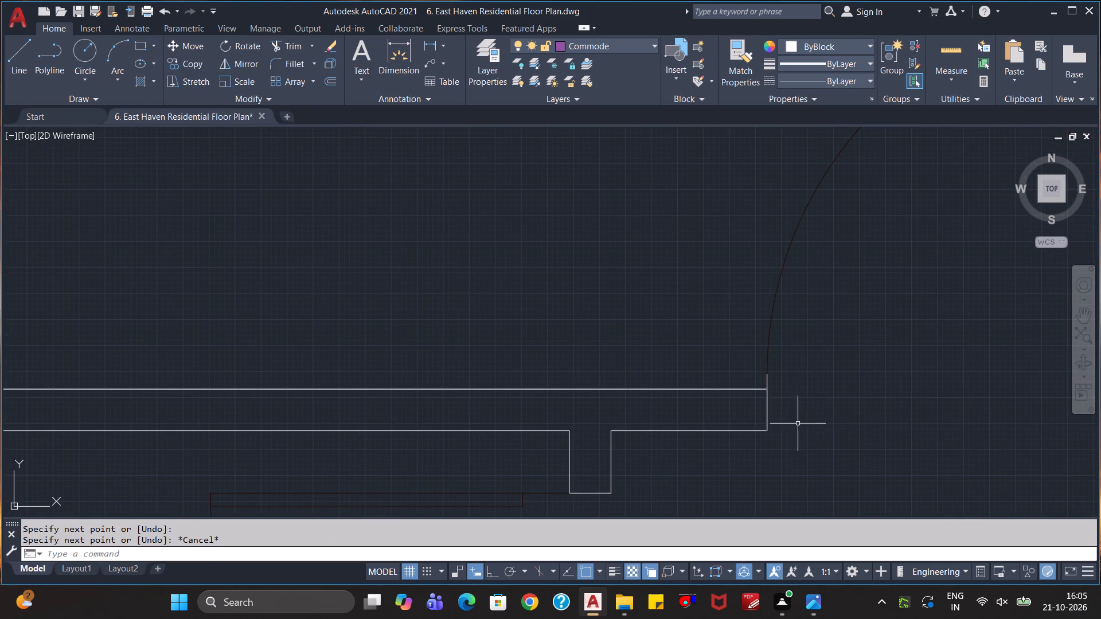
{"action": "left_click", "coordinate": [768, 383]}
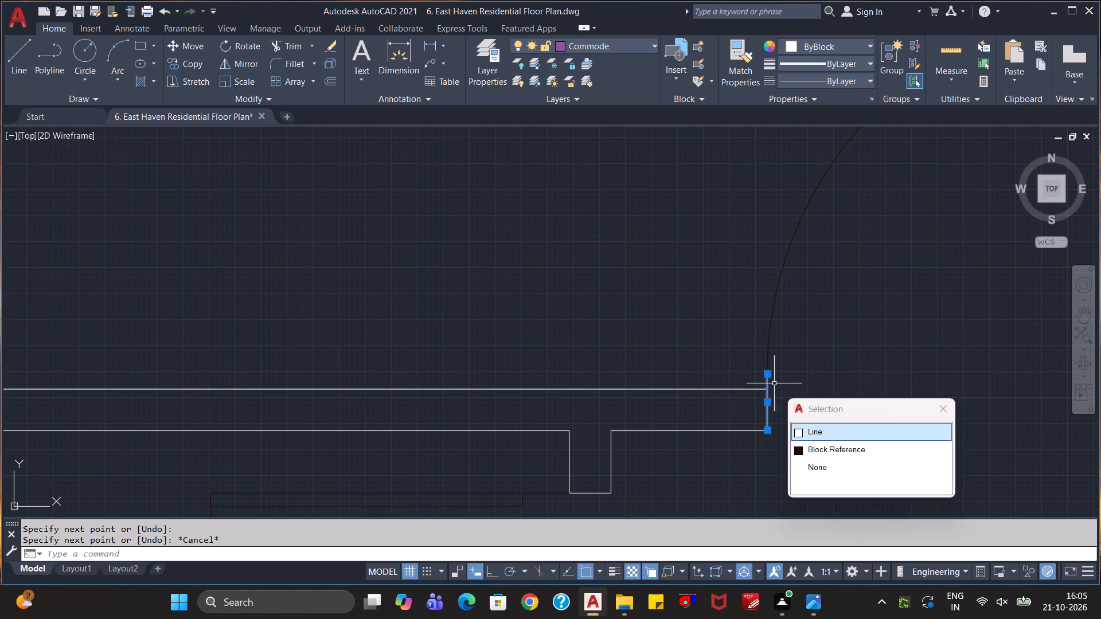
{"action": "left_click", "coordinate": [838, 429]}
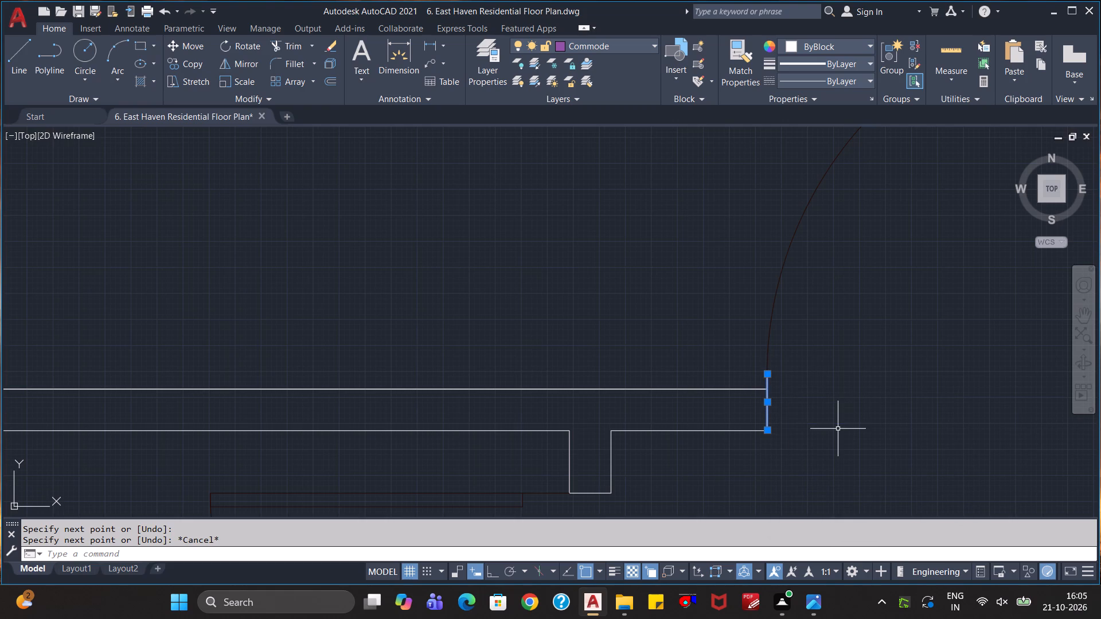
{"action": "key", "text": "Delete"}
Draw a vertical line between the upper and lower wall corners to close the wall end at Bedroom-1's door opening.
{"action": "key", "text": "l"}
{"action": "key", "text": "Return"}
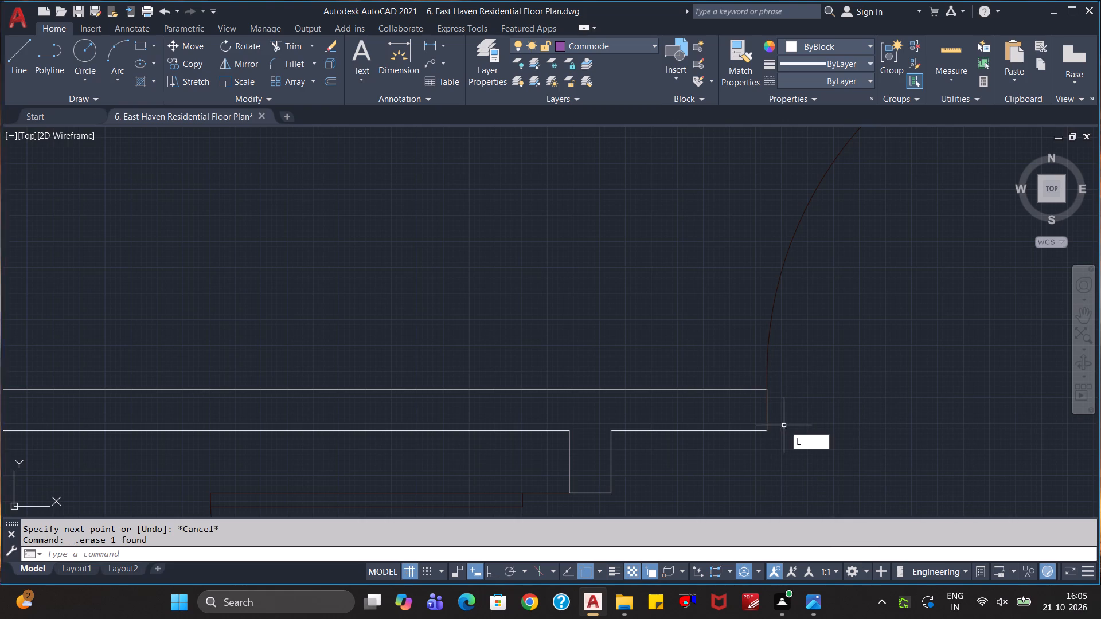
{"action": "left_click", "coordinate": [767, 390]}
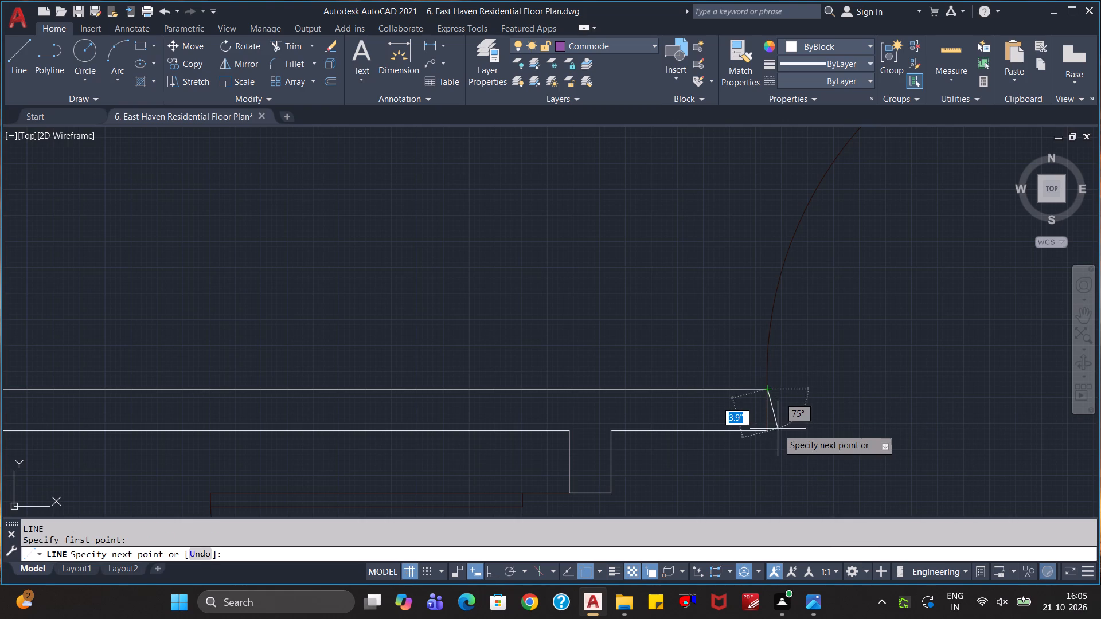
{"action": "left_click", "coordinate": [768, 431]}
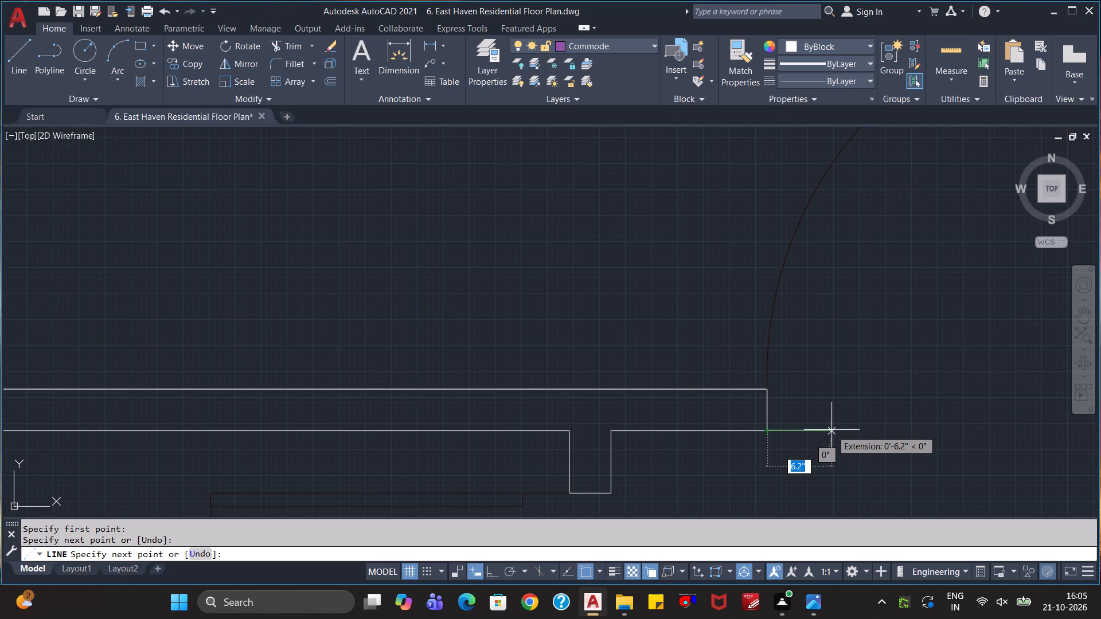
{"action": "key", "text": "Escape"}
Draw a 4" vertical line closing the Bedroom-1 side of the short wall piece between the two bedroom doors.
{"action": "scroll", "coordinate": [909, 441], "scroll_direction": "down", "scroll_amount": 1}
{"action": "middle_click_drag", "start_coordinate": [976, 440], "coordinate": [591, 442]}
{"action": "scroll", "coordinate": [606, 409], "scroll_direction": "up", "scroll_amount": 1}
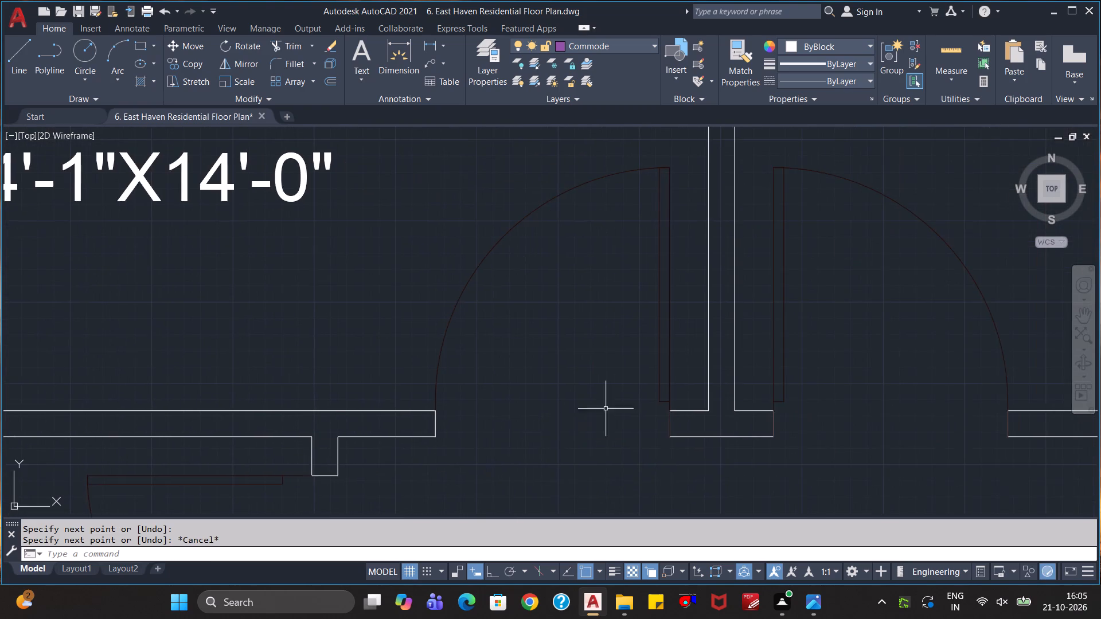
{"action": "scroll", "coordinate": [606, 409], "scroll_direction": "up", "scroll_amount": 1}
{"action": "key", "text": "l"}
{"action": "key", "text": "Return"}
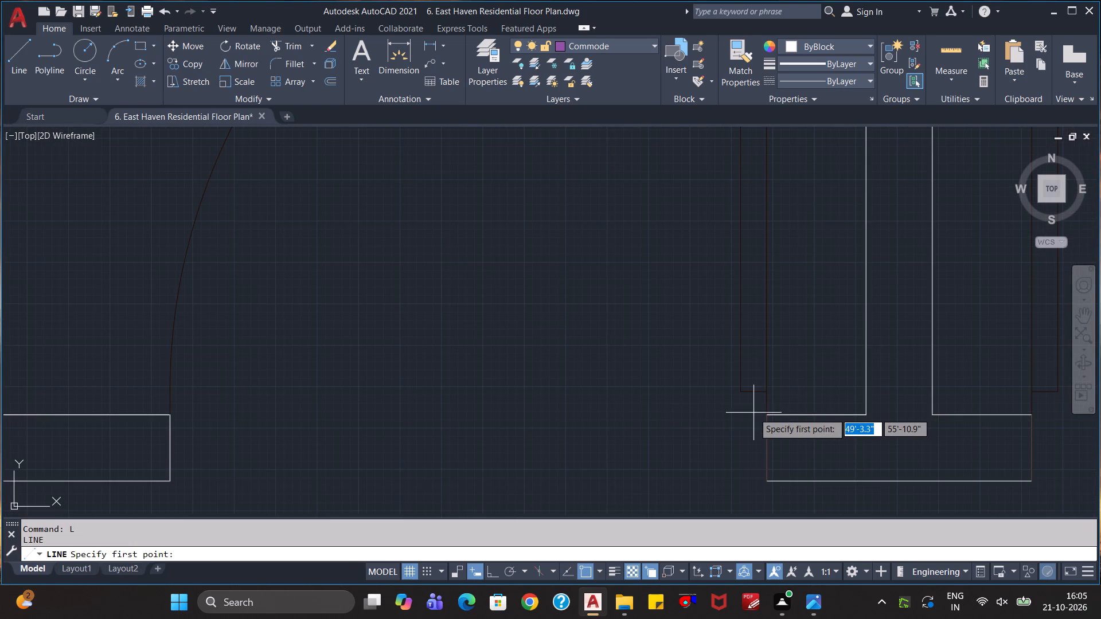
{"action": "left_click", "coordinate": [768, 415]}
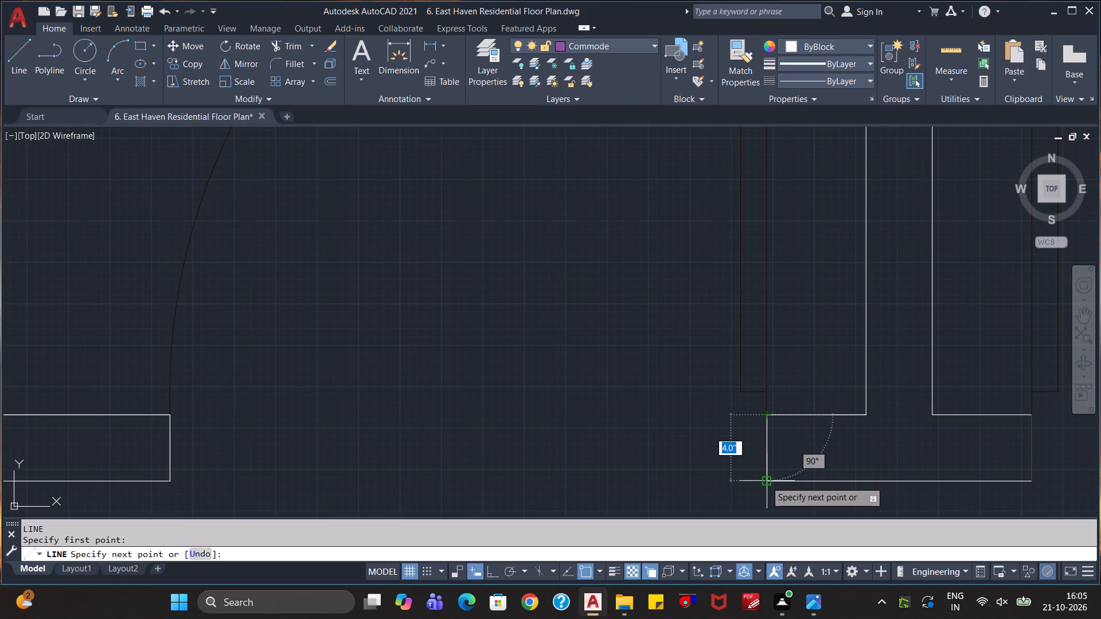
{"action": "left_click", "coordinate": [766, 481]}
{"action": "key", "text": "Escape"}
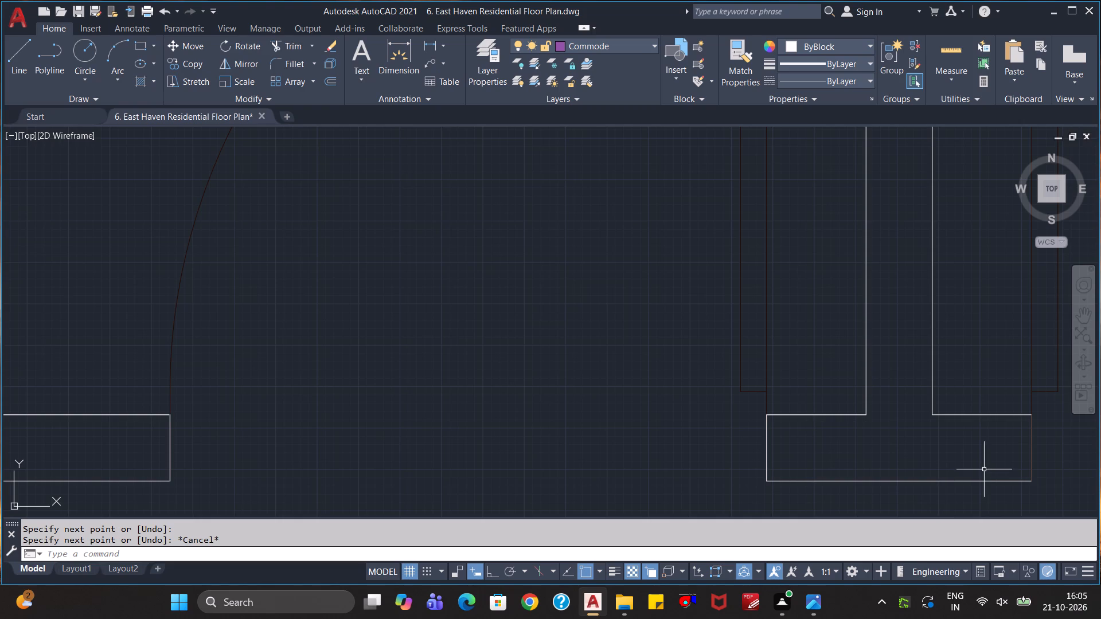
Draw a vertical line closing the Bedroom-2 side of the short wall piece between the two bedroom doors.
{"action": "key", "text": "l"}
{"action": "key", "text": "Return"}
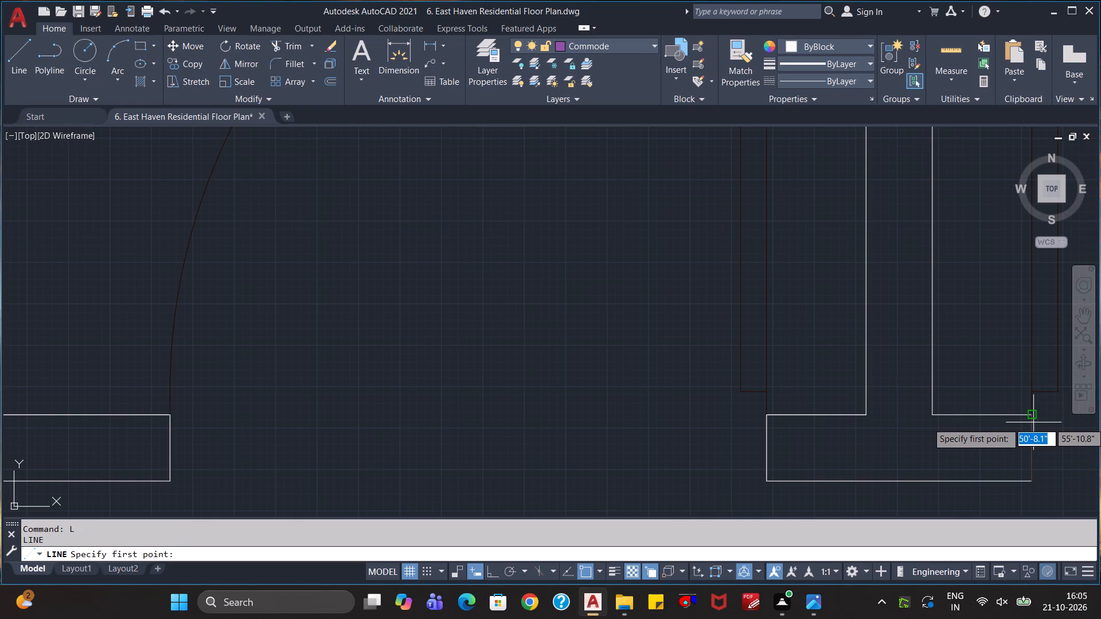
{"action": "left_click", "coordinate": [1033, 422]}
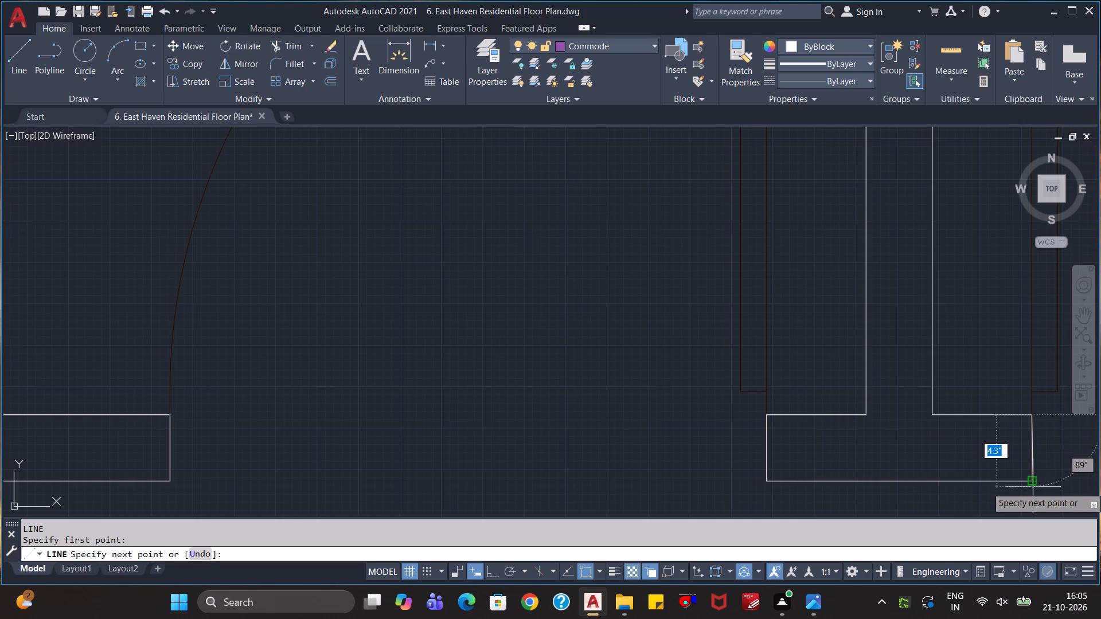
{"action": "left_click", "coordinate": [1033, 487]}
{"action": "key", "text": "Escape"}
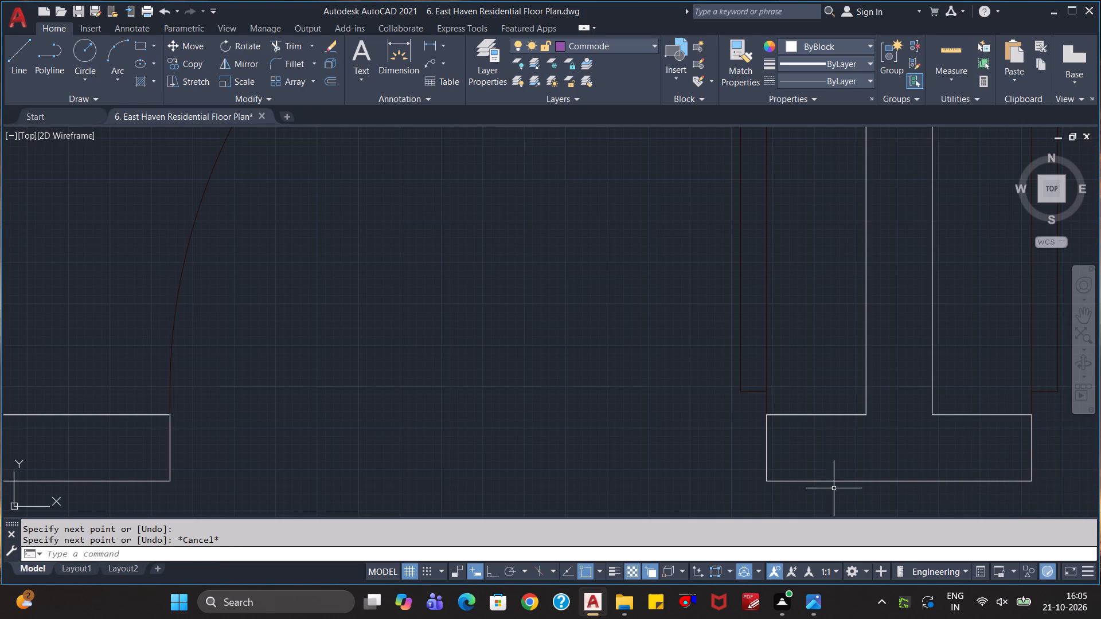
Draw a vertical line closing the wall end at the swing side of Bedroom-2's entrance door.
{"action": "scroll", "coordinate": [815, 488], "scroll_direction": "down", "scroll_amount": 2}
{"action": "middle_click_drag", "start_coordinate": [957, 456], "coordinate": [317, 374]}
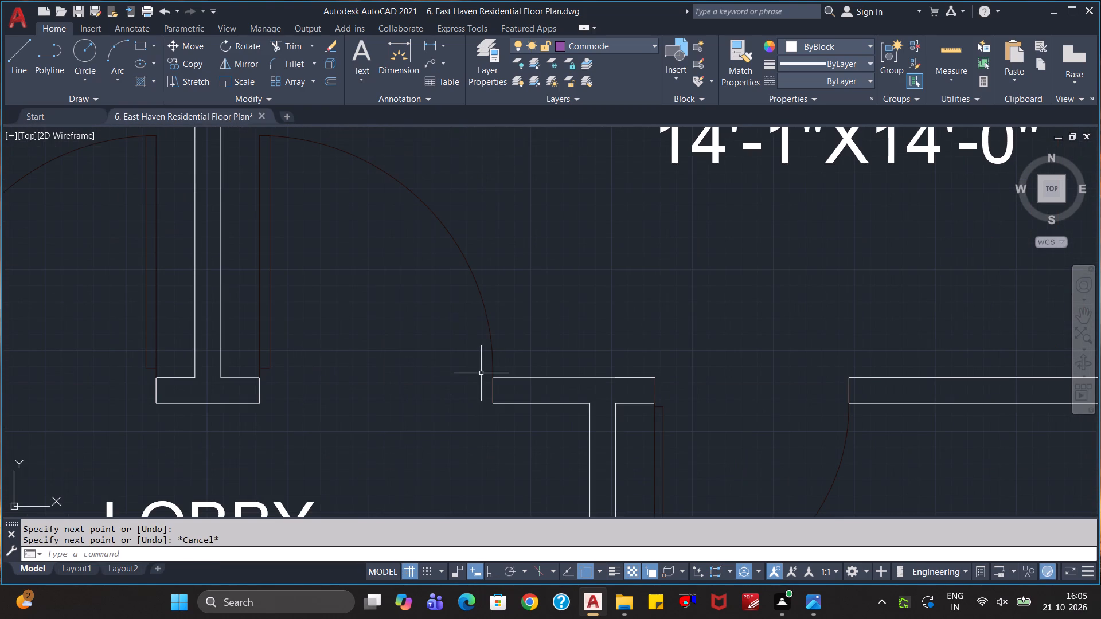
{"action": "scroll", "coordinate": [482, 374], "scroll_direction": "up", "scroll_amount": 1}
{"action": "key", "text": "l"}
{"action": "key", "text": "Return"}
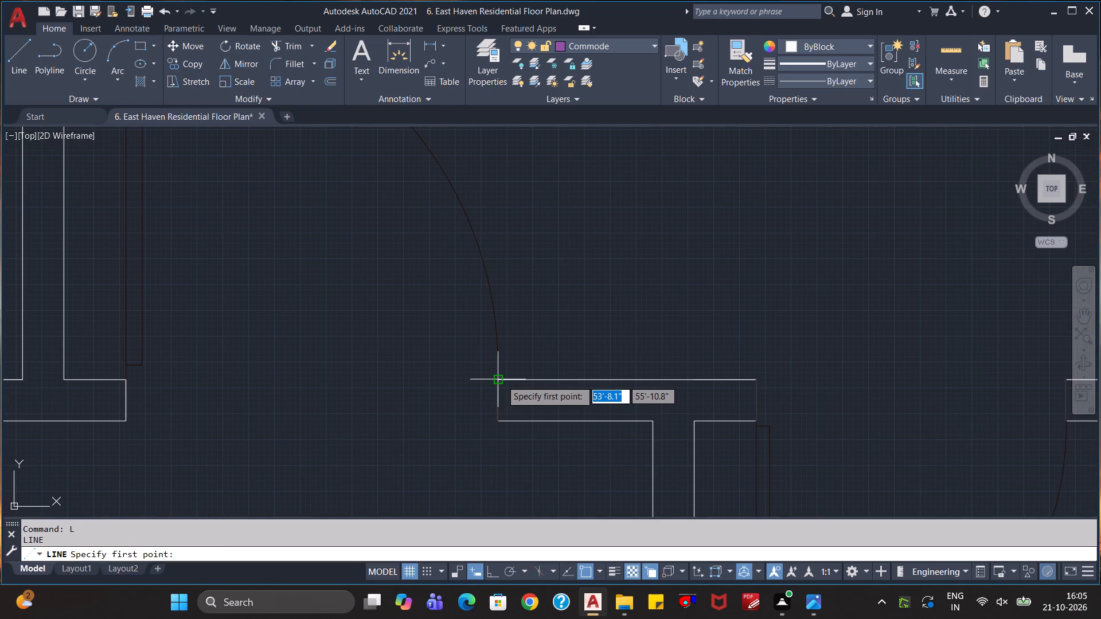
{"action": "left_click", "coordinate": [501, 380]}
{"action": "left_click", "coordinate": [502, 418]}
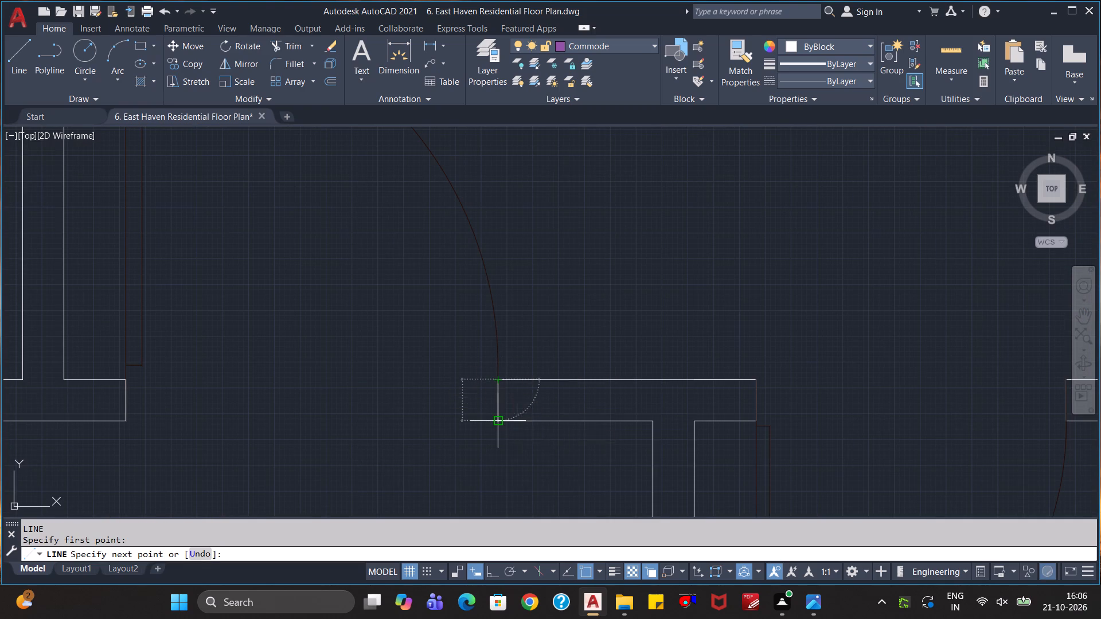
{"action": "key", "text": "Escape"}
Draw a vertical line closing the other end of that wall piece, at the hinge side of Bedroom-2's toilet door.
{"action": "key", "text": "l"}
{"action": "key", "text": "Return"}
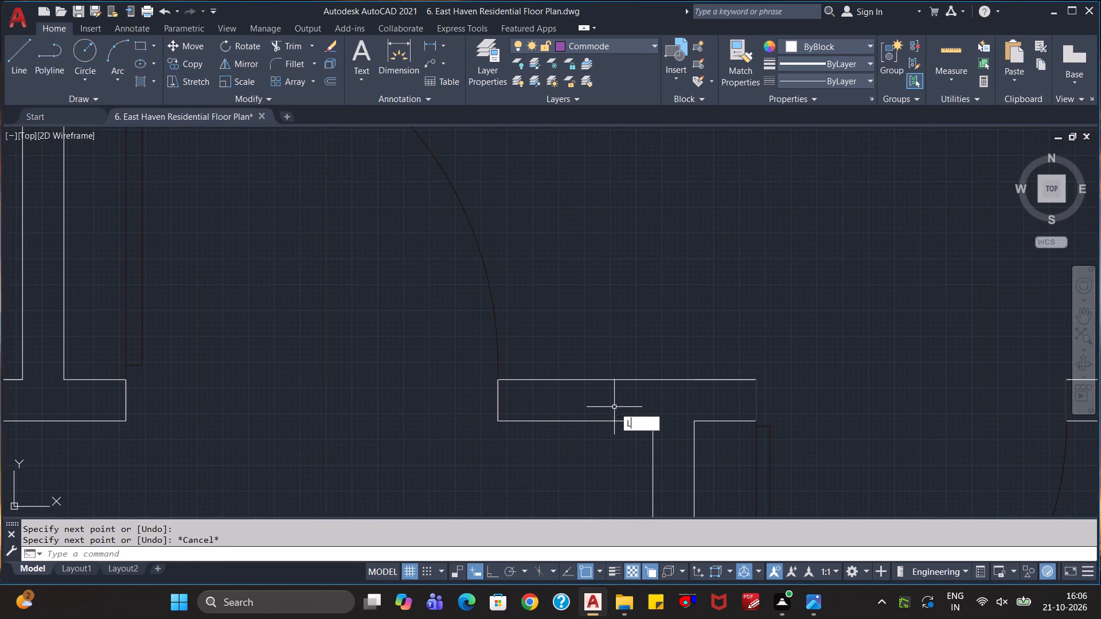
{"action": "left_click", "coordinate": [758, 382]}
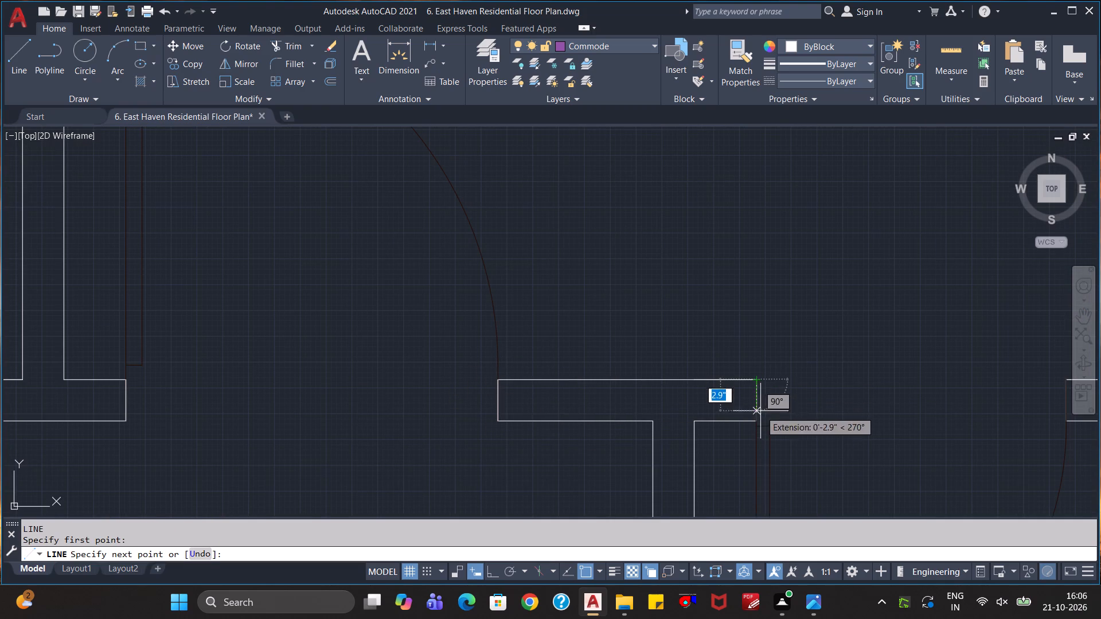
{"action": "left_click", "coordinate": [758, 422]}
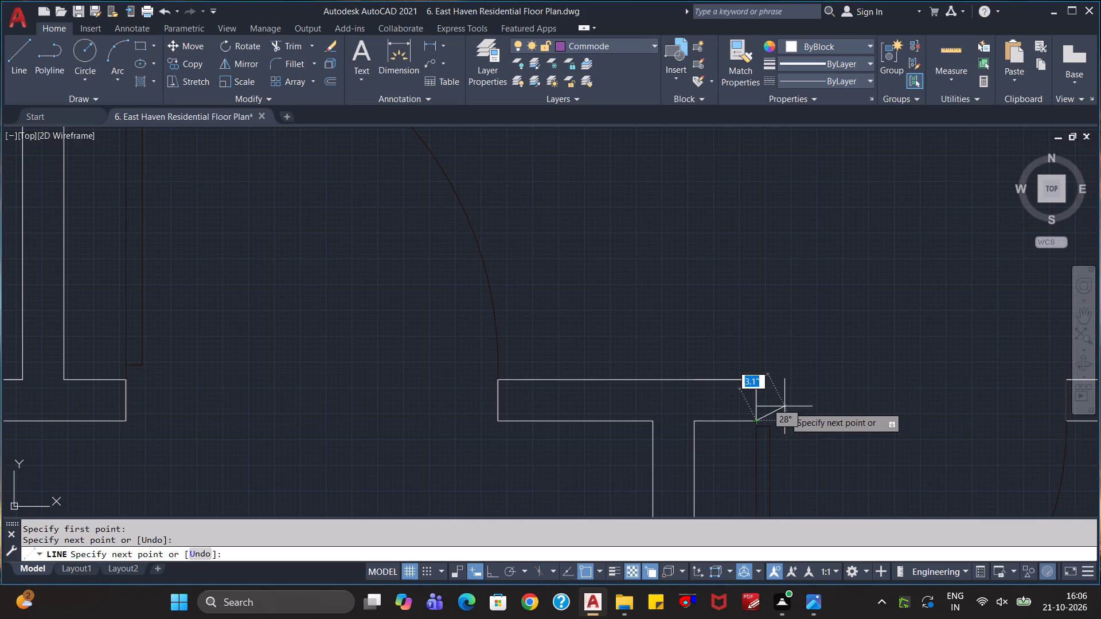
{"action": "key", "text": "Escape"}
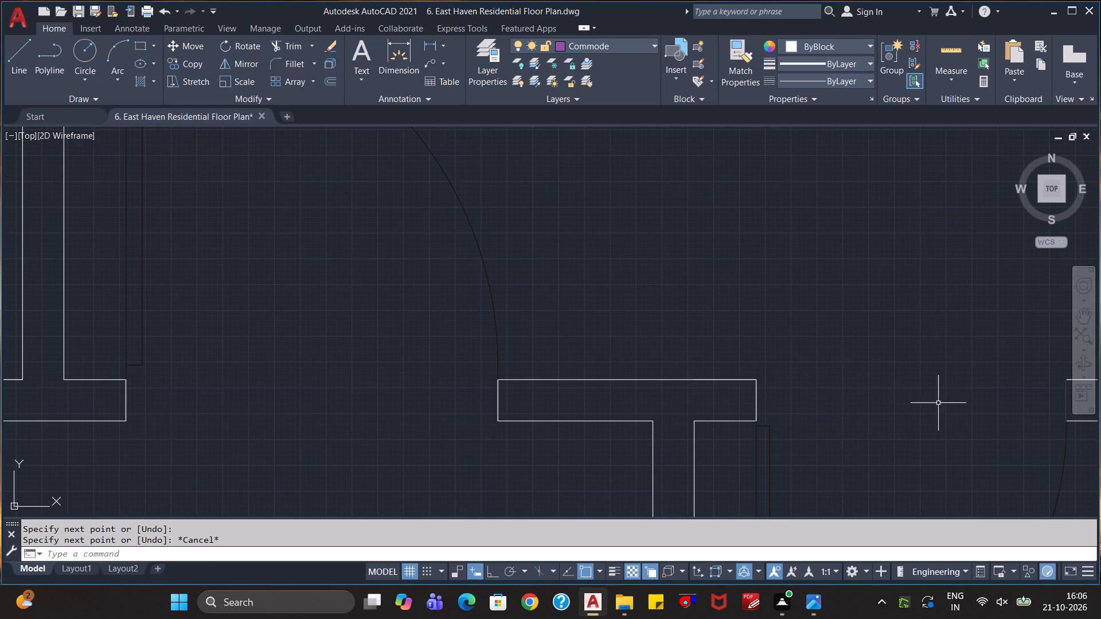
Draw a 4" vertical line closing the wall end at the swing side of Bedroom-2's toilet door.
{"action": "middle_click_drag", "start_coordinate": [940, 403], "coordinate": [464, 398]}
{"action": "key", "text": "l"}
{"action": "key", "text": "Return"}
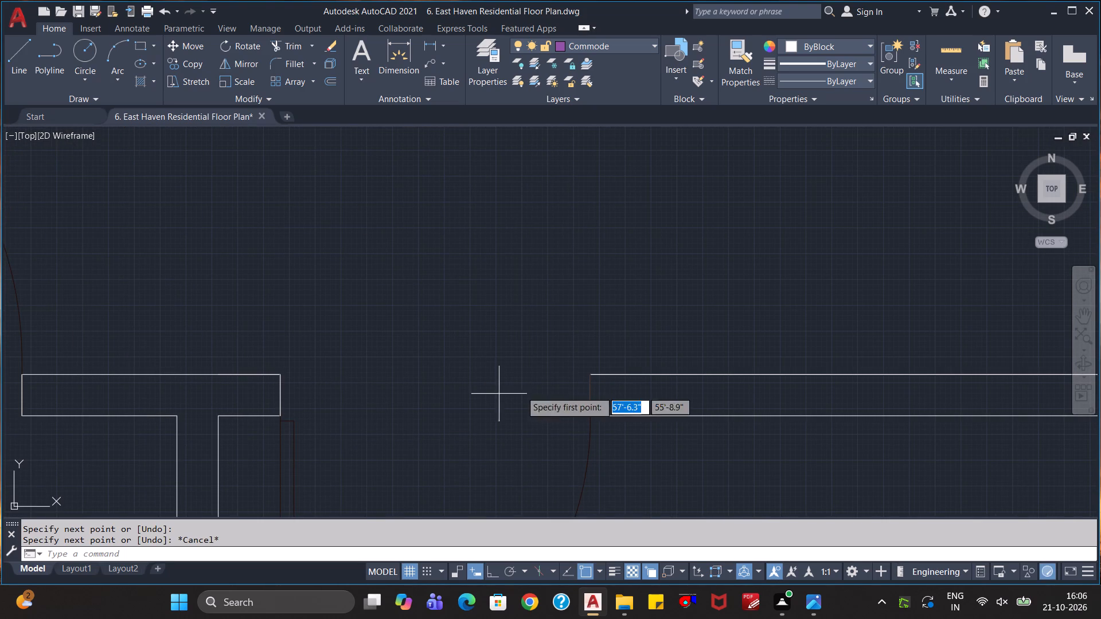
{"action": "left_click", "coordinate": [592, 377]}
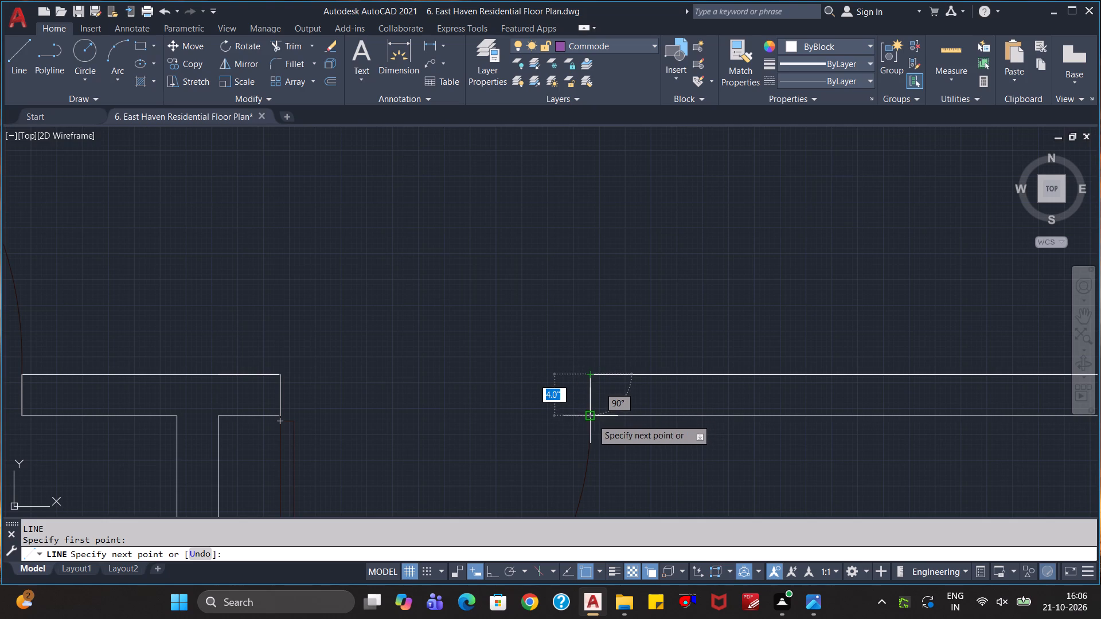
{"action": "left_click", "coordinate": [592, 419]}
{"action": "key", "text": "Escape"}
Draw a 9" vertical line closing the exterior wall end at the hinge side of the living hall's main entrance door.
{"action": "scroll", "coordinate": [665, 444], "scroll_direction": "down", "scroll_amount": 2}
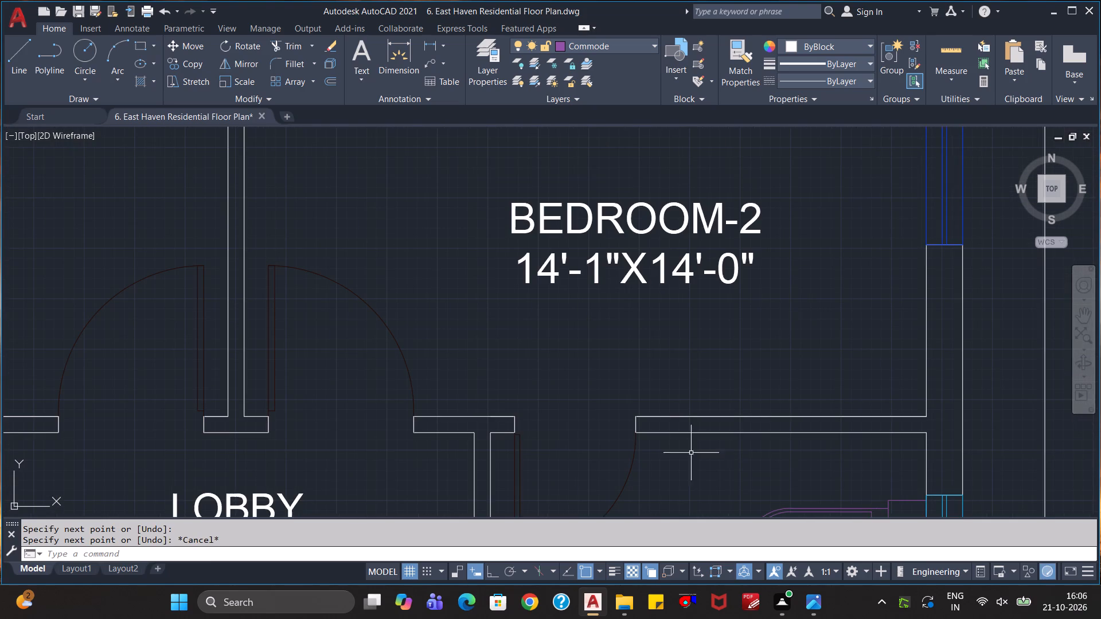
{"action": "middle_click_drag", "start_coordinate": [735, 459], "coordinate": [716, 215]}
{"action": "scroll", "coordinate": [612, 322], "scroll_direction": "down", "scroll_amount": 1}
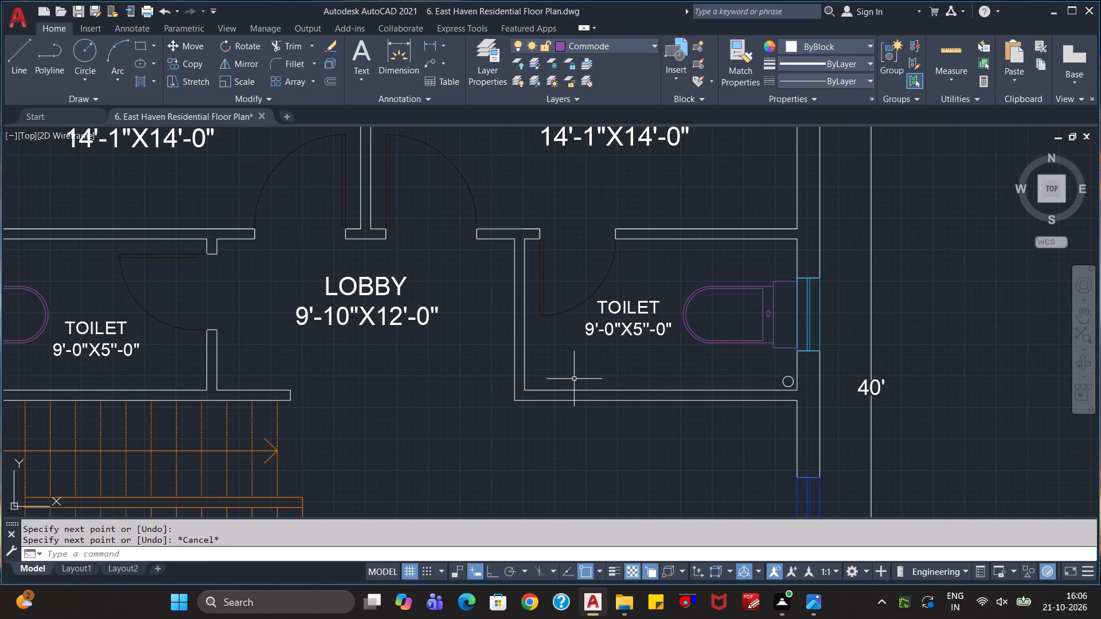
{"action": "scroll", "coordinate": [531, 432], "scroll_direction": "down", "scroll_amount": 1}
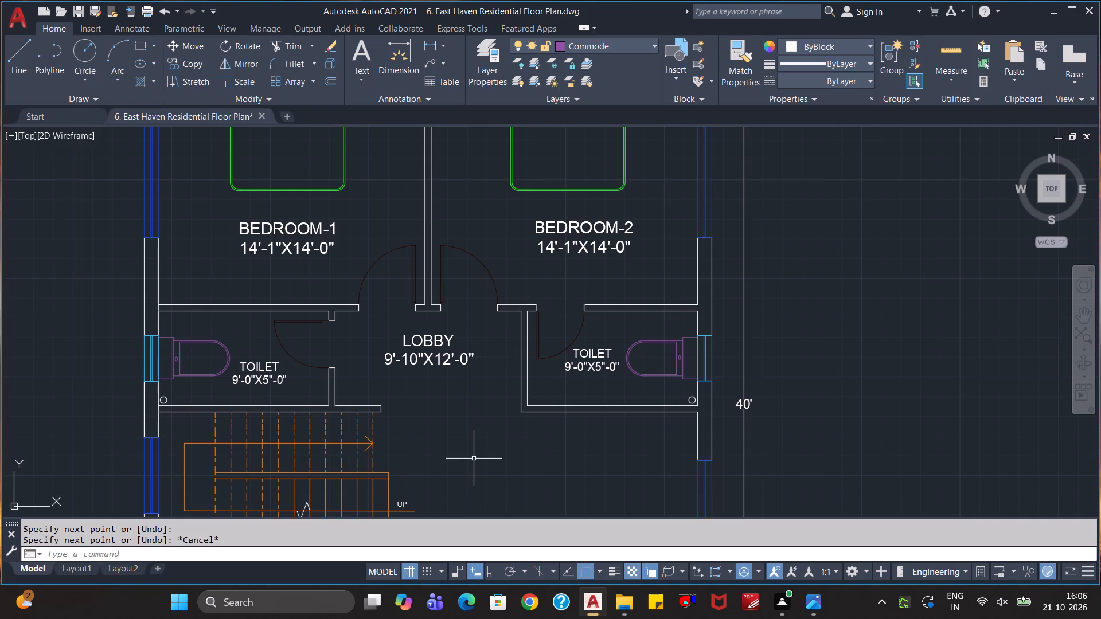
{"action": "scroll", "coordinate": [474, 460], "scroll_direction": "down", "scroll_amount": 1}
{"action": "middle_click_drag", "start_coordinate": [490, 464], "coordinate": [520, 299]}
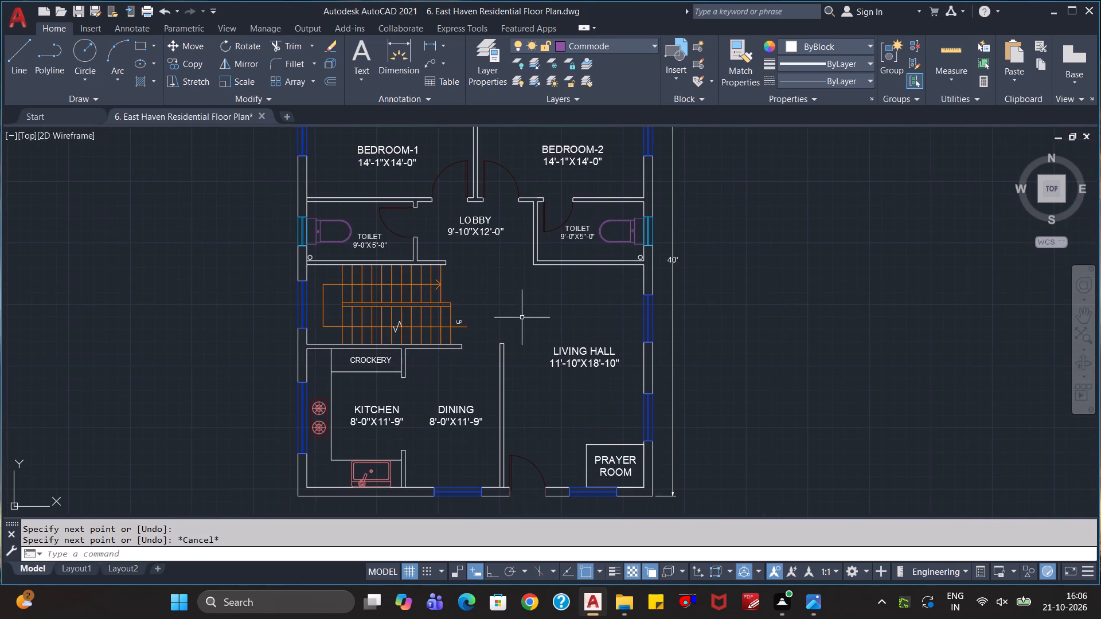
{"action": "scroll", "coordinate": [550, 432], "scroll_direction": "up", "scroll_amount": 2}
{"action": "middle_click_drag", "start_coordinate": [550, 441], "coordinate": [557, 263]}
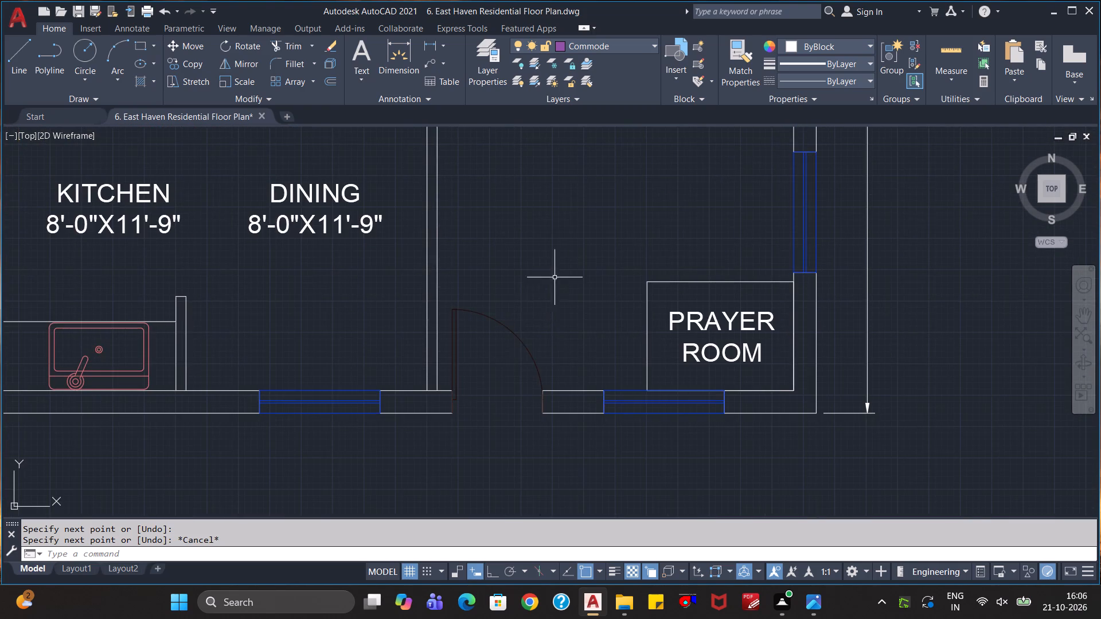
{"action": "scroll", "coordinate": [487, 416], "scroll_direction": "up", "scroll_amount": 2}
{"action": "key", "text": "l"}
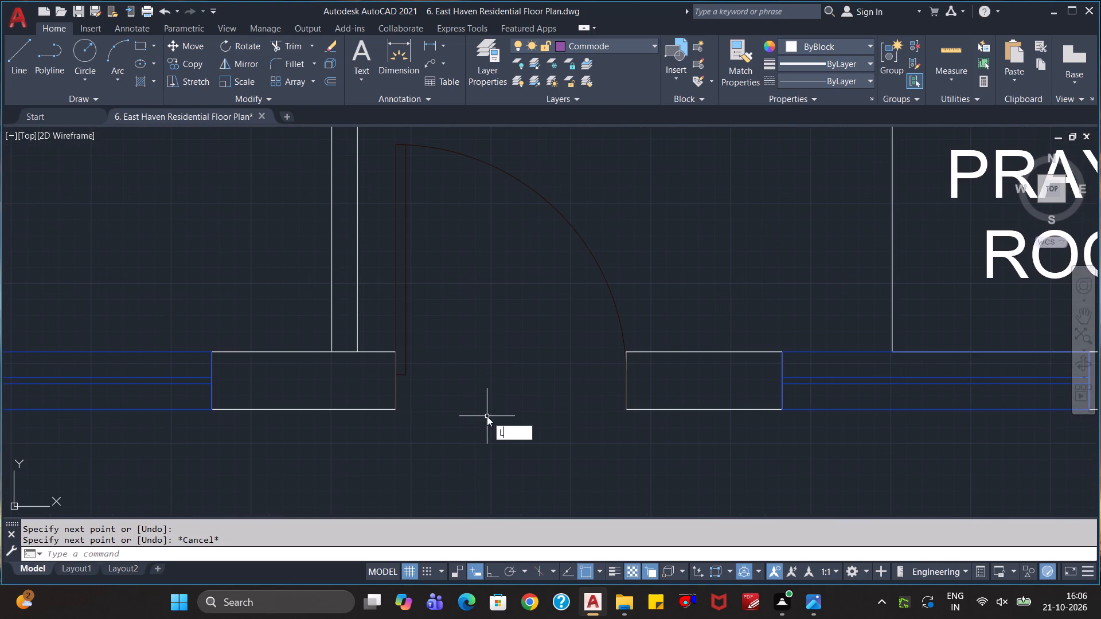
{"action": "key", "text": "Return"}
{"action": "left_click", "coordinate": [392, 410]}
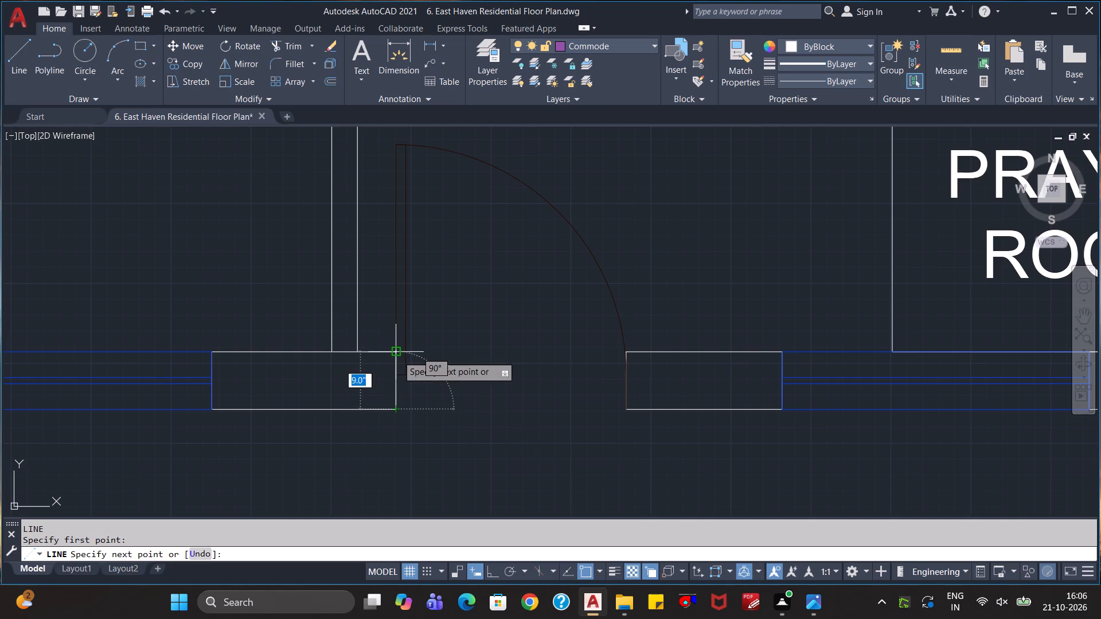
{"action": "left_click", "coordinate": [397, 355]}
{"action": "key", "text": "Escape"}
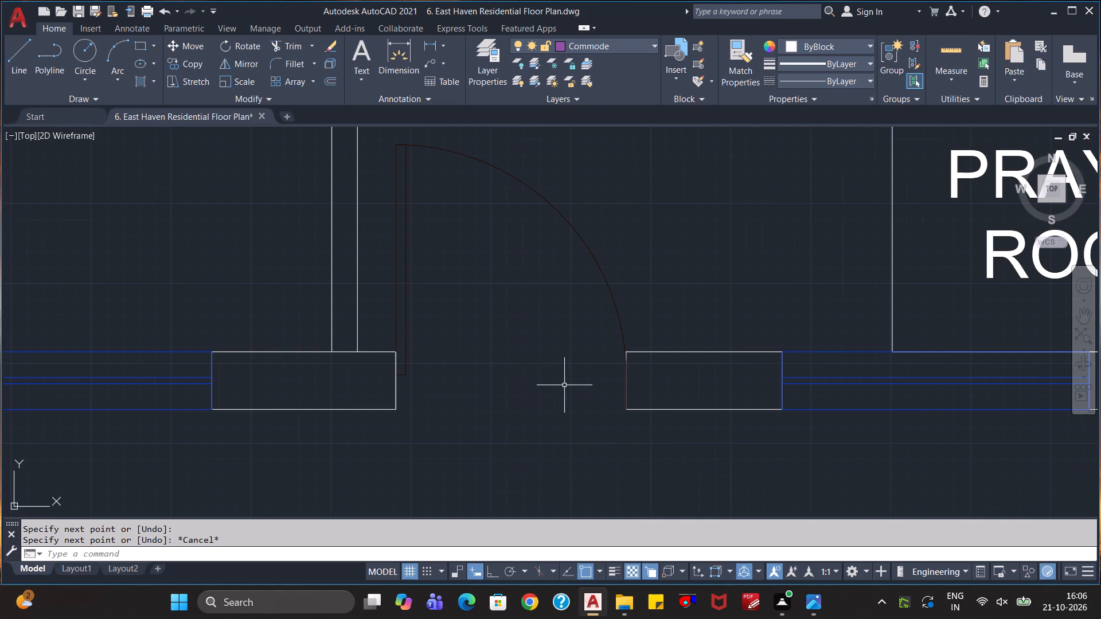
Draw a 9" vertical line closing the exterior wall end on the prayer room side of the main entrance door.
{"action": "key", "text": "l"}
{"action": "key", "text": "Return"}
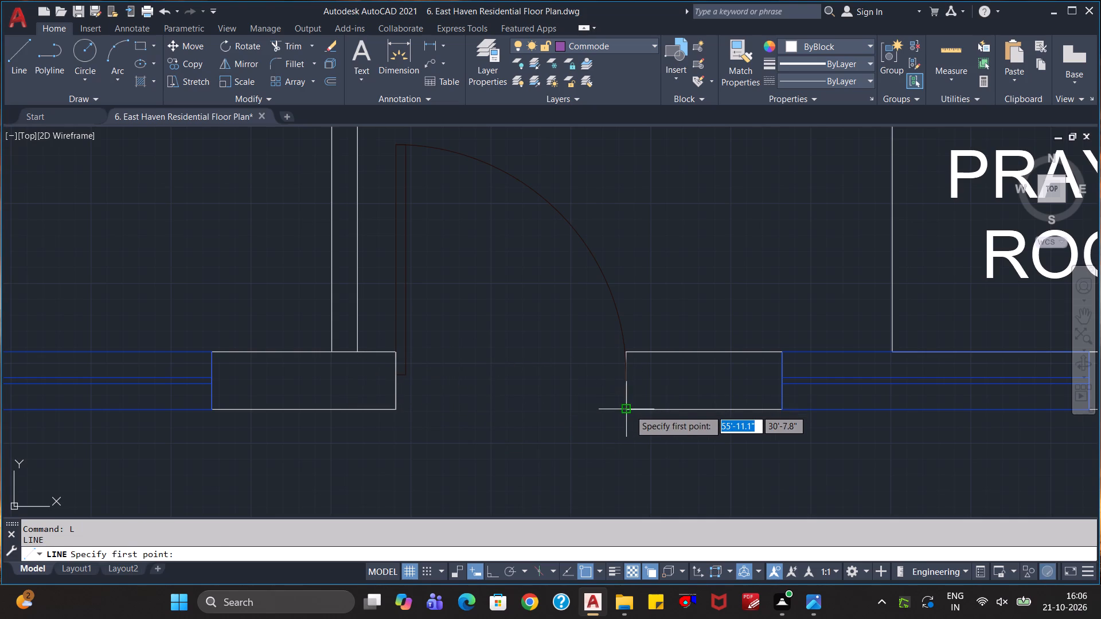
{"action": "left_click", "coordinate": [630, 410]}
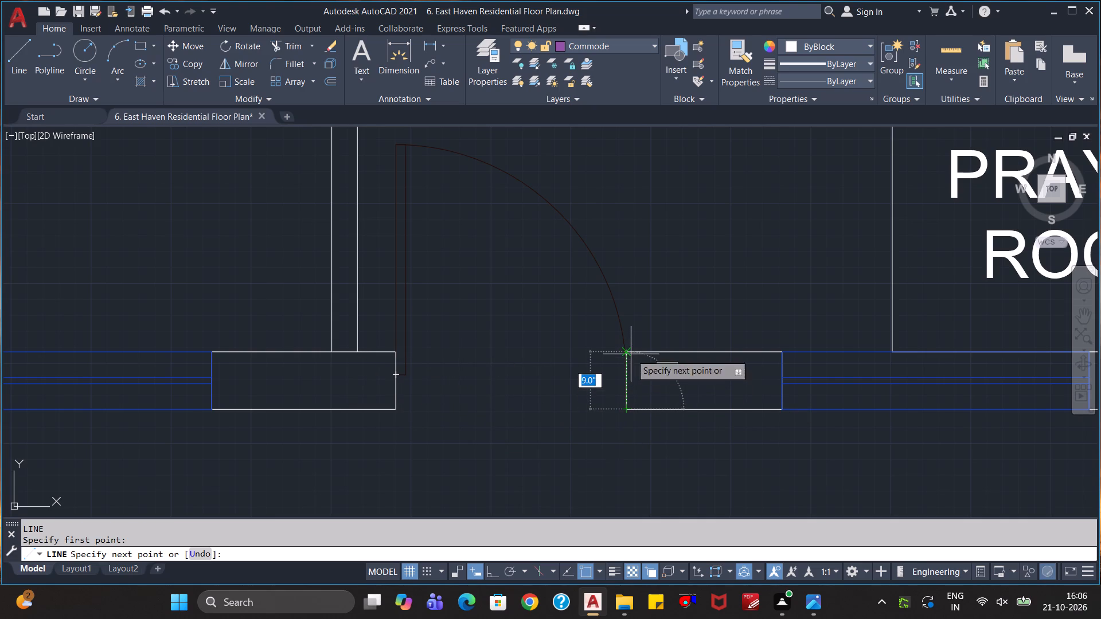
{"action": "left_click", "coordinate": [629, 354]}
{"action": "key", "text": "Escape"}
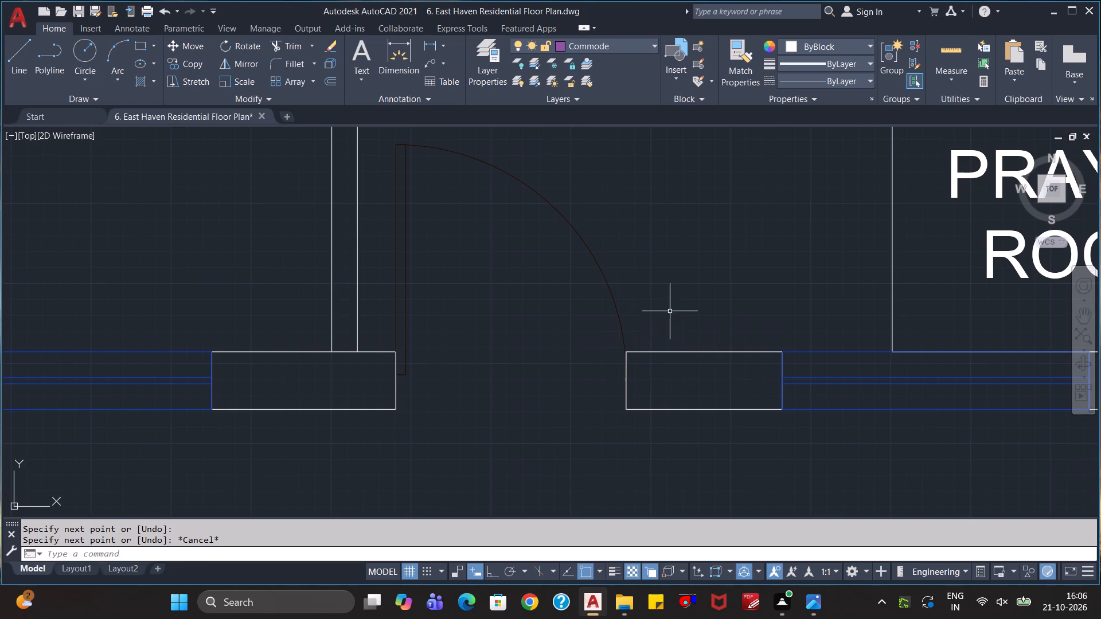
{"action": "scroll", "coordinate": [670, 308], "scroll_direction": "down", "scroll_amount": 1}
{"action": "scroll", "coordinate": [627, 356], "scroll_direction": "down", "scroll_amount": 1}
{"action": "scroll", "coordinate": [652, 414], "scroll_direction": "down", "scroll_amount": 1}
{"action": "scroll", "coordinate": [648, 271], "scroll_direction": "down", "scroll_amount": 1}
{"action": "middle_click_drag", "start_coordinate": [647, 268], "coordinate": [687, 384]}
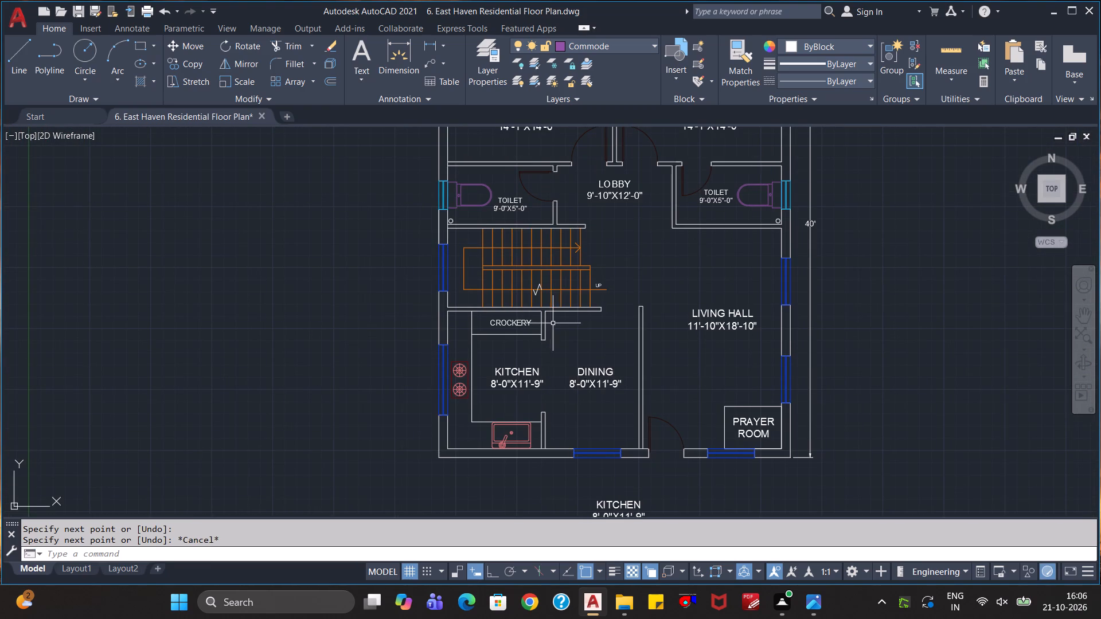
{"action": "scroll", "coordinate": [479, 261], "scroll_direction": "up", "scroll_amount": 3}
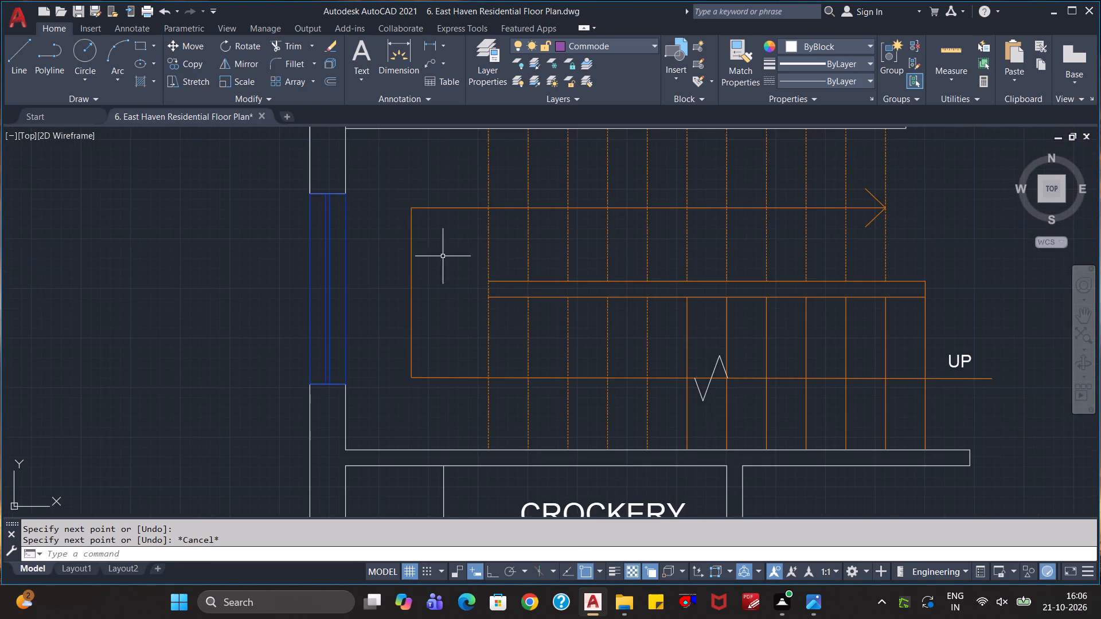
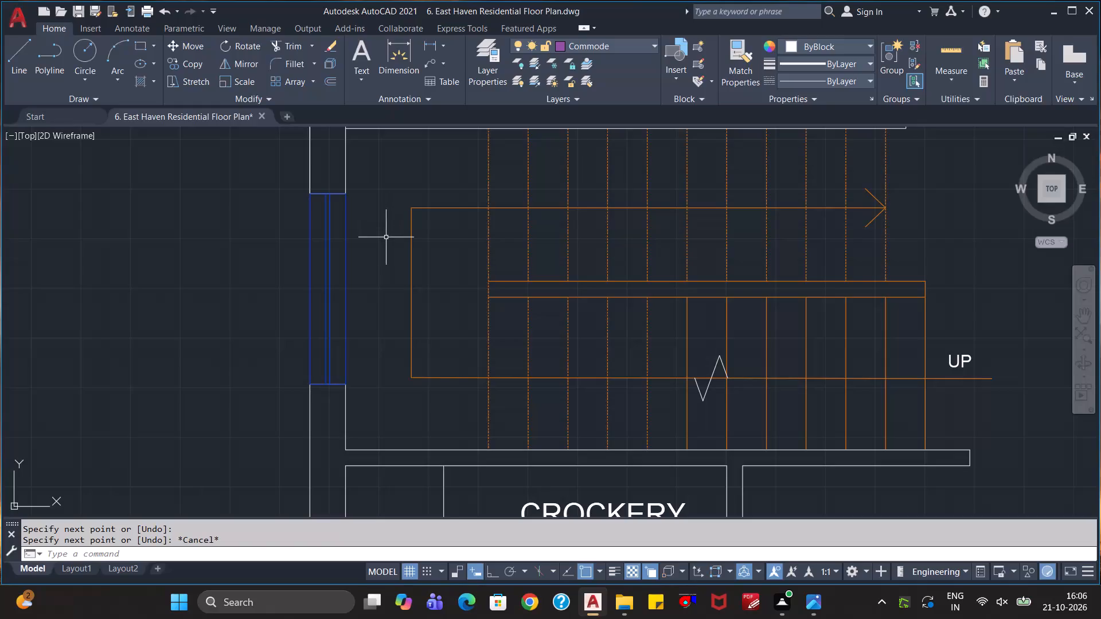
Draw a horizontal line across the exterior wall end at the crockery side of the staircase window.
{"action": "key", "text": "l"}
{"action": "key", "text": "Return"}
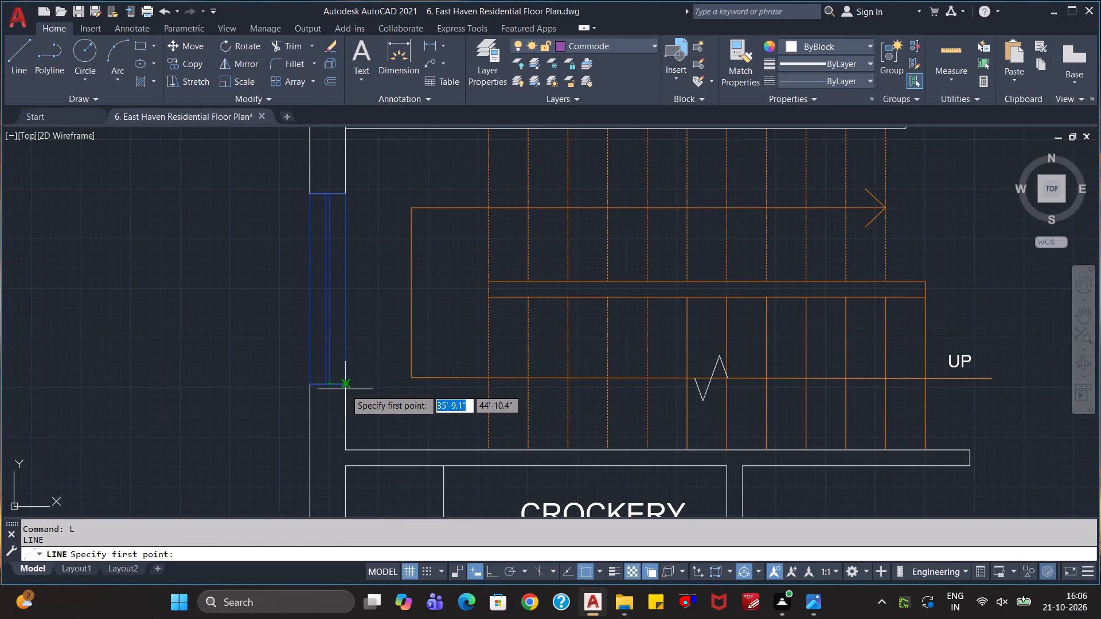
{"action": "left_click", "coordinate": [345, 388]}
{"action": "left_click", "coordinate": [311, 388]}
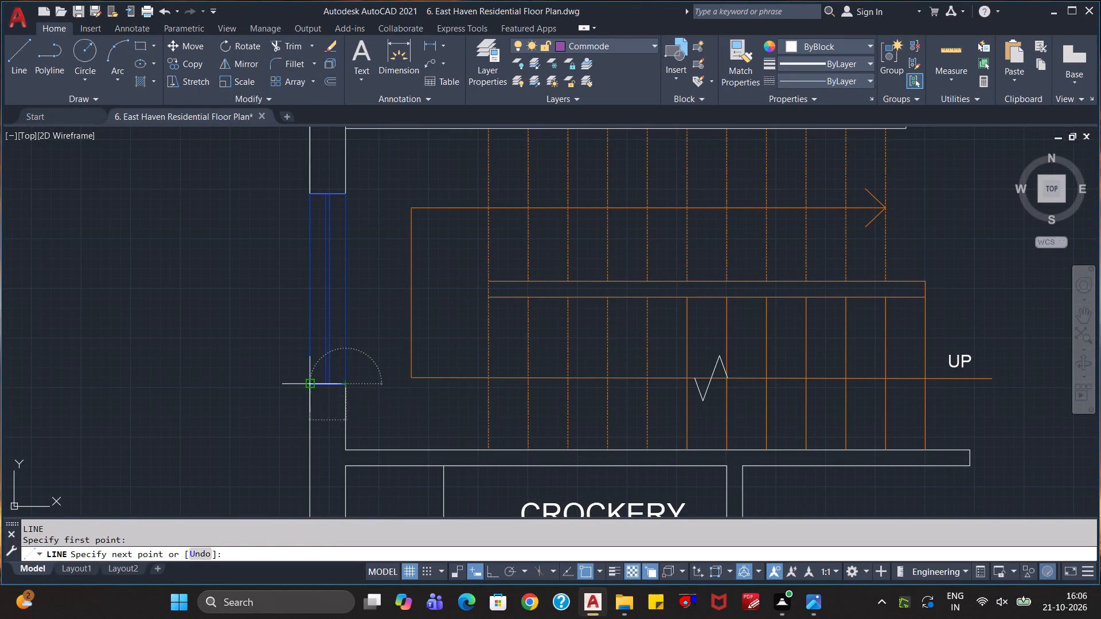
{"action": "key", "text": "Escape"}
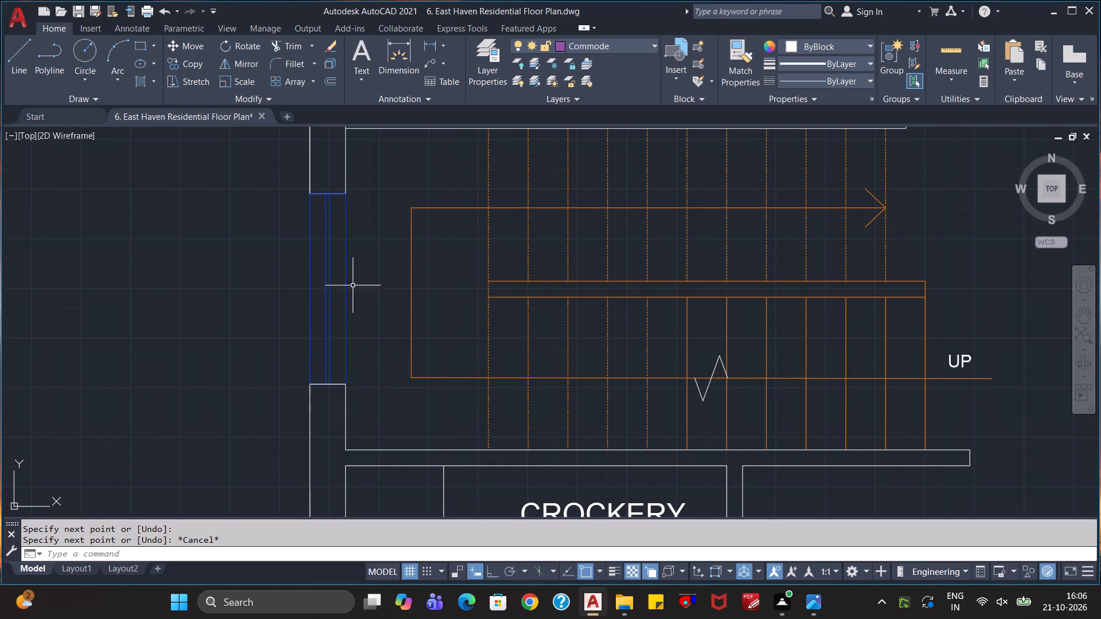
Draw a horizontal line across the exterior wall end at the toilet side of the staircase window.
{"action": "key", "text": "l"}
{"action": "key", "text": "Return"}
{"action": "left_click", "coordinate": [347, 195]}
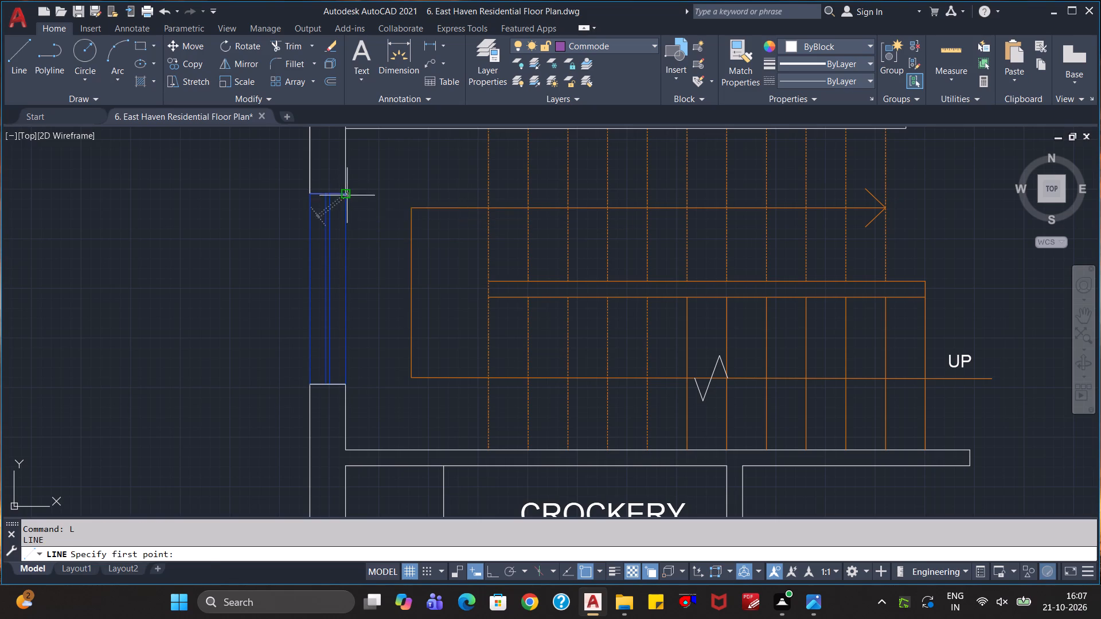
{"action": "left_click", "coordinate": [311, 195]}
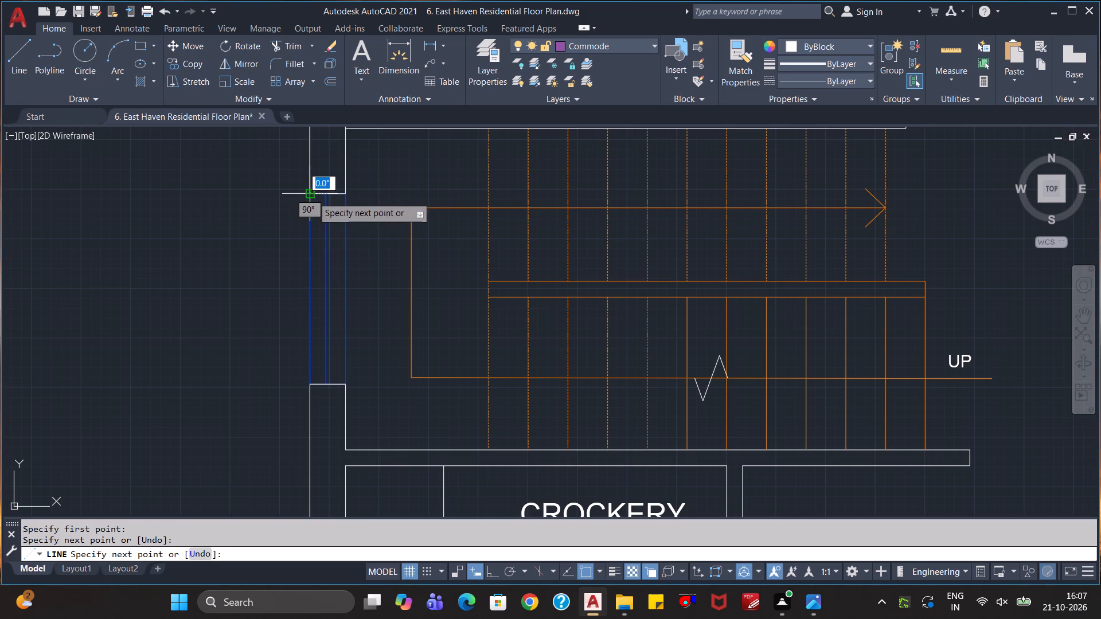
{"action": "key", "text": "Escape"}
Check which objects overlap at the living hall end of the ventilator in Bedroom-2's toilet.
{"action": "scroll", "coordinate": [400, 226], "scroll_direction": "down", "scroll_amount": 1}
{"action": "scroll", "coordinate": [763, 291], "scroll_direction": "down", "scroll_amount": 2}
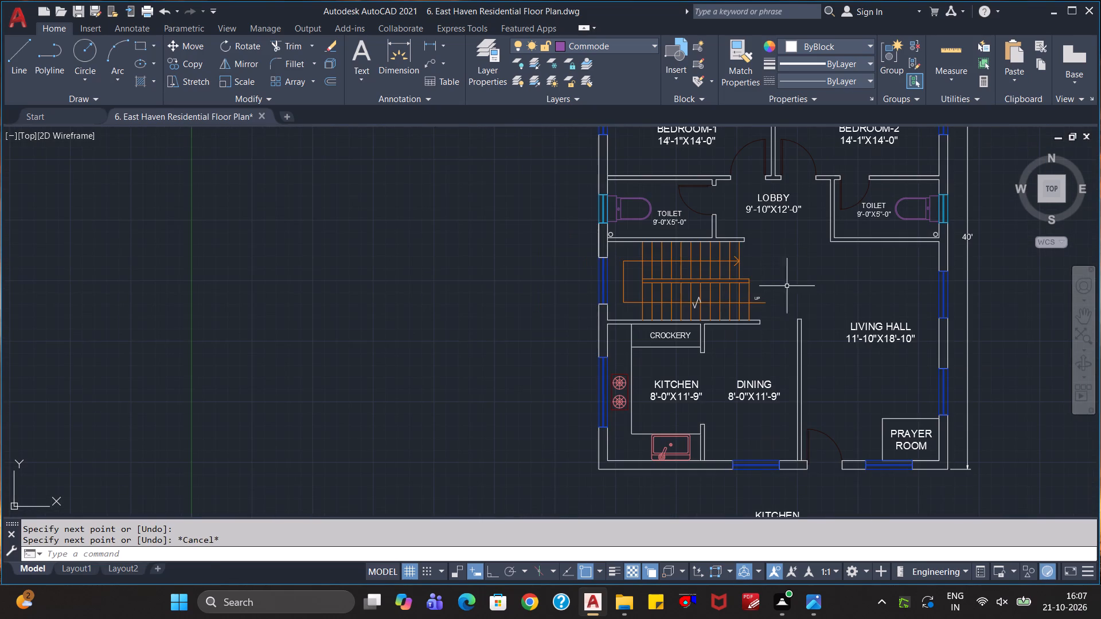
{"action": "middle_click_drag", "start_coordinate": [821, 286], "coordinate": [455, 384]}
{"action": "scroll", "coordinate": [548, 362], "scroll_direction": "up", "scroll_amount": 3}
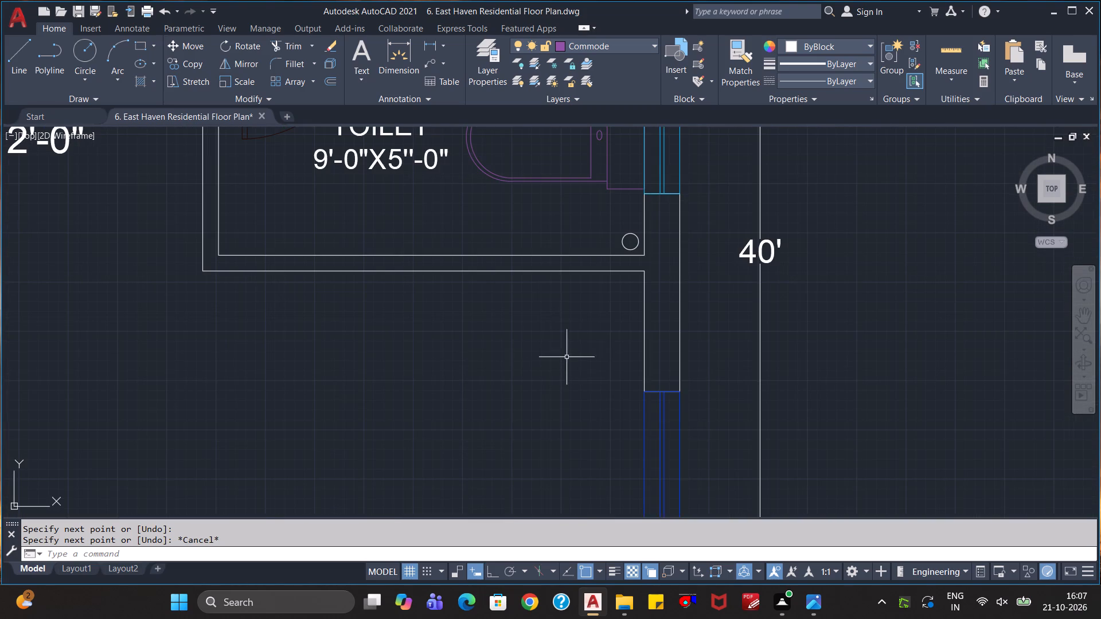
{"action": "middle_click_drag", "start_coordinate": [665, 219], "coordinate": [665, 370]}
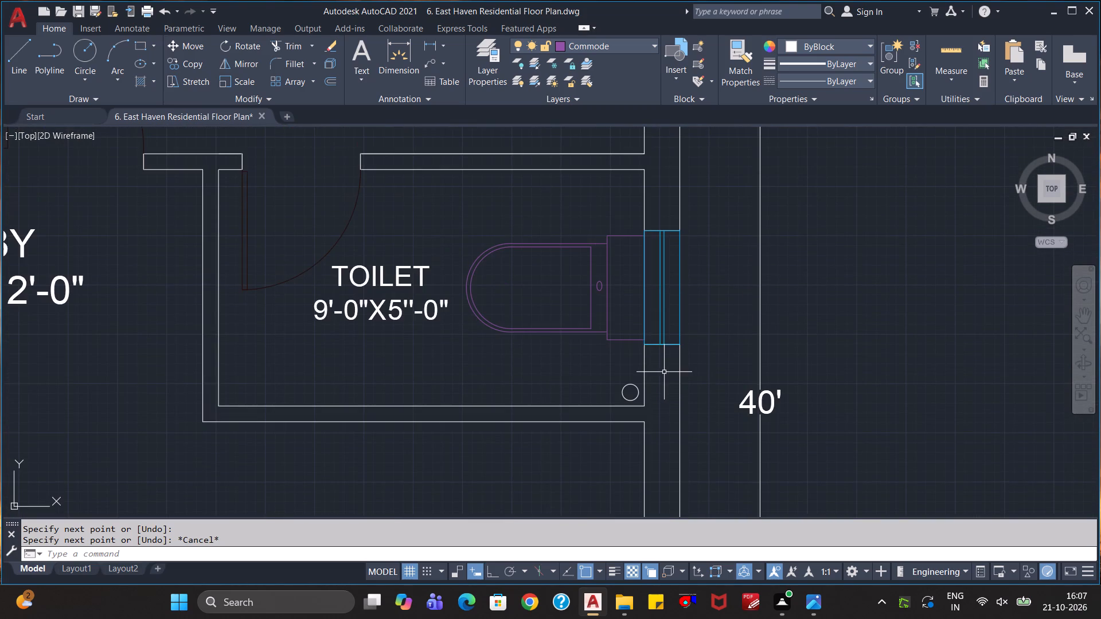
{"action": "left_click", "coordinate": [670, 344]}
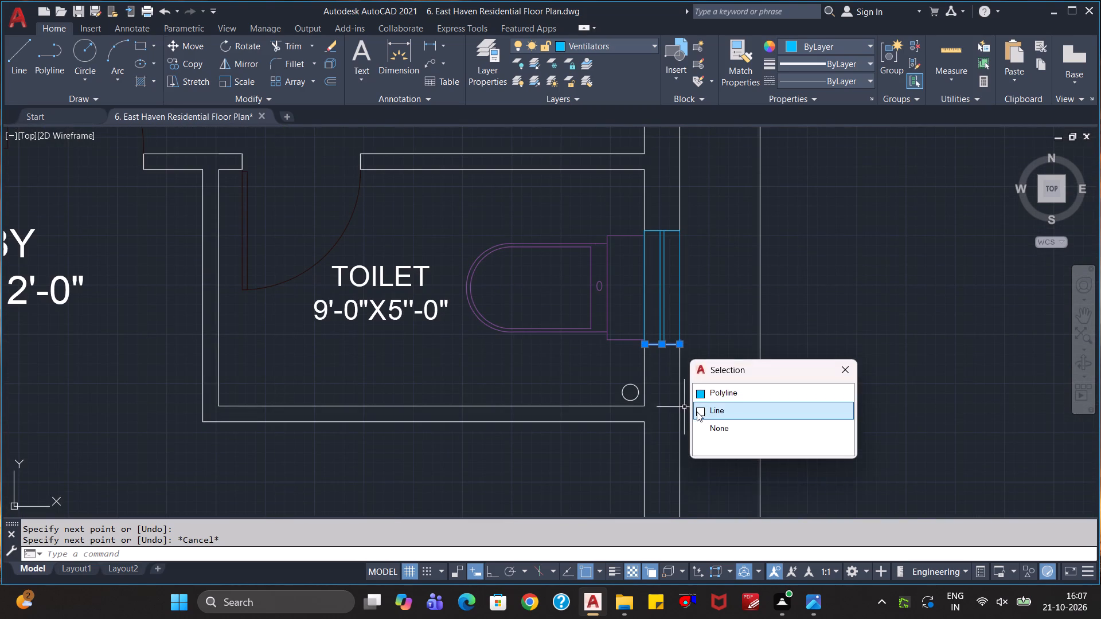
{"action": "left_click", "coordinate": [697, 412]}
{"action": "key", "text": "Escape"}
{"action": "key", "text": "Escape"}
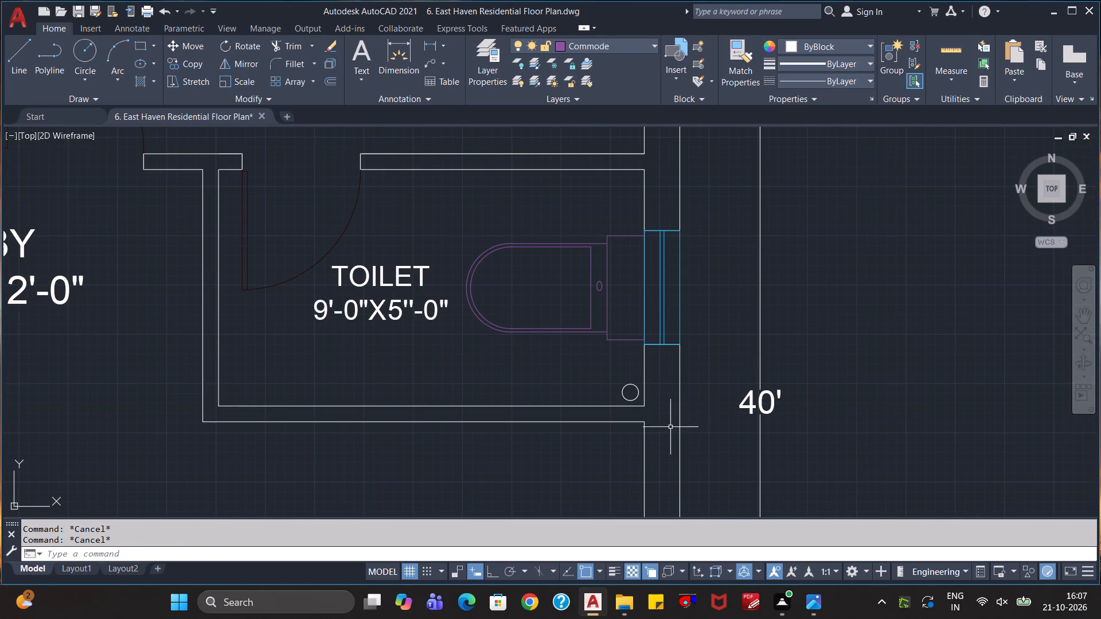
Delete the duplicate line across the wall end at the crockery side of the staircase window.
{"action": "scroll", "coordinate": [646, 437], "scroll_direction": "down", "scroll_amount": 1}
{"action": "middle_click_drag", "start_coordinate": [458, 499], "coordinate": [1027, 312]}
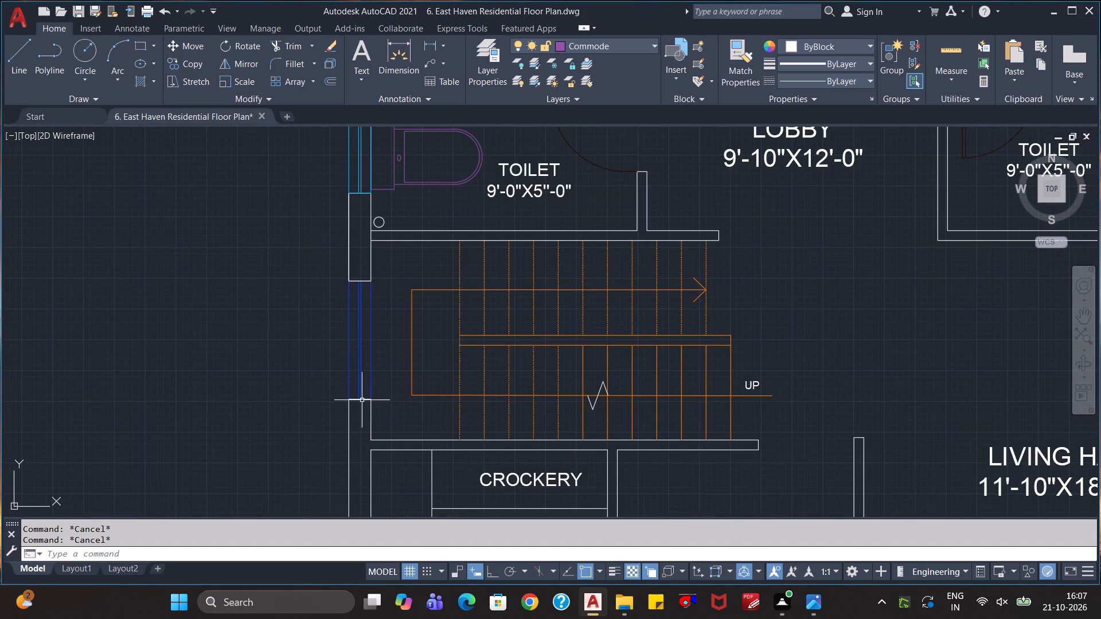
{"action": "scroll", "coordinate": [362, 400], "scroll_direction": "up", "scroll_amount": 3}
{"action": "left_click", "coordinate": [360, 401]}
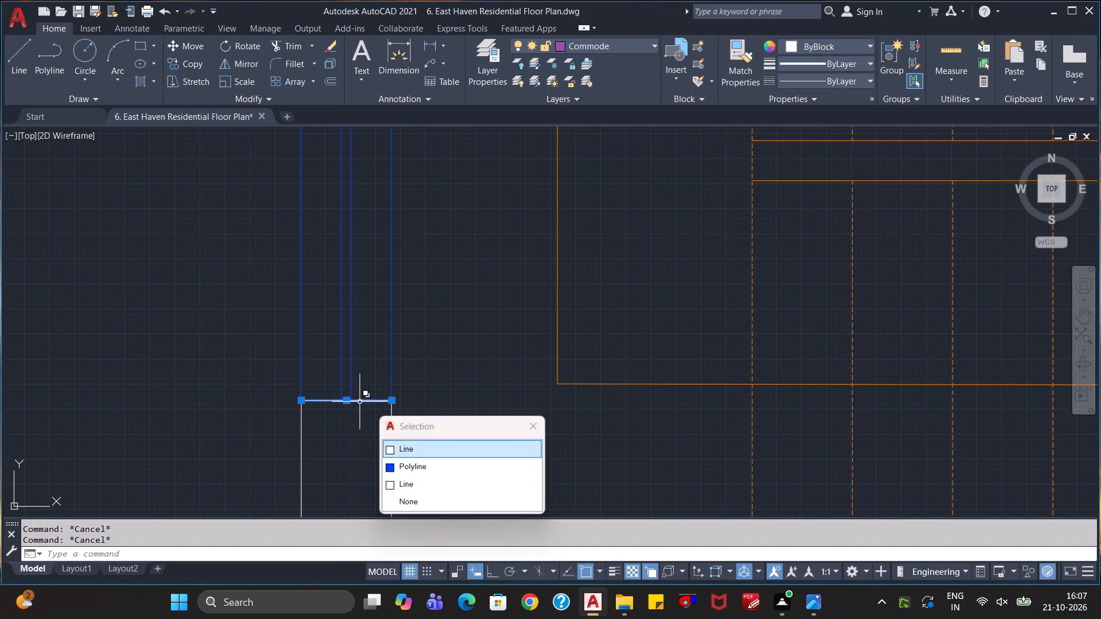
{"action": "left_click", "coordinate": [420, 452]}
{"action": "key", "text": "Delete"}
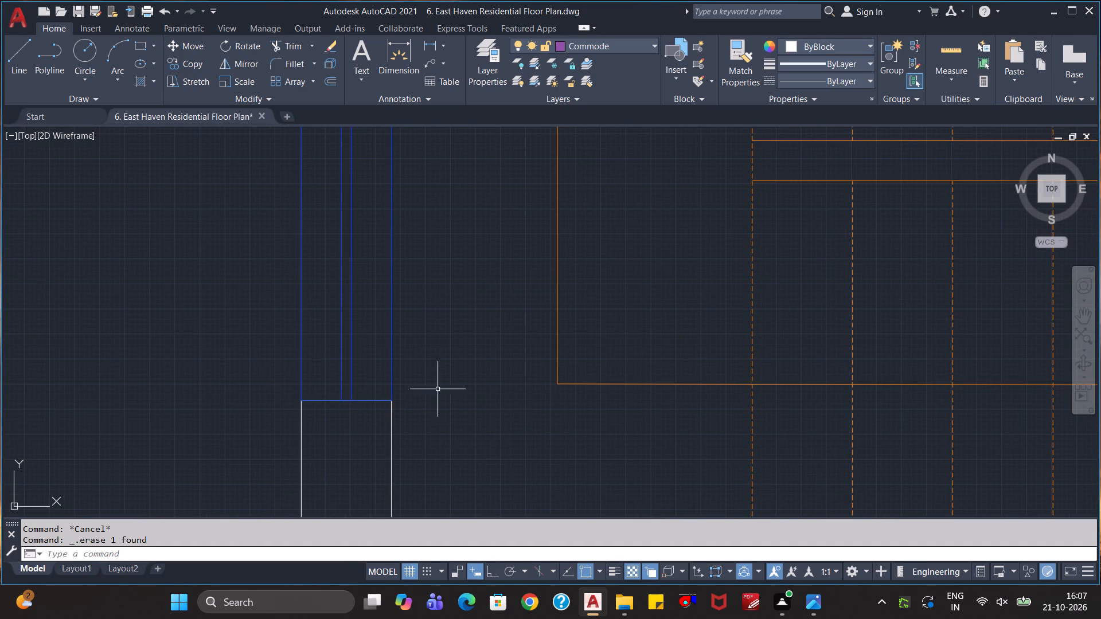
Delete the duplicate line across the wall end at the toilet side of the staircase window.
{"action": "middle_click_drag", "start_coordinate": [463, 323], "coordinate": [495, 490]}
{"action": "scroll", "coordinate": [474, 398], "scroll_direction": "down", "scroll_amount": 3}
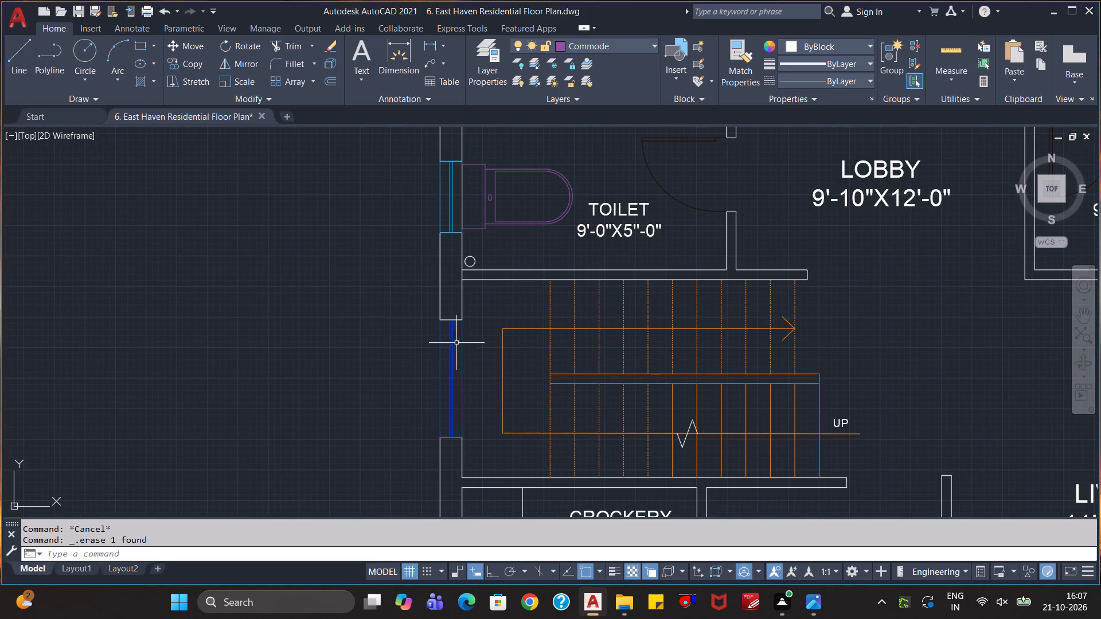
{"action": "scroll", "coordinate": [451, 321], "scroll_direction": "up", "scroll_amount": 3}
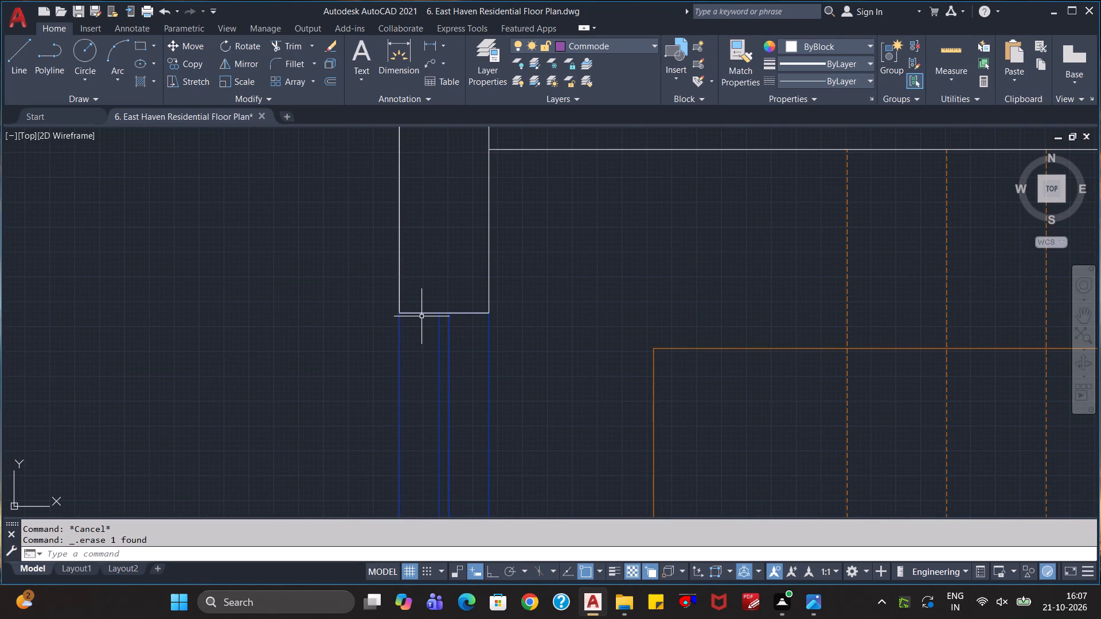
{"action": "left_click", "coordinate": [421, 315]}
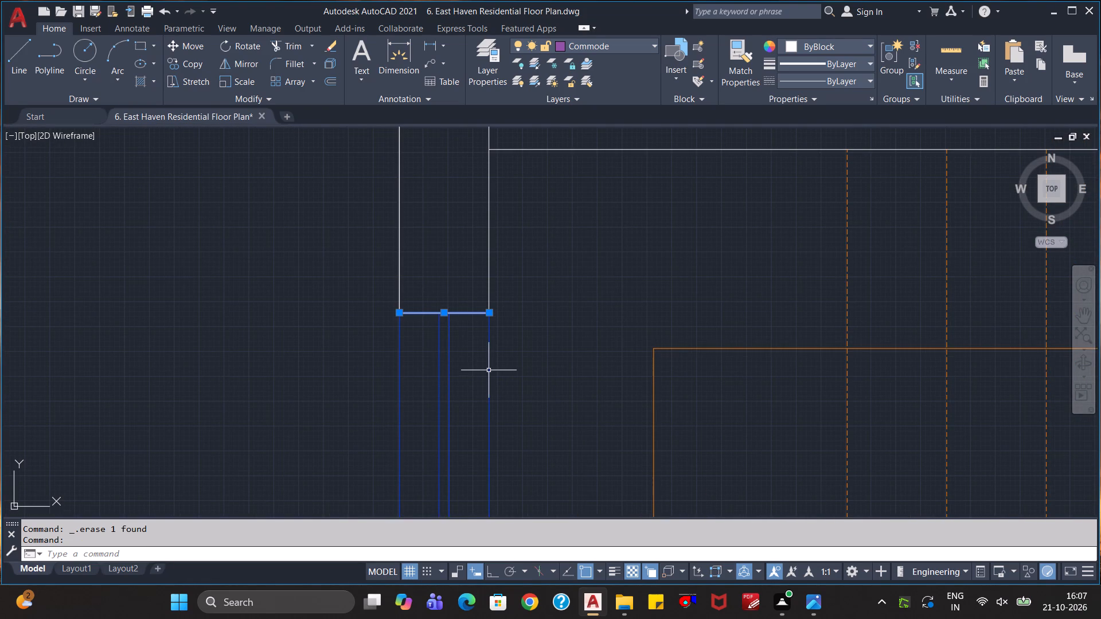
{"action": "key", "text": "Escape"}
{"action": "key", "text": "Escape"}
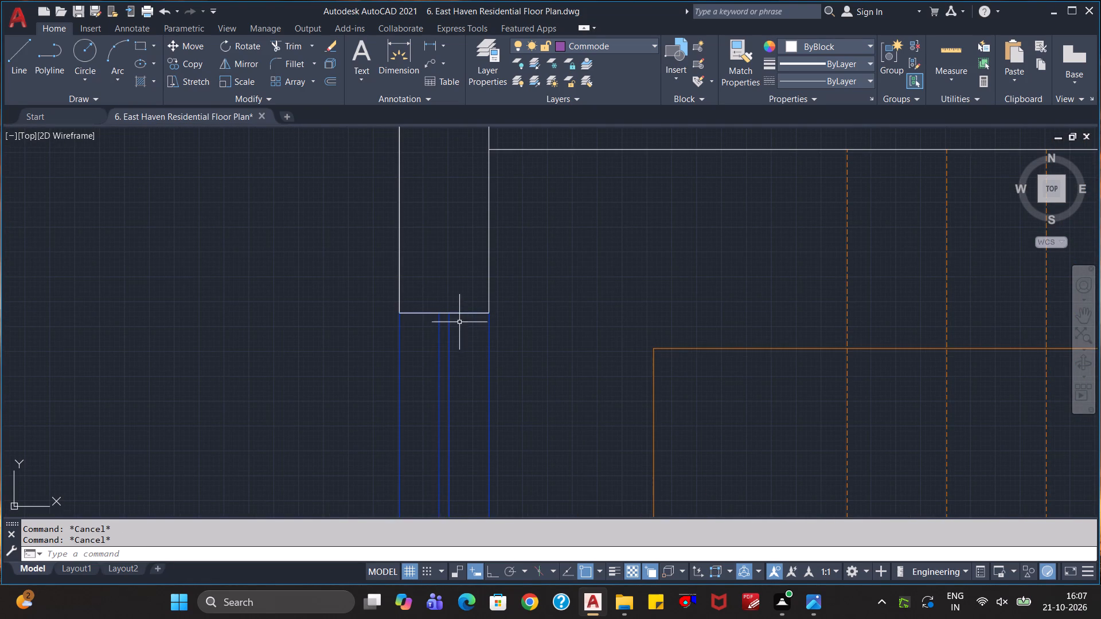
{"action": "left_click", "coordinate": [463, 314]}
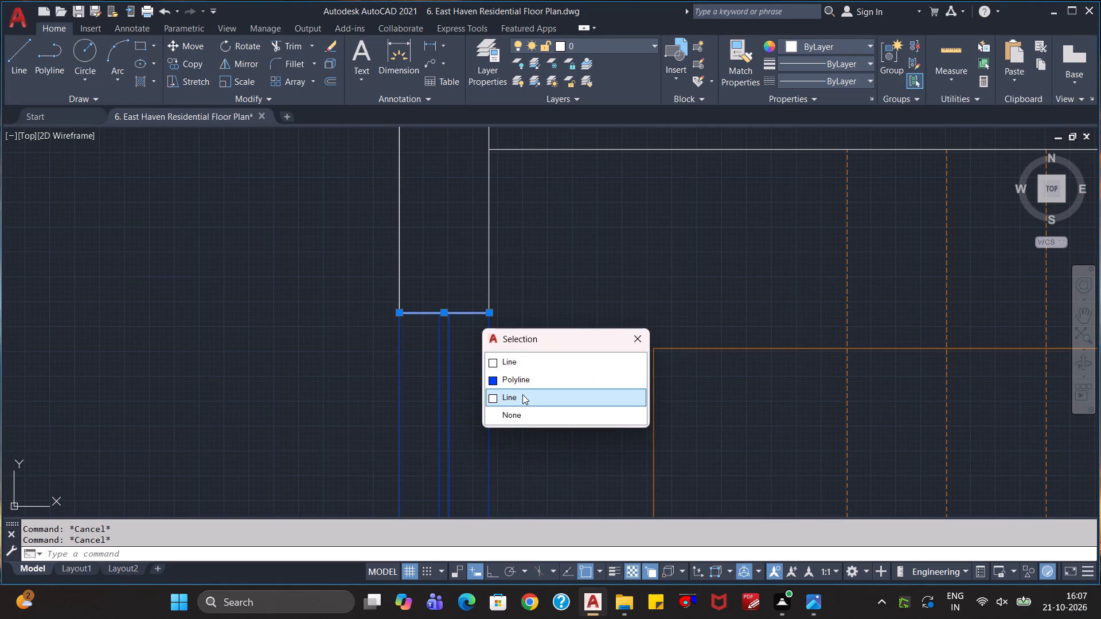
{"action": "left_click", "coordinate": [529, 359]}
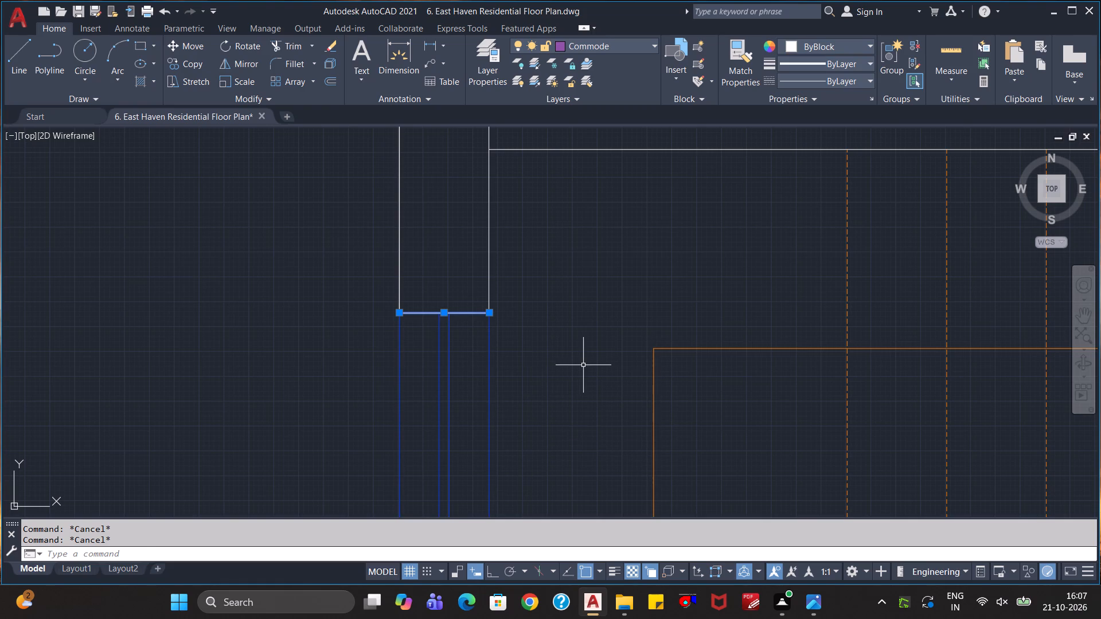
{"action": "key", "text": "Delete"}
Save the drawing.
{"action": "scroll", "coordinate": [583, 363], "scroll_direction": "down", "scroll_amount": 3}
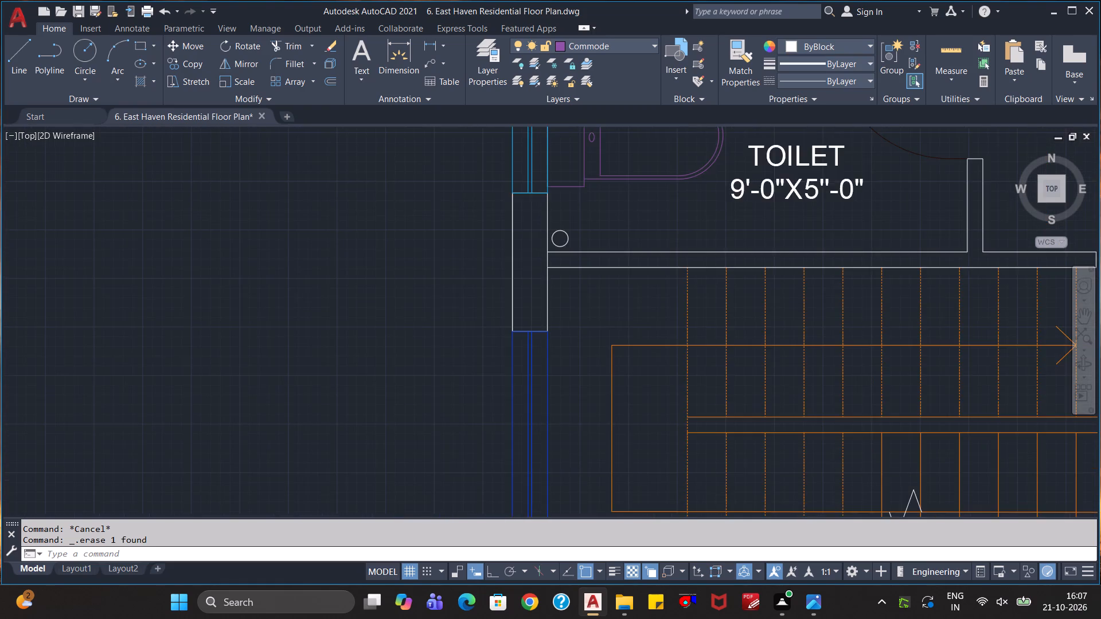
{"action": "scroll", "coordinate": [584, 325], "scroll_direction": "down", "scroll_amount": 2}
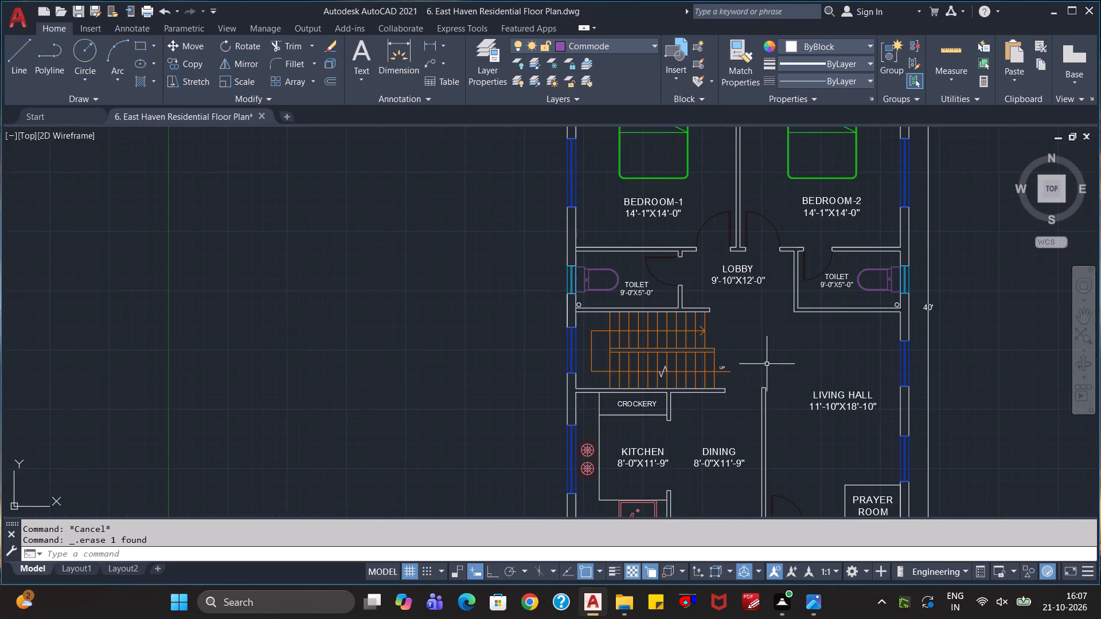
{"action": "middle_click_drag", "start_coordinate": [767, 363], "coordinate": [719, 307]}
{"action": "key", "text": "ctrl+s"}
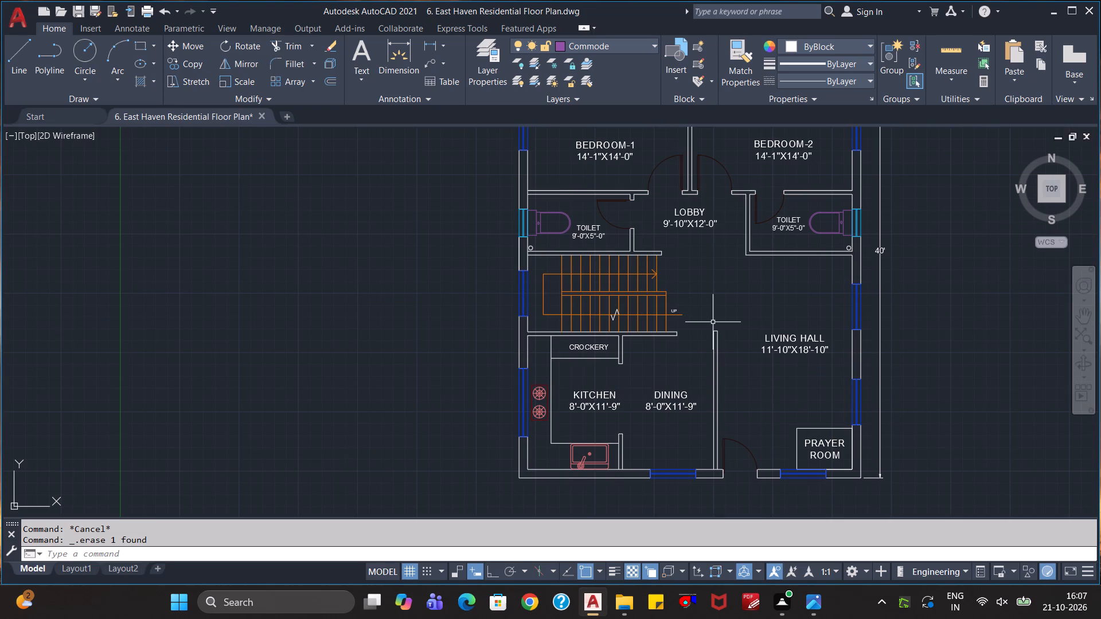
Look over the floor plan and review the list of available layers.
{"action": "scroll", "coordinate": [713, 322], "scroll_direction": "down", "scroll_amount": 1}
{"action": "scroll", "coordinate": [731, 326], "scroll_direction": "up", "scroll_amount": 1}
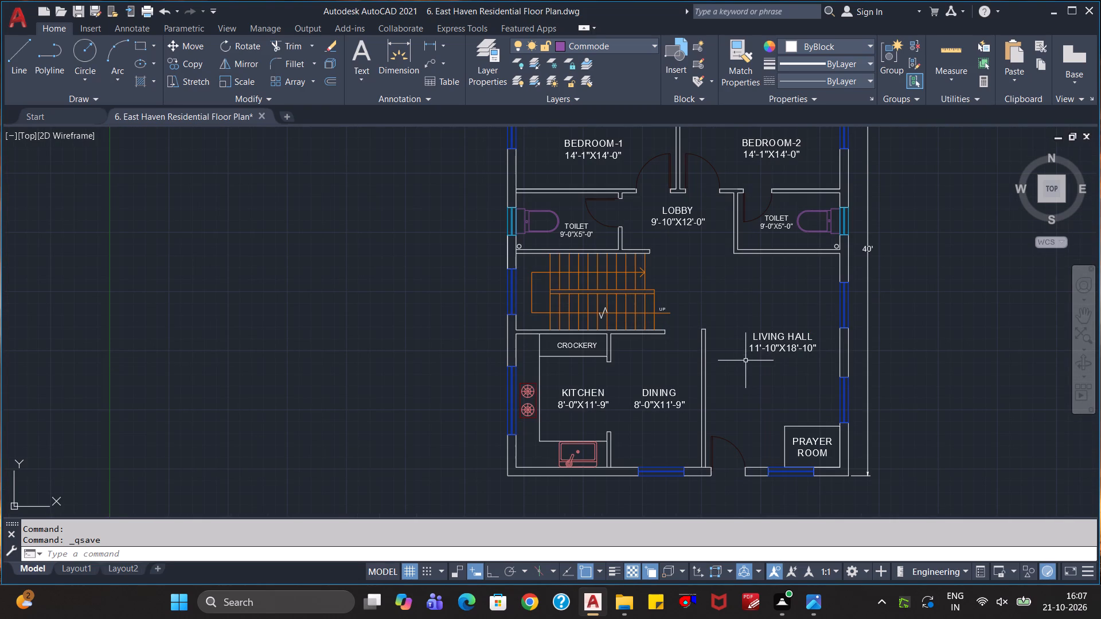
{"action": "middle_click_drag", "start_coordinate": [750, 319], "coordinate": [716, 429]}
{"action": "scroll", "coordinate": [706, 441], "scroll_direction": "down", "scroll_amount": 1}
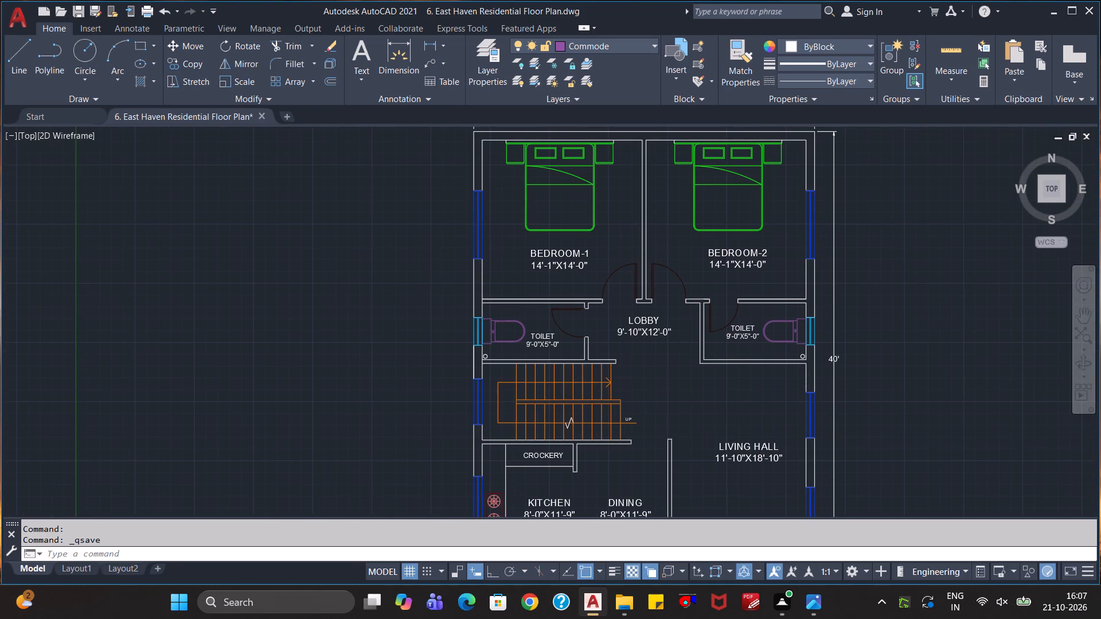
{"action": "middle_click_drag", "start_coordinate": [870, 433], "coordinate": [813, 305]}
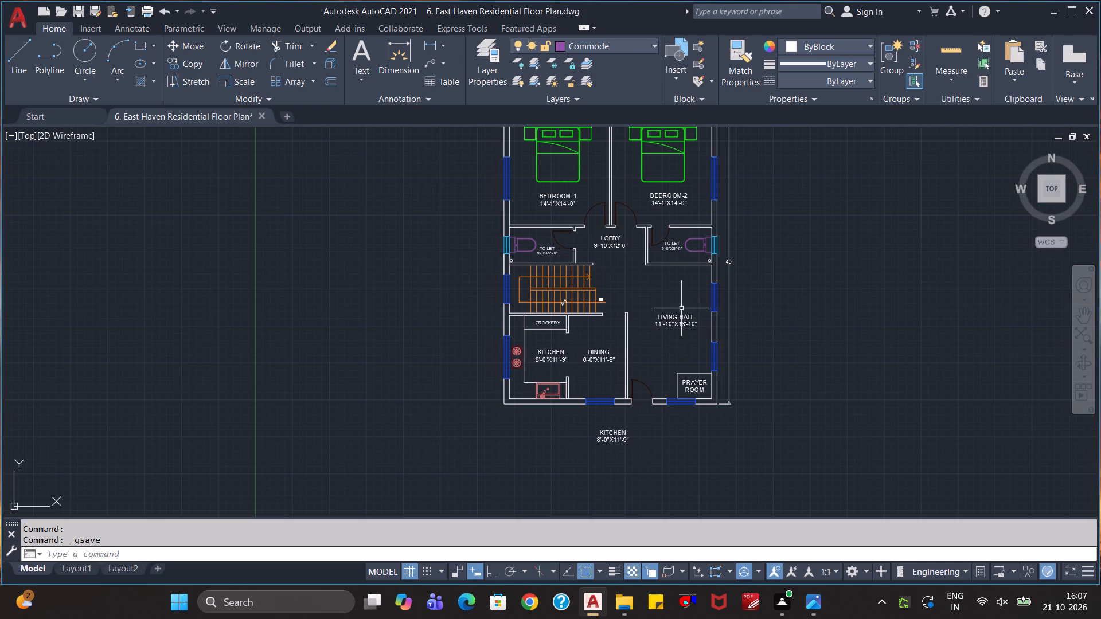
{"action": "left_click", "coordinate": [635, 43]}
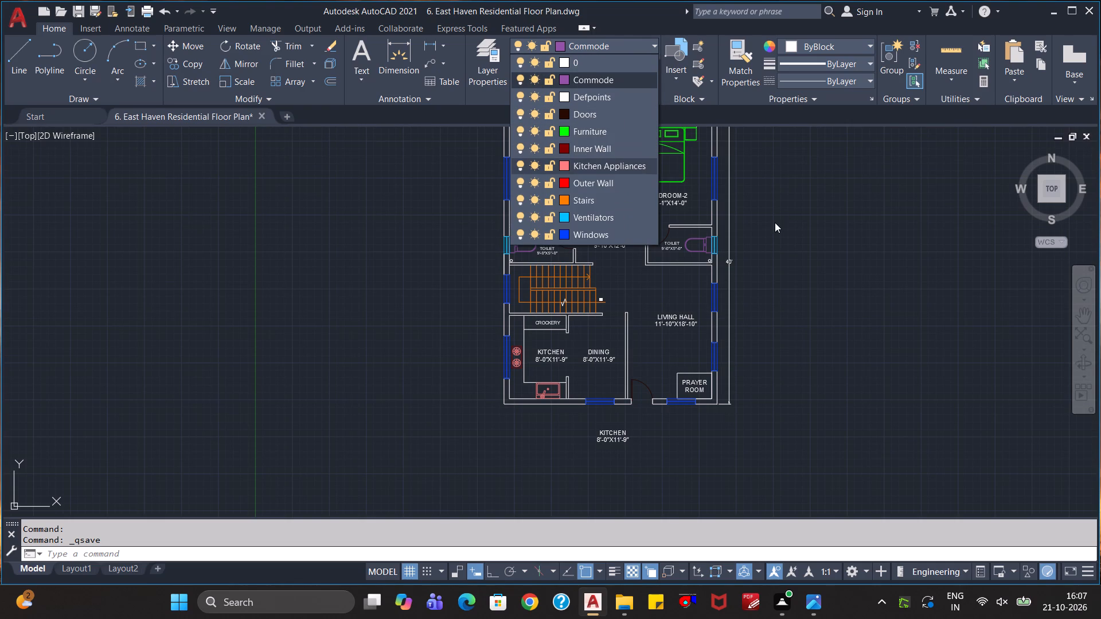
{"action": "key", "text": "Escape"}
{"action": "key", "text": "Escape"}
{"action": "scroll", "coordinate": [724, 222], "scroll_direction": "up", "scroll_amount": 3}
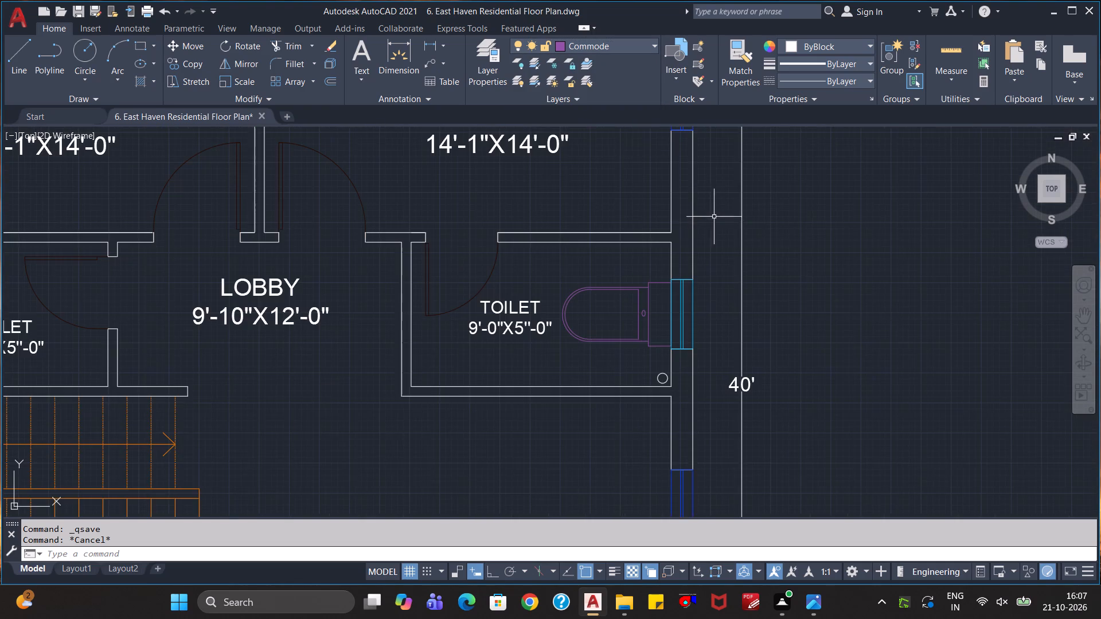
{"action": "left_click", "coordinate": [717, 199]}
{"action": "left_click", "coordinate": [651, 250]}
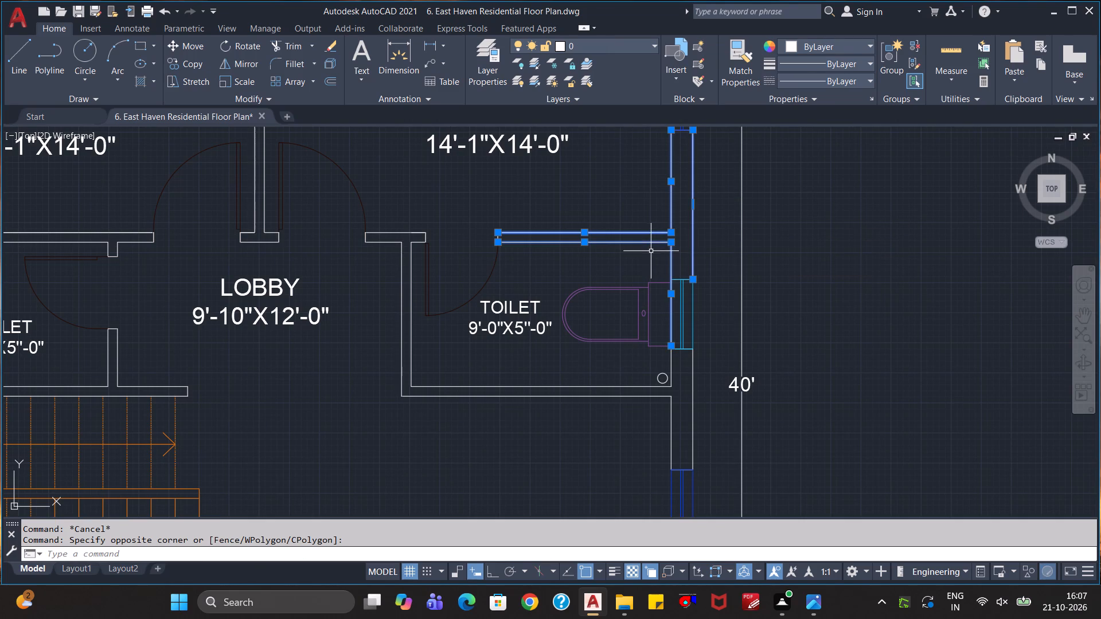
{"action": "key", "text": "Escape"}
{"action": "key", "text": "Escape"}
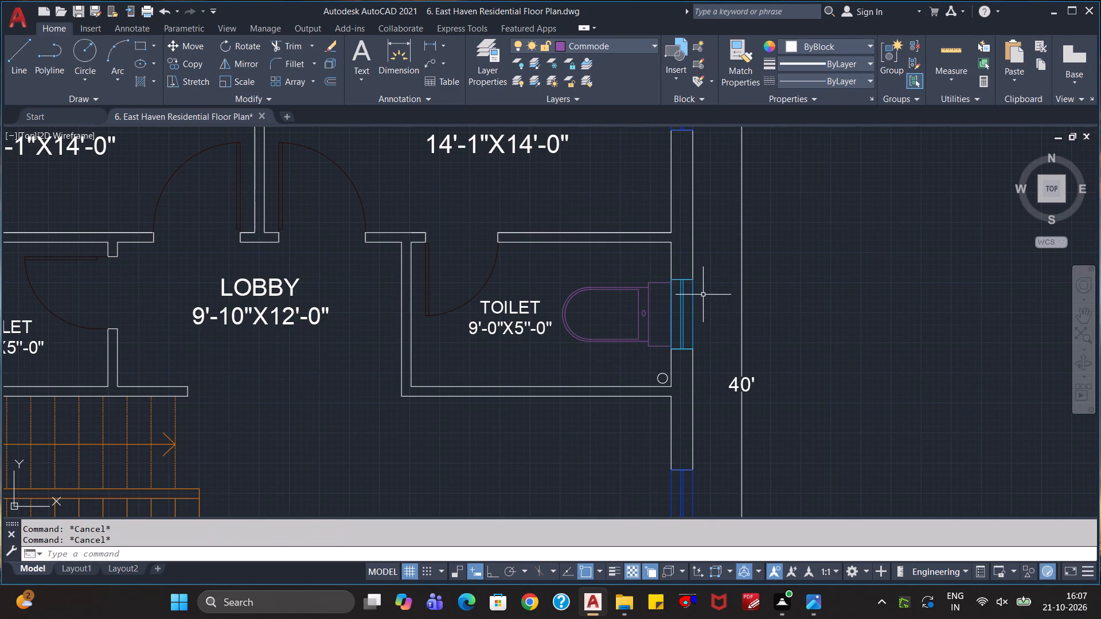
Shorten the inner wall line behind the commode in the Bedroom-2 side toilet so it ends at the ventilator's Bedroom-2 side corner.
{"action": "scroll", "coordinate": [703, 295], "scroll_direction": "up", "scroll_amount": 3}
{"action": "scroll", "coordinate": [609, 269], "scroll_direction": "up", "scroll_amount": 2}
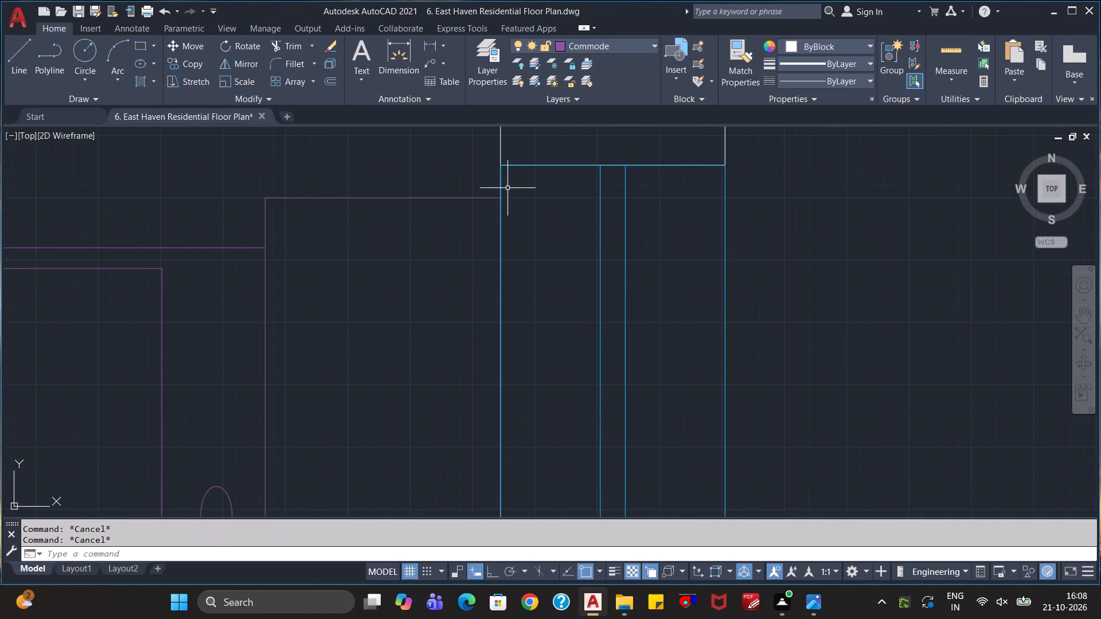
{"action": "left_click", "coordinate": [501, 147]}
{"action": "scroll", "coordinate": [552, 304], "scroll_direction": "down", "scroll_amount": 3}
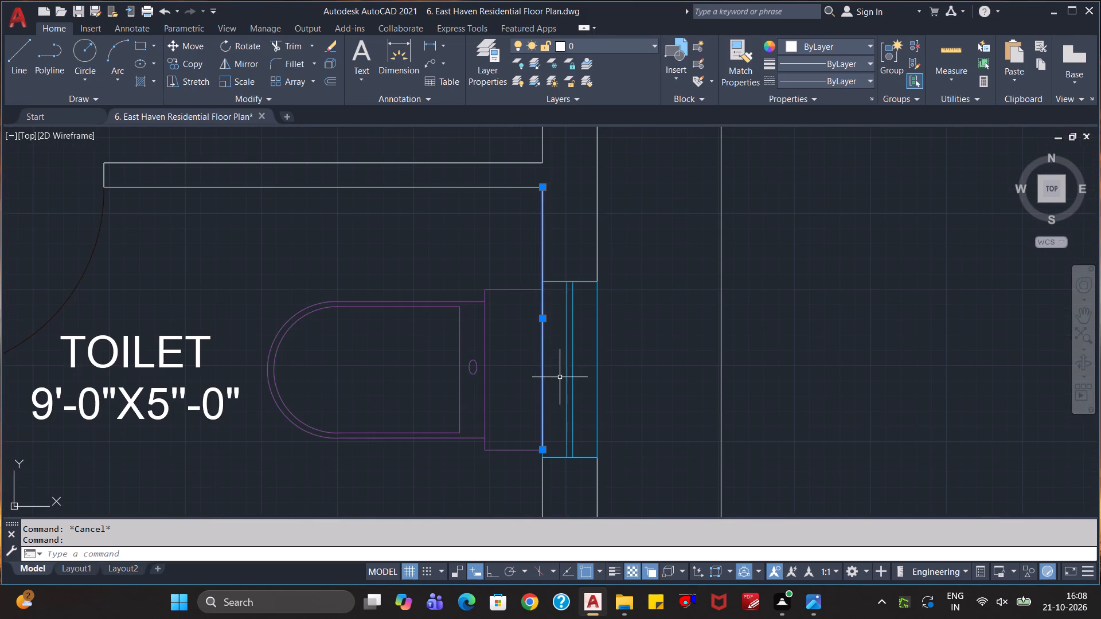
{"action": "middle_click_drag", "start_coordinate": [560, 379], "coordinate": [584, 278]}
{"action": "left_click", "coordinate": [568, 351]}
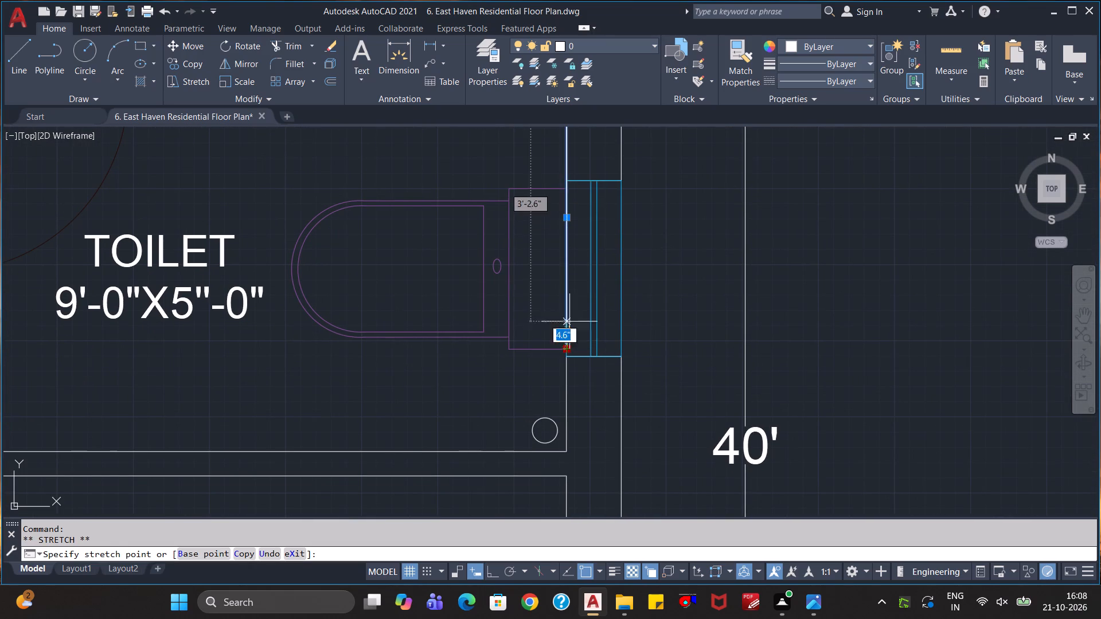
{"action": "scroll", "coordinate": [571, 182], "scroll_direction": "up", "scroll_amount": 3}
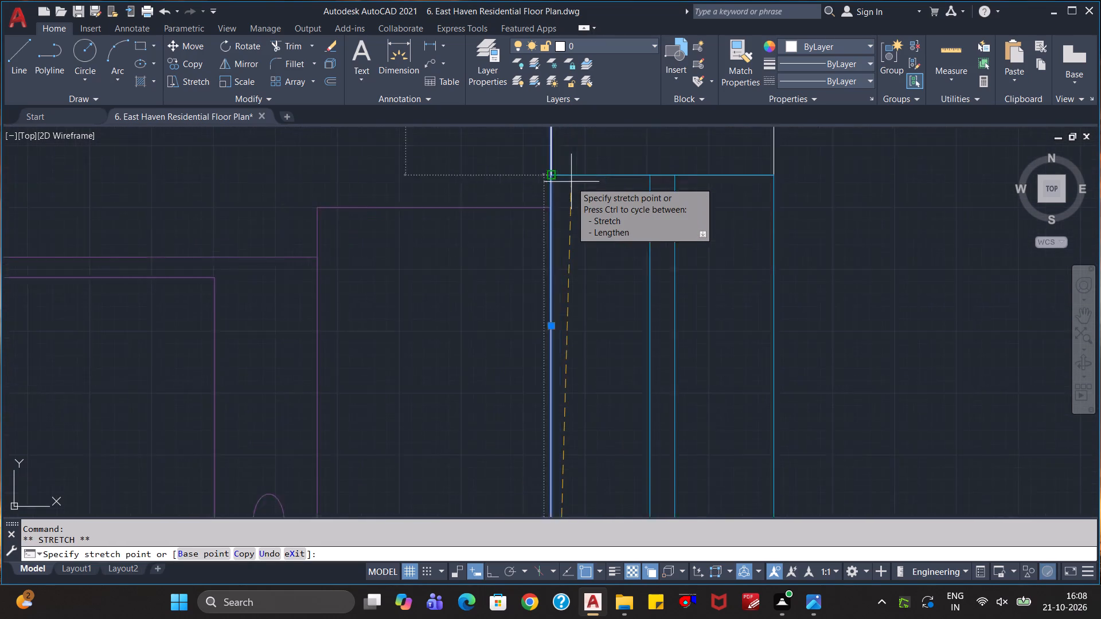
{"action": "scroll", "coordinate": [571, 182], "scroll_direction": "up", "scroll_amount": 1}
{"action": "left_click", "coordinate": [542, 171]}
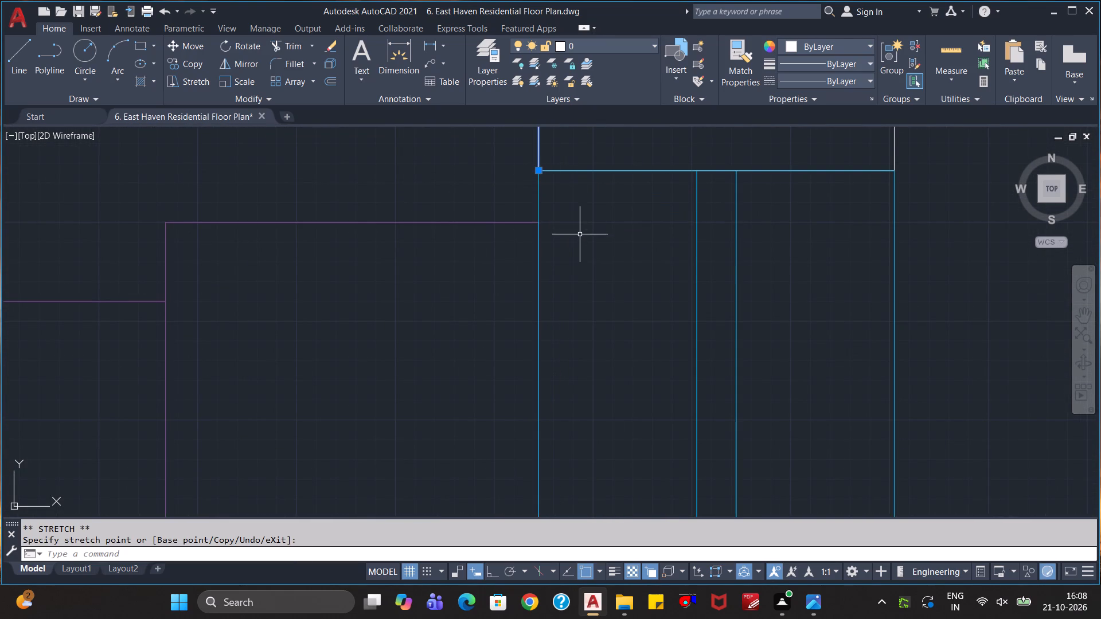
{"action": "key", "text": "Escape"}
{"action": "key", "text": "Escape"}
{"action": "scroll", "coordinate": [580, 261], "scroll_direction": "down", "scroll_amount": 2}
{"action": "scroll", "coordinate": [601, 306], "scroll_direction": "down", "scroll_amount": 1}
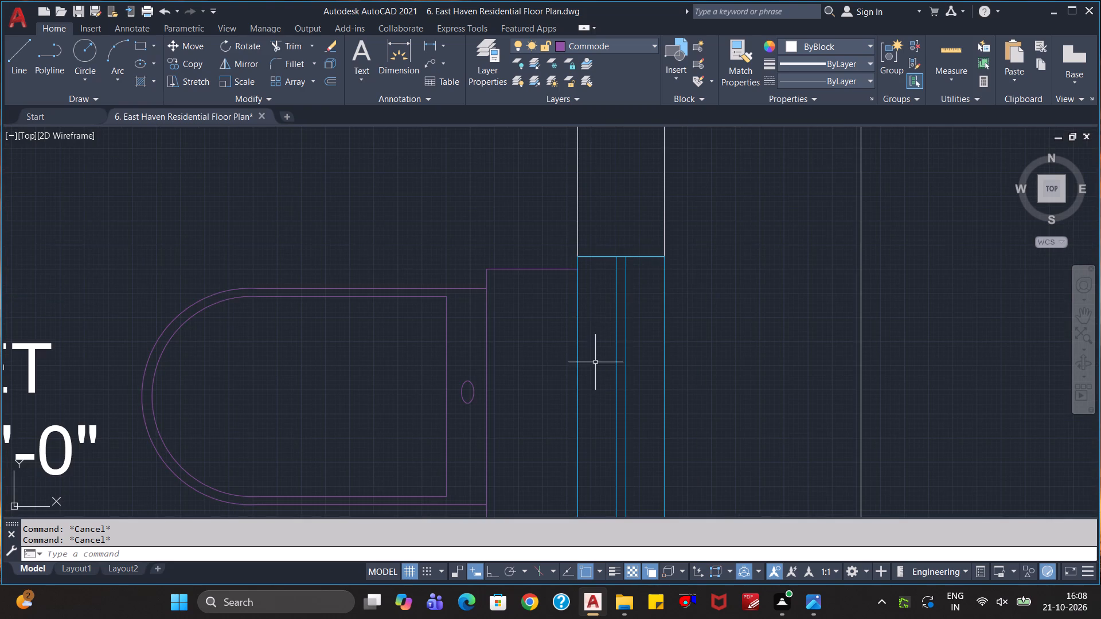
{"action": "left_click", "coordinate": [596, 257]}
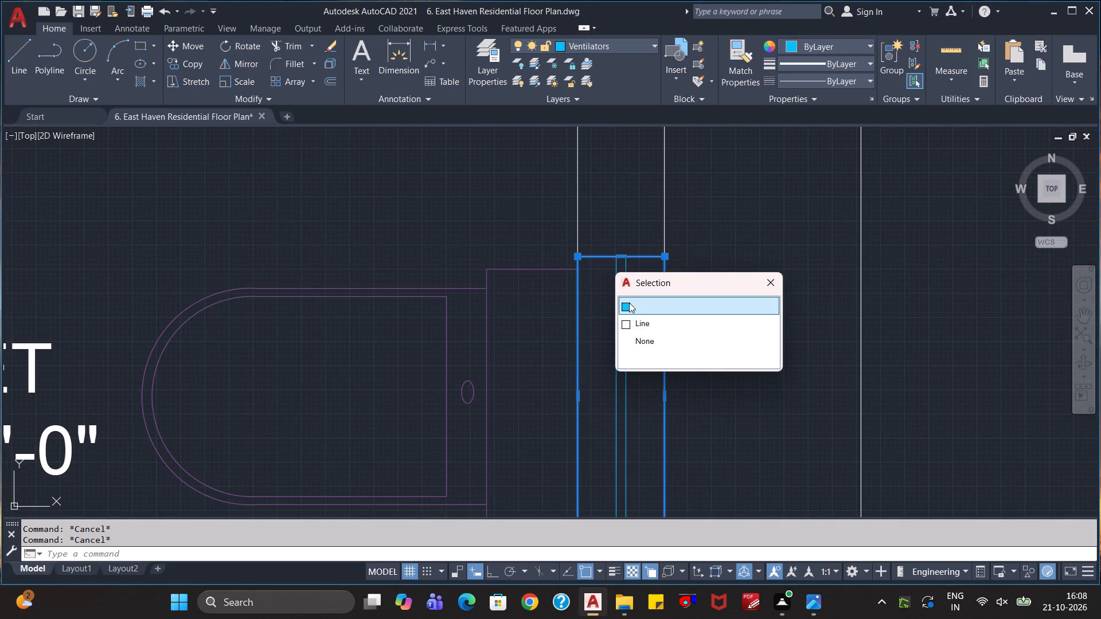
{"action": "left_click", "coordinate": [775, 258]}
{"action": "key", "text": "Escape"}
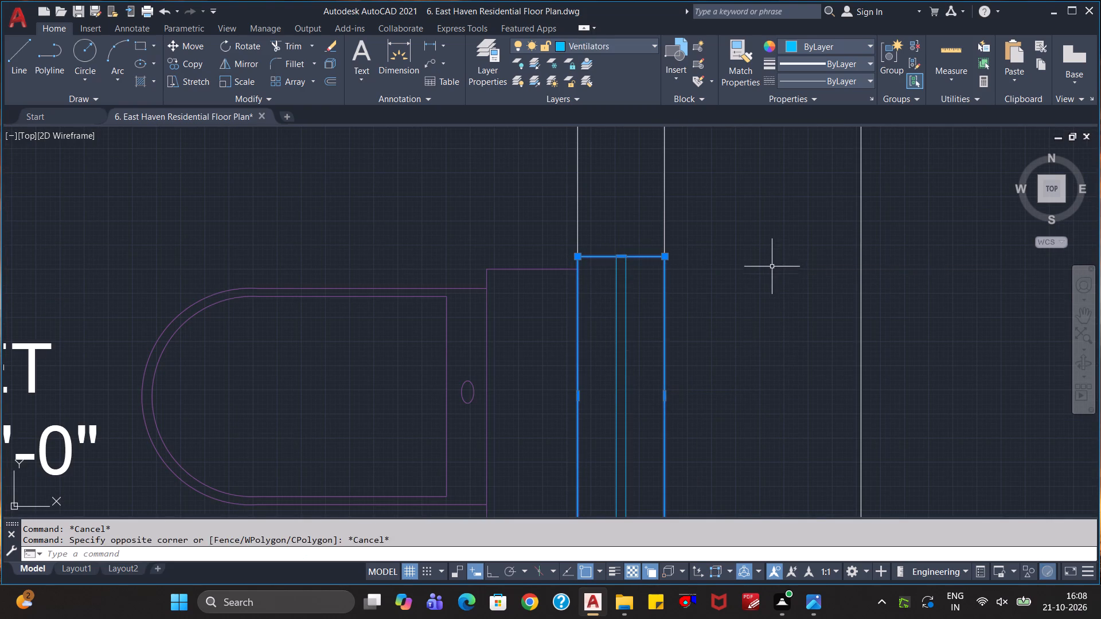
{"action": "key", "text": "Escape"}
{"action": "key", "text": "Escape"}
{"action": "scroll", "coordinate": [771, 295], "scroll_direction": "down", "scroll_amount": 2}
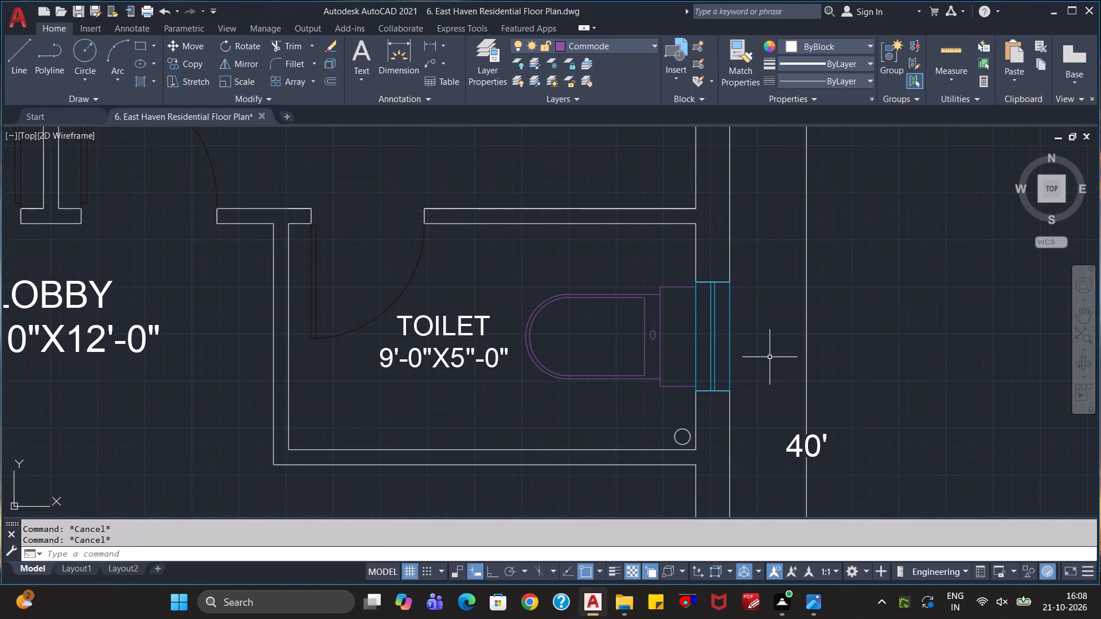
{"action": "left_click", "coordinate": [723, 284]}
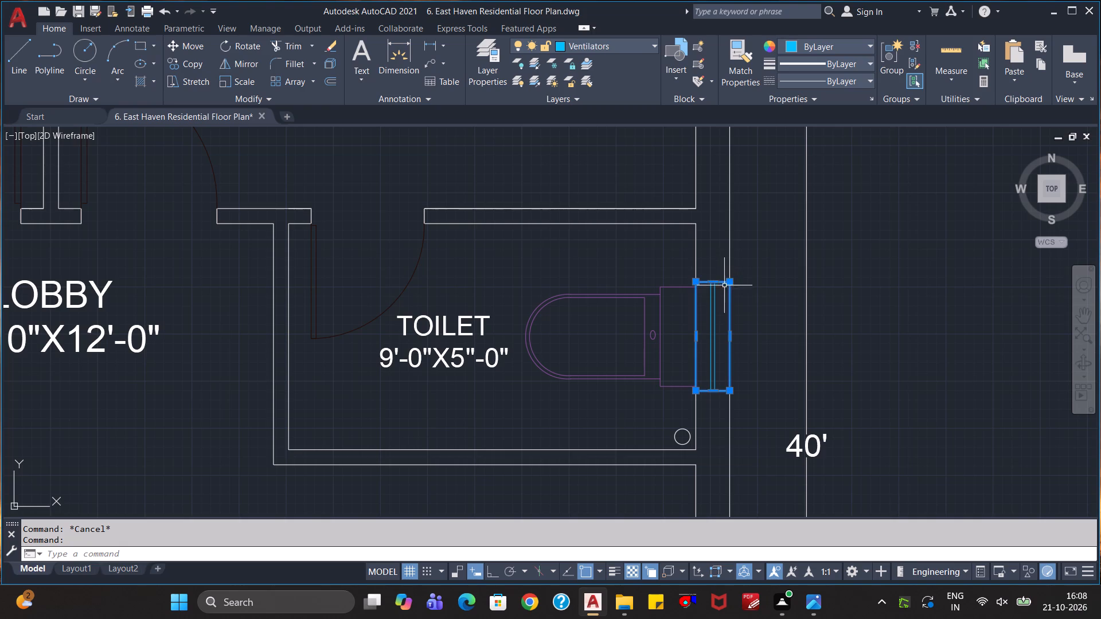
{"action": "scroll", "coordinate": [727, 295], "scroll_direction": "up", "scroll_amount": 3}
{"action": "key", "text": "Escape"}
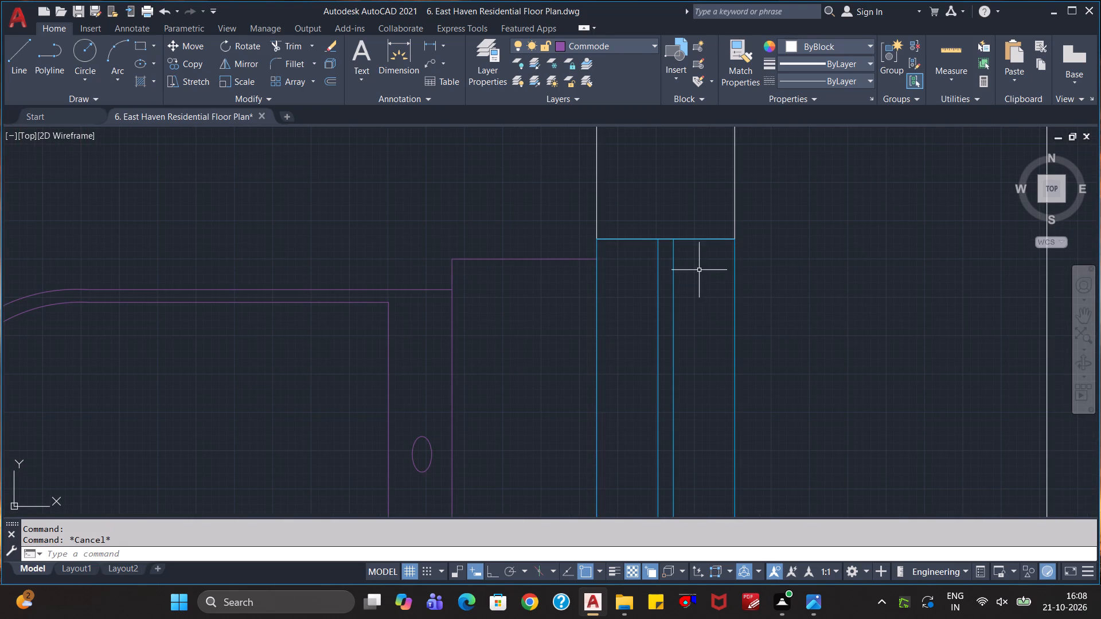
Select the wall-end lines overlapping both ends of the ventilator in the Bedroom-2 side toilet, excluding the ventilator polyline.
{"action": "left_click", "coordinate": [694, 240]}
{"action": "left_click", "coordinate": [724, 301]}
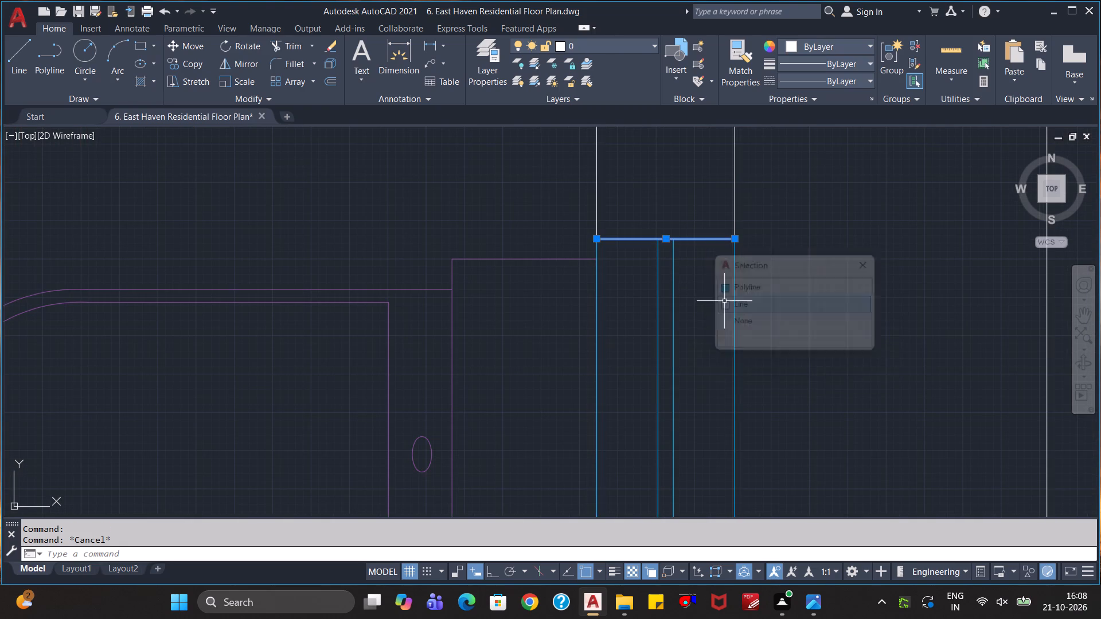
{"action": "scroll", "coordinate": [725, 344], "scroll_direction": "down", "scroll_amount": 2}
{"action": "middle_click_drag", "start_coordinate": [786, 397], "coordinate": [785, 325]}
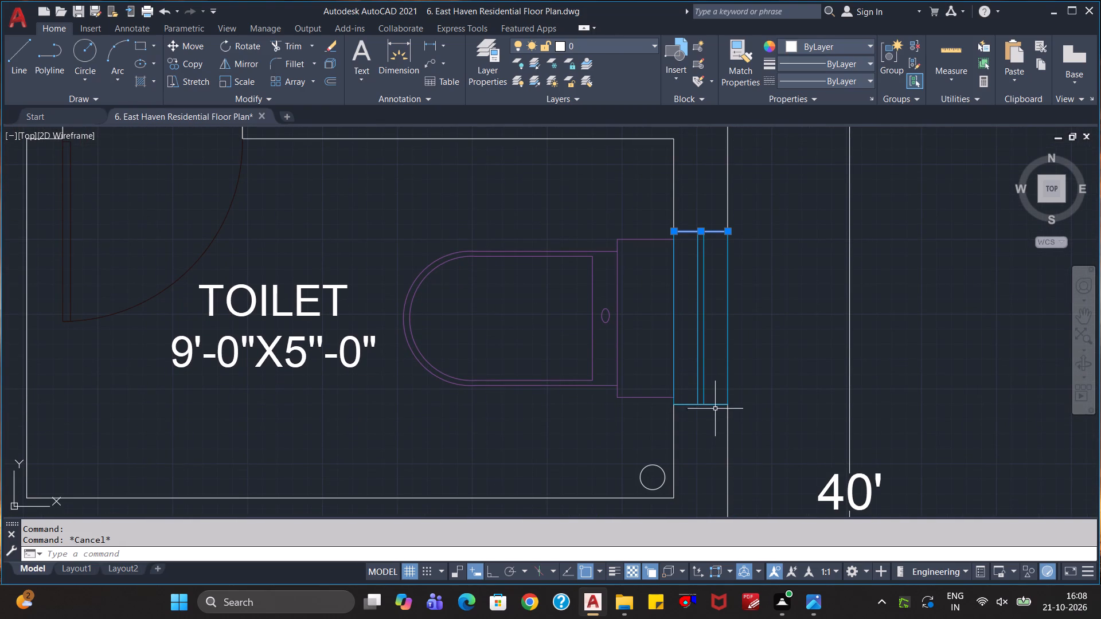
{"action": "left_click", "coordinate": [715, 404]}
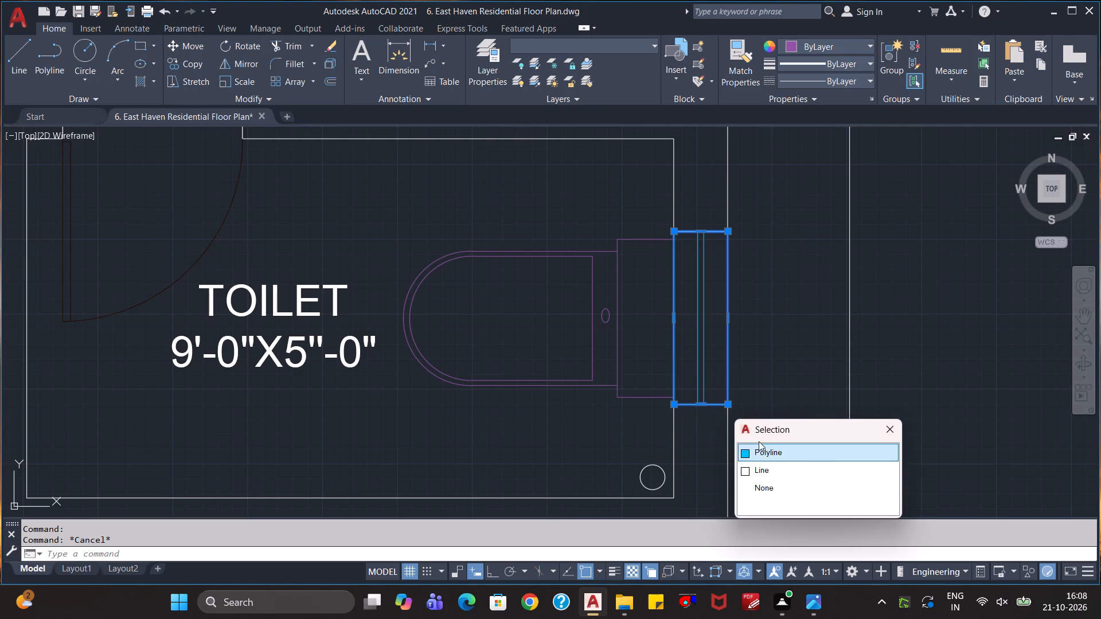
{"action": "left_click", "coordinate": [760, 468]}
Add the exterior wall lines from that ventilator to the living hall window and both toilet–living hall partition lines to the selection.
{"action": "scroll", "coordinate": [756, 471], "scroll_direction": "down", "scroll_amount": 1}
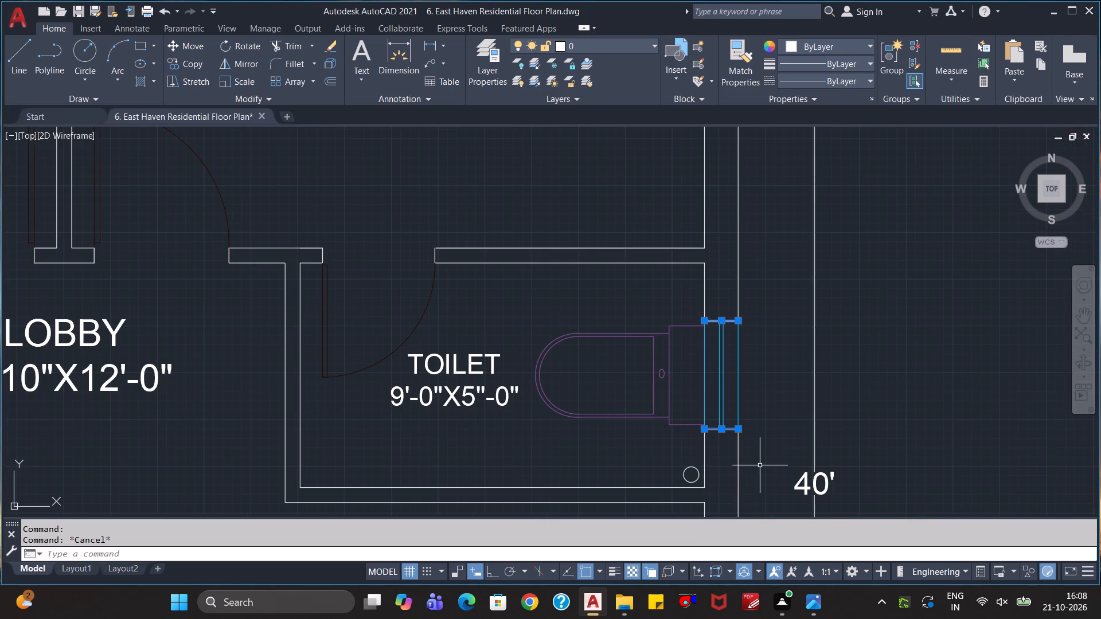
{"action": "left_click", "coordinate": [762, 463]}
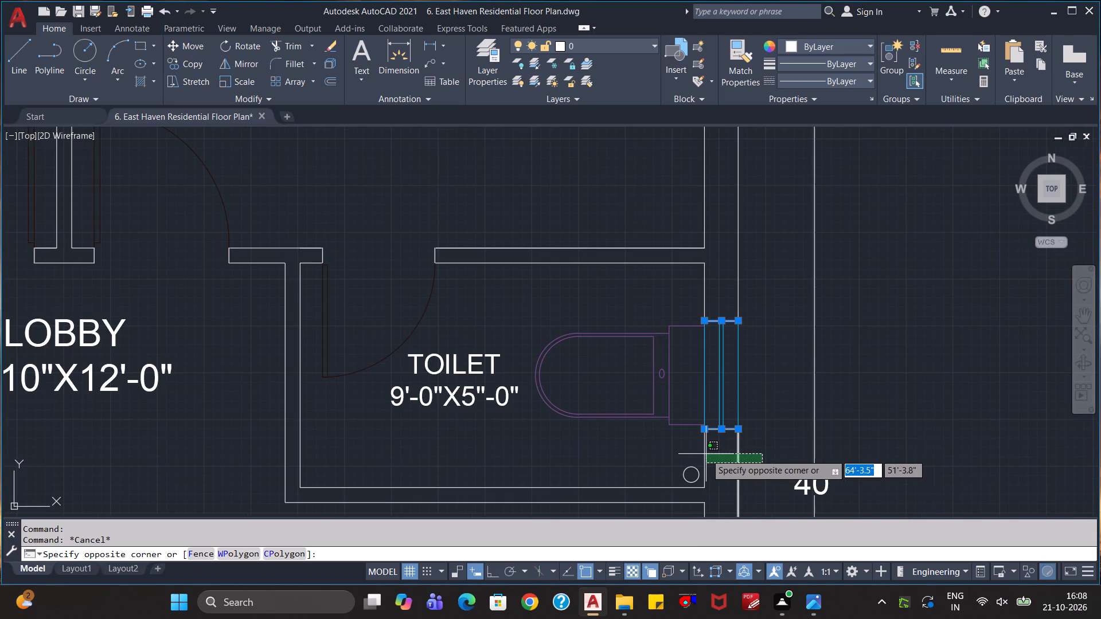
{"action": "left_click", "coordinate": [700, 447]}
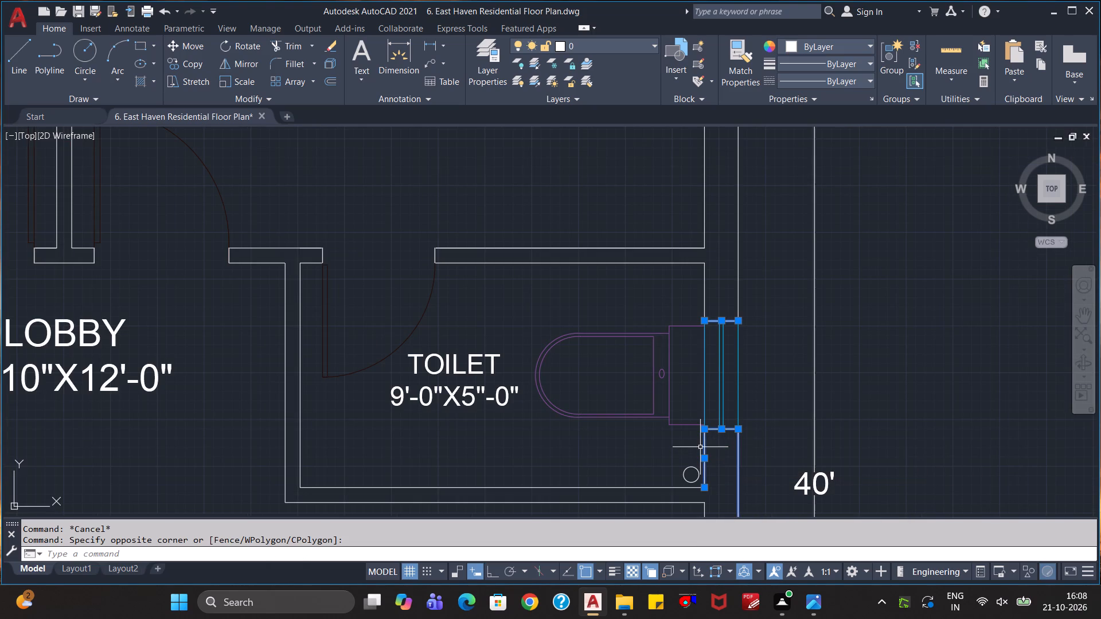
{"action": "scroll", "coordinate": [747, 470], "scroll_direction": "down", "scroll_amount": 2}
{"action": "middle_click_drag", "start_coordinate": [750, 467], "coordinate": [742, 287]}
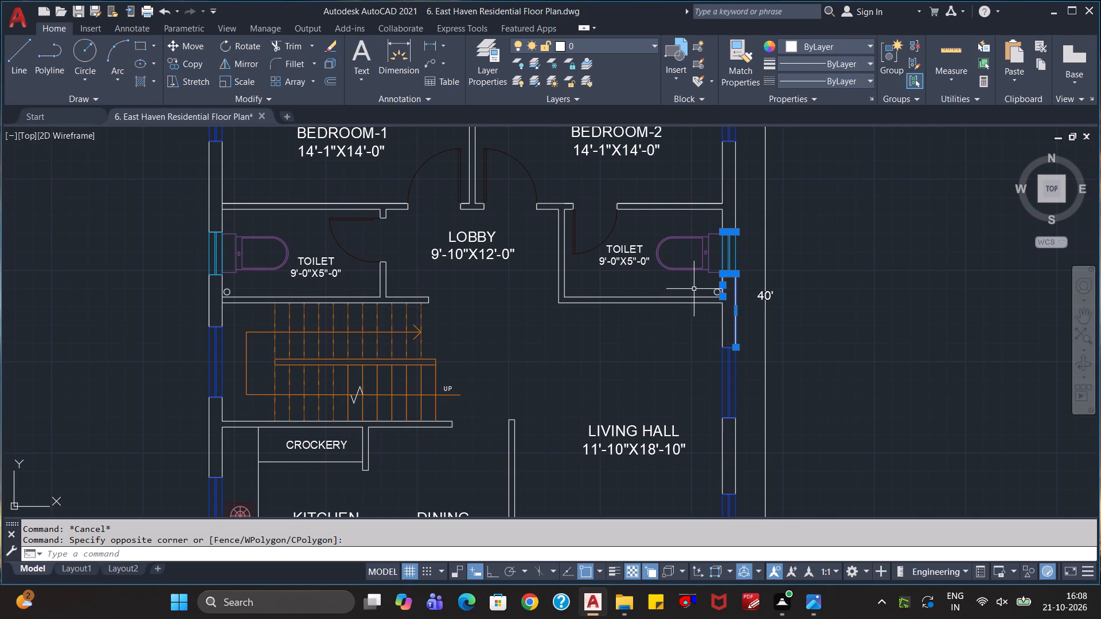
{"action": "scroll", "coordinate": [715, 313], "scroll_direction": "up", "scroll_amount": 3}
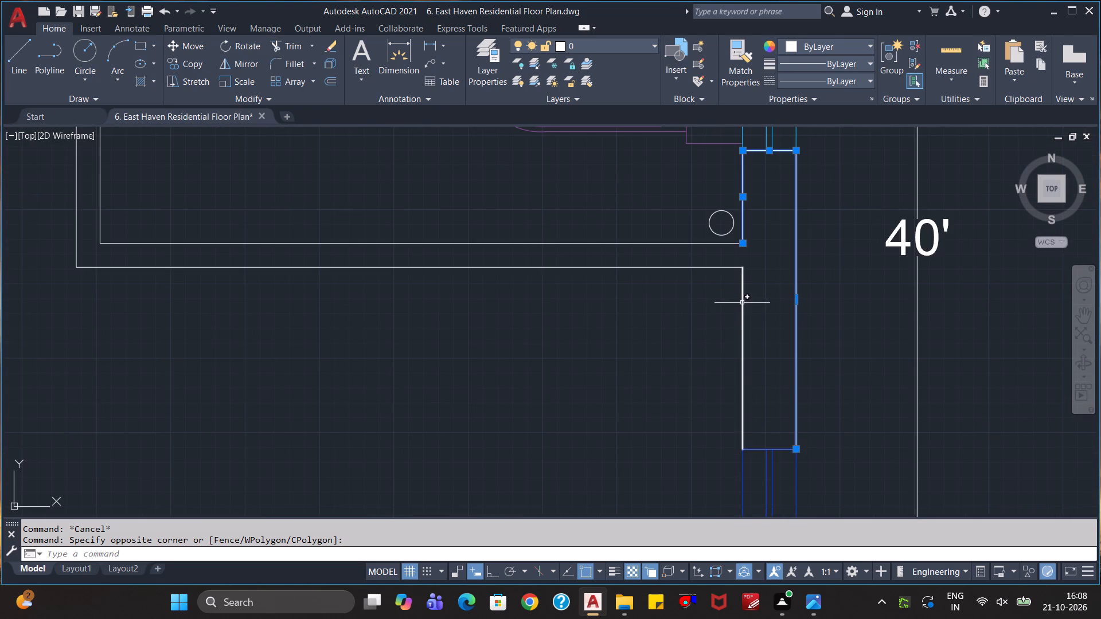
{"action": "left_click", "coordinate": [742, 303]}
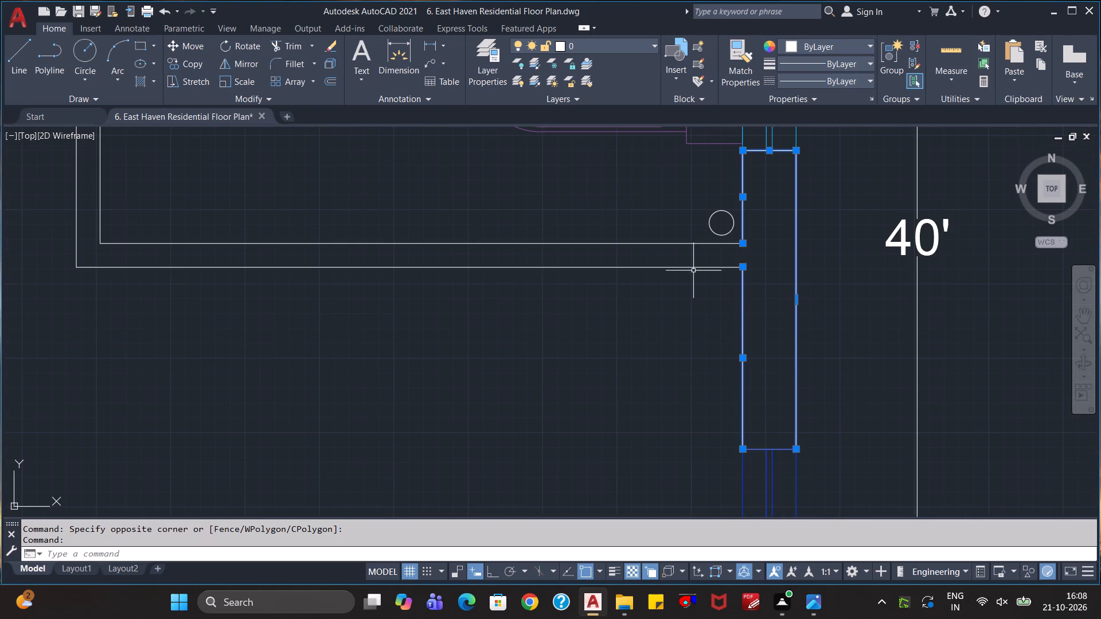
{"action": "left_click", "coordinate": [690, 268]}
{"action": "left_click", "coordinate": [688, 242]}
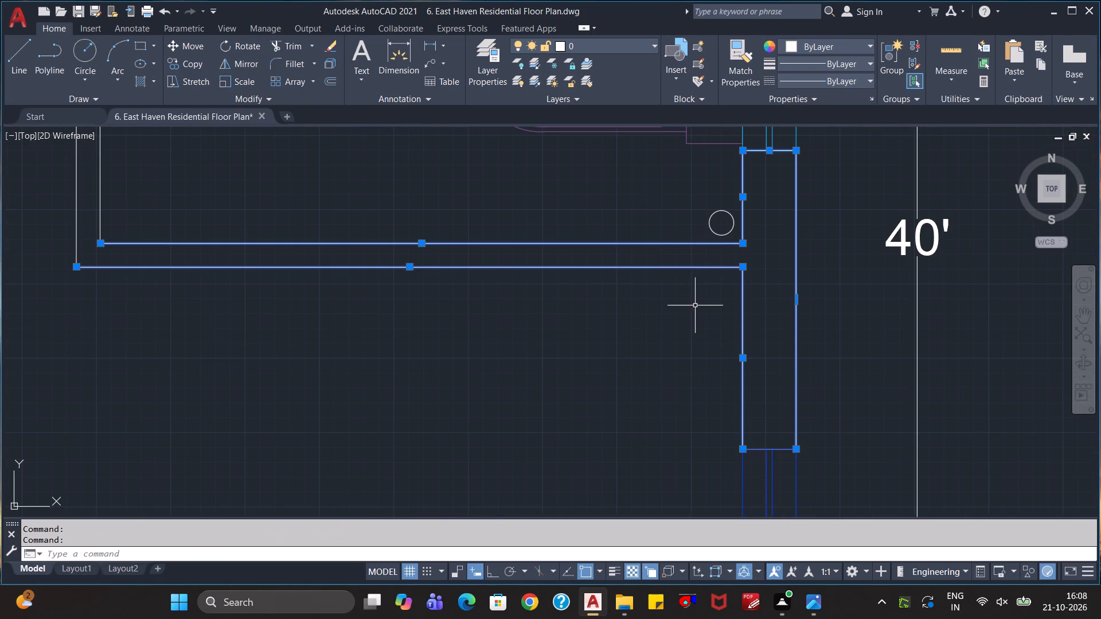
Add the wall lines between the ventilator and Bedroom-2 window, the toilet–Bedroom-2 partition lines and the window's near wall-end line to the selection.
{"action": "scroll", "coordinate": [689, 313], "scroll_direction": "down", "scroll_amount": 3}
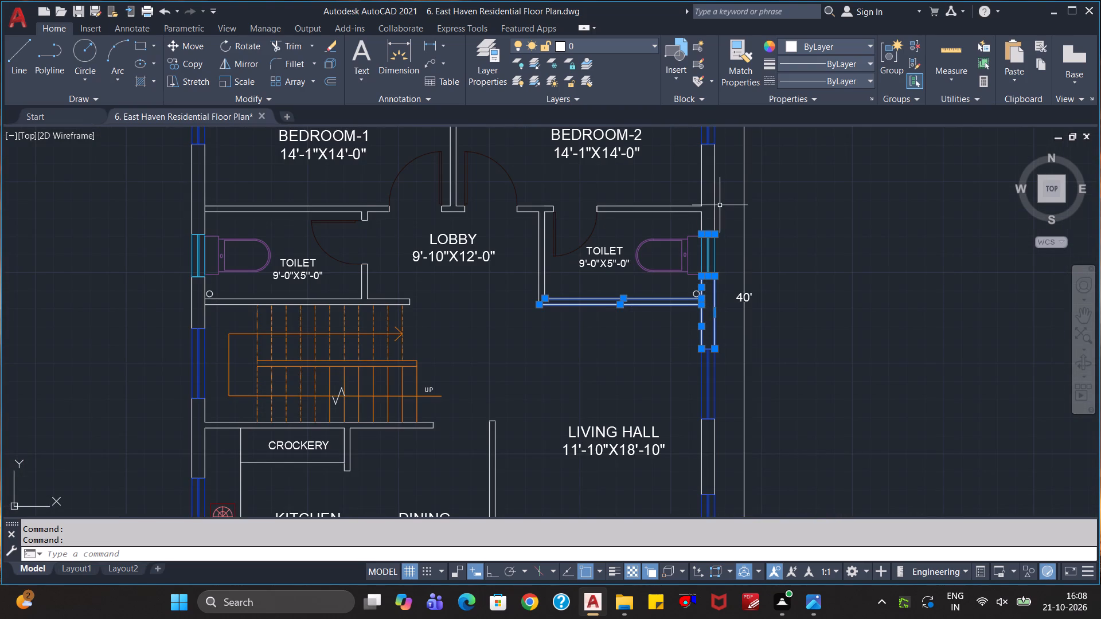
{"action": "middle_click_drag", "start_coordinate": [720, 205], "coordinate": [701, 260]}
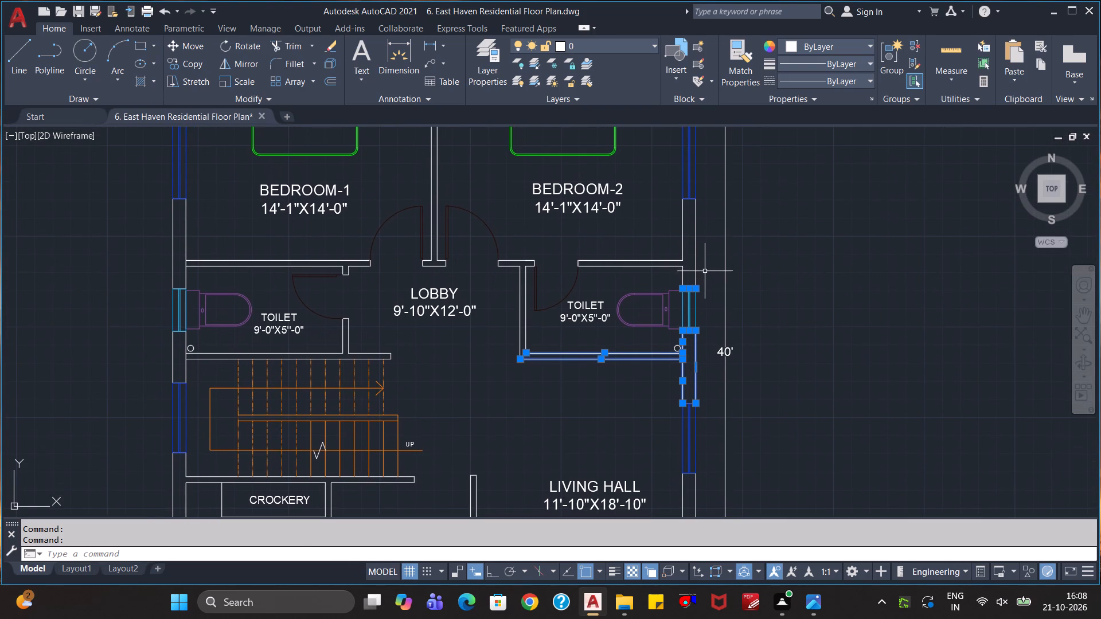
{"action": "left_click", "coordinate": [705, 271]}
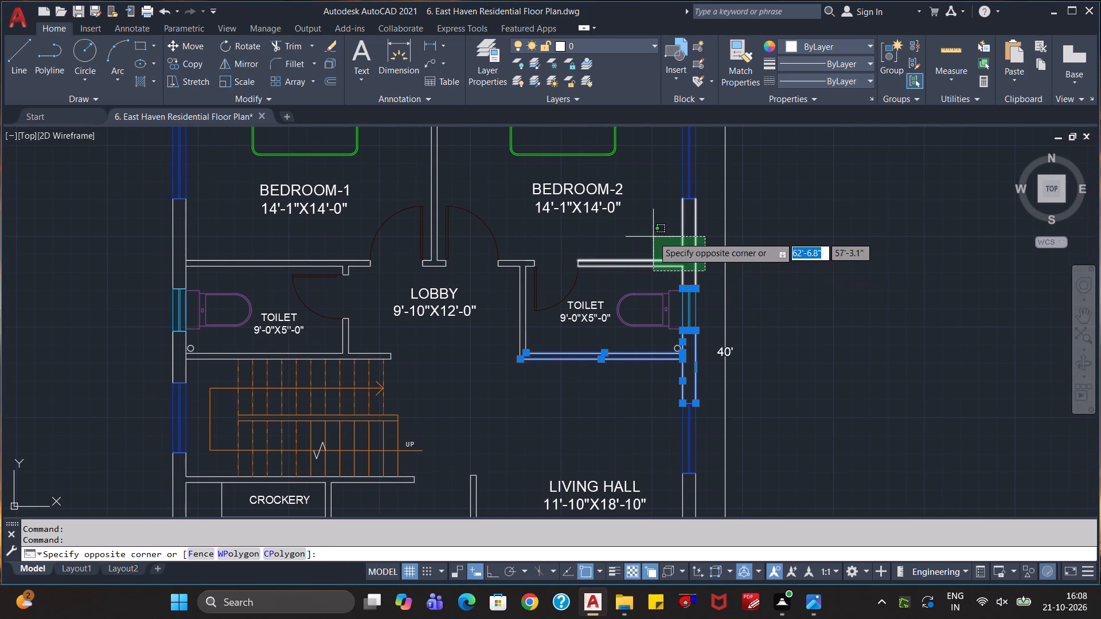
{"action": "left_click", "coordinate": [653, 237]}
{"action": "scroll", "coordinate": [684, 231], "scroll_direction": "up", "scroll_amount": 2}
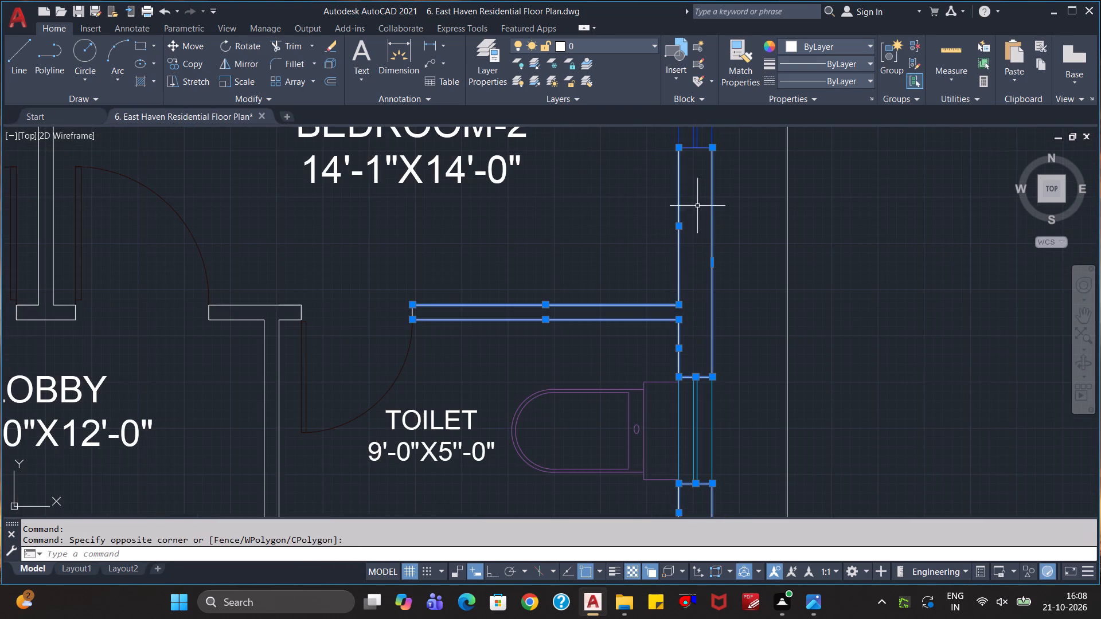
{"action": "middle_click_drag", "start_coordinate": [697, 206], "coordinate": [688, 334]}
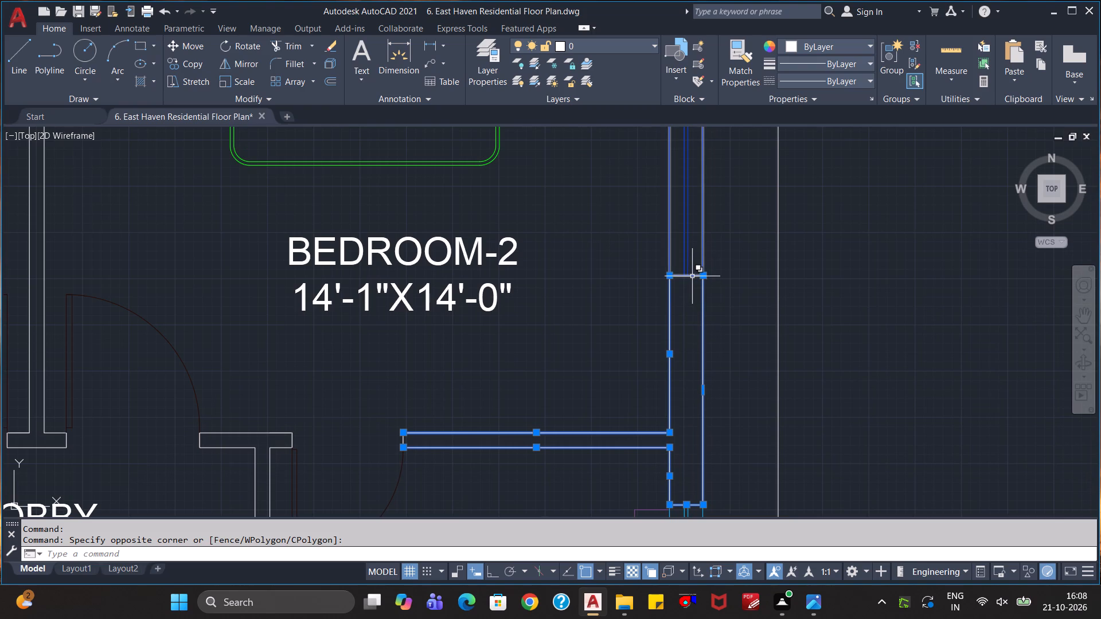
{"action": "left_click", "coordinate": [692, 276]}
{"action": "left_click", "coordinate": [734, 334]}
Add the wall-end line at the Bedroom-2 window's headboard side and the inner and outer wall lines beyond it to the selection.
{"action": "scroll", "coordinate": [740, 281], "scroll_direction": "down", "scroll_amount": 2}
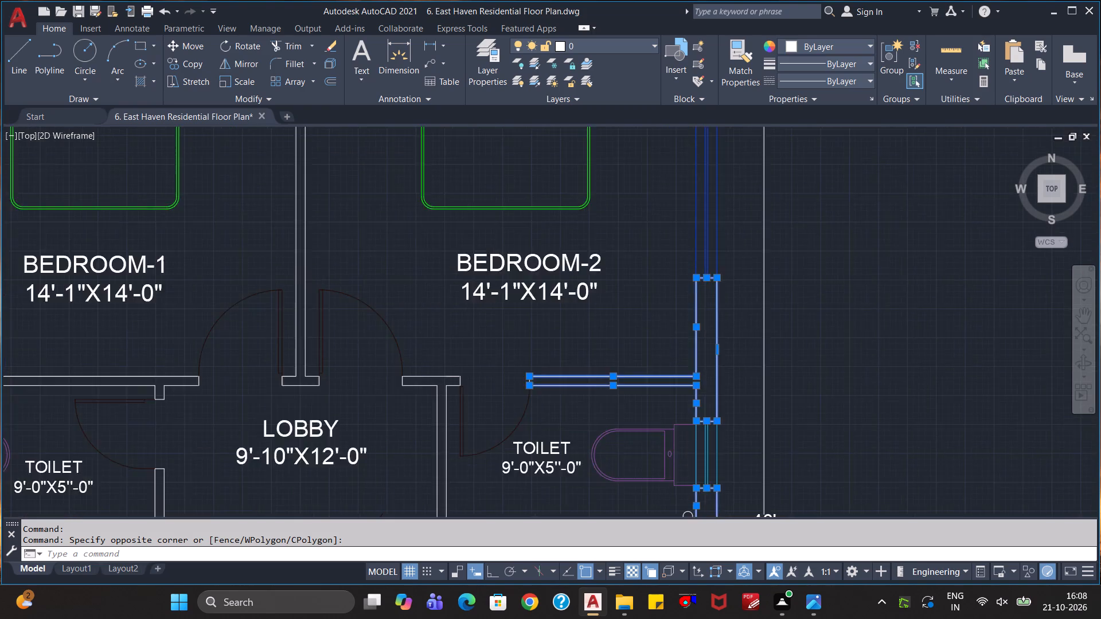
{"action": "middle_click_drag", "start_coordinate": [735, 217], "coordinate": [735, 424]}
{"action": "scroll", "coordinate": [730, 373], "scroll_direction": "up", "scroll_amount": 3}
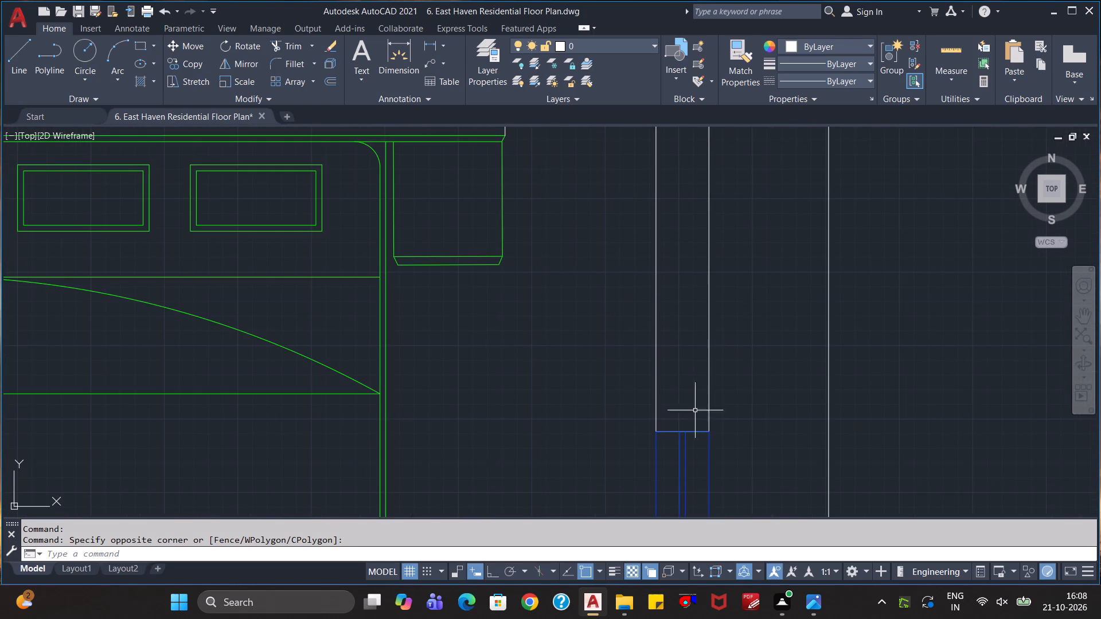
{"action": "left_click", "coordinate": [695, 430]}
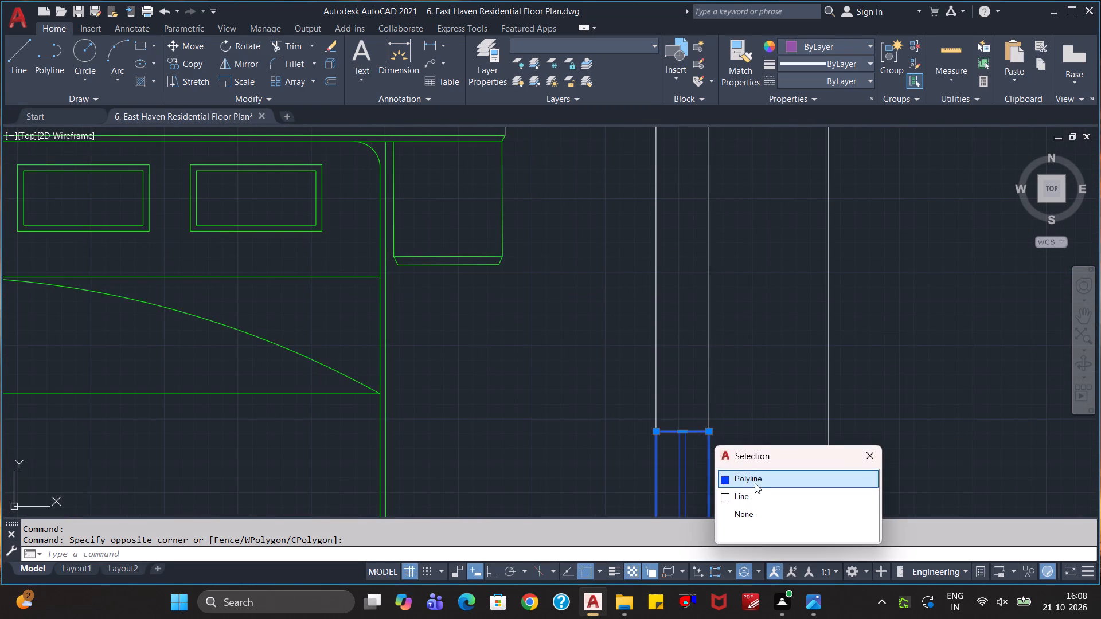
{"action": "left_click", "coordinate": [755, 489]}
{"action": "left_click", "coordinate": [750, 370]}
{"action": "left_click", "coordinate": [648, 335]}
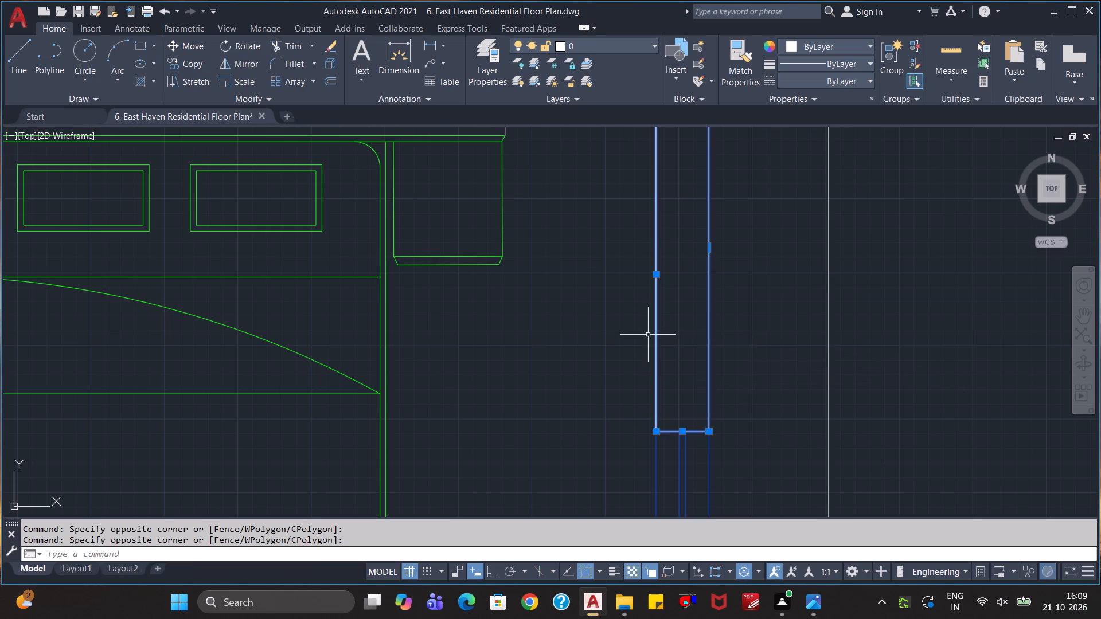
Add the inner wall lines behind both bedrooms' headboards and Bedroom-1's inner exterior-wall line down to its window to the selection.
{"action": "scroll", "coordinate": [736, 277], "scroll_direction": "down", "scroll_amount": 2}
{"action": "middle_click_drag", "start_coordinate": [748, 268], "coordinate": [744, 358]}
{"action": "scroll", "coordinate": [734, 359], "scroll_direction": "up", "scroll_amount": 1}
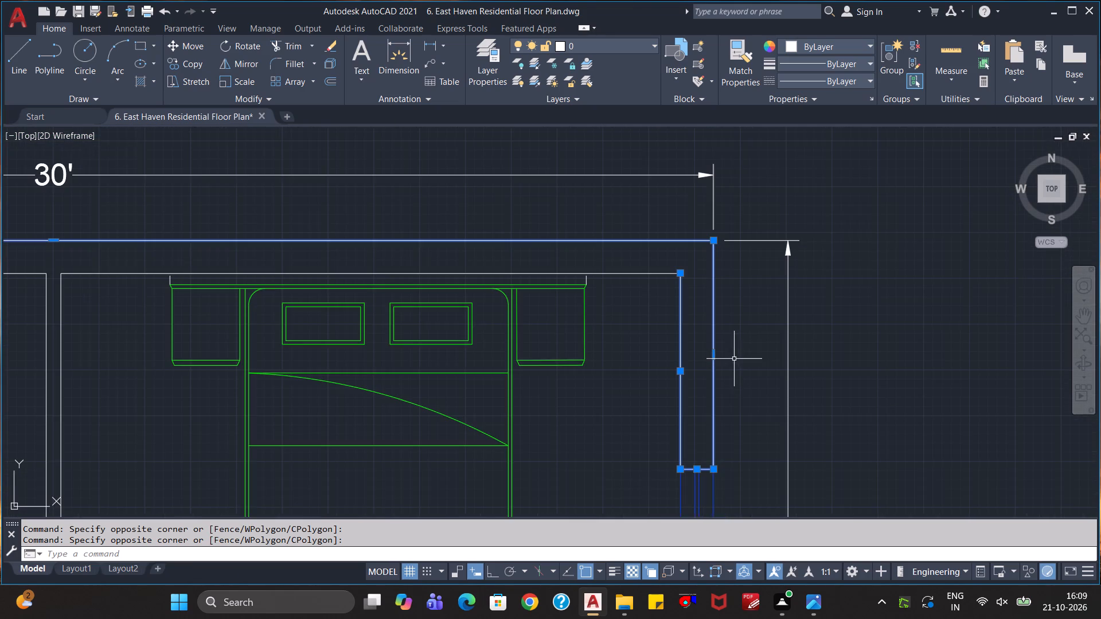
{"action": "left_click", "coordinate": [660, 274]}
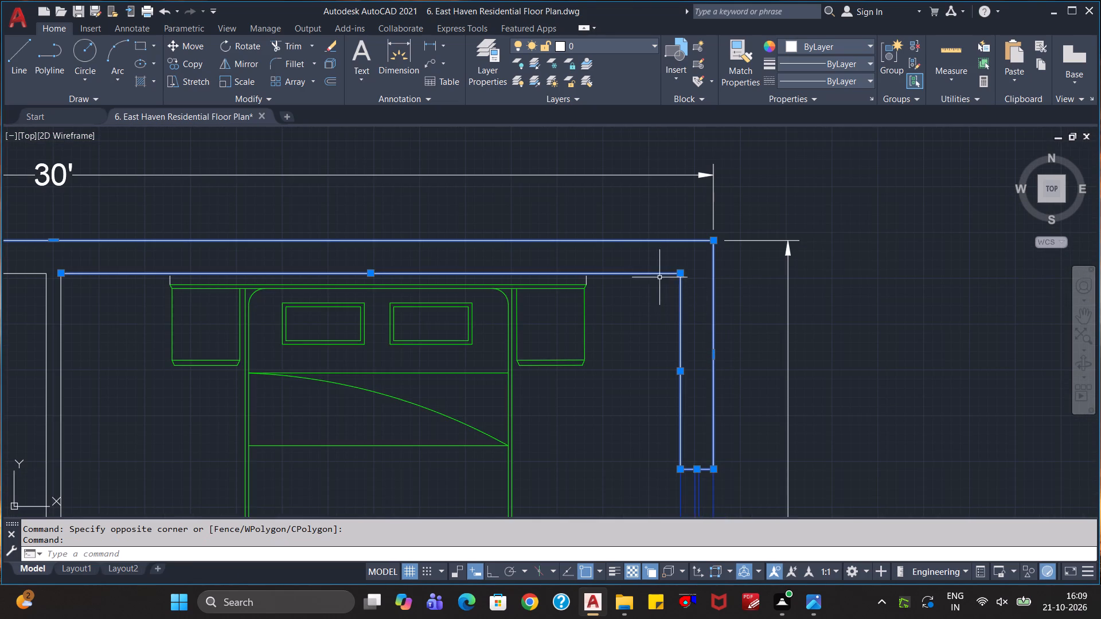
{"action": "scroll", "coordinate": [641, 347], "scroll_direction": "down", "scroll_amount": 1}
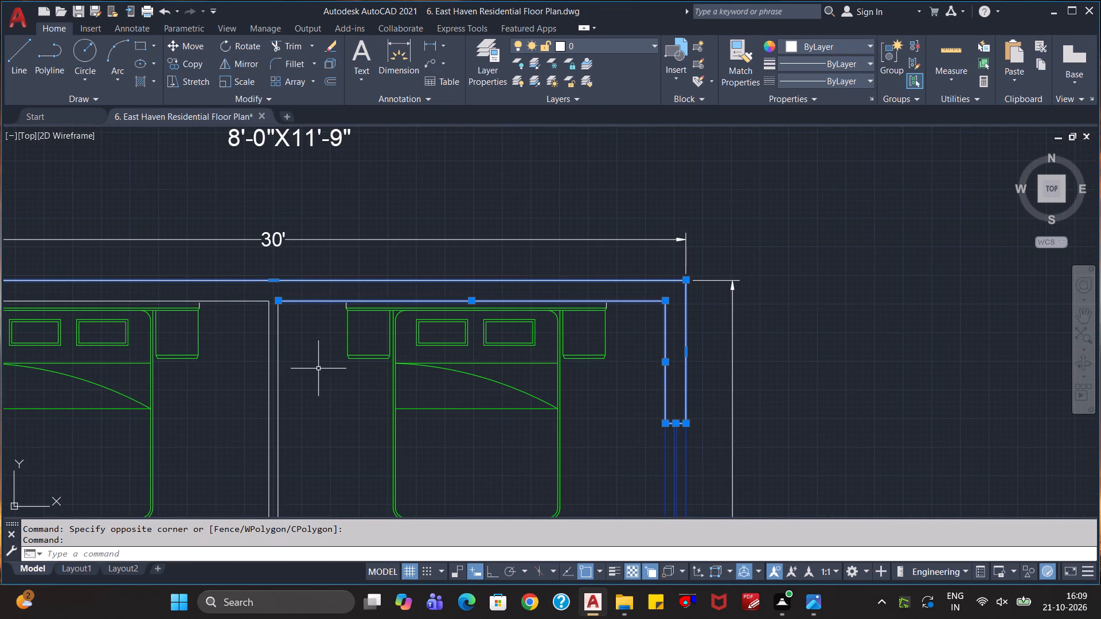
{"action": "middle_click_drag", "start_coordinate": [318, 358], "coordinate": [498, 397]}
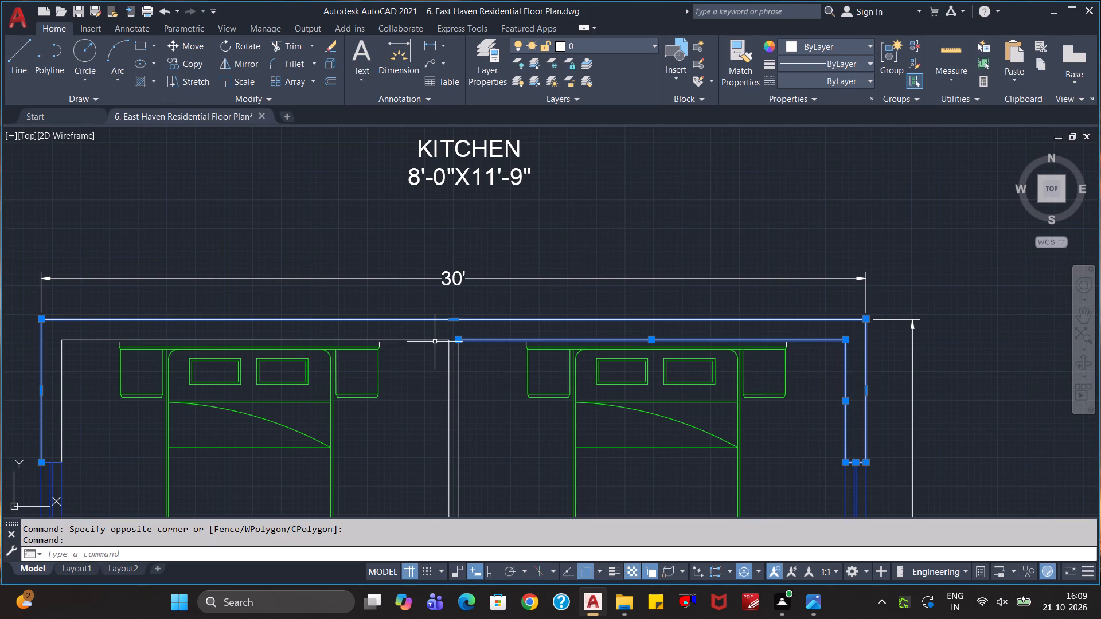
{"action": "left_click", "coordinate": [434, 341]}
{"action": "middle_click_drag", "start_coordinate": [427, 401], "coordinate": [761, 382]}
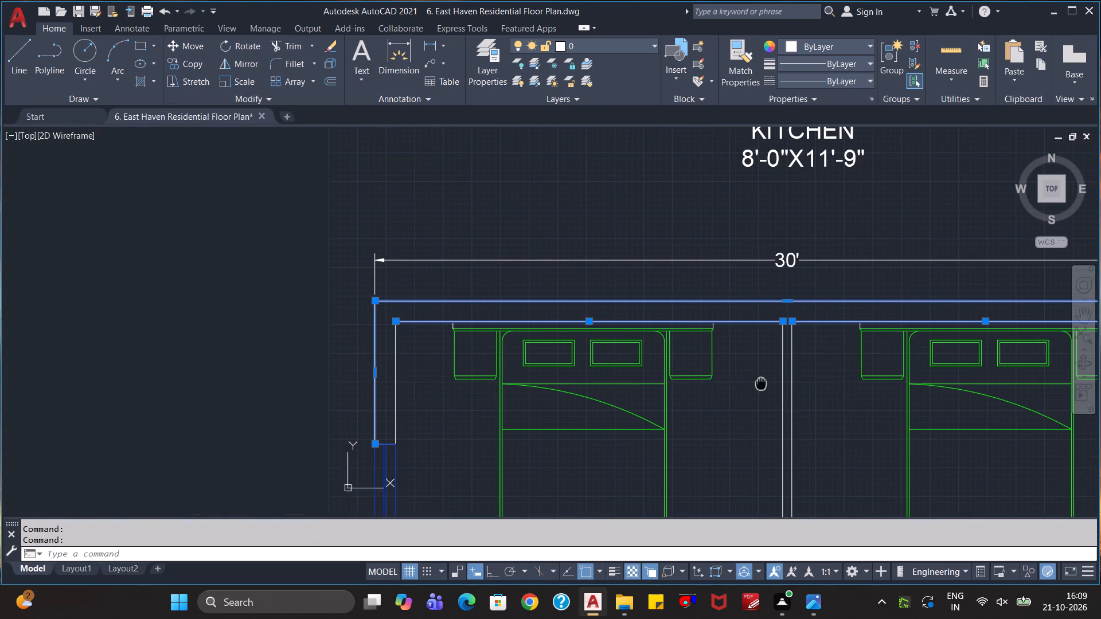
{"action": "left_click", "coordinate": [396, 373]}
Add the wall-end lines at both ends of the Bedroom-1 window and the wall lines from it to the toilet ventilator, excluding the window polyline.
{"action": "scroll", "coordinate": [417, 416], "scroll_direction": "down", "scroll_amount": 2}
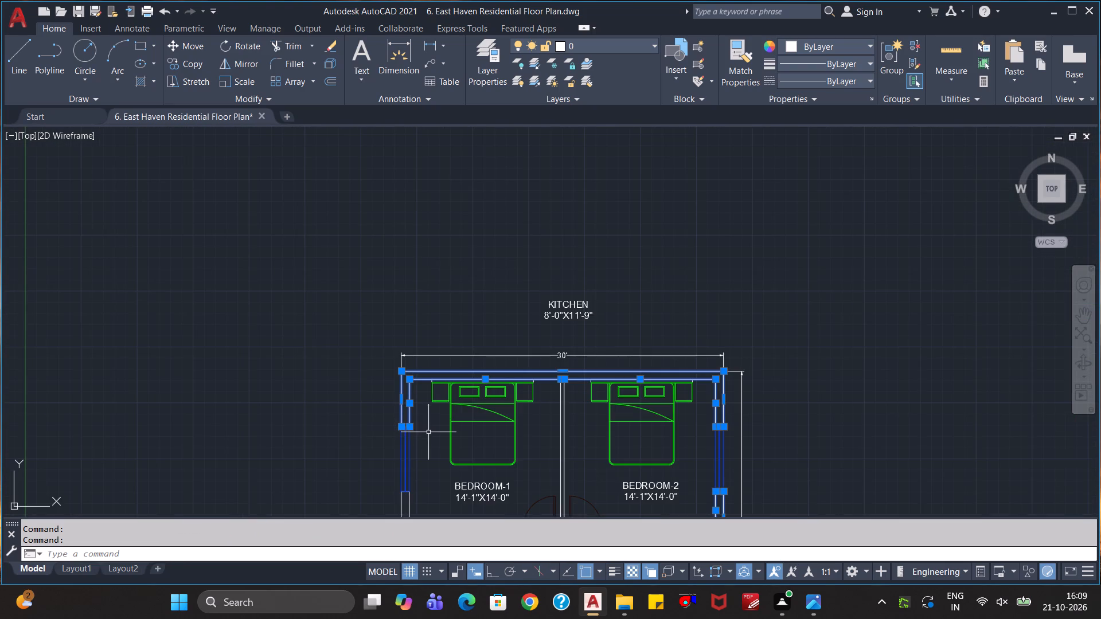
{"action": "scroll", "coordinate": [428, 432], "scroll_direction": "up", "scroll_amount": 3}
{"action": "left_click", "coordinate": [335, 414]}
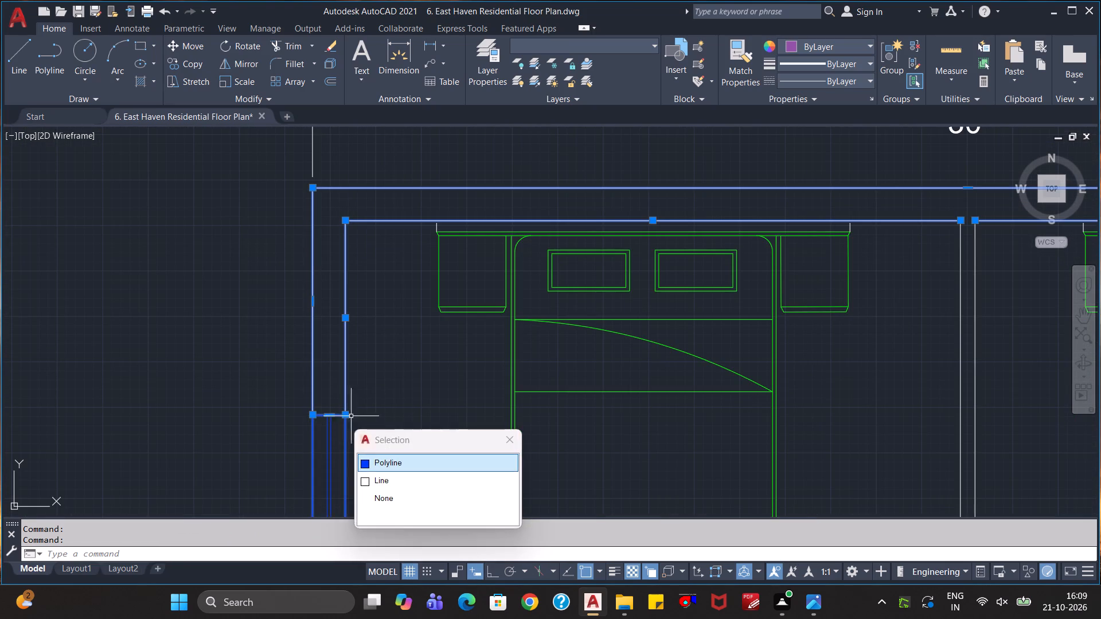
{"action": "left_click", "coordinate": [373, 481]}
{"action": "scroll", "coordinate": [402, 434], "scroll_direction": "down", "scroll_amount": 1}
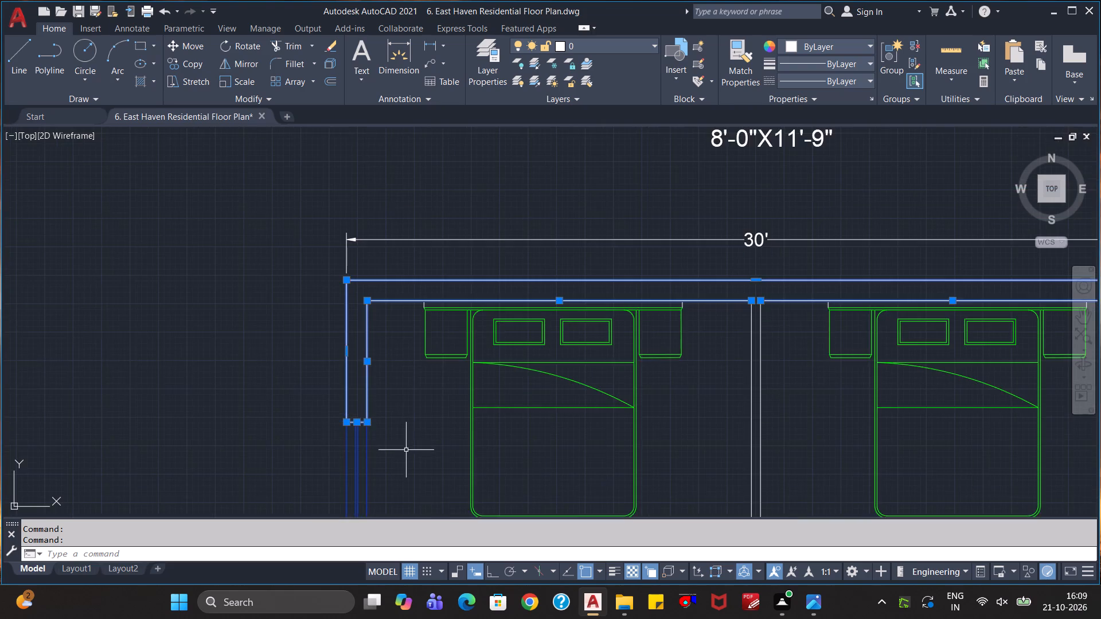
{"action": "scroll", "coordinate": [408, 459], "scroll_direction": "down", "scroll_amount": 1}
{"action": "middle_click_drag", "start_coordinate": [409, 465], "coordinate": [473, 317]}
{"action": "scroll", "coordinate": [481, 382], "scroll_direction": "up", "scroll_amount": 1}
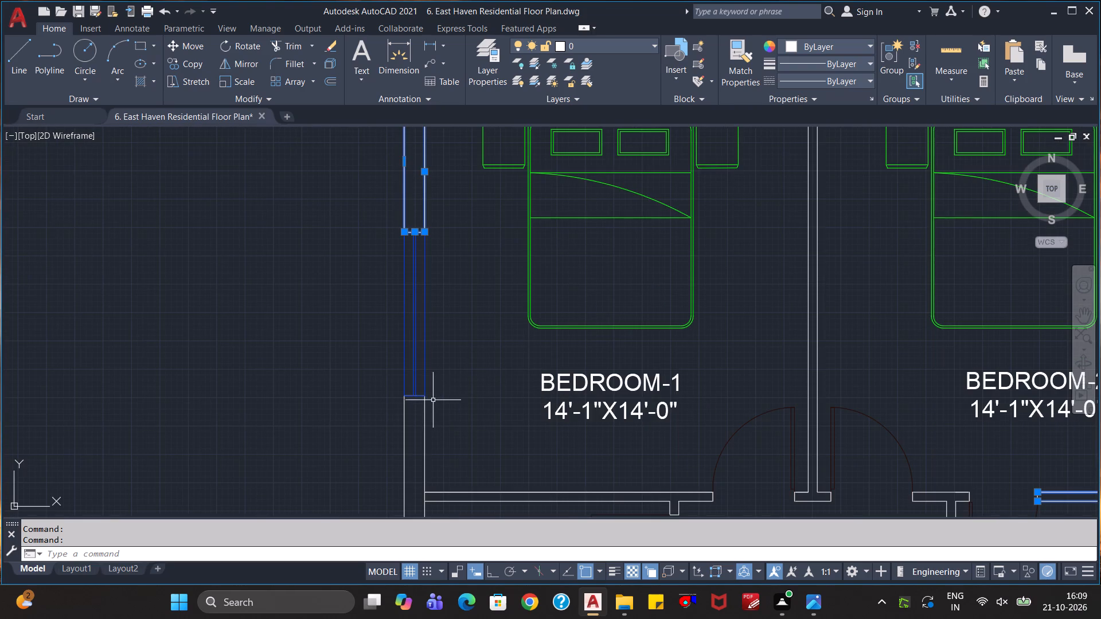
{"action": "left_click", "coordinate": [420, 397]}
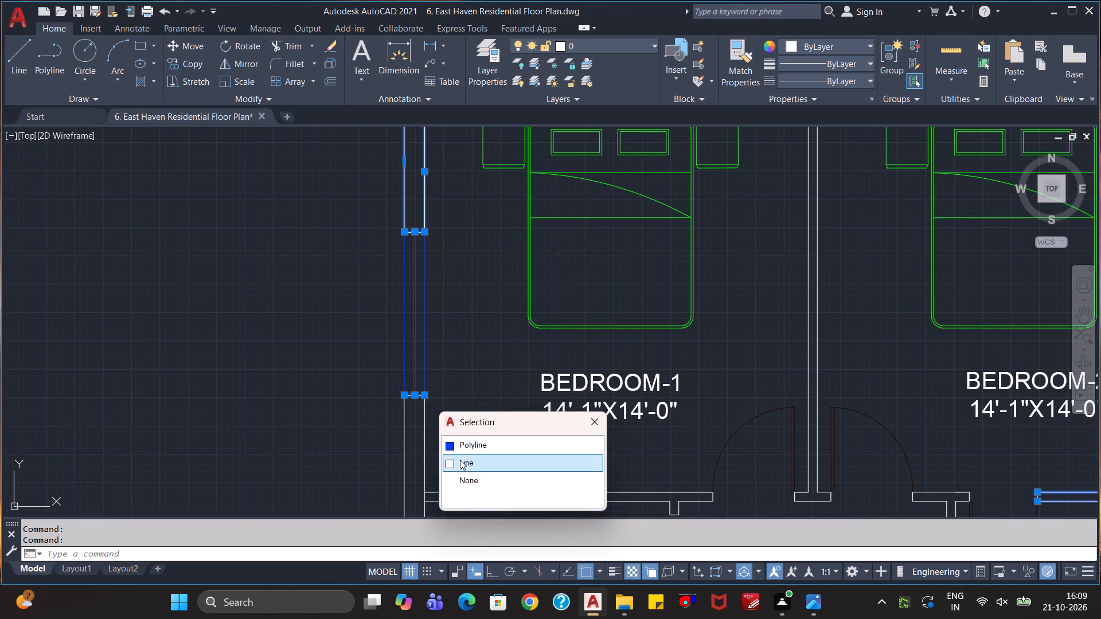
{"action": "left_click", "coordinate": [460, 460]}
{"action": "left_click", "coordinate": [458, 435]}
{"action": "left_click", "coordinate": [381, 464]}
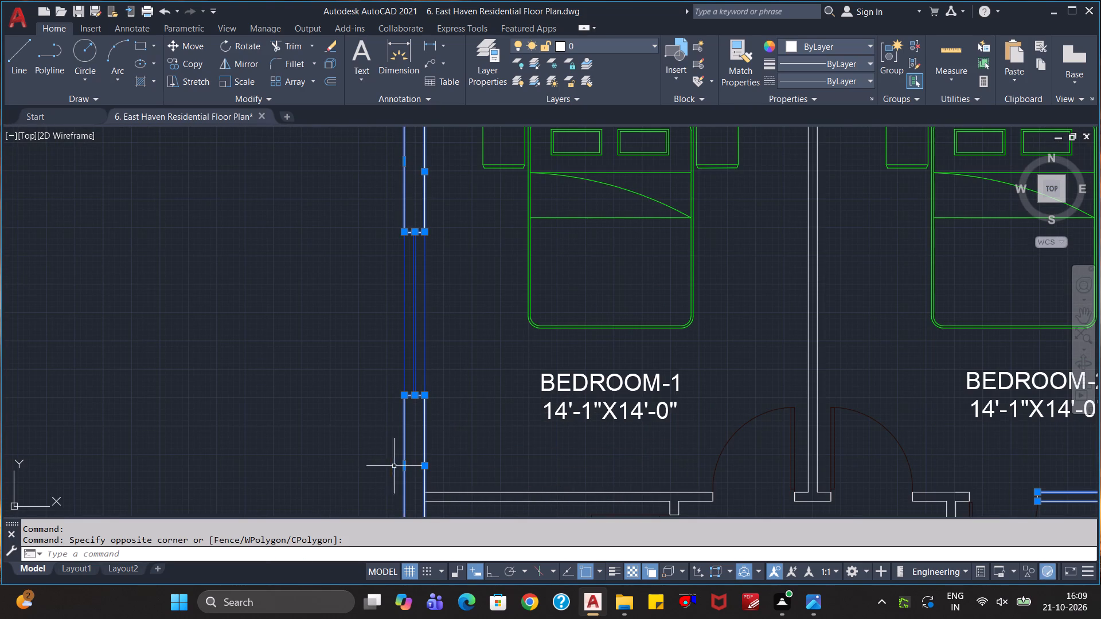
Add the wall-end lines at both ends of the Bedroom-1 side toilet ventilator and the exterior wall lines from it to the staircase window.
{"action": "scroll", "coordinate": [442, 464], "scroll_direction": "down", "scroll_amount": 1}
{"action": "middle_click_drag", "start_coordinate": [453, 461], "coordinate": [472, 316]}
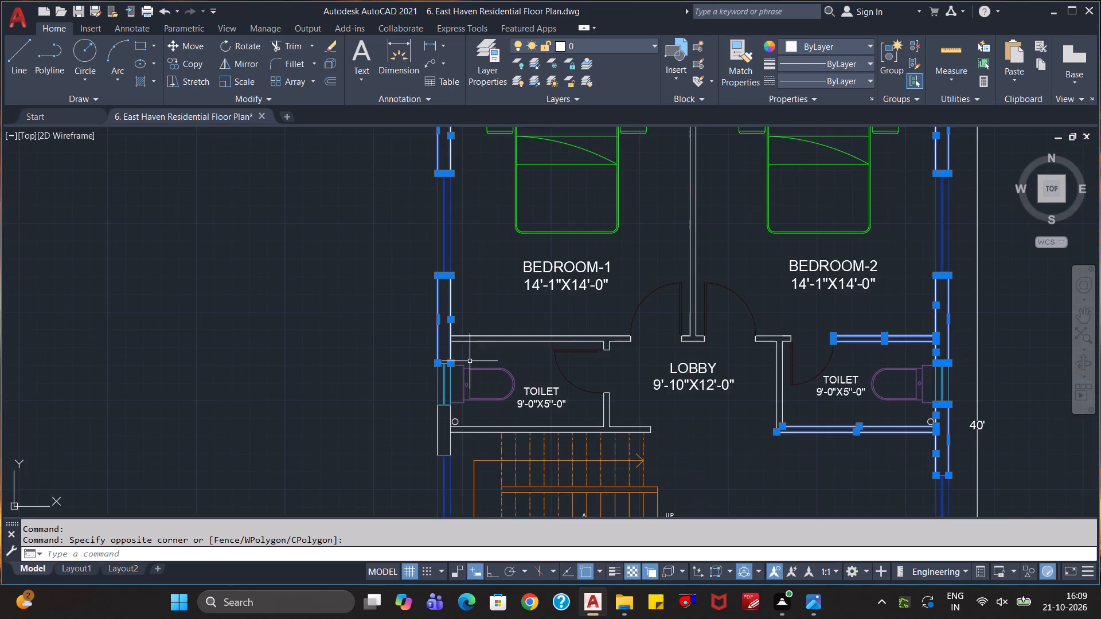
{"action": "scroll", "coordinate": [470, 363], "scroll_direction": "up", "scroll_amount": 4}
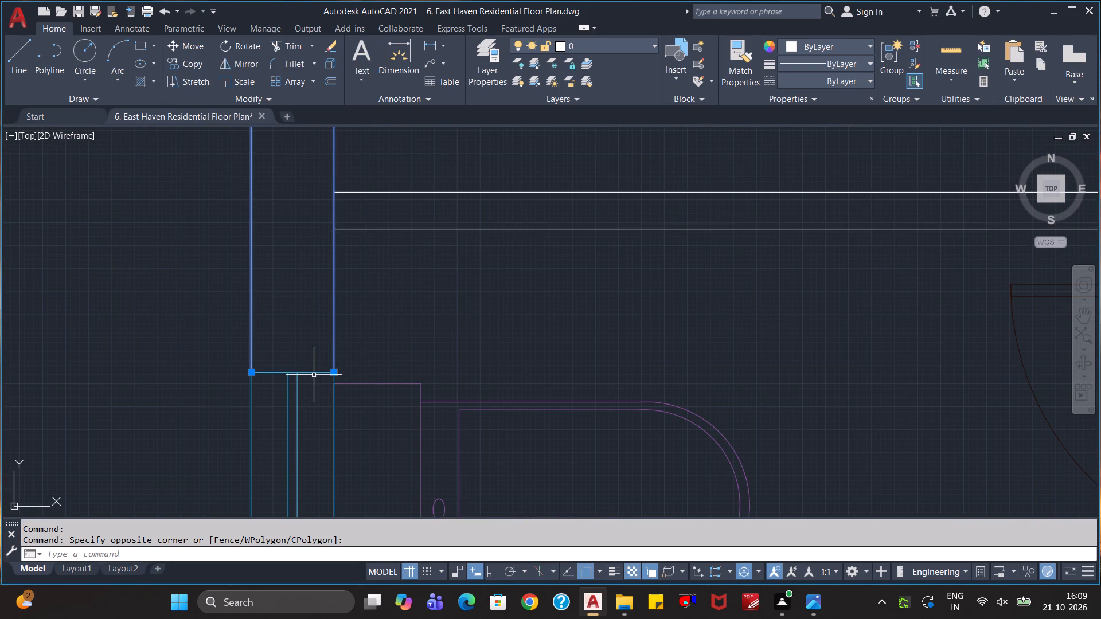
{"action": "left_click", "coordinate": [314, 371]}
{"action": "left_click", "coordinate": [351, 433]}
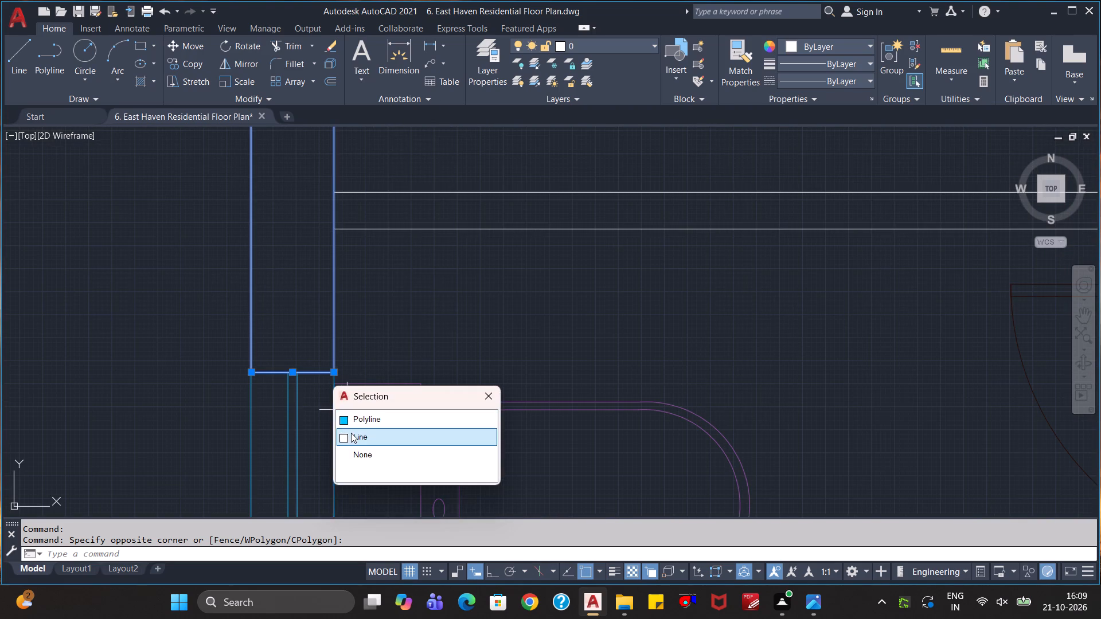
{"action": "scroll", "coordinate": [389, 369], "scroll_direction": "down", "scroll_amount": 2}
{"action": "middle_click_drag", "start_coordinate": [411, 369], "coordinate": [434, 284]}
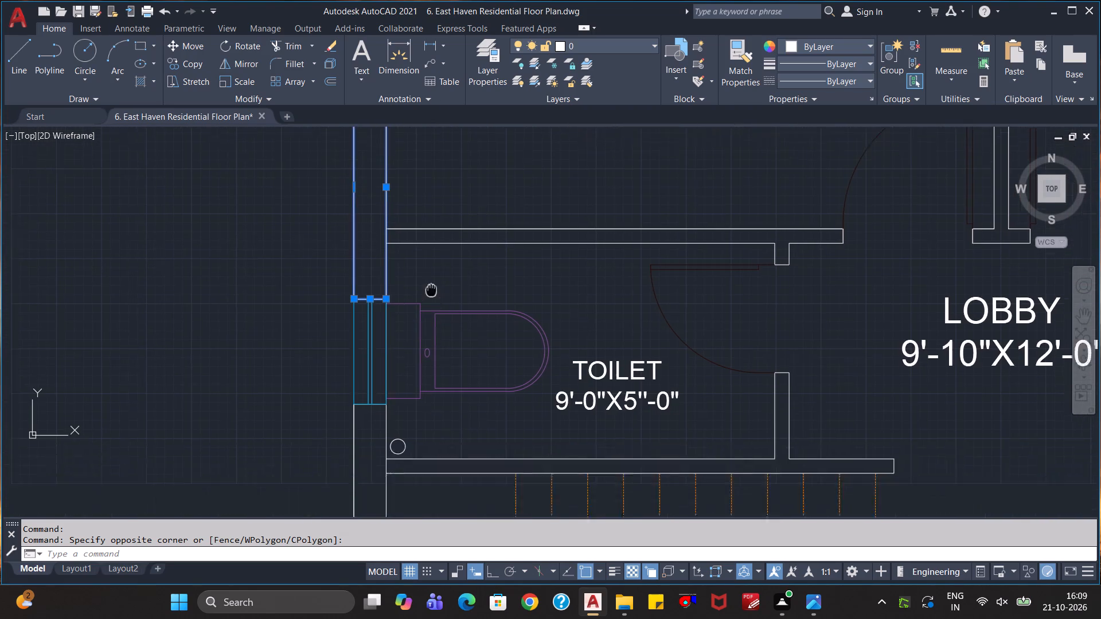
{"action": "middle_click_drag", "start_coordinate": [434, 284], "coordinate": [445, 262]}
{"action": "left_click", "coordinate": [427, 381]}
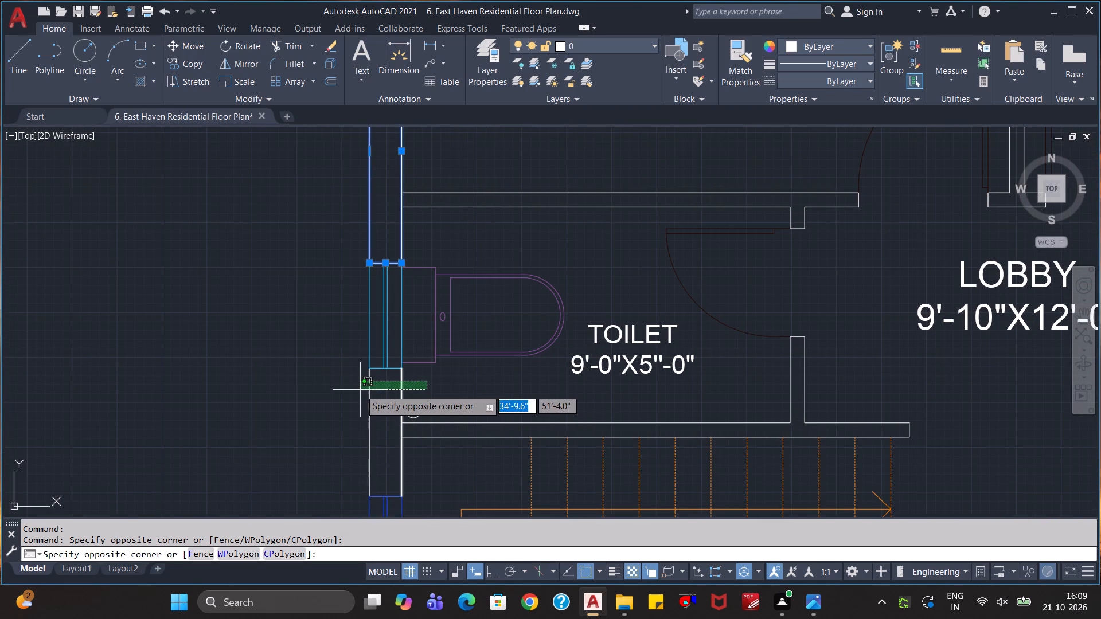
{"action": "left_click", "coordinate": [360, 390]}
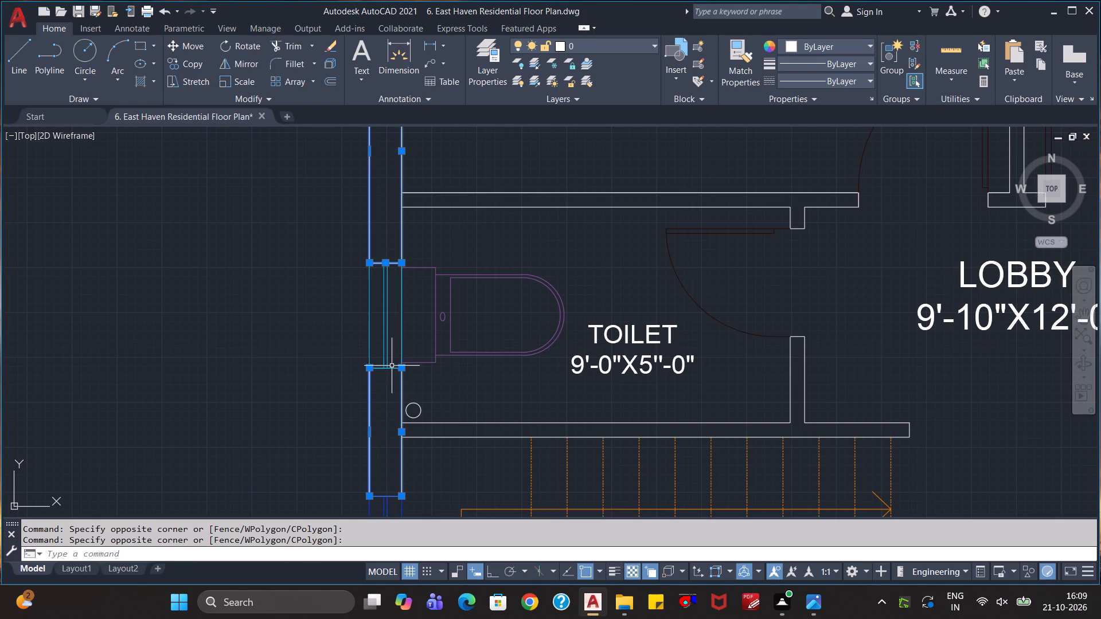
{"action": "left_click", "coordinate": [389, 370]}
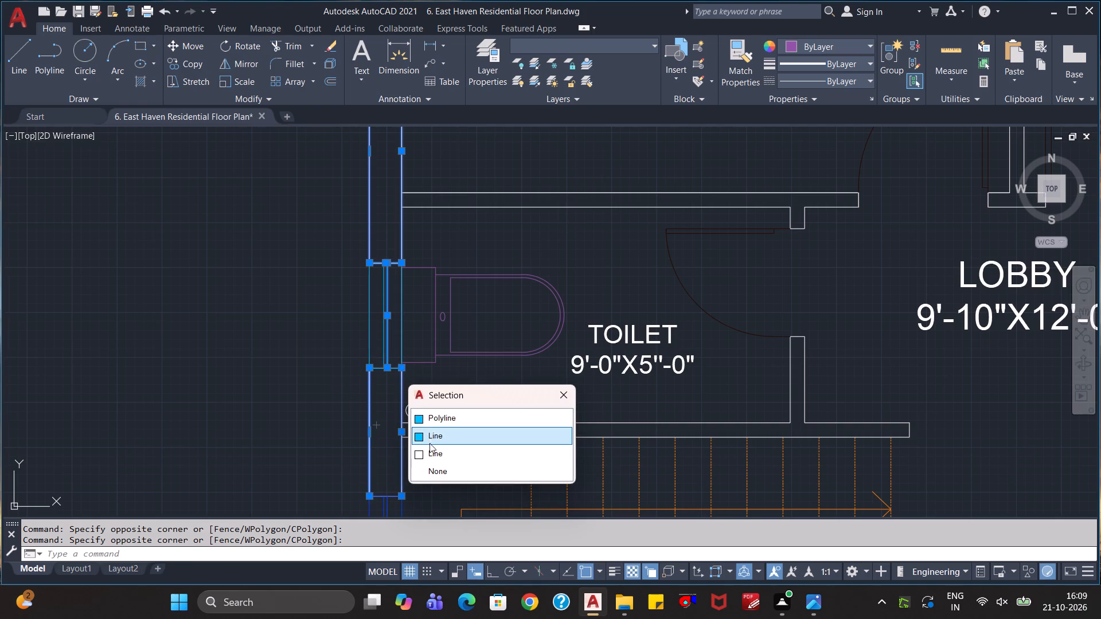
{"action": "left_click", "coordinate": [432, 448]}
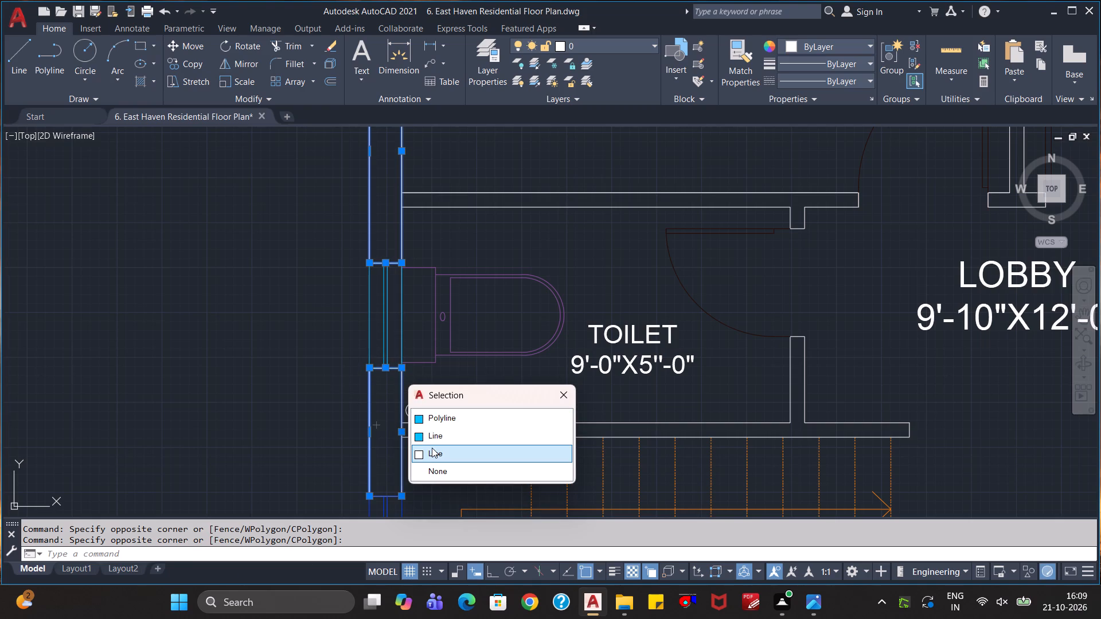
Add both staircase-window wall-end lines, the exterior wall lines between it and the kitchen window, and the staircase–crockery partition lines to the selection.
{"action": "middle_click_drag", "start_coordinate": [446, 473], "coordinate": [470, 358]}
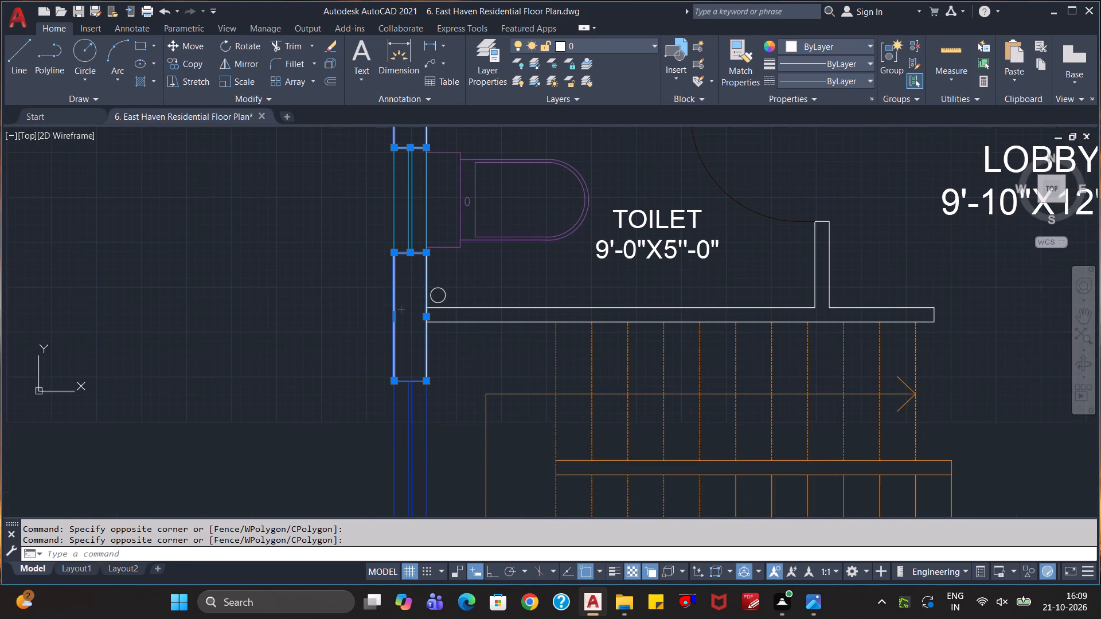
{"action": "scroll", "coordinate": [421, 374], "scroll_direction": "up", "scroll_amount": 3}
{"action": "left_click", "coordinate": [409, 407]}
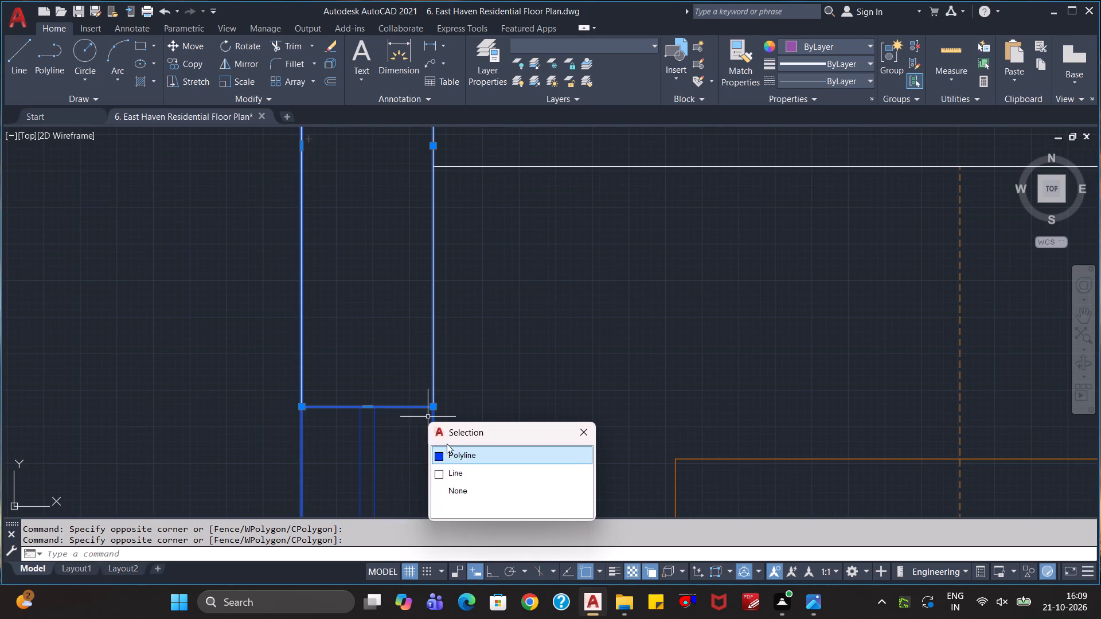
{"action": "left_click", "coordinate": [455, 475]}
{"action": "scroll", "coordinate": [542, 397], "scroll_direction": "down", "scroll_amount": 3}
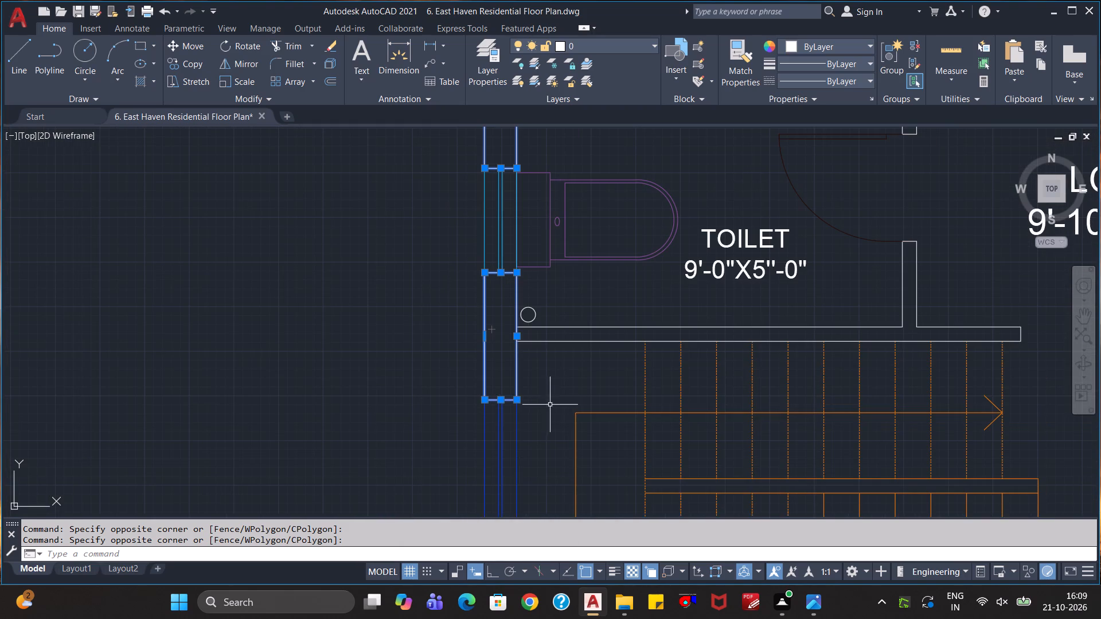
{"action": "scroll", "coordinate": [561, 394], "scroll_direction": "down", "scroll_amount": 1}
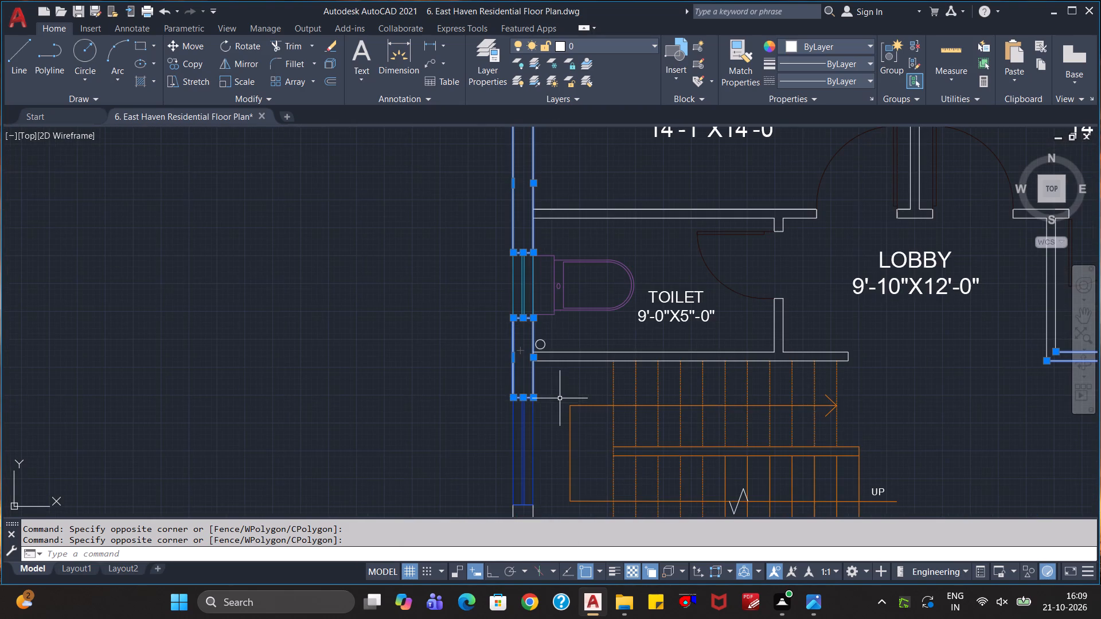
{"action": "middle_click_drag", "start_coordinate": [561, 398], "coordinate": [550, 216]}
{"action": "scroll", "coordinate": [545, 350], "scroll_direction": "up", "scroll_amount": 2}
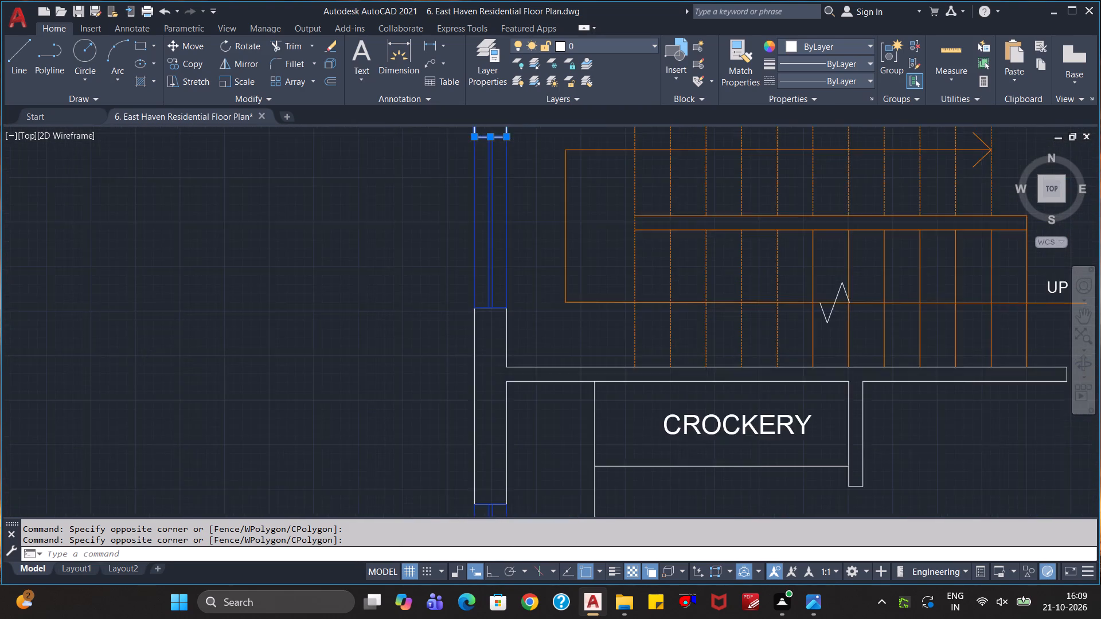
{"action": "left_click", "coordinate": [532, 326]}
{"action": "left_click", "coordinate": [420, 461]}
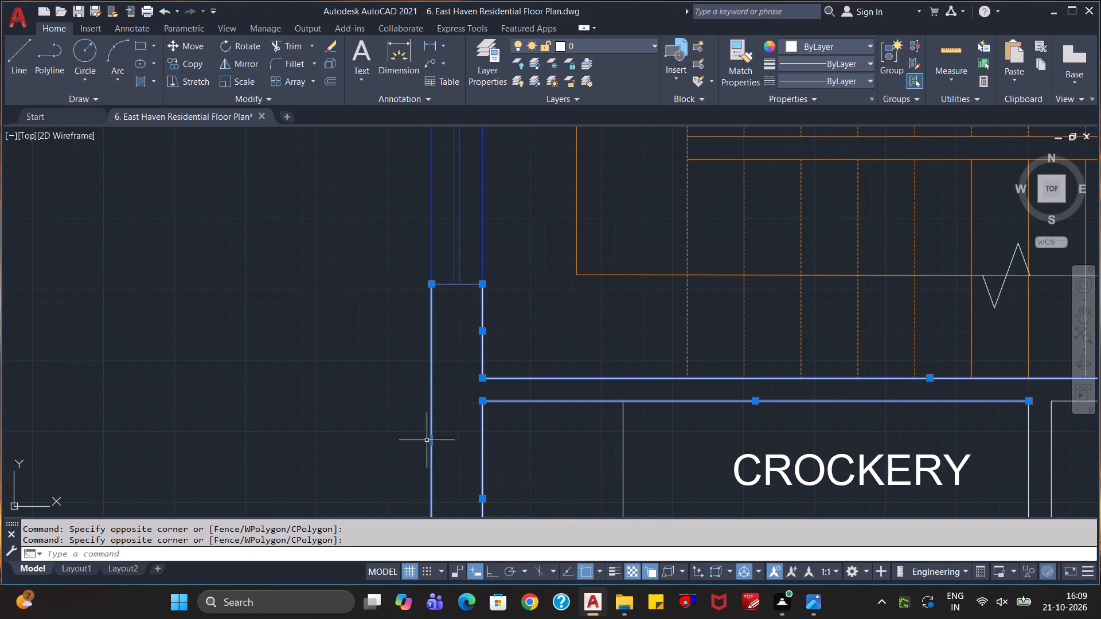
{"action": "left_click", "coordinate": [453, 285]}
{"action": "left_click", "coordinate": [497, 374]}
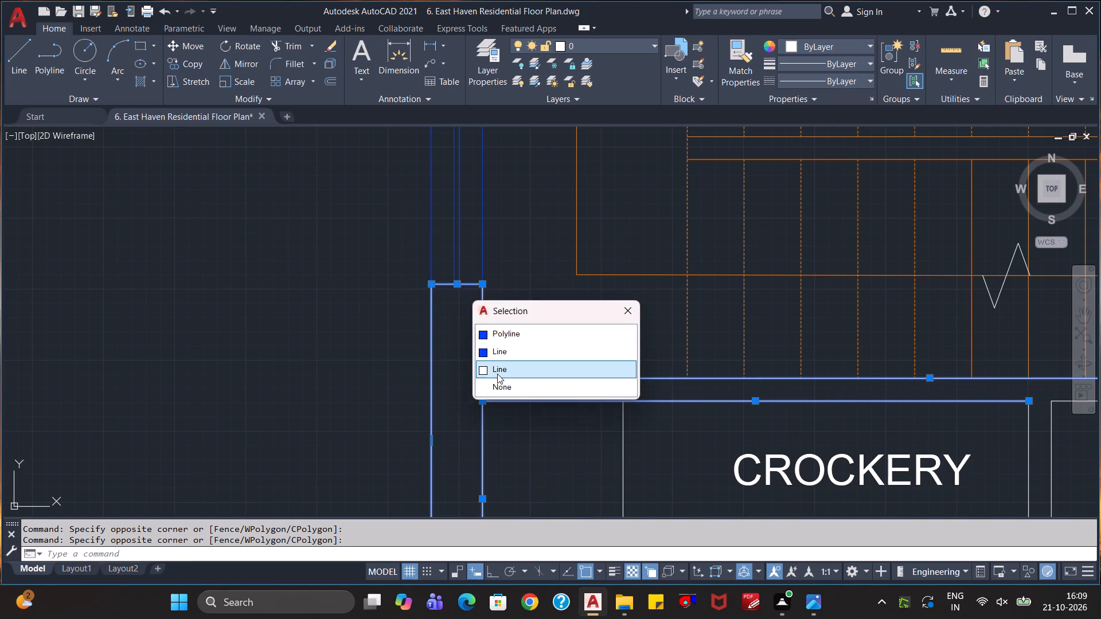
Add the wall-end line at the kitchen window's crockery side to the selection, excluding the window polyline.
{"action": "scroll", "coordinate": [526, 440], "scroll_direction": "down", "scroll_amount": 2}
{"action": "middle_click_drag", "start_coordinate": [536, 473], "coordinate": [526, 319]}
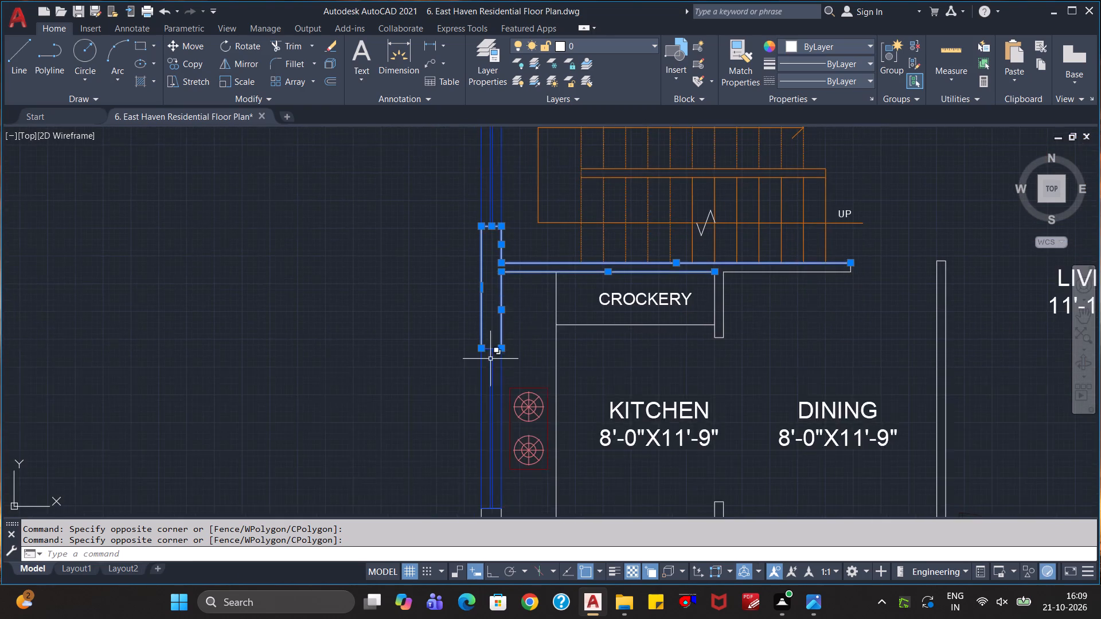
{"action": "scroll", "coordinate": [490, 359], "scroll_direction": "up", "scroll_amount": 3}
{"action": "left_click", "coordinate": [493, 324]}
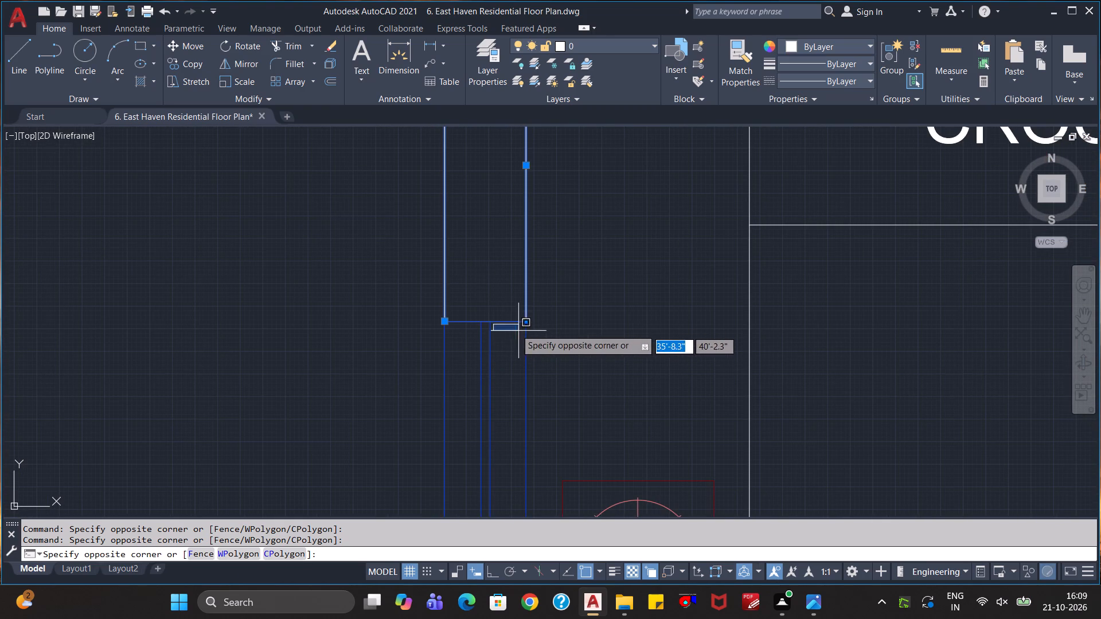
{"action": "left_click", "coordinate": [495, 241]}
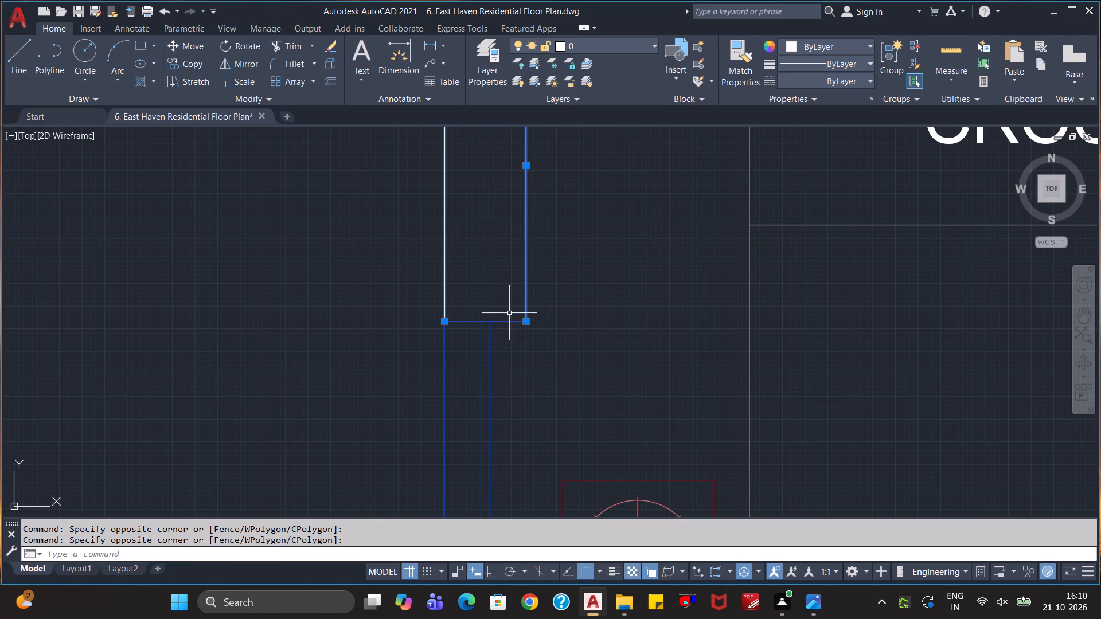
{"action": "left_click", "coordinate": [503, 322]}
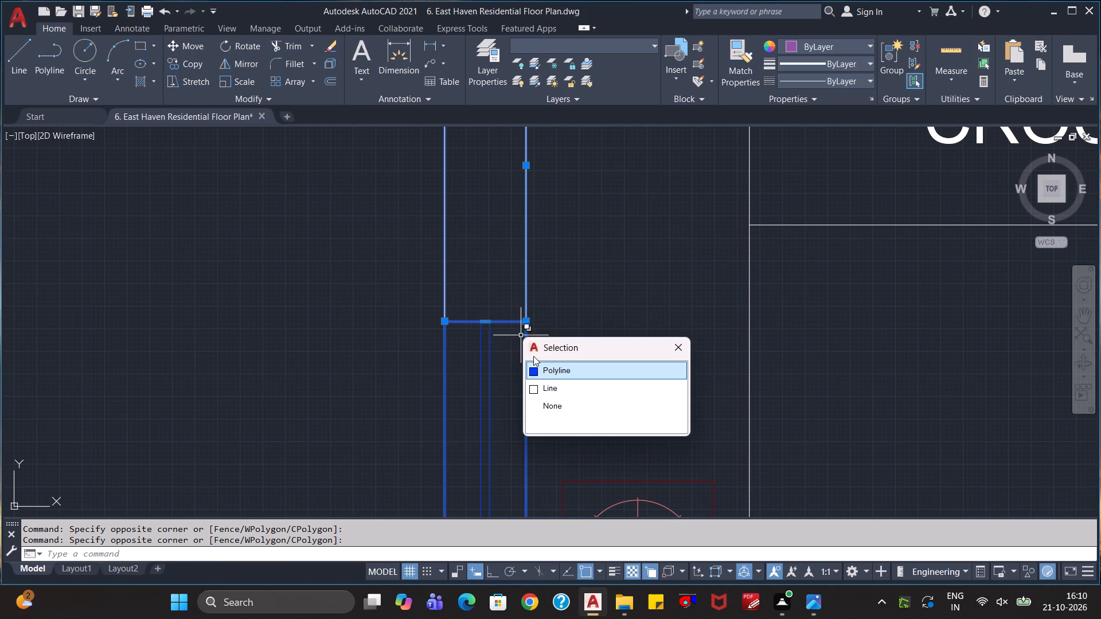
{"action": "left_click", "coordinate": [542, 384]}
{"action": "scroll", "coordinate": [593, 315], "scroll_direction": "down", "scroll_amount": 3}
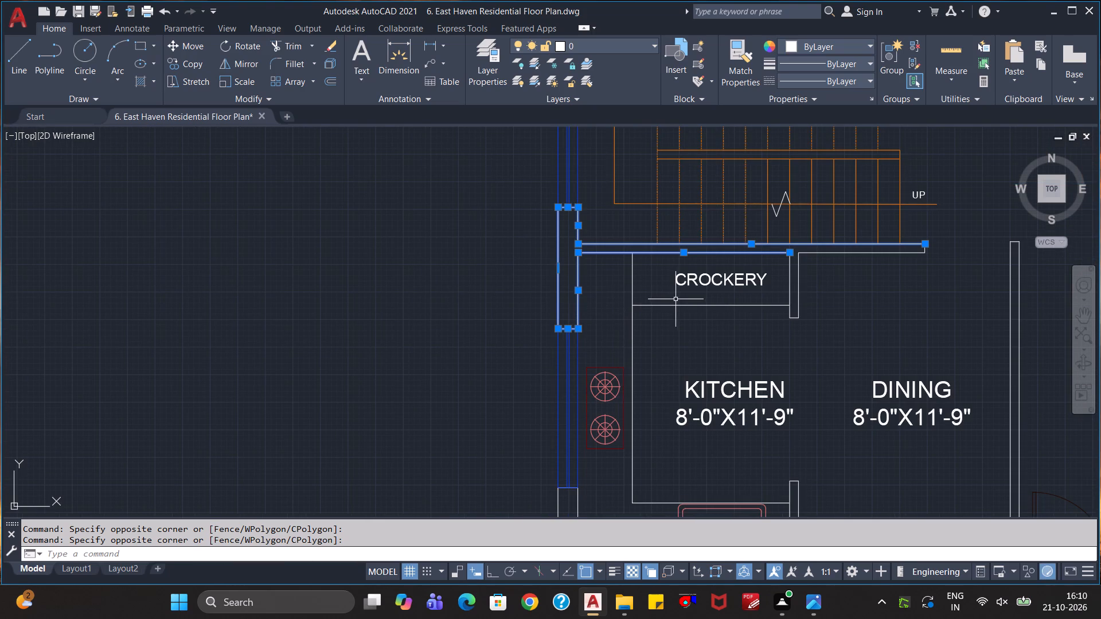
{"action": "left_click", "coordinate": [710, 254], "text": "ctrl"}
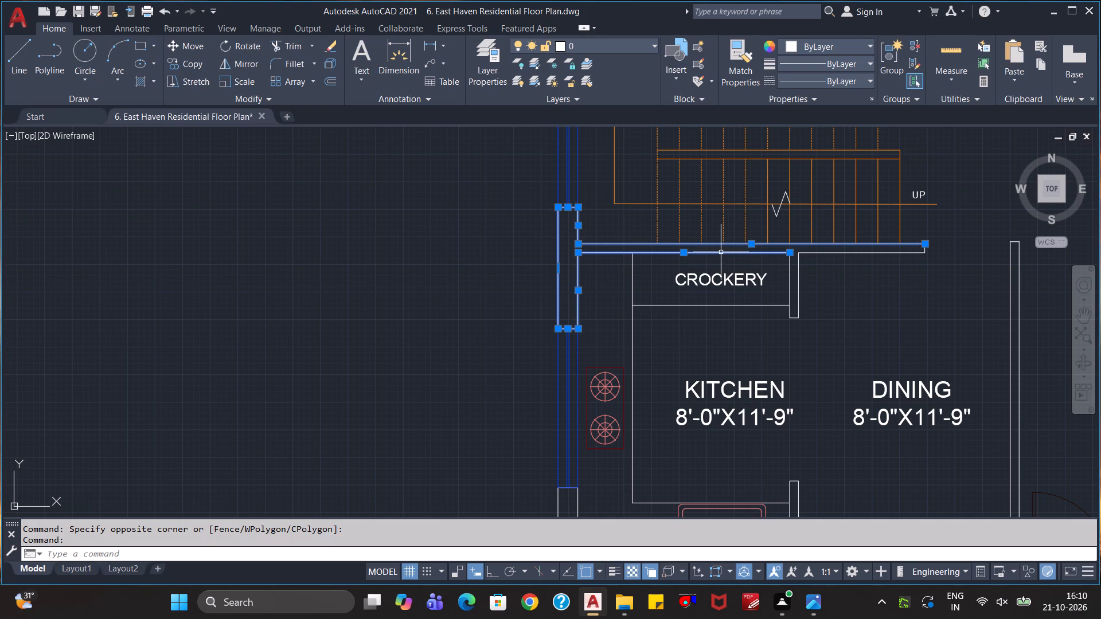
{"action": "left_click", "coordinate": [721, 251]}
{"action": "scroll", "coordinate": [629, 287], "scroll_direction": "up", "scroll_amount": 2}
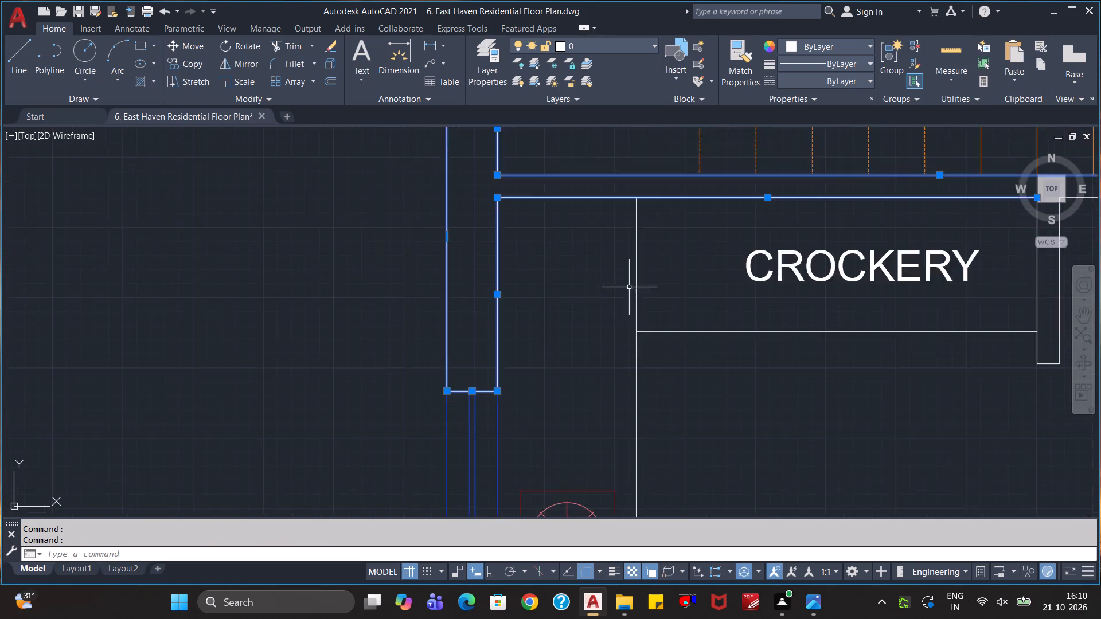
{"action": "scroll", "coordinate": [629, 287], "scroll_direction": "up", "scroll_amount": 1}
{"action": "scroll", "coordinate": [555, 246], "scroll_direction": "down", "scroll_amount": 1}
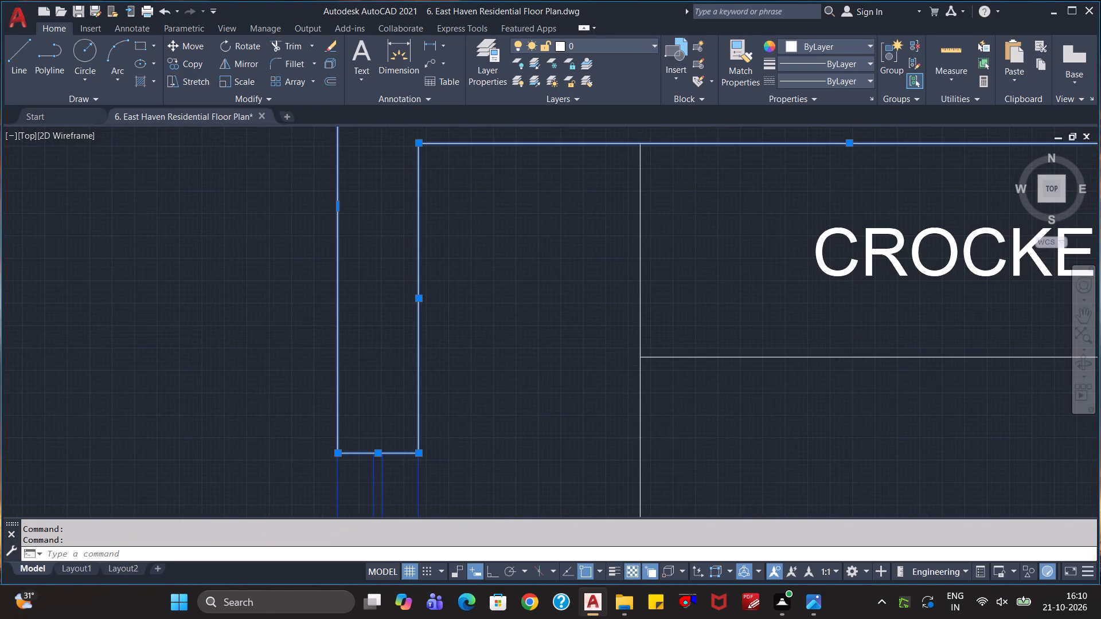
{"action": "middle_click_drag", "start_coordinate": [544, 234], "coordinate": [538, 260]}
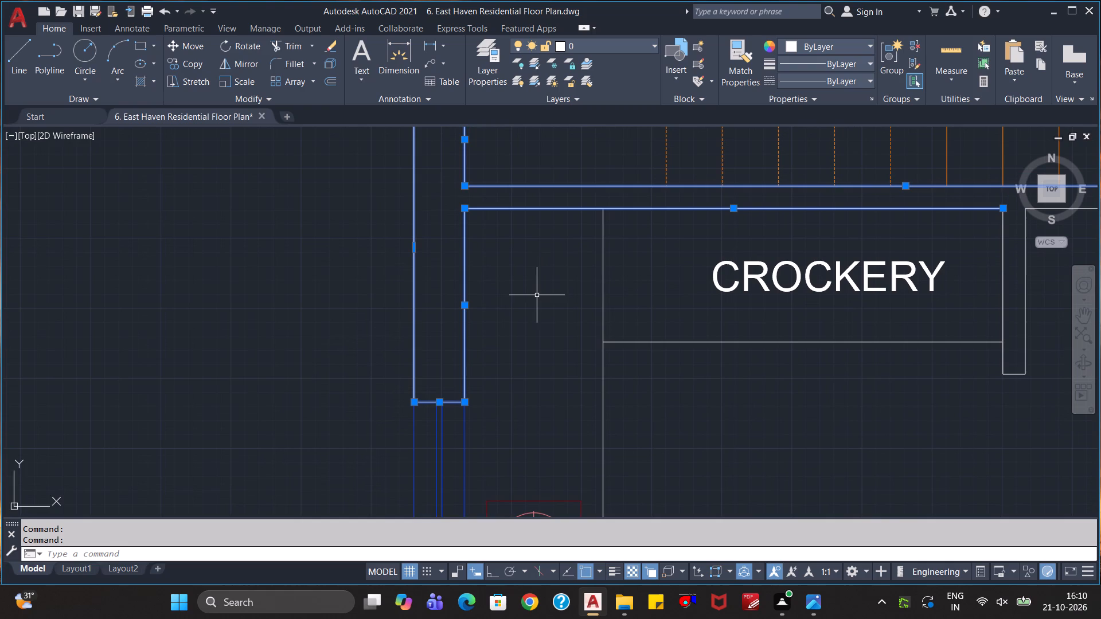
Add the exterior wall lines around the kitchen's sink-side corner and the wall-end line at the kitchen window, excluding the window polyline.
{"action": "scroll", "coordinate": [537, 295], "scroll_direction": "down", "scroll_amount": 3}
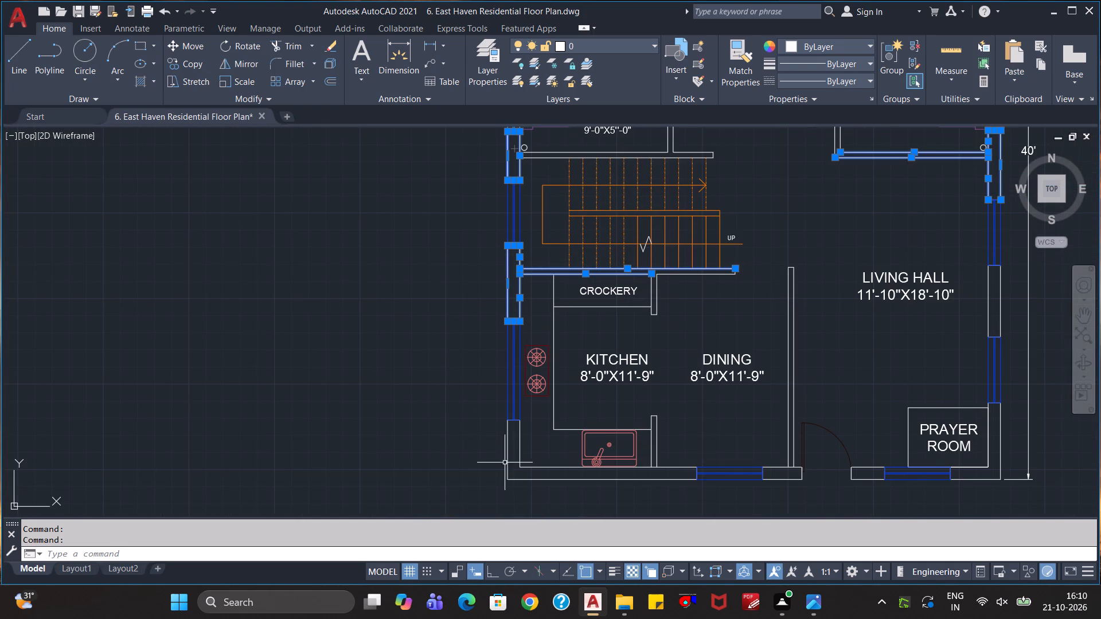
{"action": "left_click", "coordinate": [529, 447]}
{"action": "left_click", "coordinate": [500, 500]}
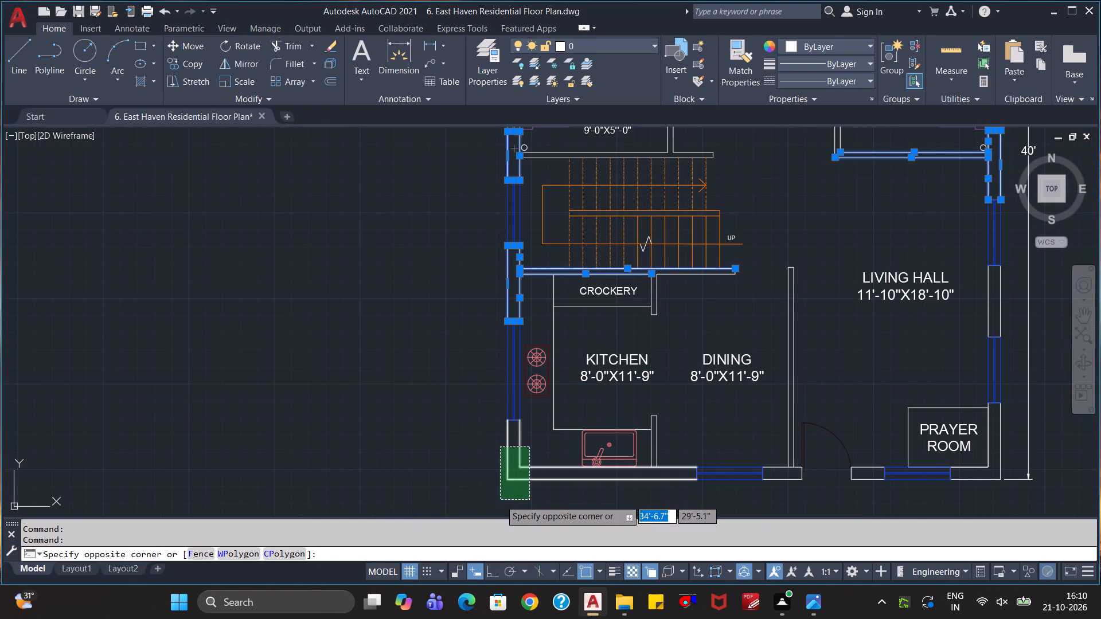
{"action": "scroll", "coordinate": [524, 428], "scroll_direction": "up", "scroll_amount": 4}
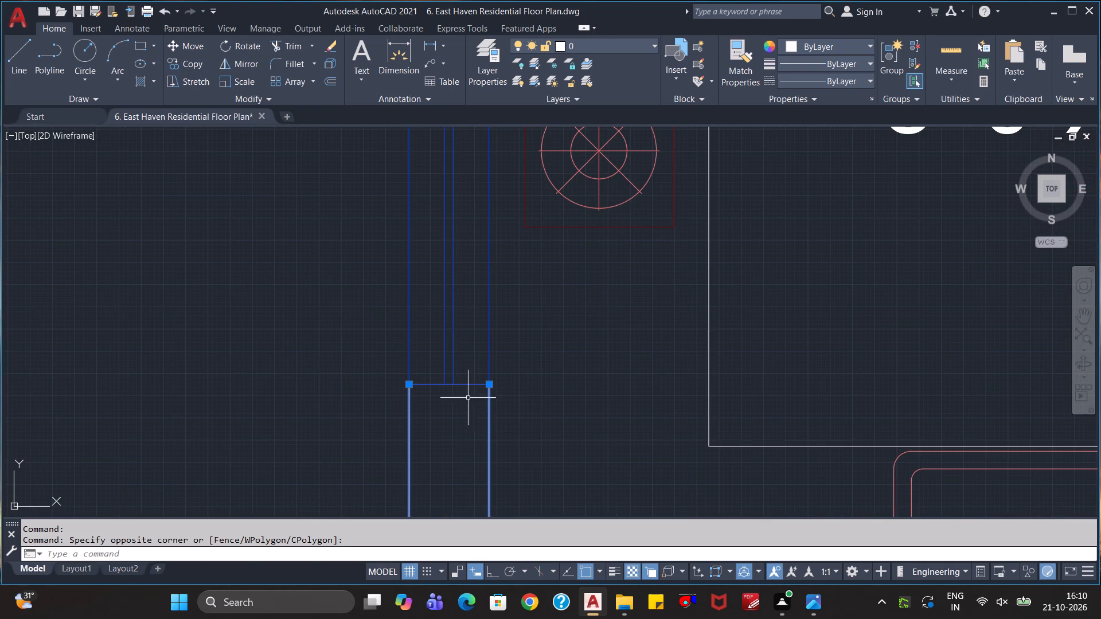
{"action": "left_click", "coordinate": [461, 384]}
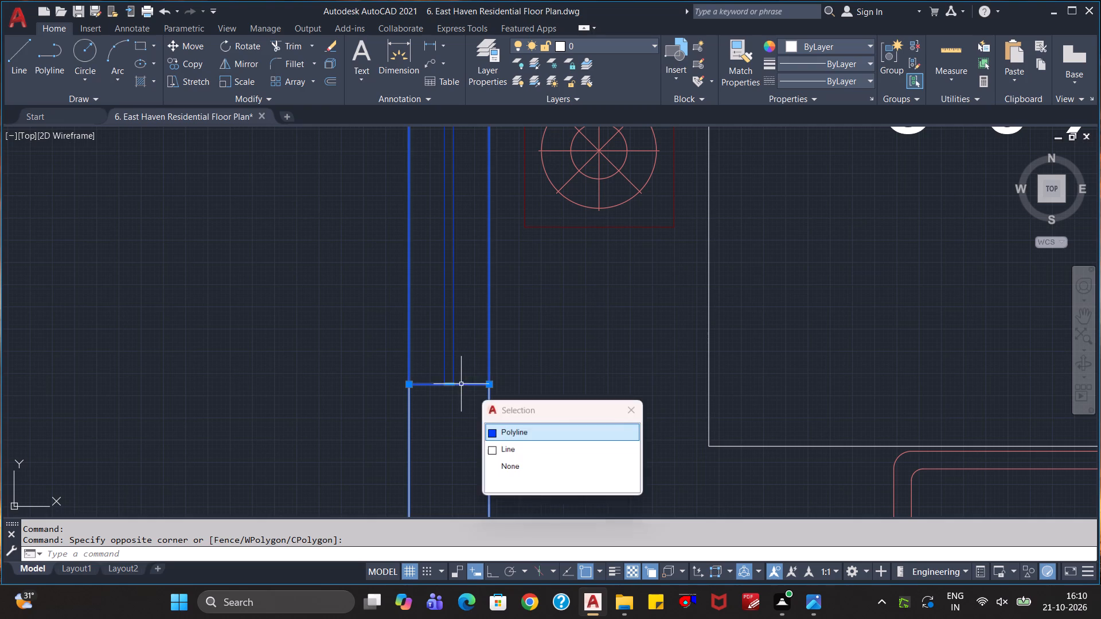
{"action": "left_click", "coordinate": [494, 453]}
Add the wall-end lines at both ends of the dining window to the selection, excluding the window polyline.
{"action": "scroll", "coordinate": [565, 464], "scroll_direction": "down", "scroll_amount": 1}
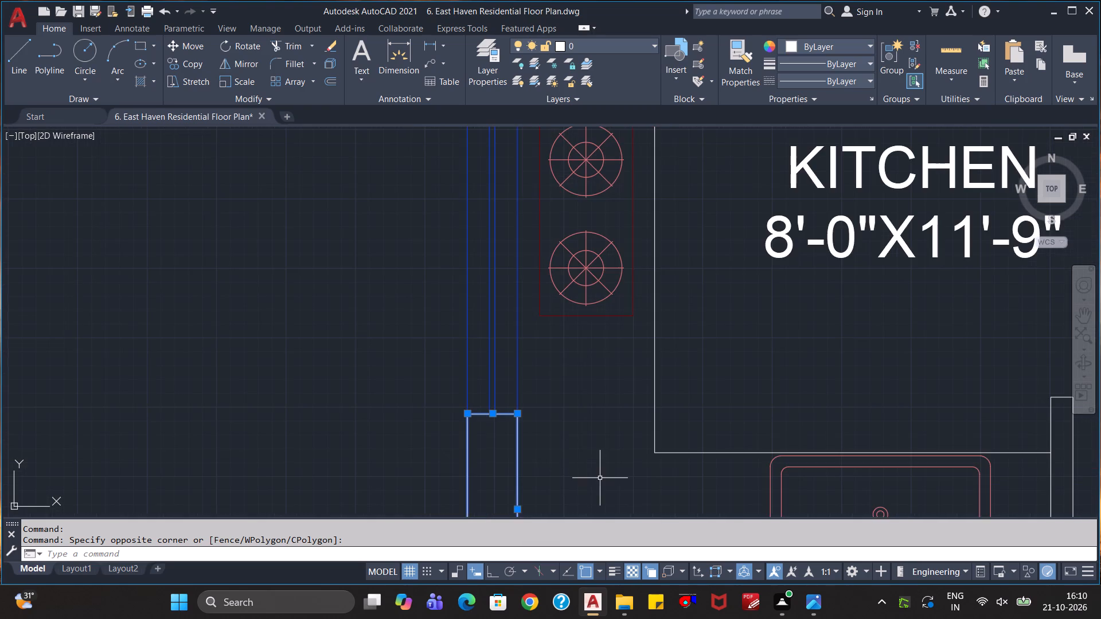
{"action": "middle_click_drag", "start_coordinate": [603, 476], "coordinate": [440, 357]}
{"action": "middle_click_drag", "start_coordinate": [849, 425], "coordinate": [501, 309]}
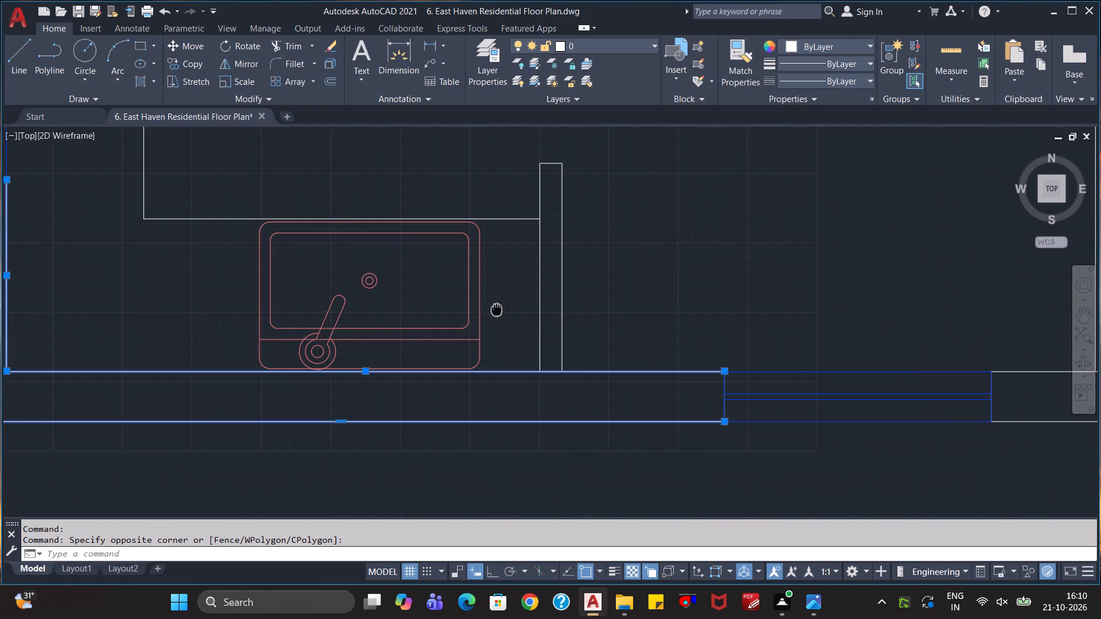
{"action": "left_click", "coordinate": [723, 387]}
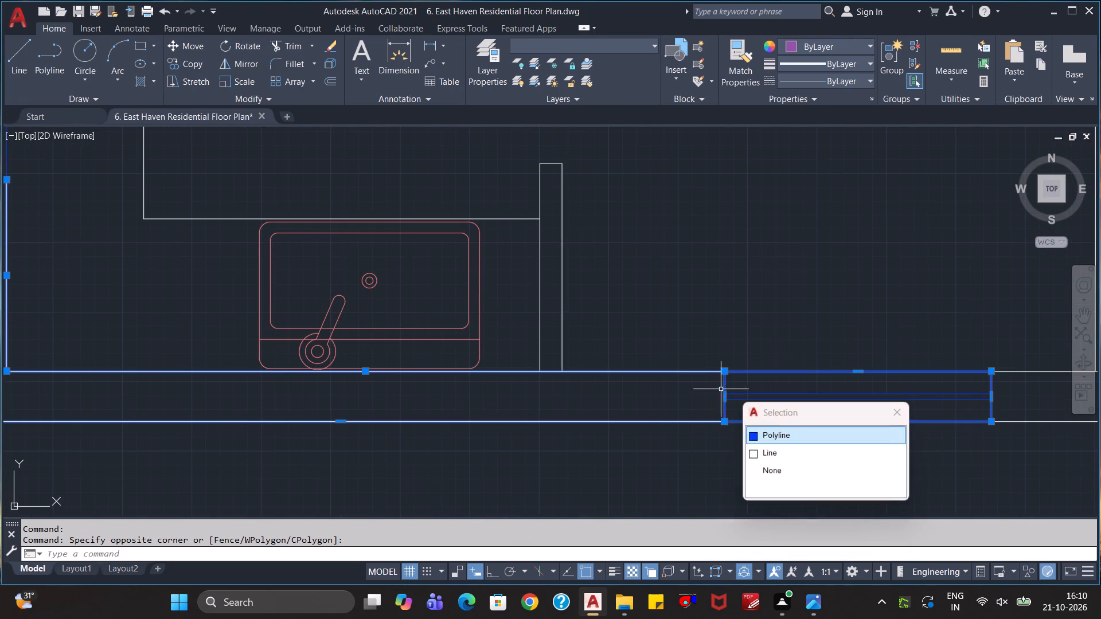
{"action": "left_click", "coordinate": [758, 451]}
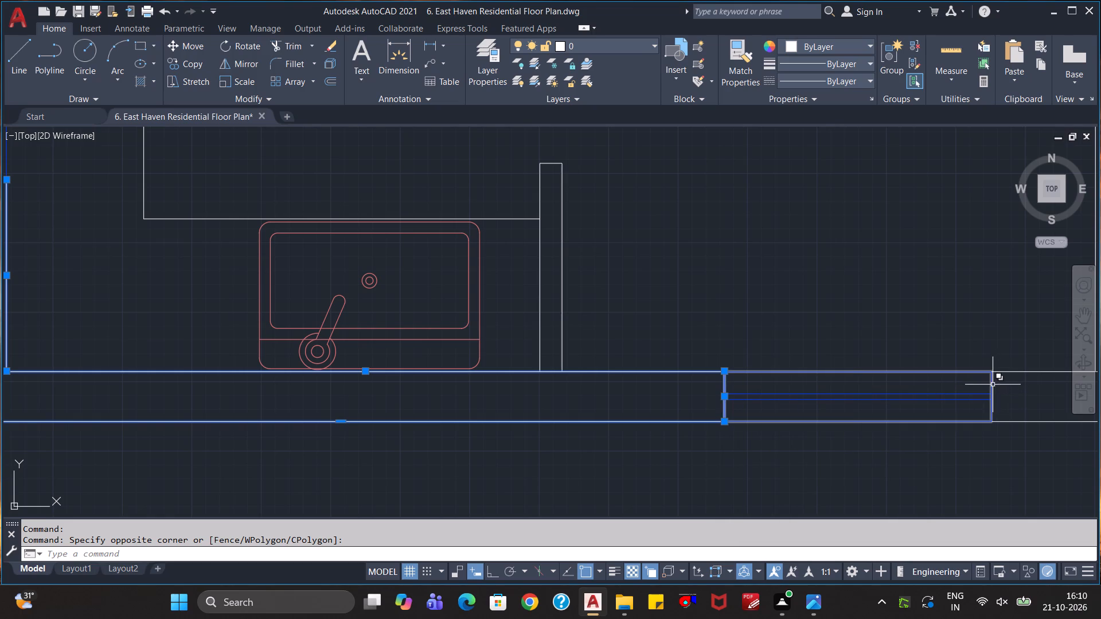
{"action": "left_click", "coordinate": [993, 385]}
{"action": "left_click", "coordinate": [998, 445]}
Add the wall lines between the dining window and entrance door, the dining–living hall partition lines, and the door-side wall-end line.
{"action": "scroll", "coordinate": [998, 471], "scroll_direction": "down", "scroll_amount": 1}
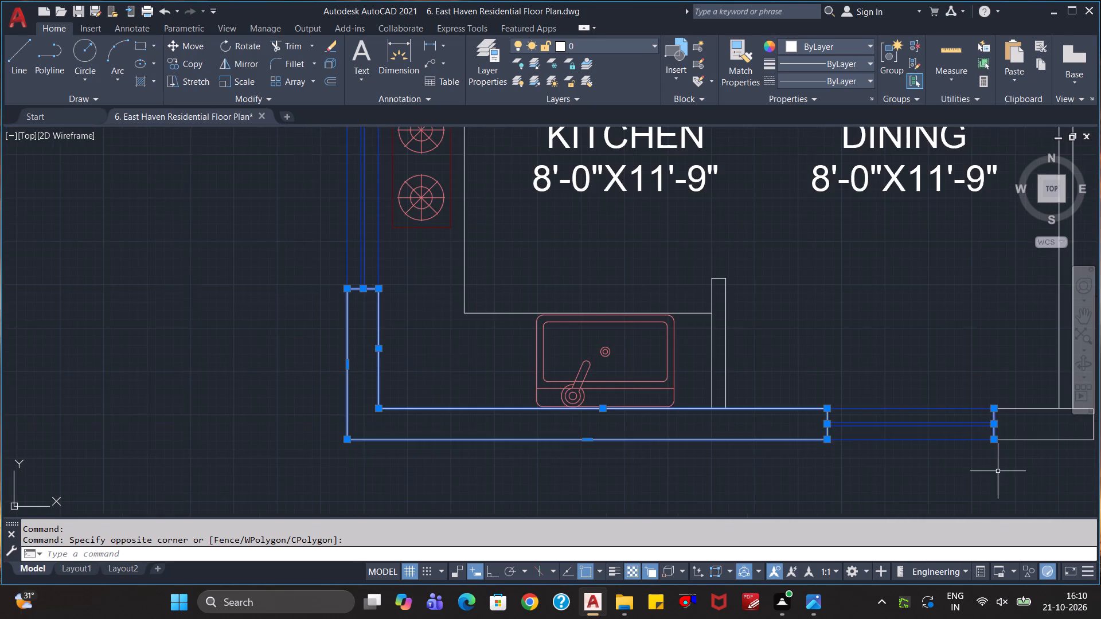
{"action": "middle_click_drag", "start_coordinate": [995, 472], "coordinate": [569, 485]}
{"action": "left_click", "coordinate": [658, 484]}
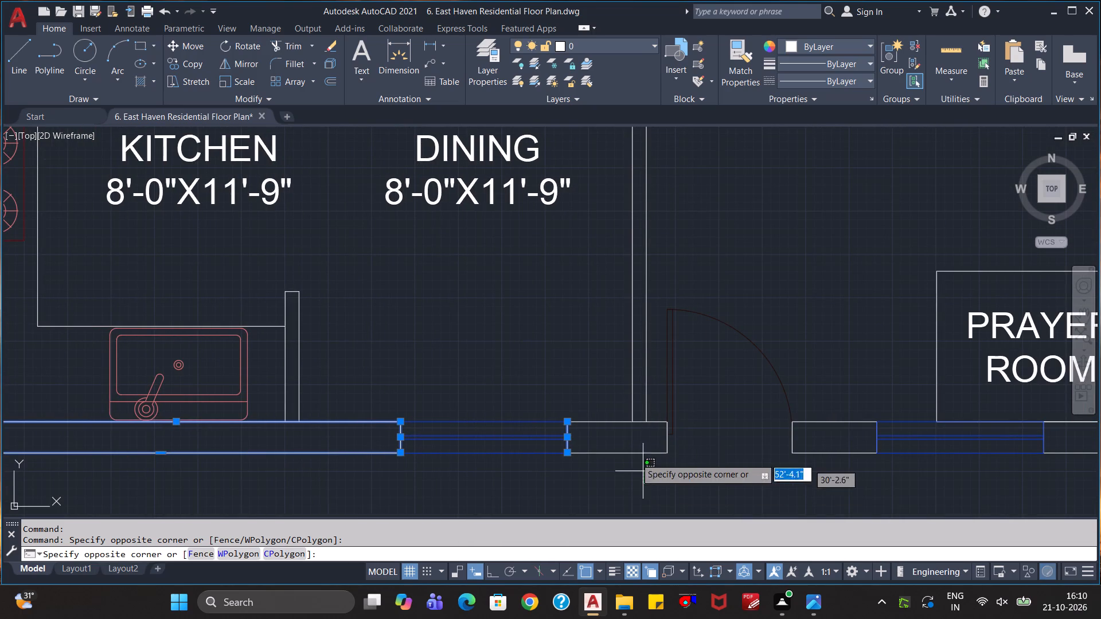
{"action": "left_click", "coordinate": [624, 386]}
{"action": "scroll", "coordinate": [645, 471], "scroll_direction": "down", "scroll_amount": 2}
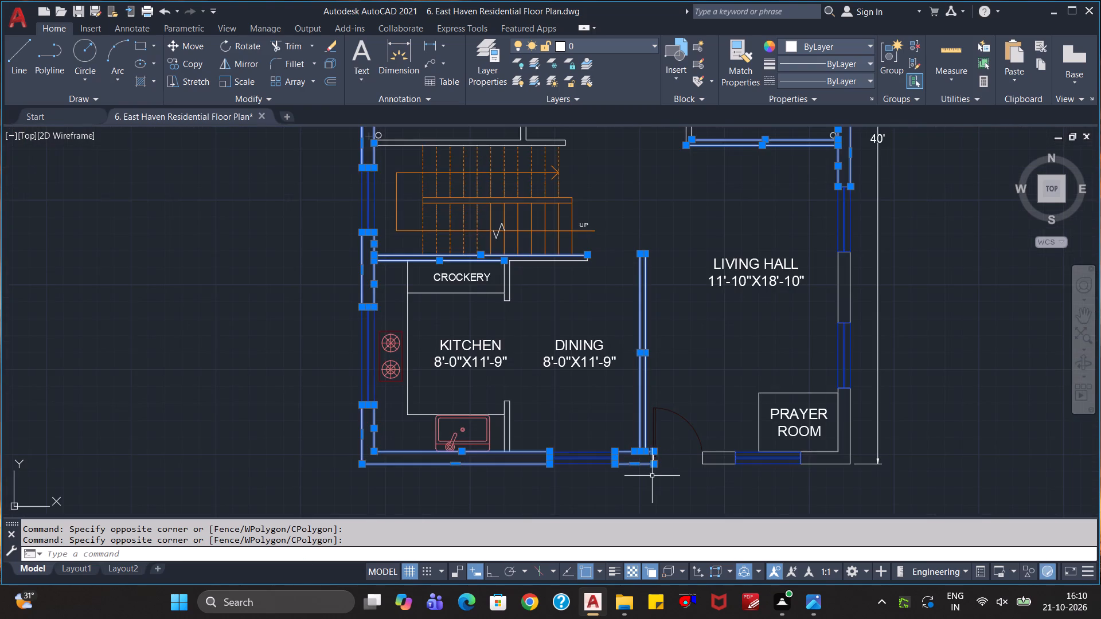
{"action": "scroll", "coordinate": [654, 476], "scroll_direction": "up", "scroll_amount": 3}
{"action": "left_click", "coordinate": [651, 410]}
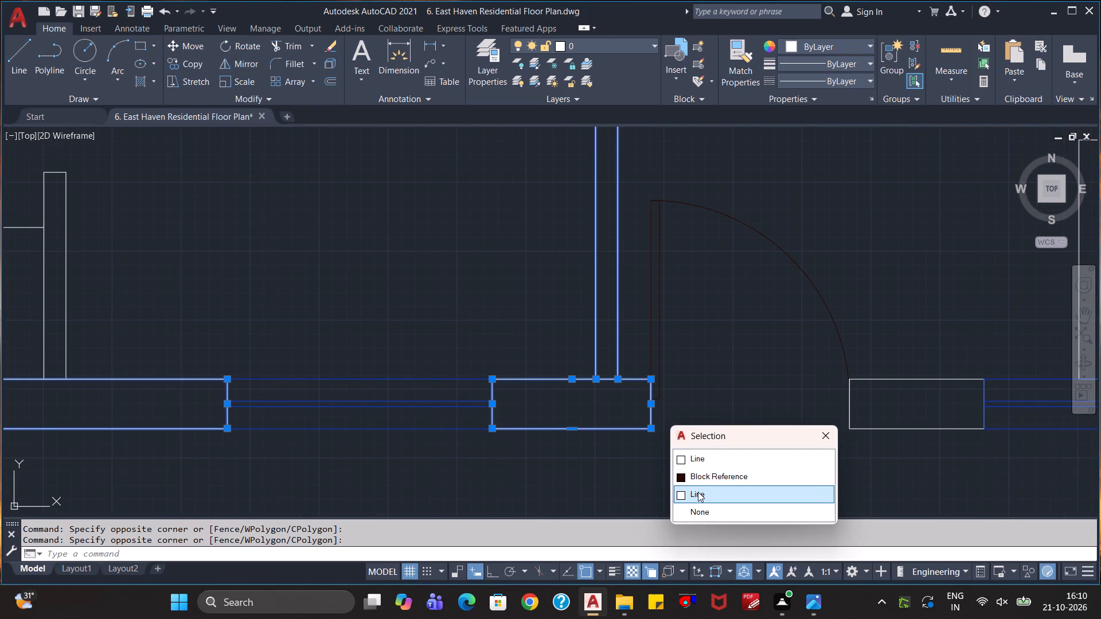
{"action": "left_click", "coordinate": [699, 460]}
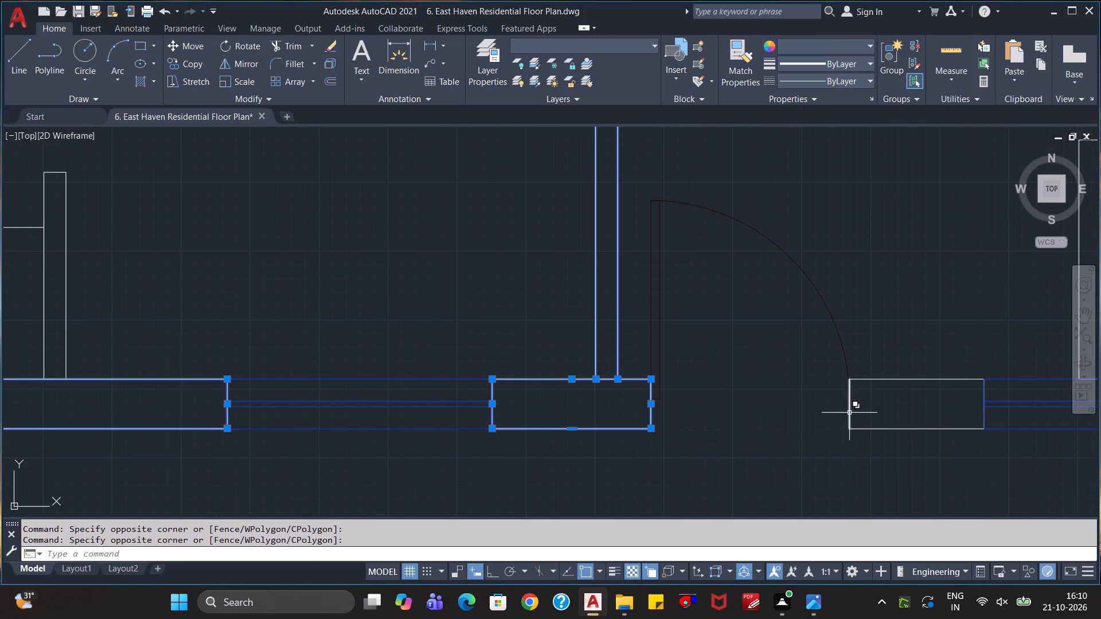
Add the wall lines and both wall-end lines of the short wall between the entrance door and the prayer-room window.
{"action": "left_click", "coordinate": [850, 412]}
{"action": "left_click", "coordinate": [913, 460]}
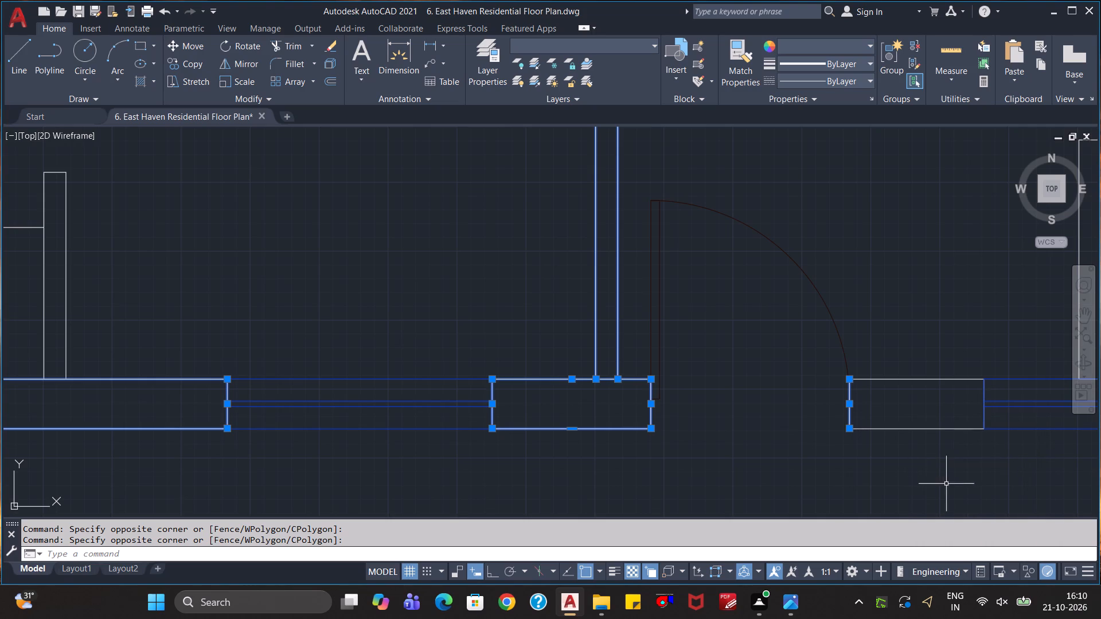
{"action": "left_click", "coordinate": [956, 470]}
{"action": "left_click", "coordinate": [931, 346]}
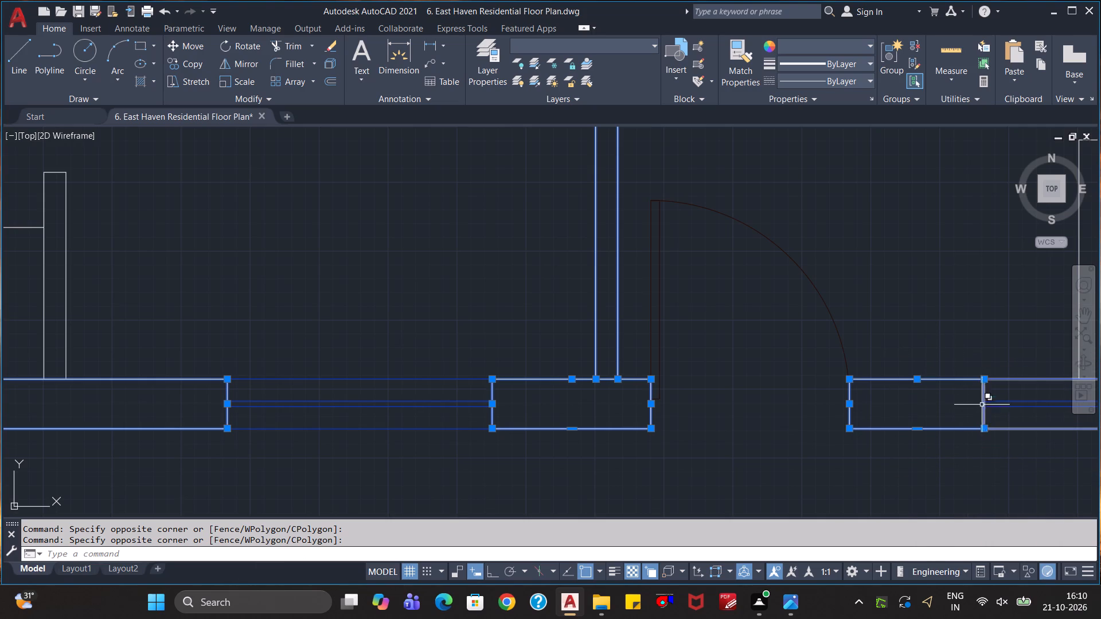
{"action": "left_click", "coordinate": [984, 394]}
{"action": "left_click", "coordinate": [978, 457]}
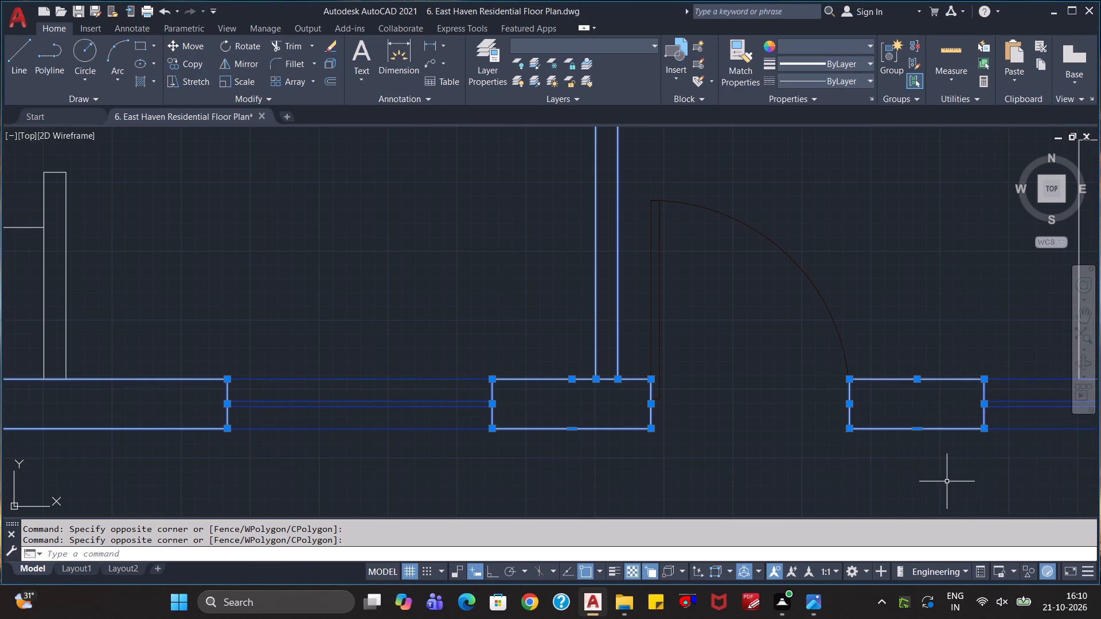
Add the outer and inner wall lines around the prayer-room corner to the selection, excluding the prayer-room polyline.
{"action": "scroll", "coordinate": [942, 484], "scroll_direction": "down", "scroll_amount": 3}
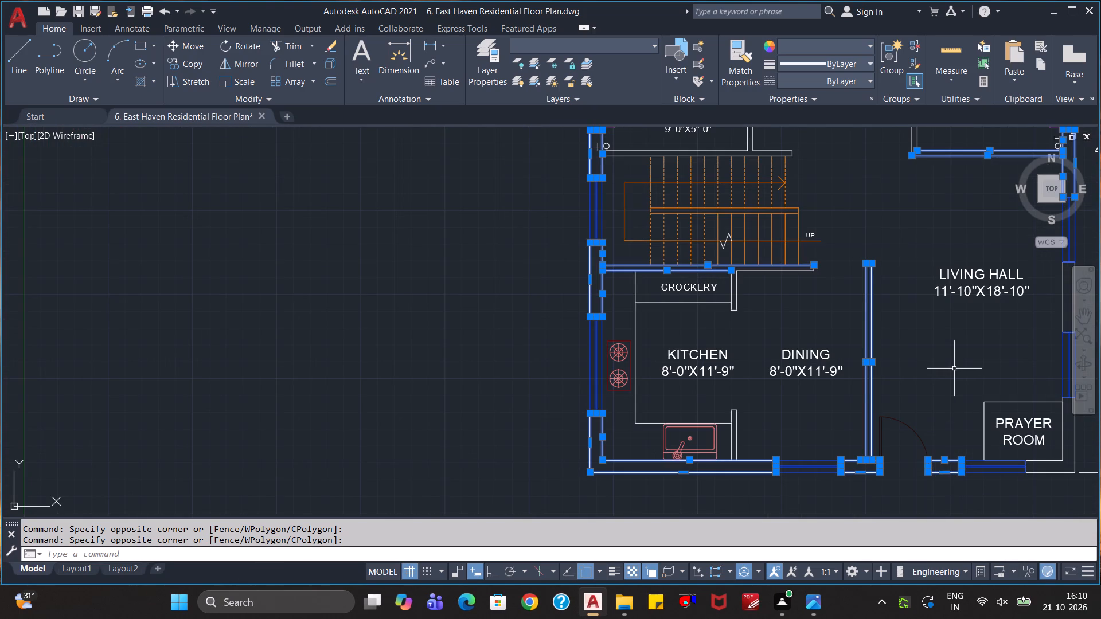
{"action": "middle_click_drag", "start_coordinate": [959, 369], "coordinate": [668, 327]}
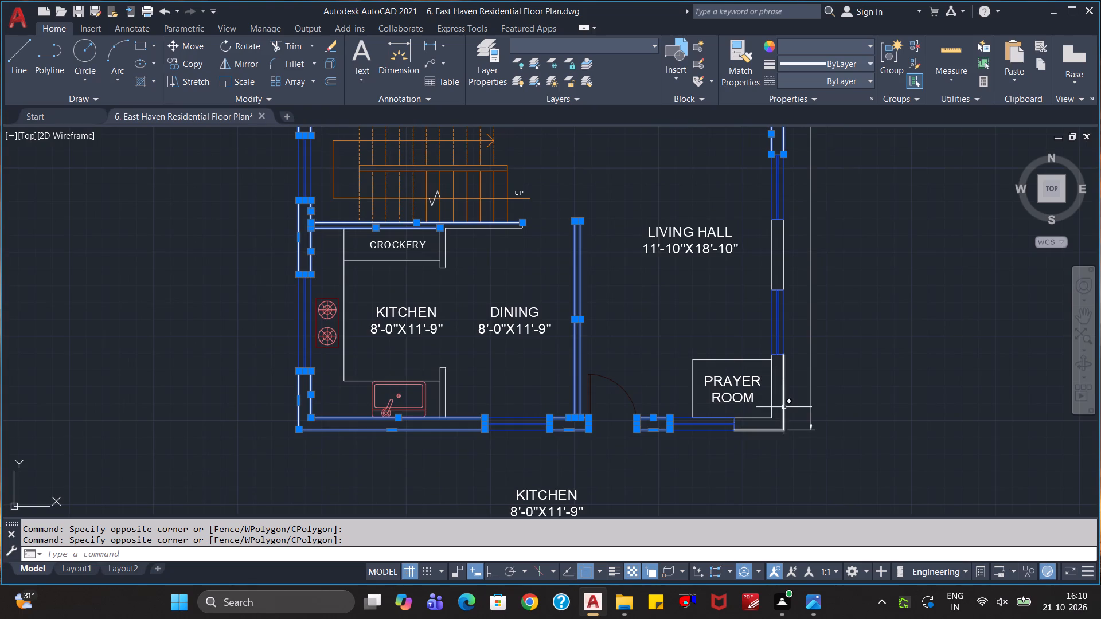
{"action": "scroll", "coordinate": [785, 409], "scroll_direction": "up", "scroll_amount": 2}
{"action": "left_click", "coordinate": [797, 439]}
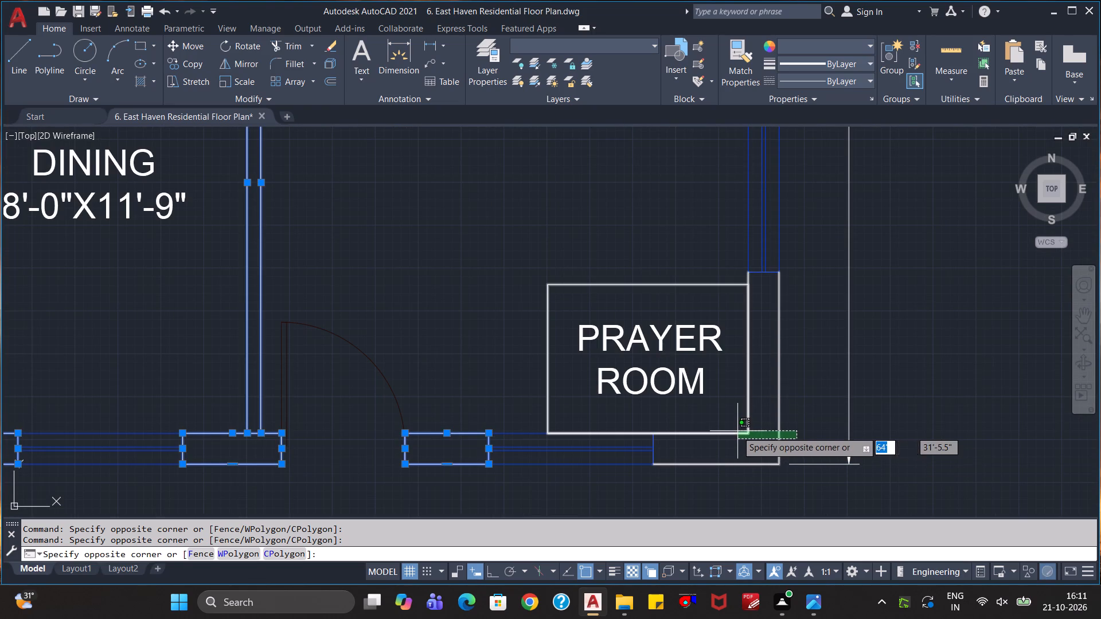
{"action": "left_click", "coordinate": [710, 468]}
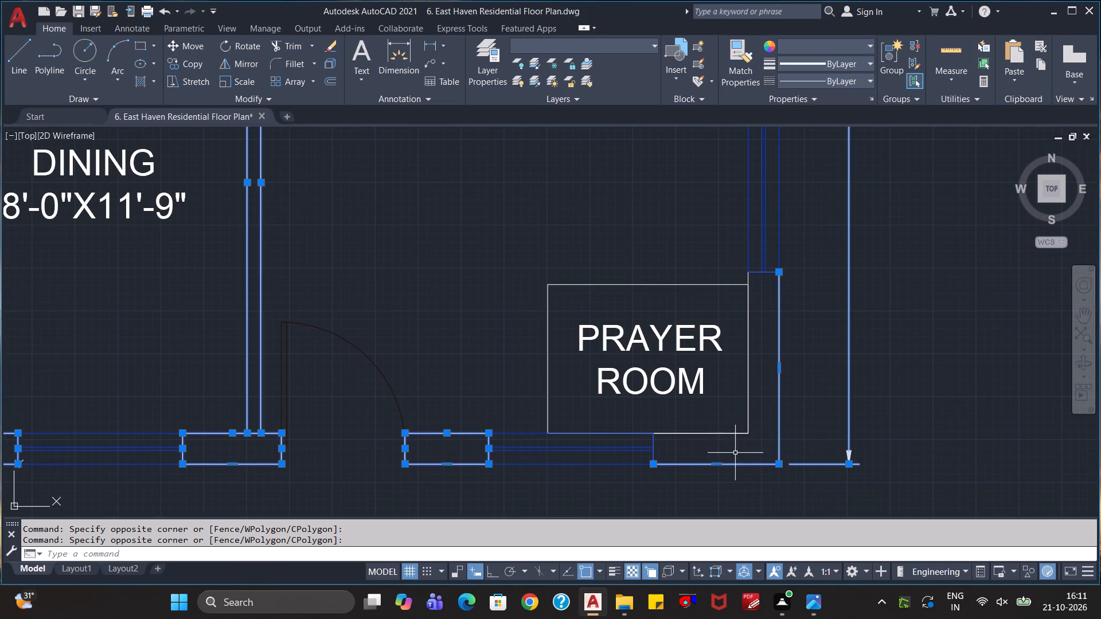
{"action": "left_click", "coordinate": [740, 434]}
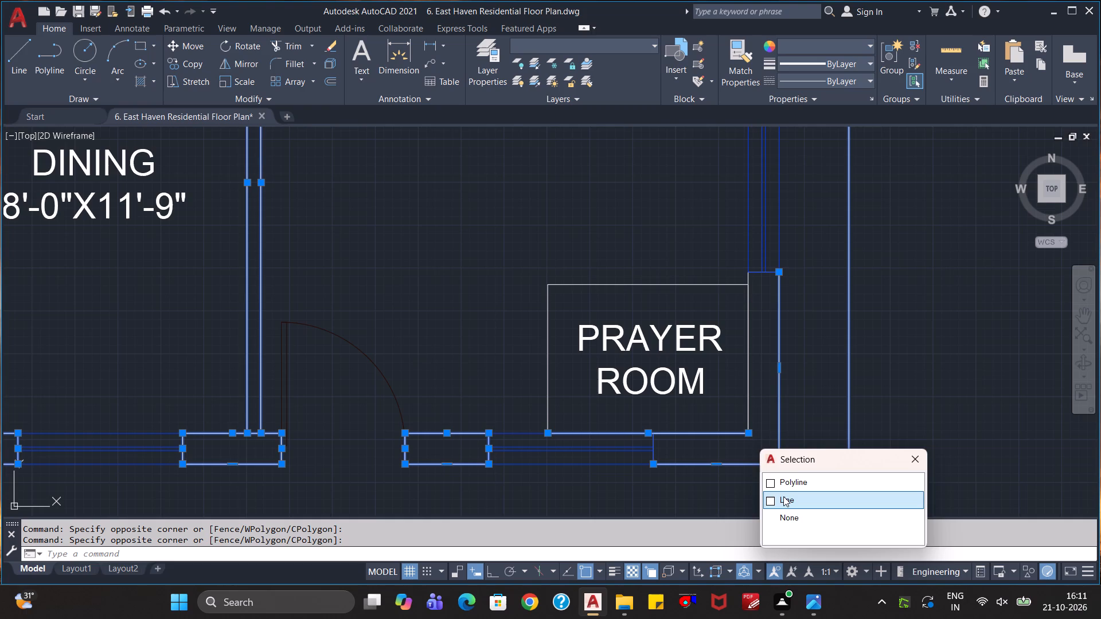
{"action": "left_click", "coordinate": [783, 496]}
{"action": "left_click", "coordinate": [750, 416]}
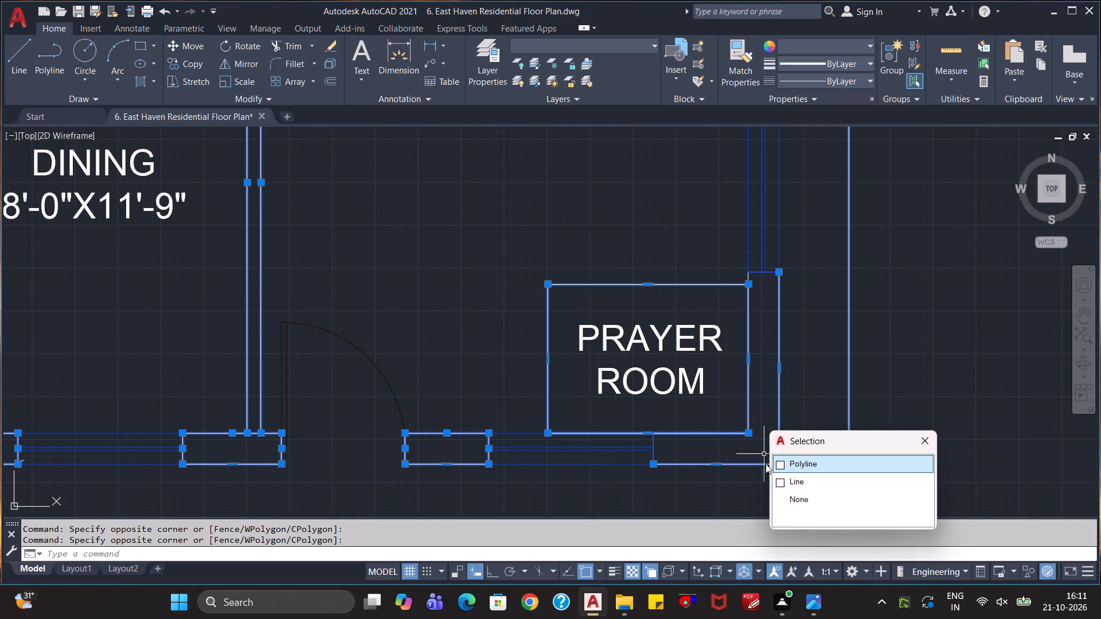
{"action": "left_click", "coordinate": [779, 479]}
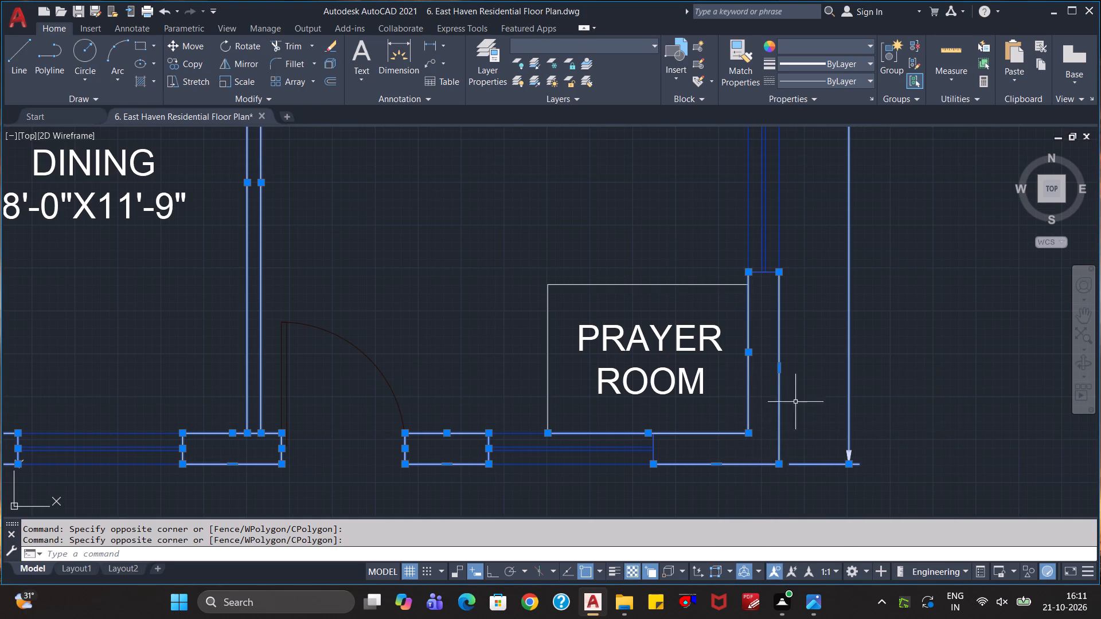
Add the wall-end lines at both windows adjoining the prayer-room corner to the selection, excluding the window polylines.
{"action": "scroll", "coordinate": [776, 312], "scroll_direction": "up", "scroll_amount": 1}
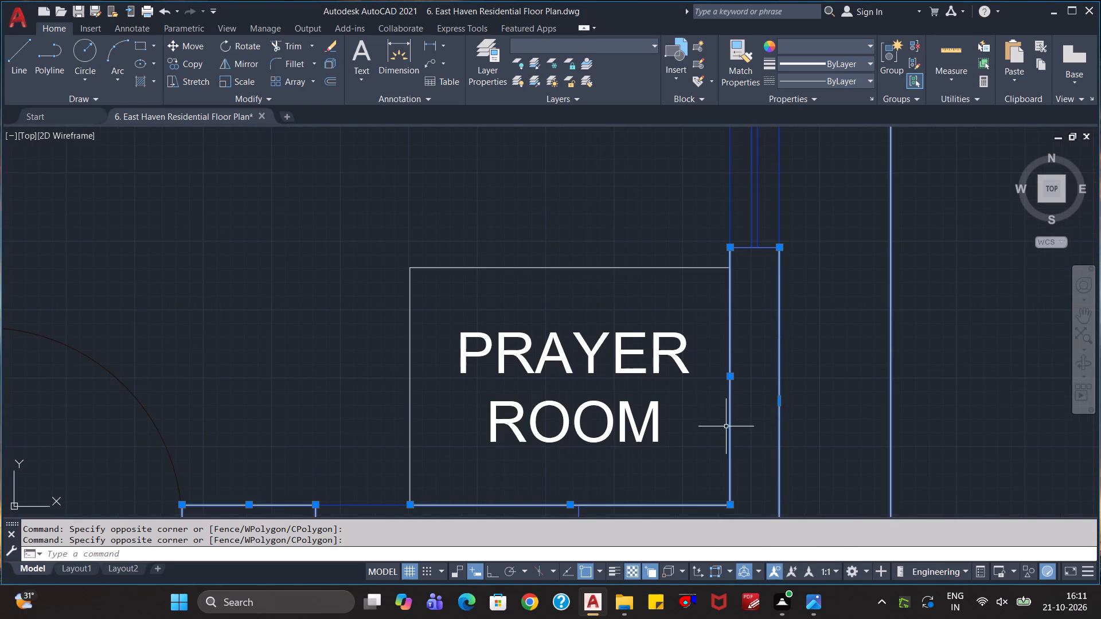
{"action": "scroll", "coordinate": [724, 429], "scroll_direction": "down", "scroll_amount": 1}
{"action": "middle_click_drag", "start_coordinate": [677, 491], "coordinate": [723, 389]}
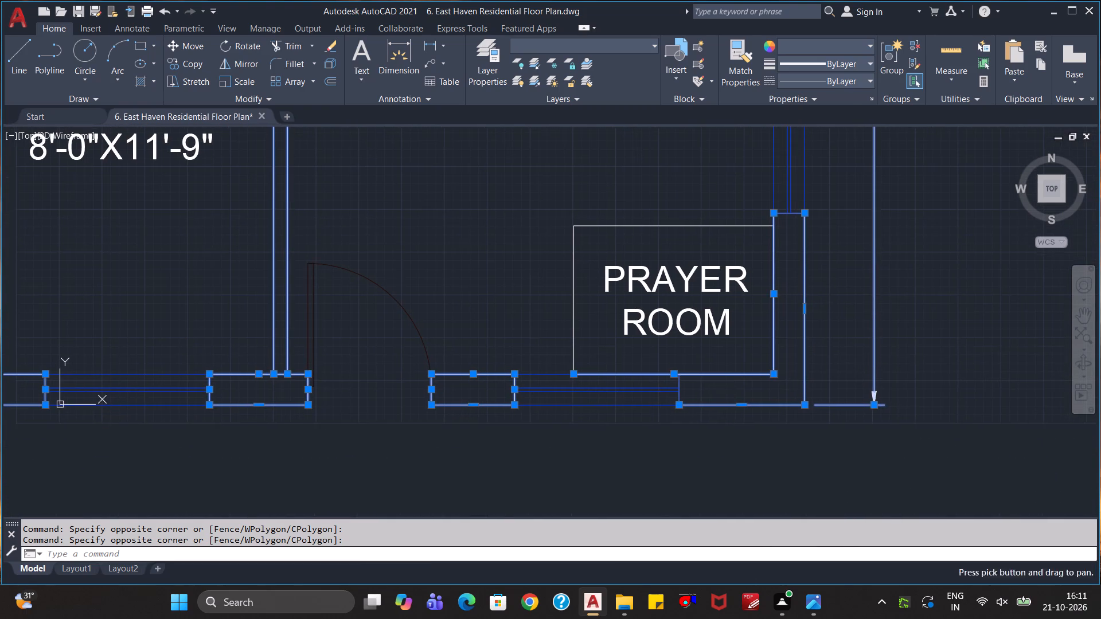
{"action": "left_click", "coordinate": [681, 389]}
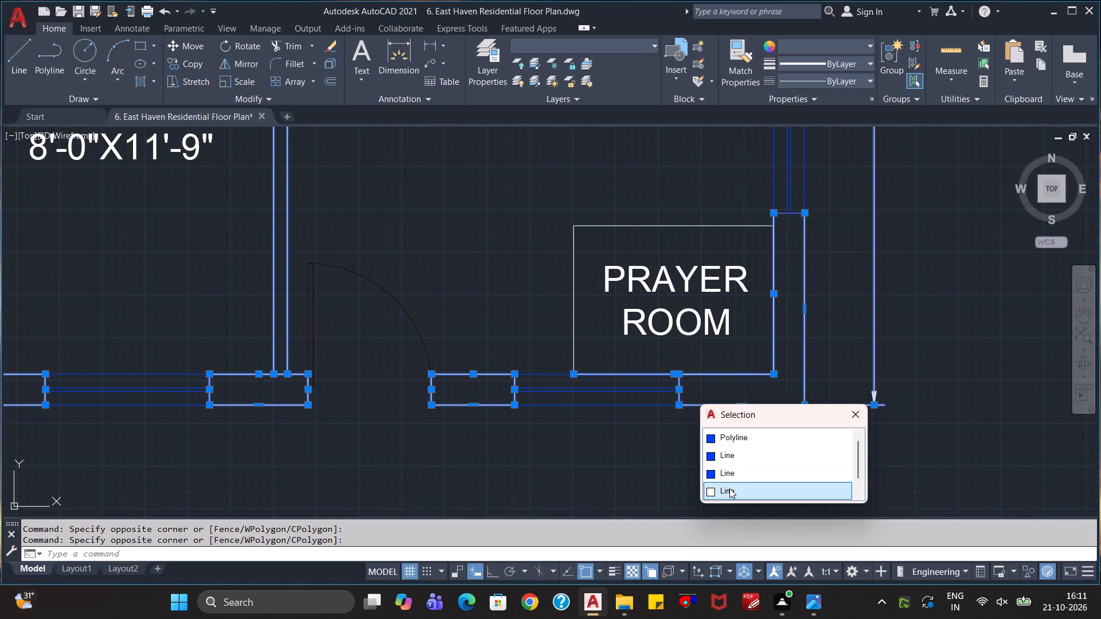
{"action": "left_click", "coordinate": [729, 488]}
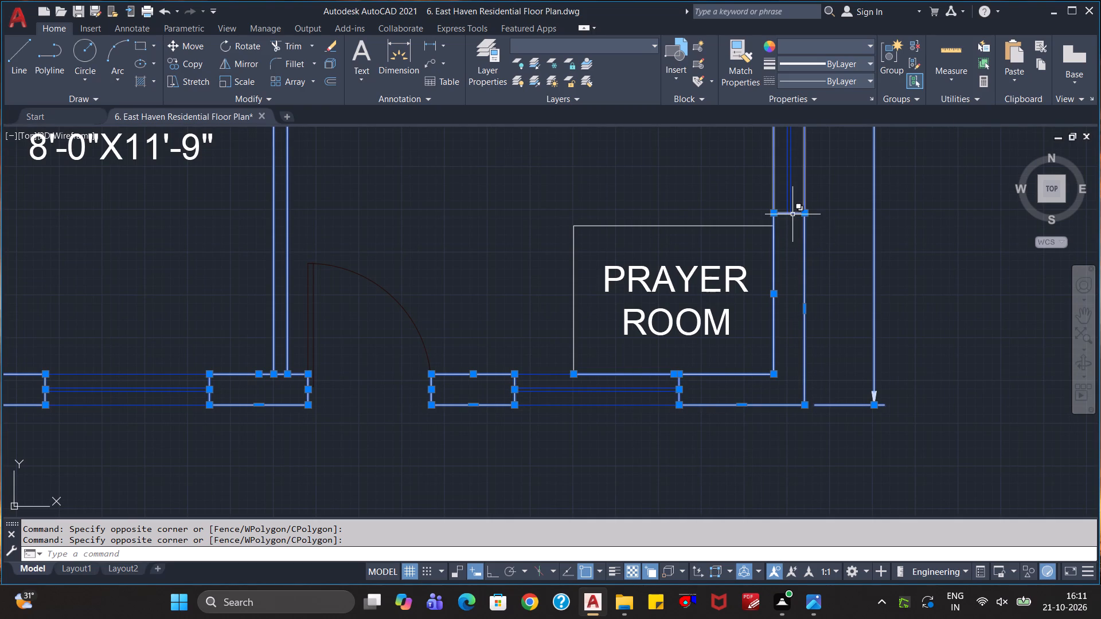
{"action": "left_click", "coordinate": [792, 214]}
{"action": "left_click", "coordinate": [830, 294]}
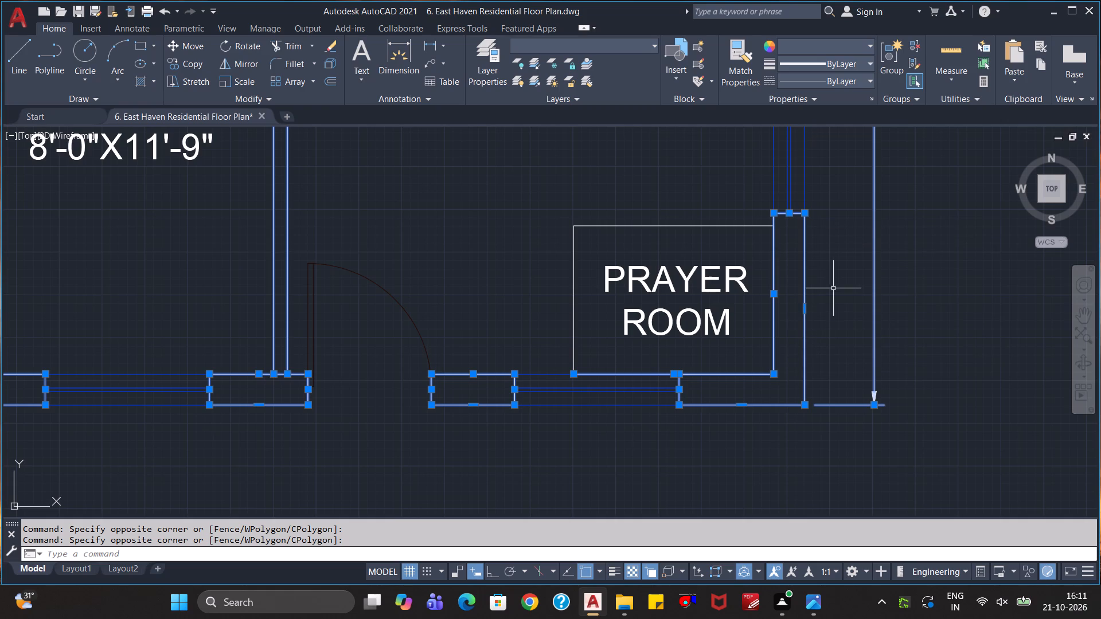
Add the exterior wall lines between the two living-hall windows and the wall-end line nearer the prayer room, excluding the window polyline.
{"action": "scroll", "coordinate": [833, 288], "scroll_direction": "up", "scroll_amount": 1}
{"action": "middle_click_drag", "start_coordinate": [838, 250], "coordinate": [826, 408]}
{"action": "scroll", "coordinate": [821, 398], "scroll_direction": "down", "scroll_amount": 2}
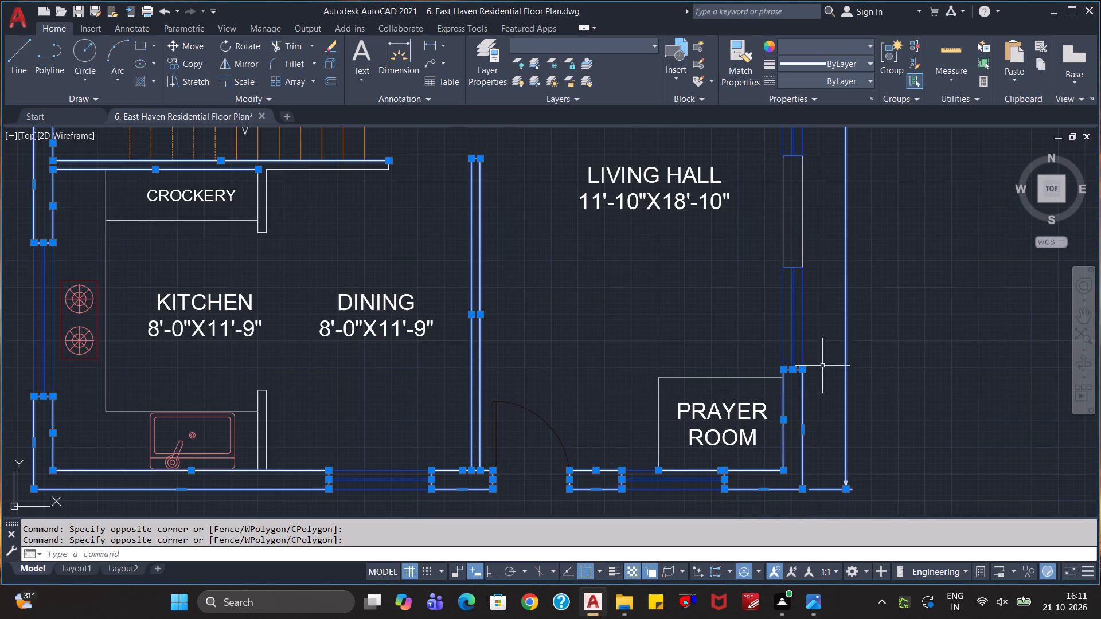
{"action": "left_click", "coordinate": [814, 235]}
{"action": "left_click", "coordinate": [780, 241]}
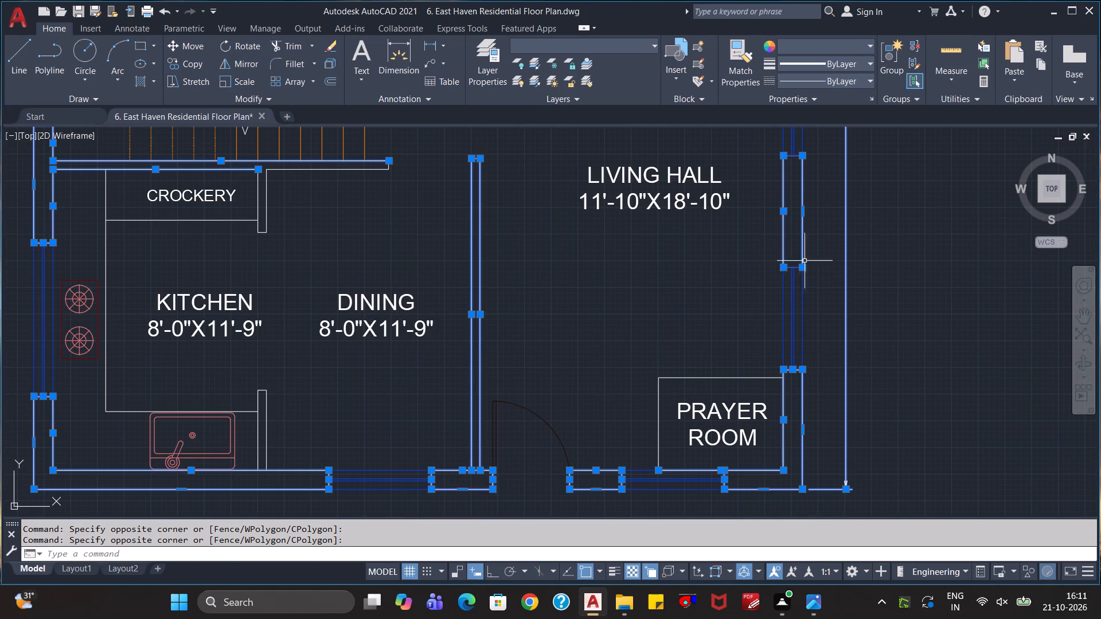
{"action": "scroll", "coordinate": [813, 297], "scroll_direction": "up", "scroll_amount": 3}
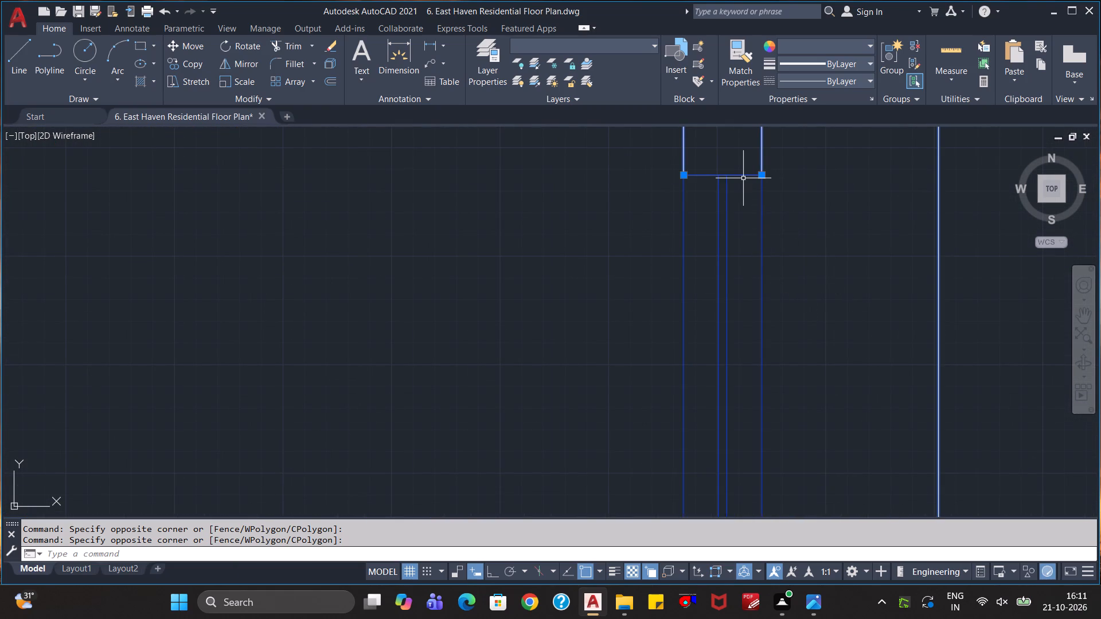
{"action": "left_click", "coordinate": [742, 176]}
{"action": "left_click", "coordinate": [781, 237]}
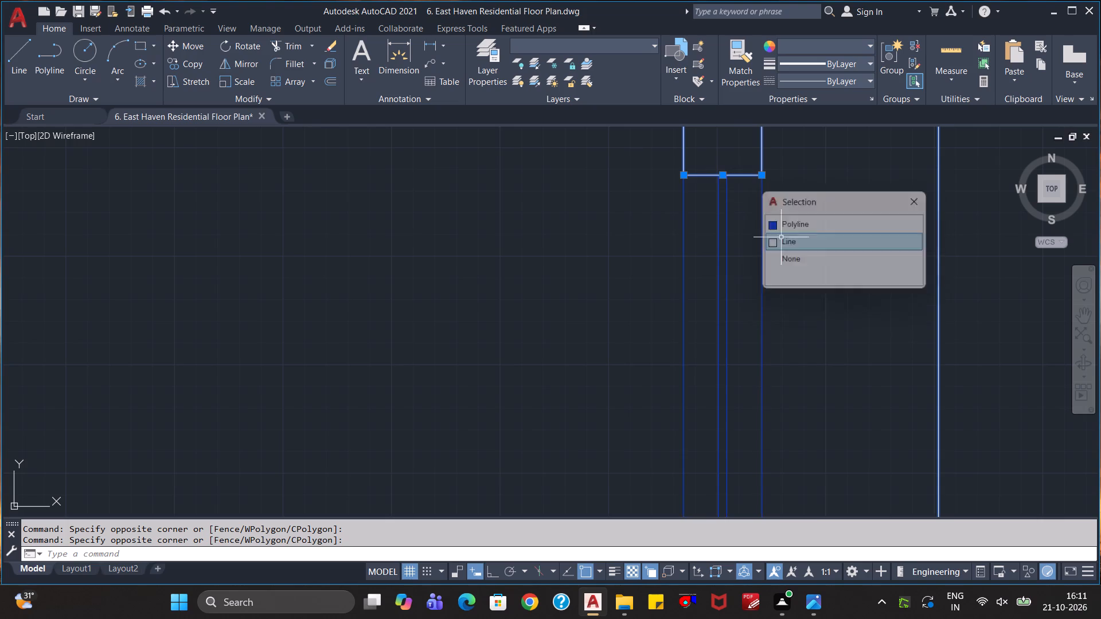
Add the wall-end line at the living-hall window farther from the prayer room to the selection, excluding the window polyline.
{"action": "scroll", "coordinate": [801, 216], "scroll_direction": "down", "scroll_amount": 2}
{"action": "middle_click_drag", "start_coordinate": [816, 198], "coordinate": [813, 410]}
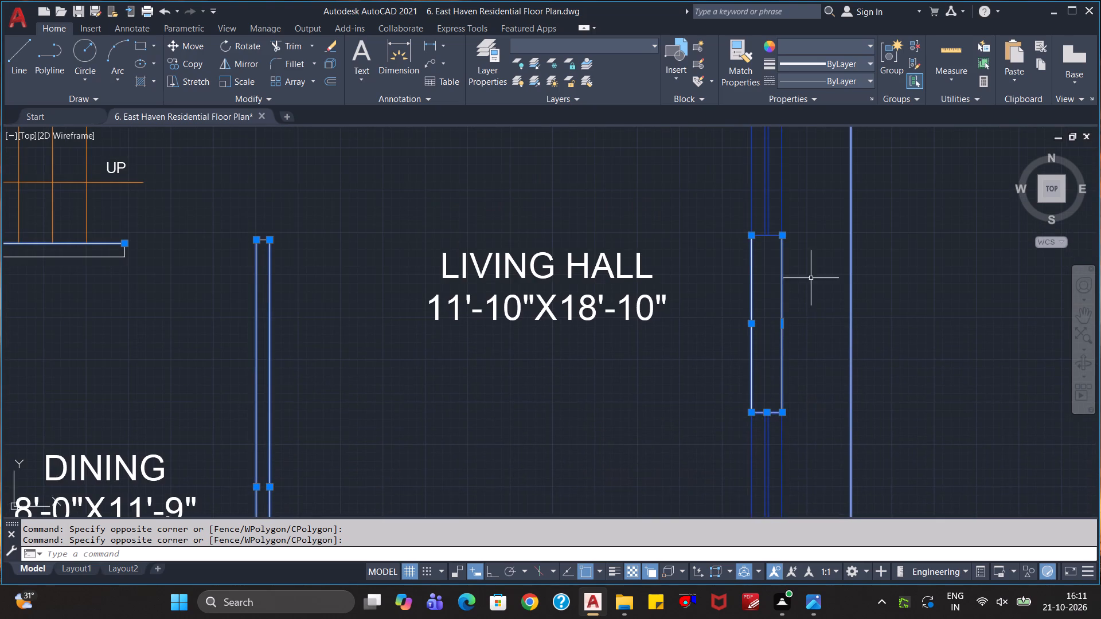
{"action": "scroll", "coordinate": [812, 275], "scroll_direction": "up", "scroll_amount": 1}
{"action": "scroll", "coordinate": [742, 245], "scroll_direction": "up", "scroll_amount": 3}
{"action": "middle_click_drag", "start_coordinate": [742, 242], "coordinate": [744, 398]}
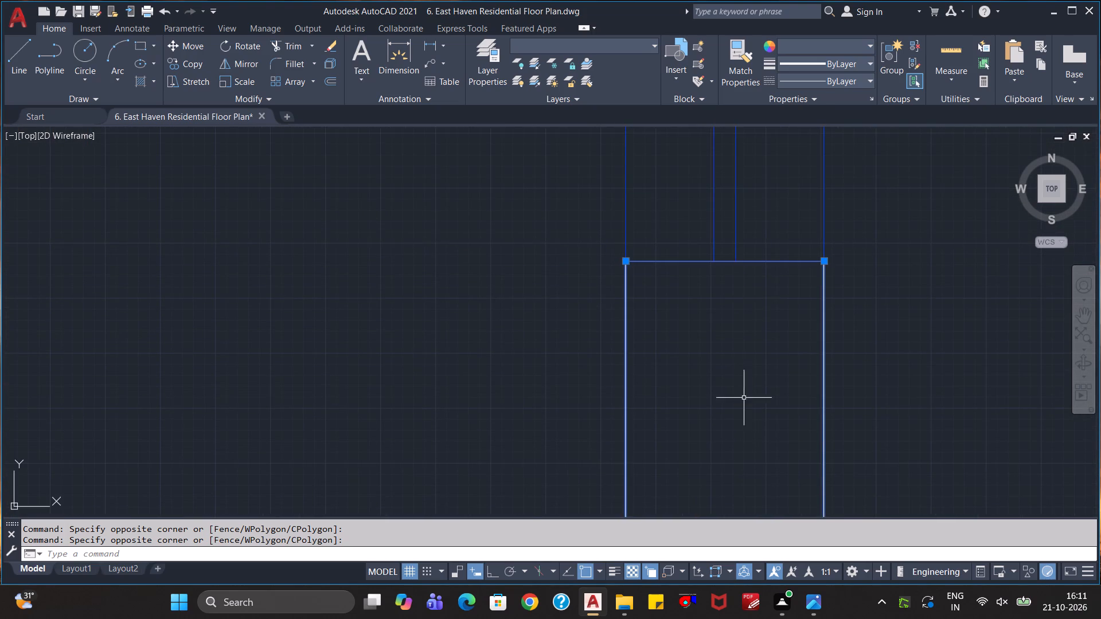
{"action": "left_click", "coordinate": [786, 261]}
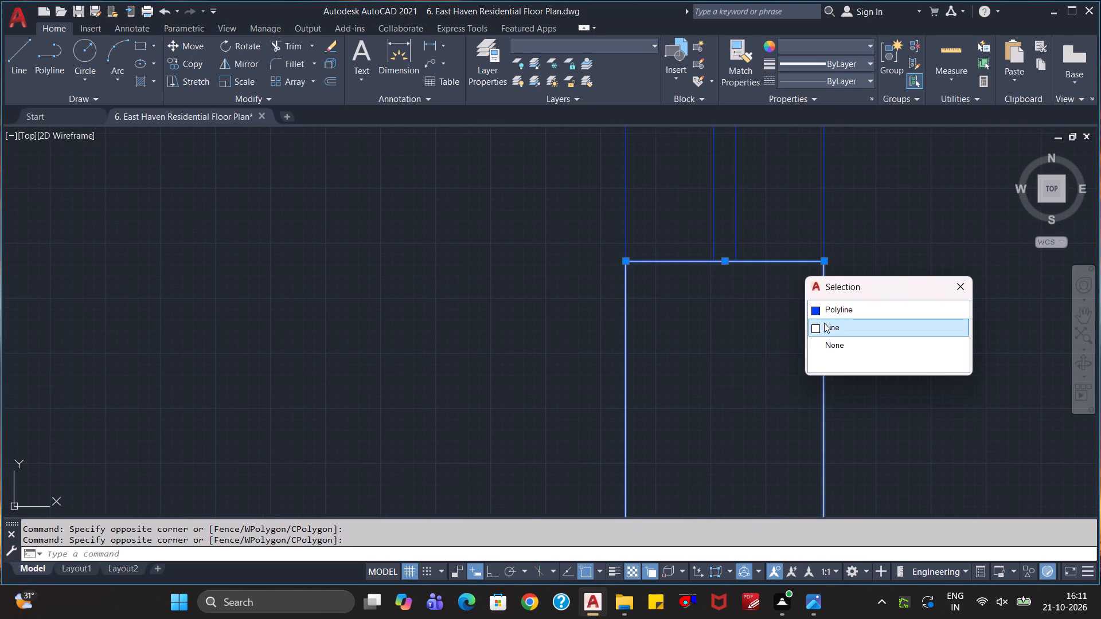
{"action": "left_click", "coordinate": [824, 323]}
Assign the selected wall and wall-end lines to the Outer Wall layer and clear the selection.
{"action": "scroll", "coordinate": [896, 352], "scroll_direction": "down", "scroll_amount": 6}
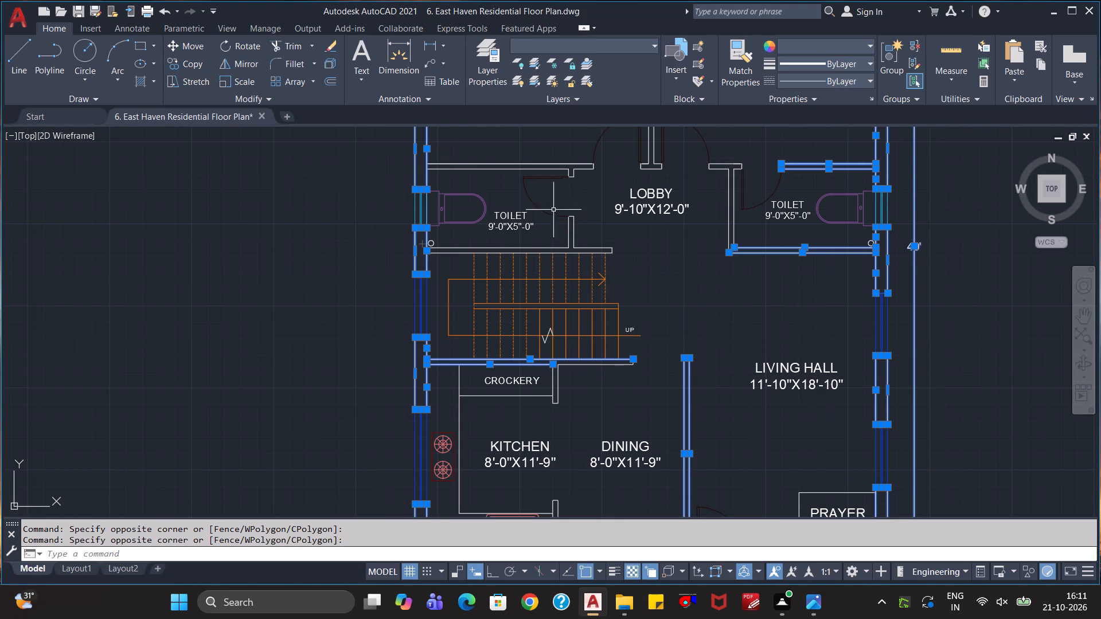
{"action": "left_click", "coordinate": [604, 44]}
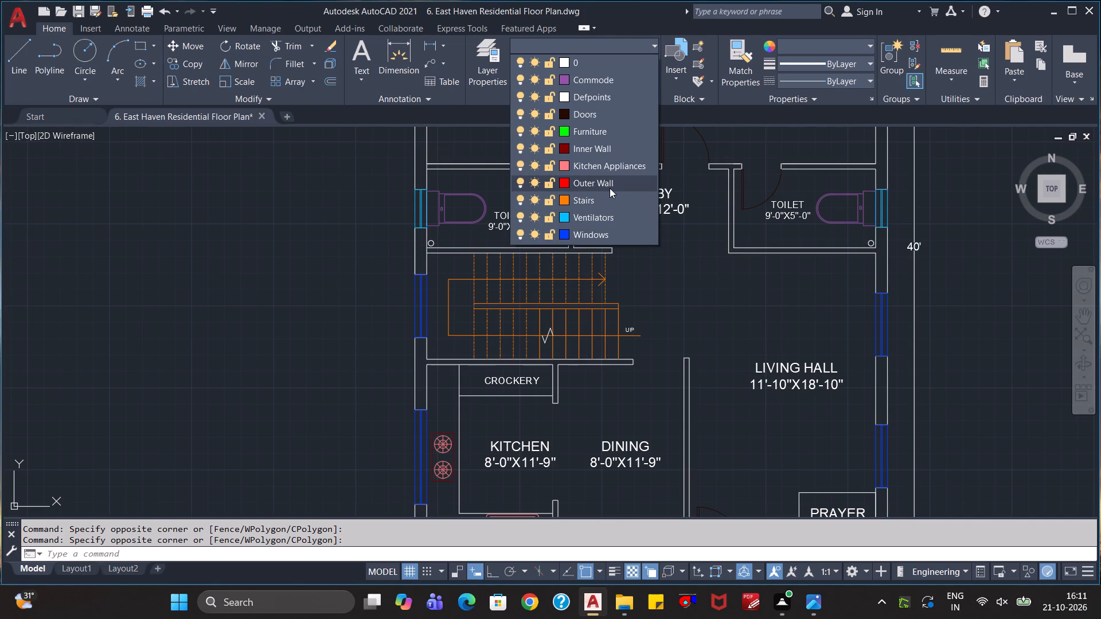
{"action": "left_click", "coordinate": [610, 186]}
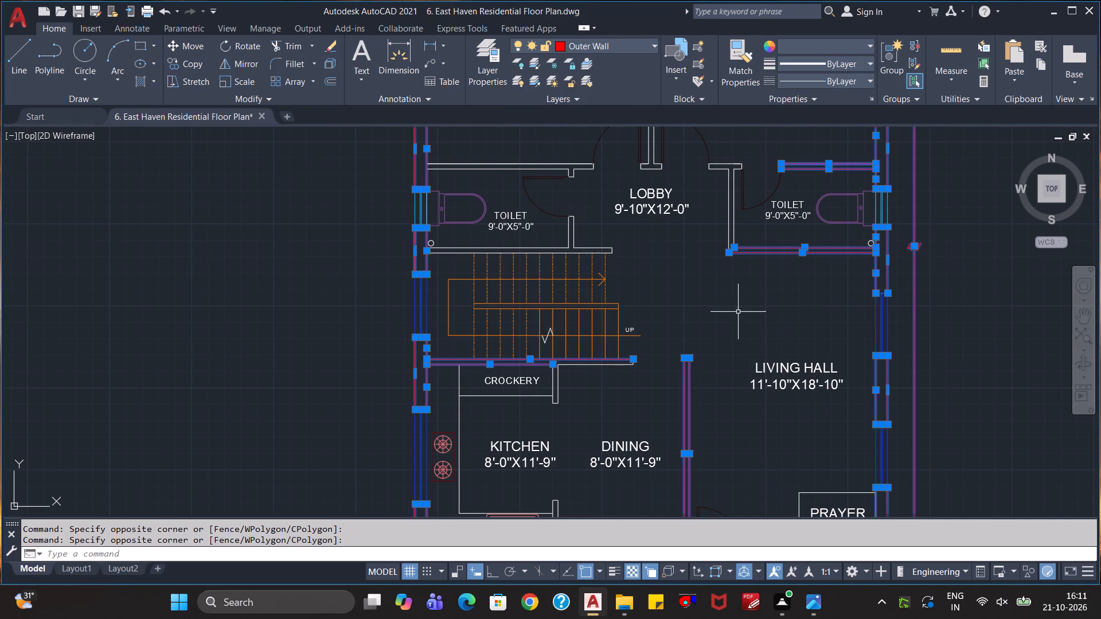
{"action": "key", "text": "Escape"}
{"action": "key", "text": "Escape"}
Move both lines of the wall between the living hall and its adjoining toilet to the Inner Wall layer.
{"action": "left_click", "coordinate": [786, 296]}
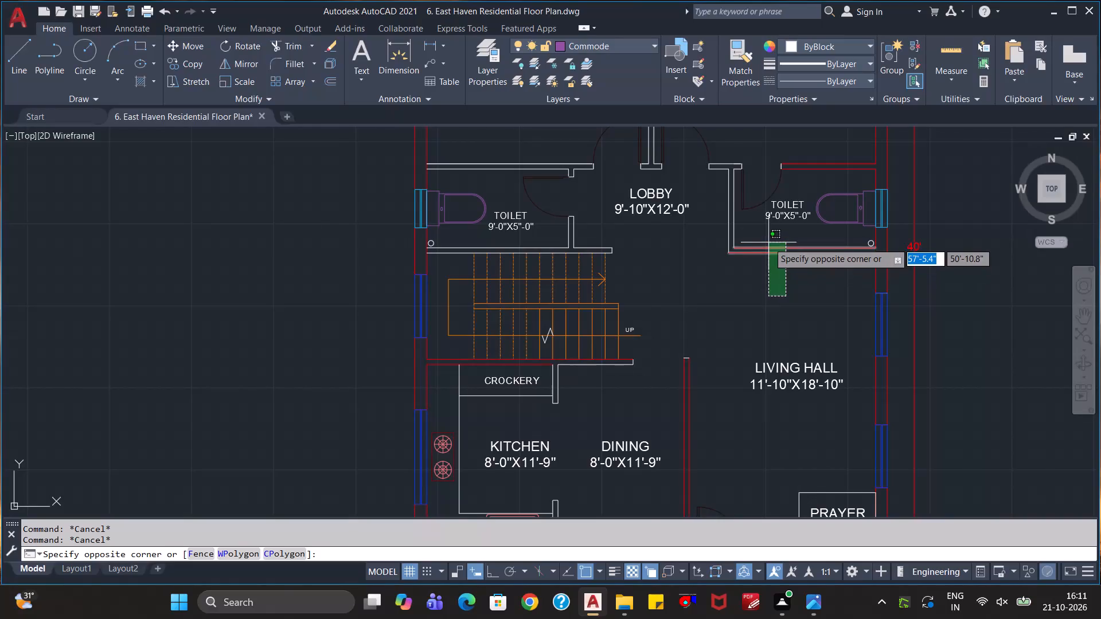
{"action": "left_click", "coordinate": [768, 242]}
{"action": "left_click", "coordinate": [640, 46]}
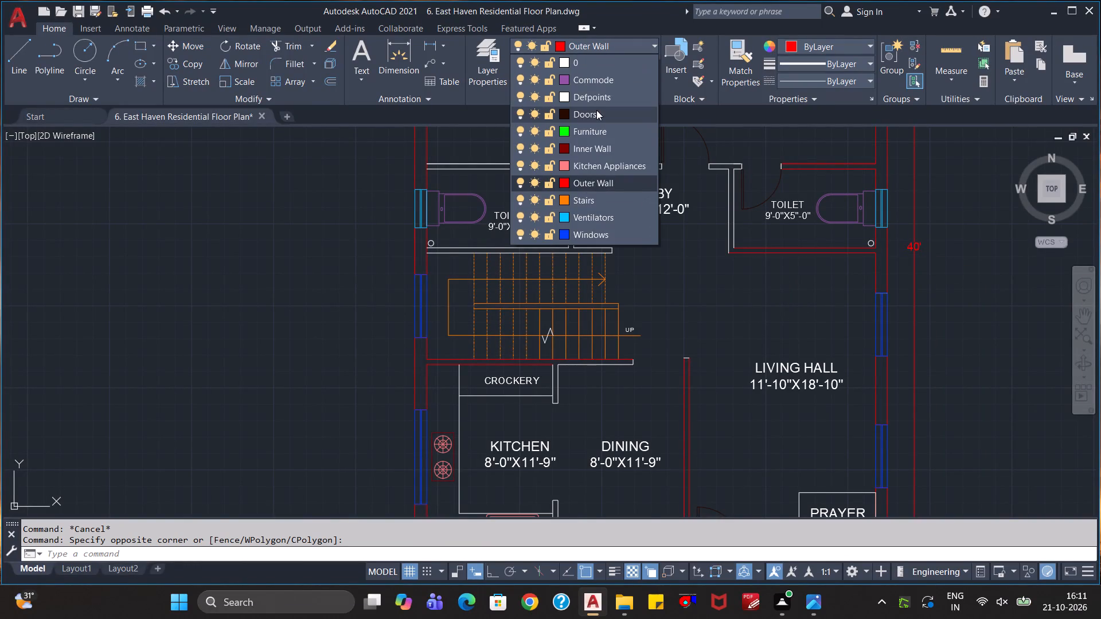
{"action": "left_click", "coordinate": [603, 143]}
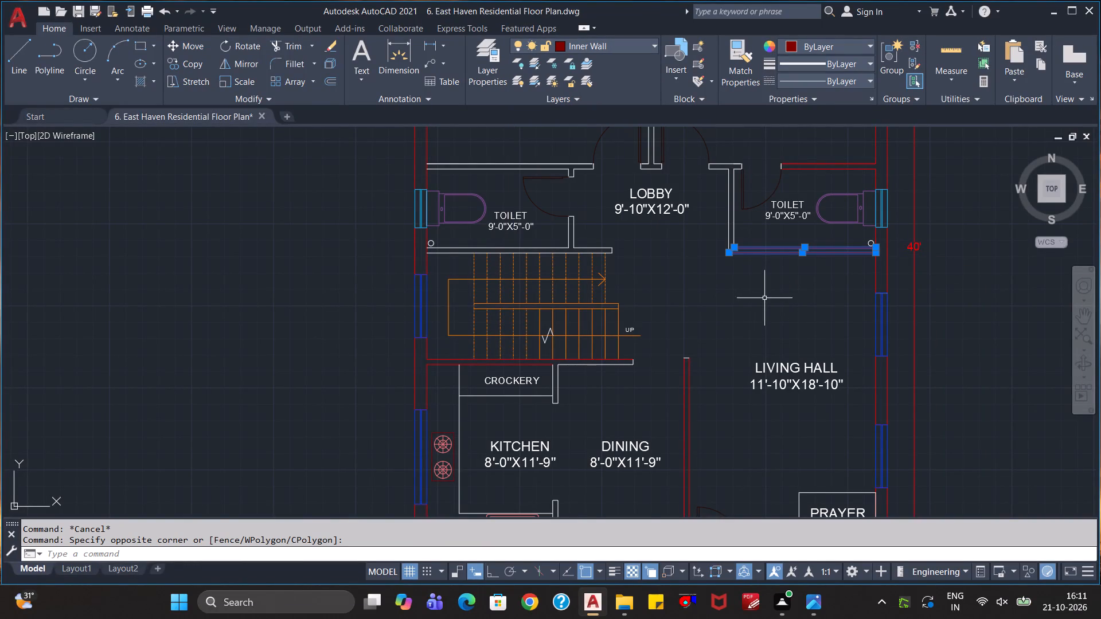
{"action": "key", "text": "Escape"}
{"action": "key", "text": "Escape"}
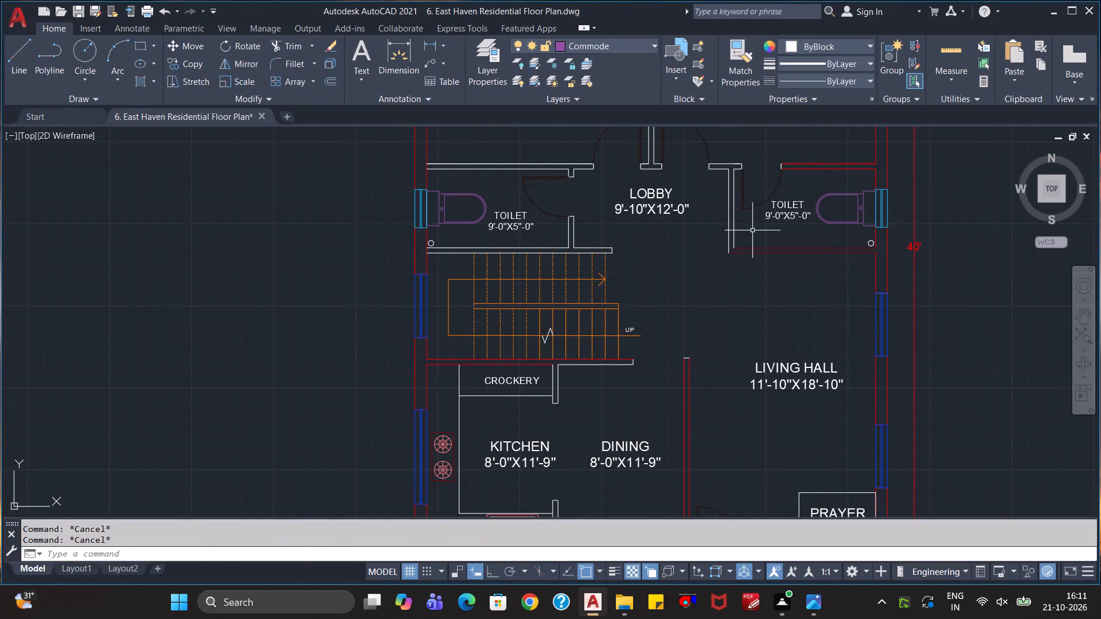
Assign the wall between the lobby and the Bedroom-2 side toilet, plus the short door wall above it with its end lines, to the Inner Wall layer.
{"action": "left_click_drag", "start_coordinate": [753, 227], "coordinate": [743, 232]}
{"action": "left_click", "coordinate": [724, 248]}
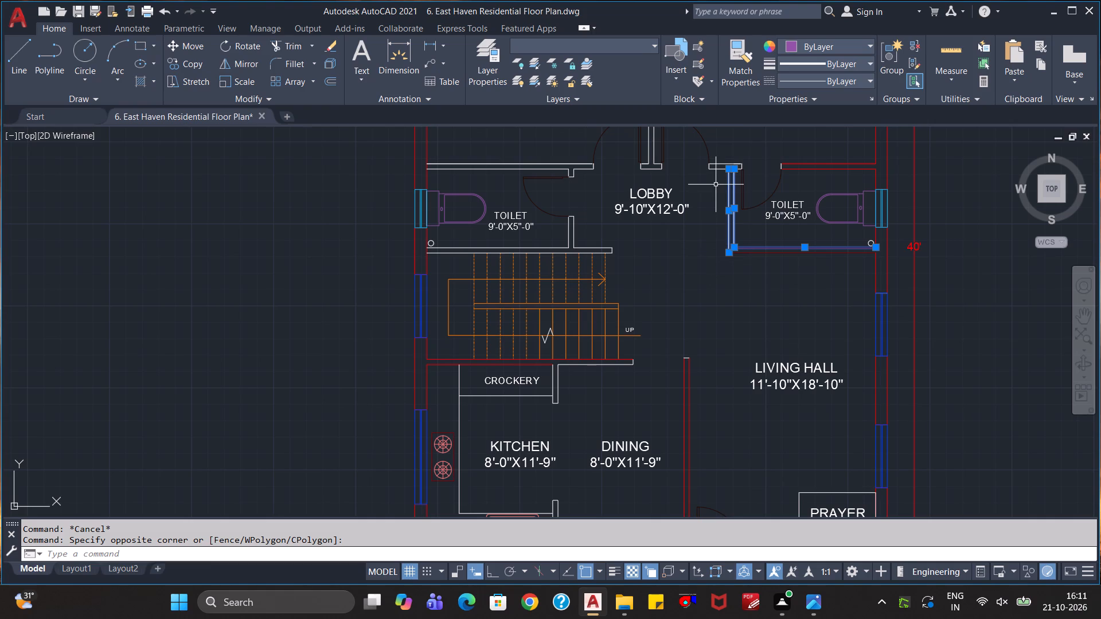
{"action": "left_click", "coordinate": [716, 182]}
{"action": "left_click", "coordinate": [721, 158]}
{"action": "left_click", "coordinate": [724, 155]}
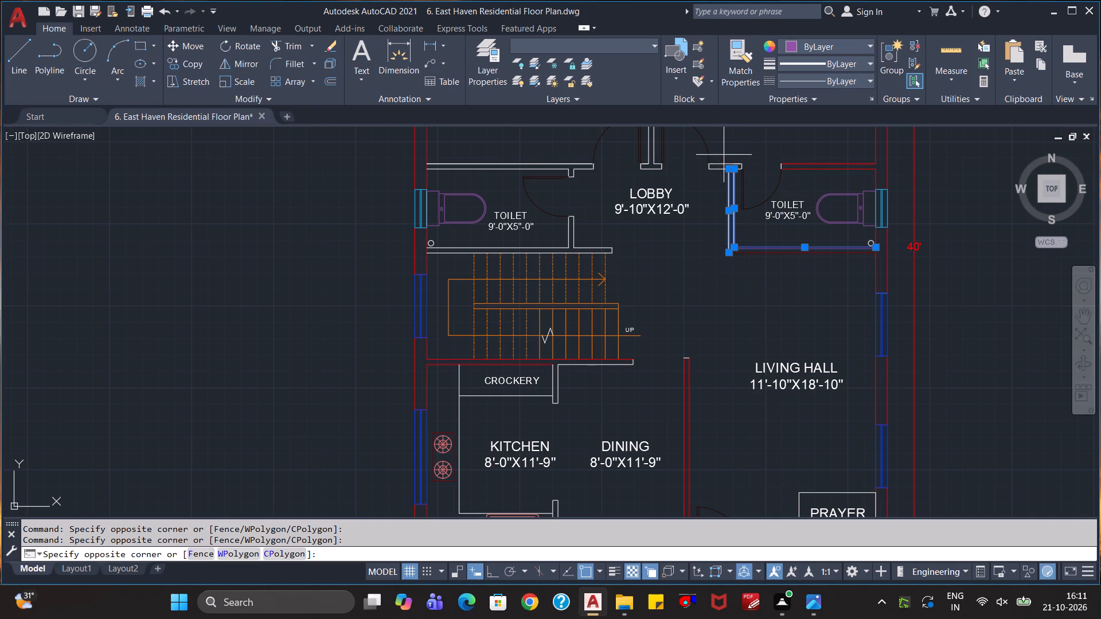
{"action": "left_click", "coordinate": [716, 172]}
{"action": "scroll", "coordinate": [716, 190], "scroll_direction": "up", "scroll_amount": 2}
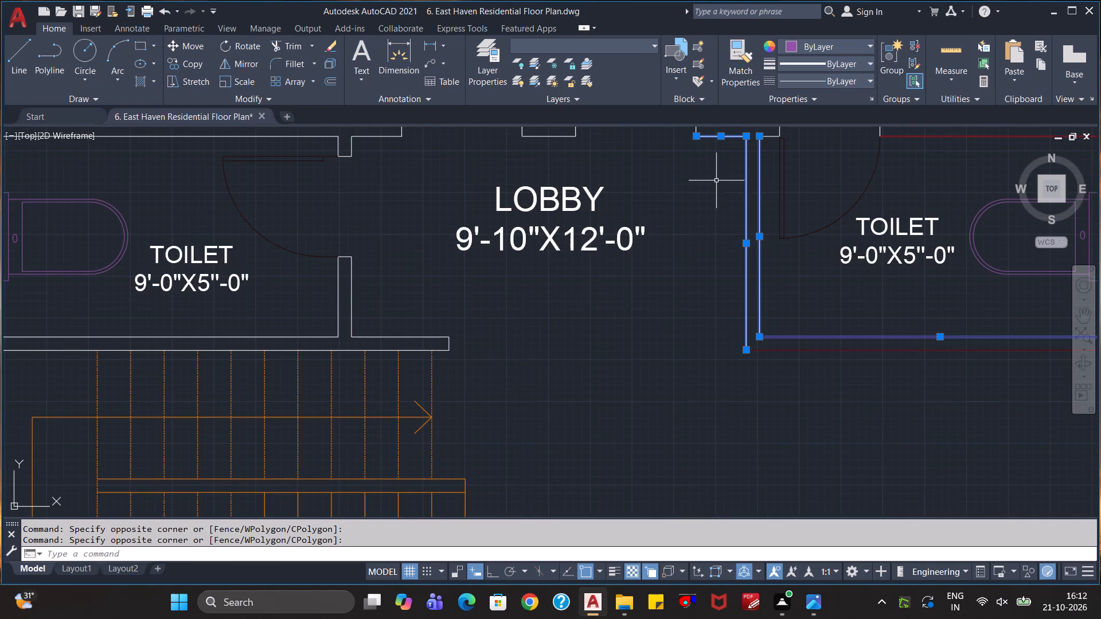
{"action": "middle_click_drag", "start_coordinate": [716, 180], "coordinate": [671, 350]}
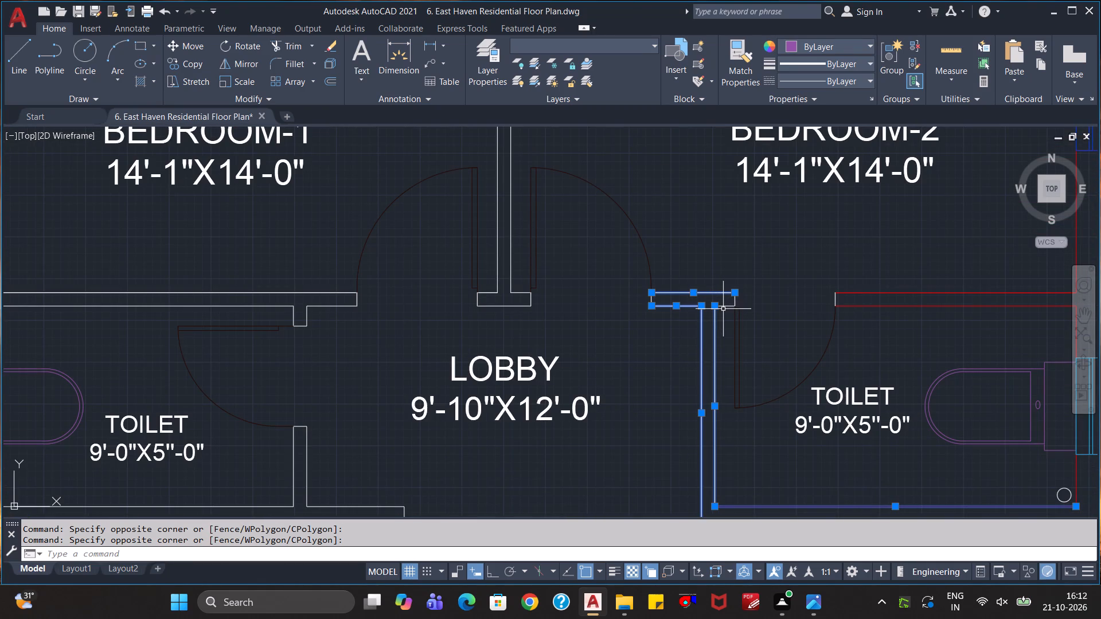
{"action": "left_click", "coordinate": [723, 308]}
{"action": "left_click", "coordinate": [734, 300]}
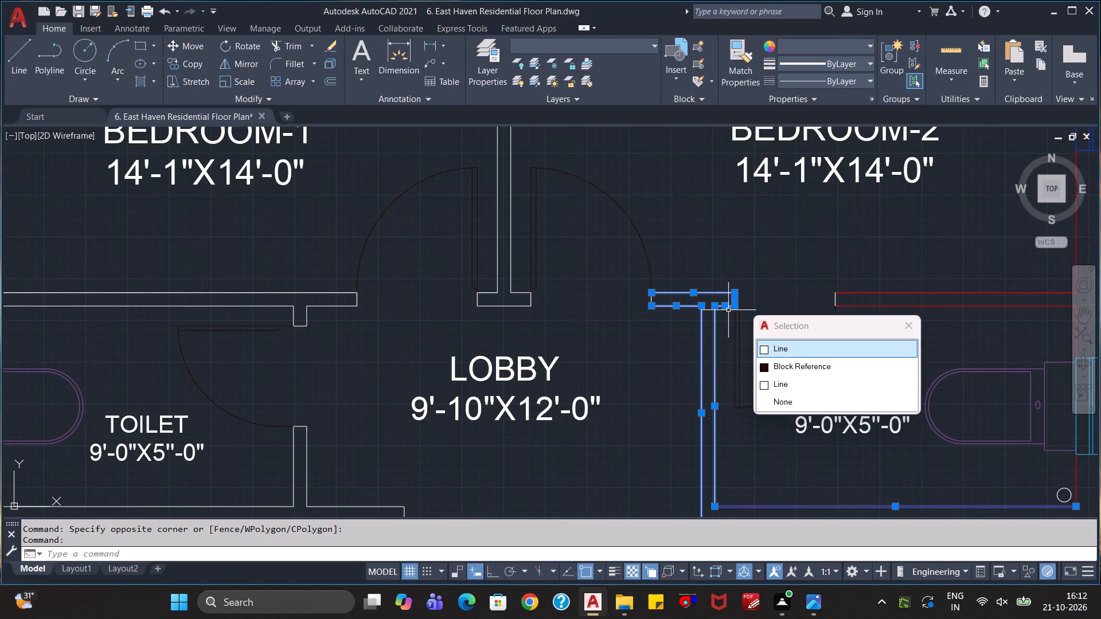
{"action": "left_click", "coordinate": [777, 347]}
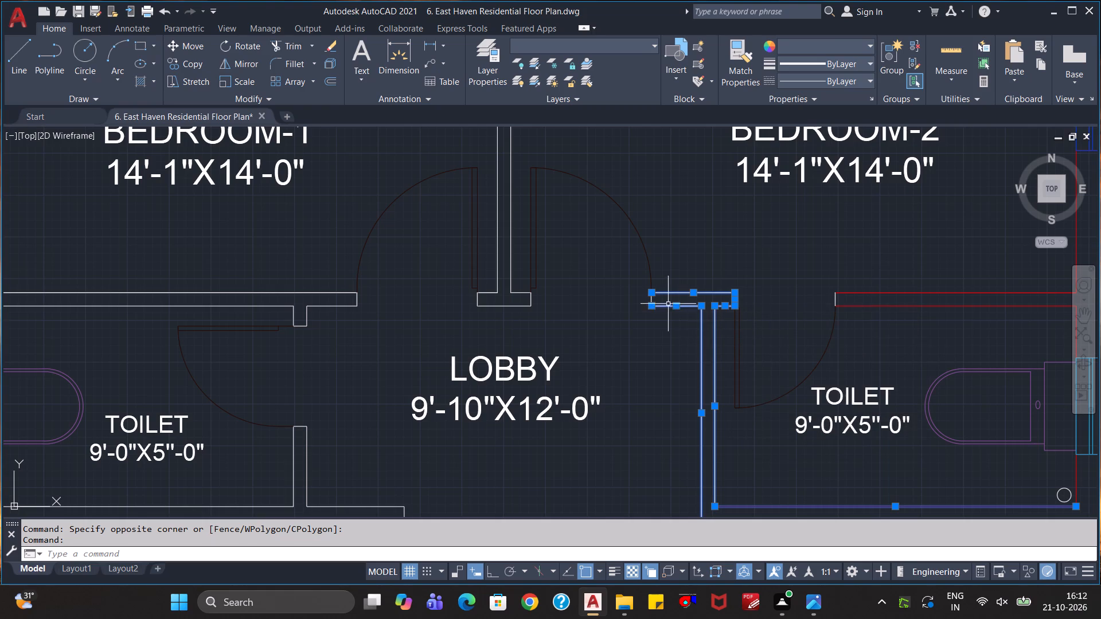
{"action": "left_click", "coordinate": [652, 300]}
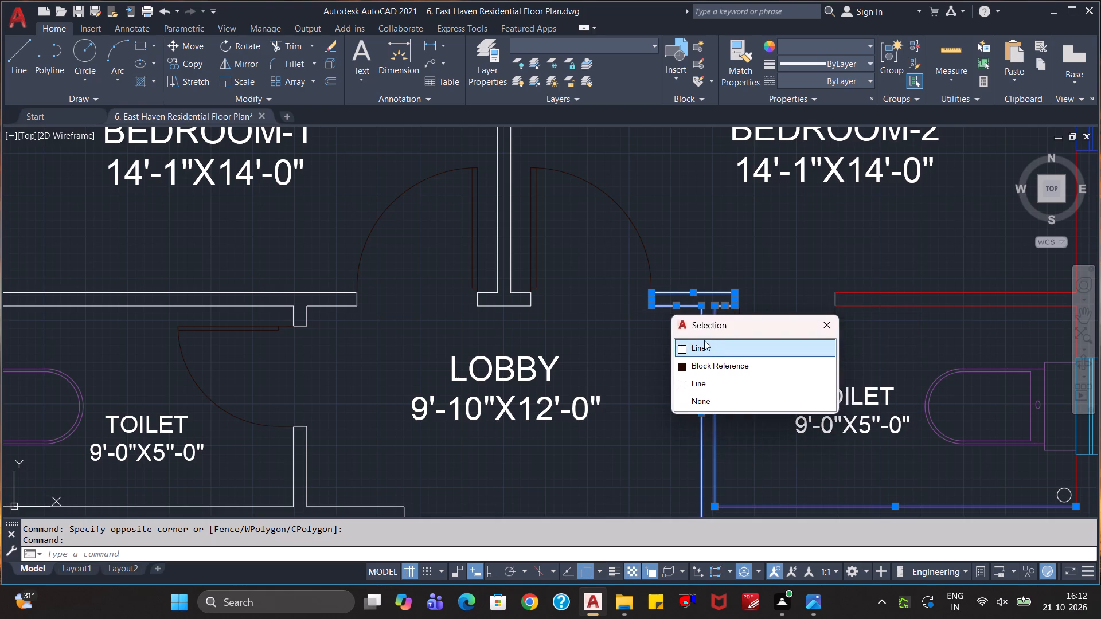
{"action": "left_click", "coordinate": [703, 343]}
{"action": "left_click", "coordinate": [634, 50]}
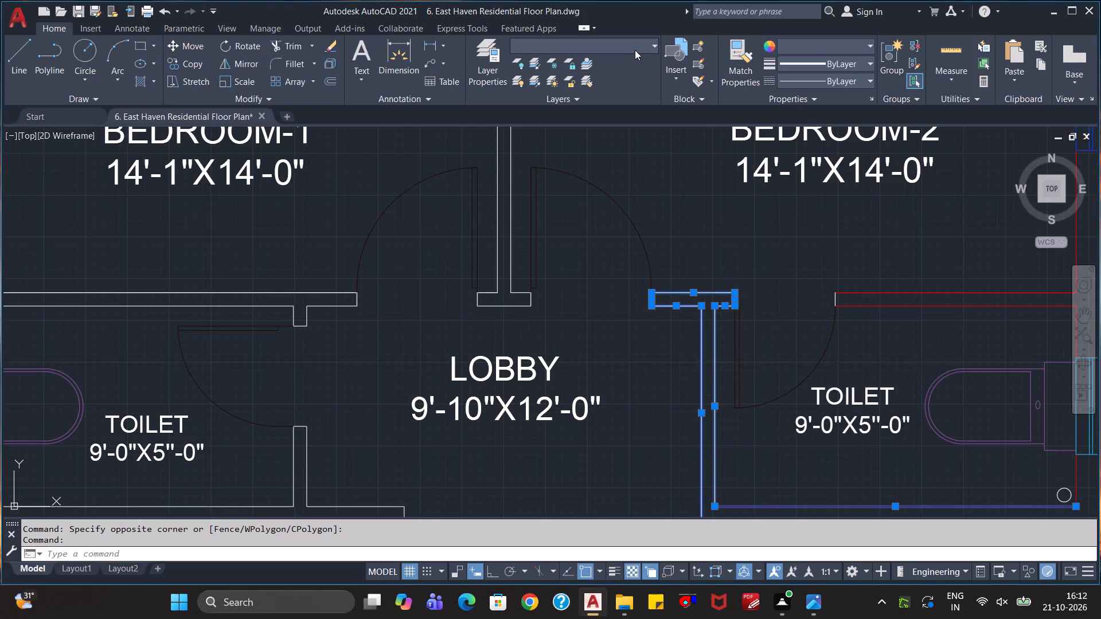
{"action": "left_click", "coordinate": [603, 145]}
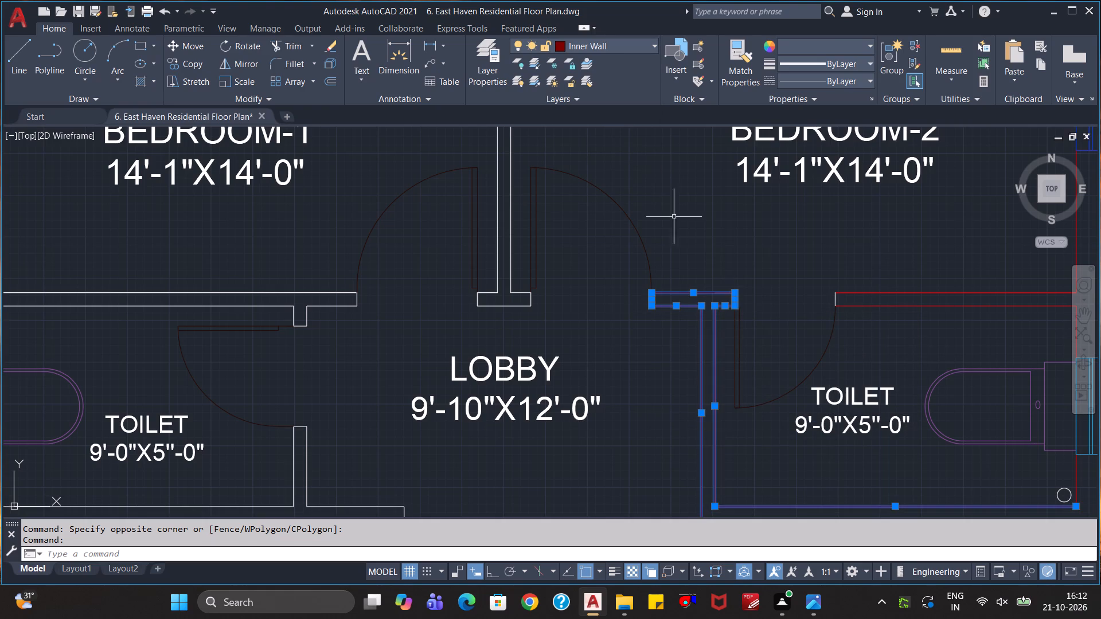
{"action": "key", "text": "Escape"}
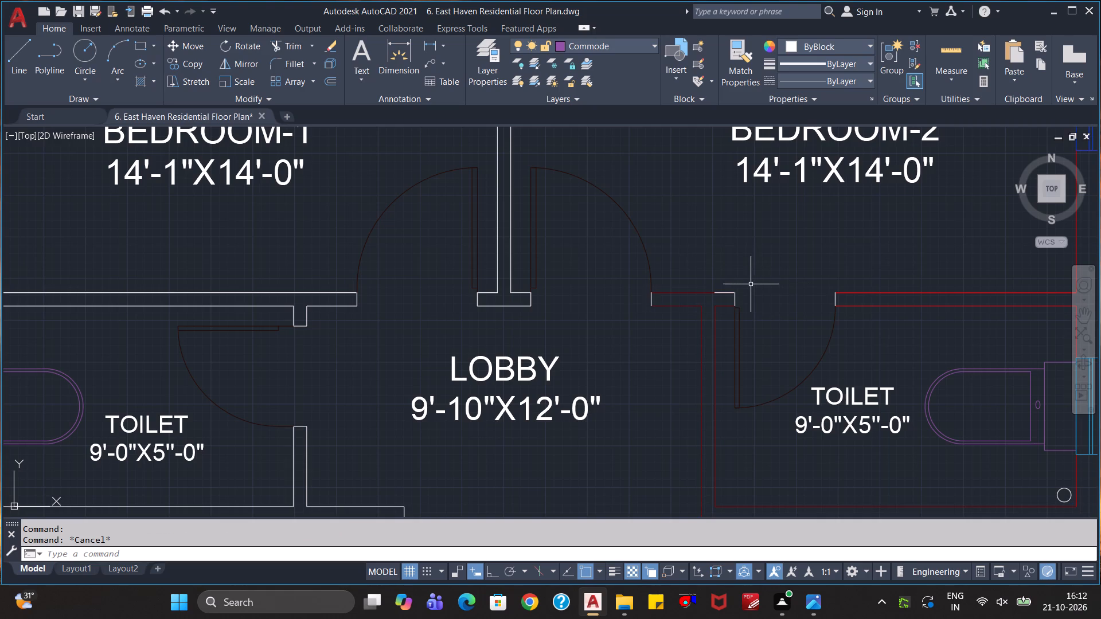
Delete the duplicate wall line and the duplicate end lines on the short wall between the Bedroom-2 door and the toilet door.
{"action": "left_click", "coordinate": [728, 293]}
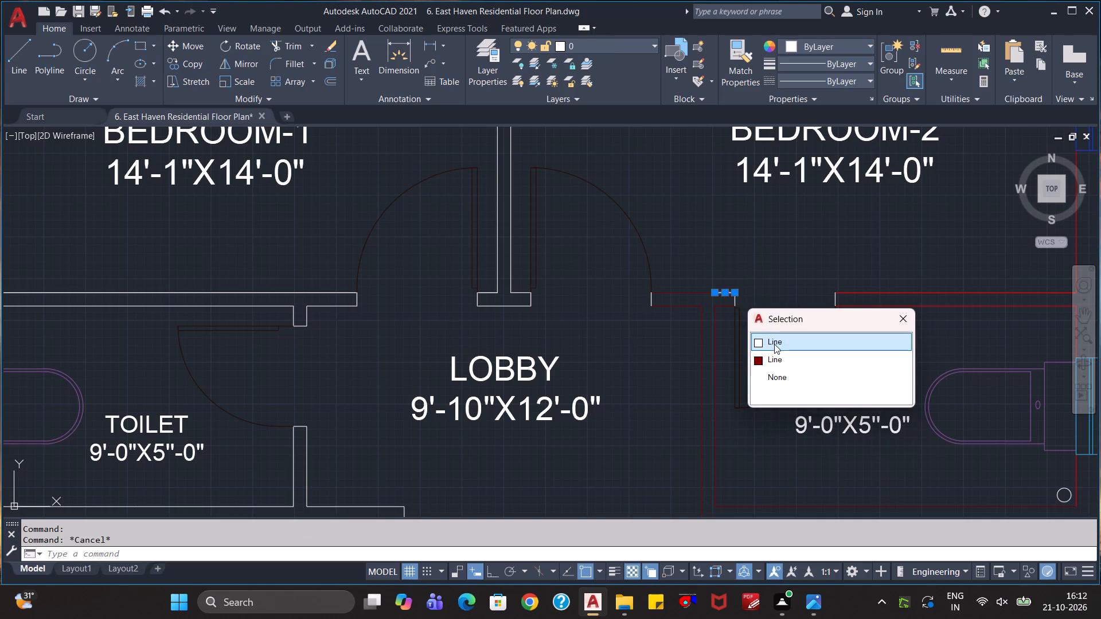
{"action": "left_click", "coordinate": [775, 343]}
{"action": "key", "text": "Delete"}
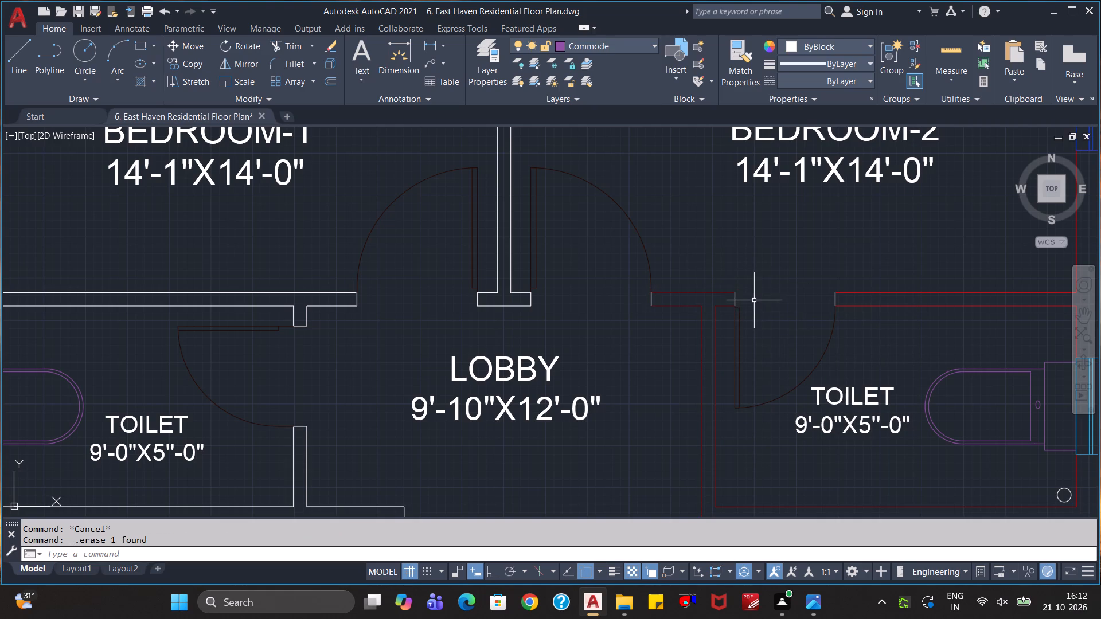
{"action": "left_click", "coordinate": [734, 299]}
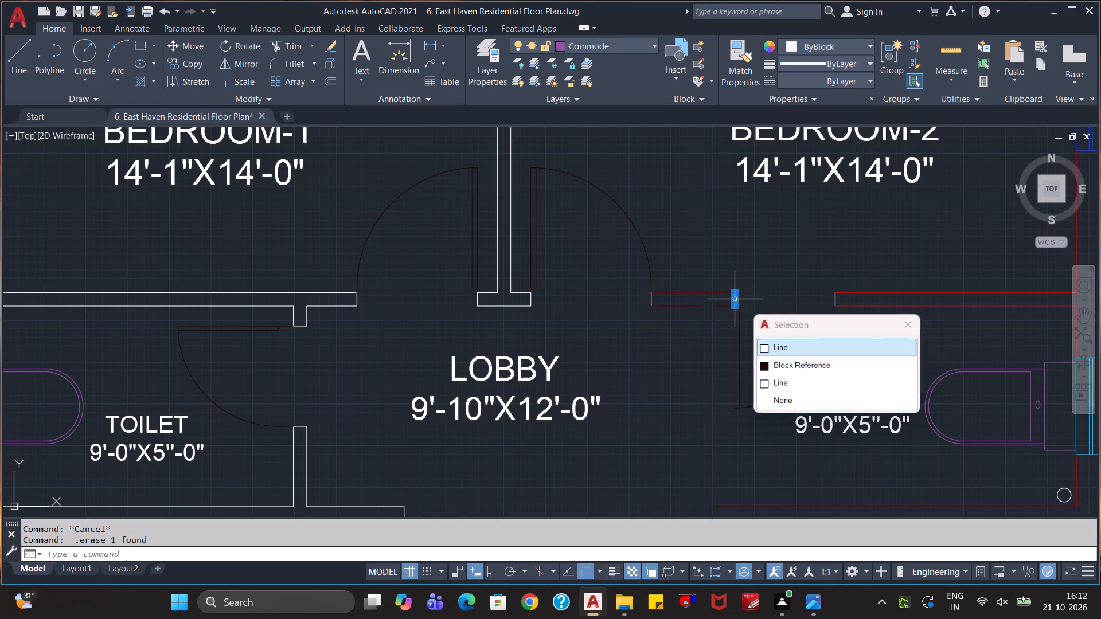
{"action": "left_click", "coordinate": [778, 378]}
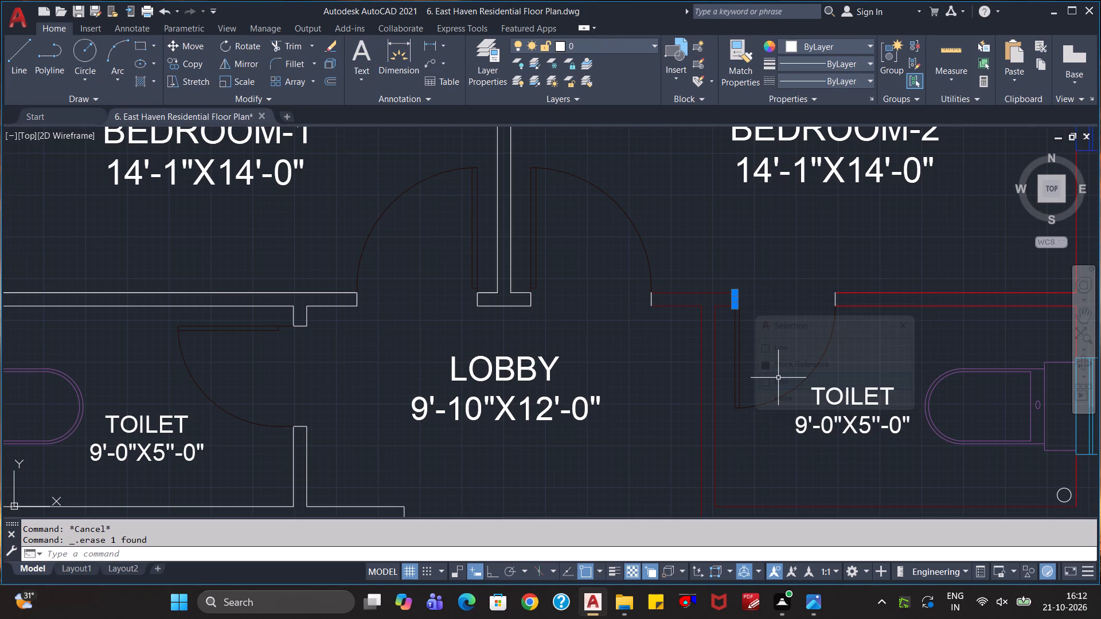
{"action": "key", "text": "Delete"}
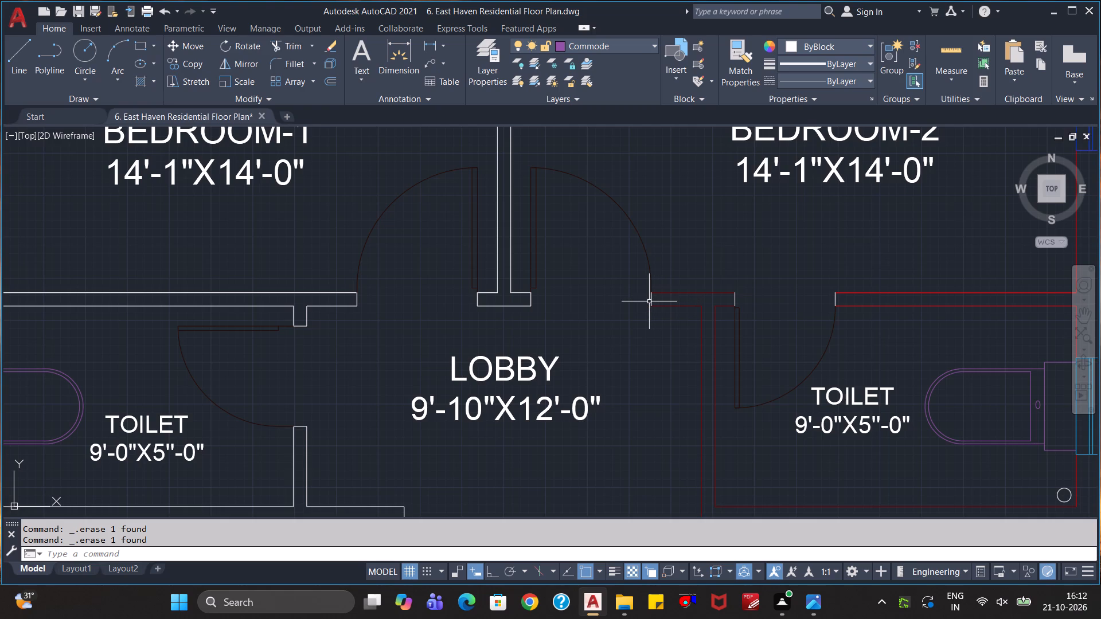
{"action": "left_click", "coordinate": [650, 301]}
{"action": "left_click", "coordinate": [709, 352]}
{"action": "key", "text": "Delete"}
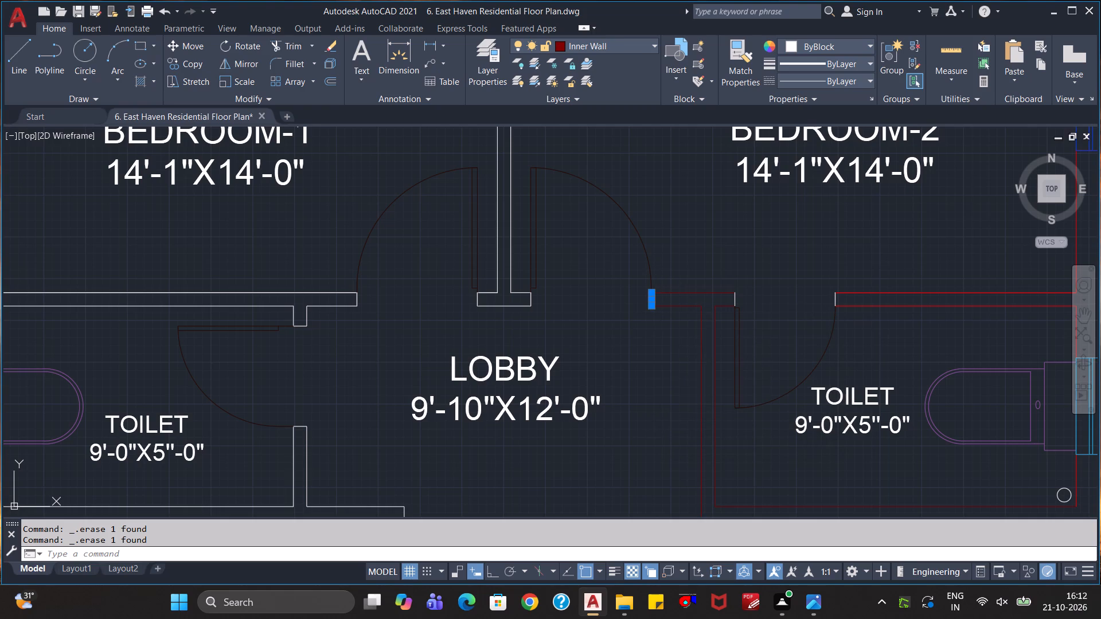
Assign the remaining end lines at both ends of that short wall to the Inner Wall layer, excluding the door block.
{"action": "scroll", "coordinate": [665, 311], "scroll_direction": "up", "scroll_amount": 3}
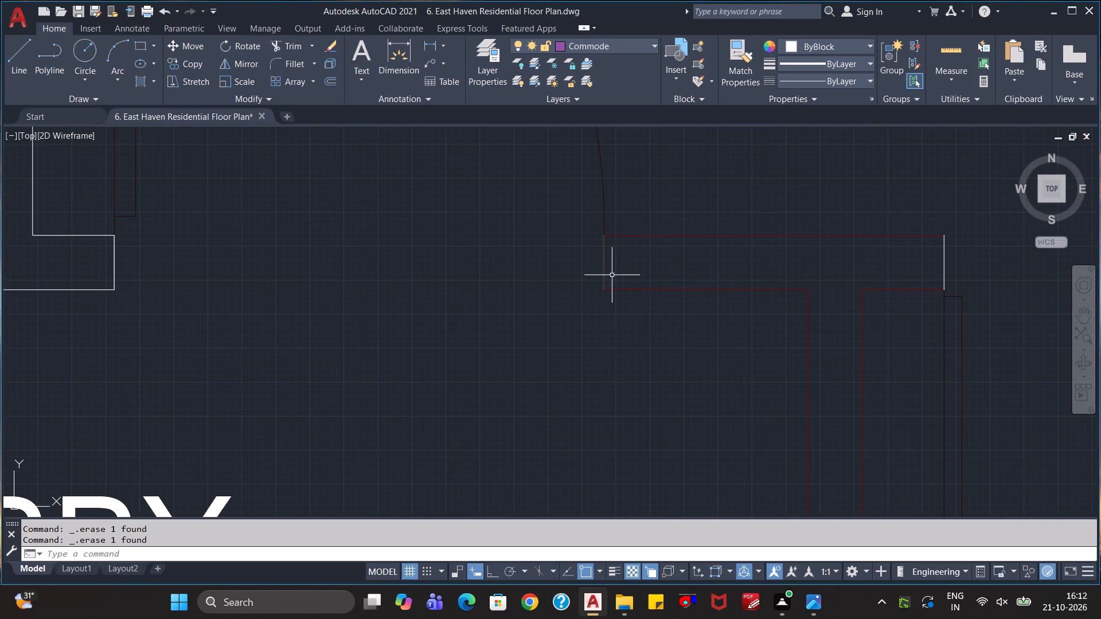
{"action": "left_click", "coordinate": [603, 267]}
{"action": "left_click", "coordinate": [651, 330]}
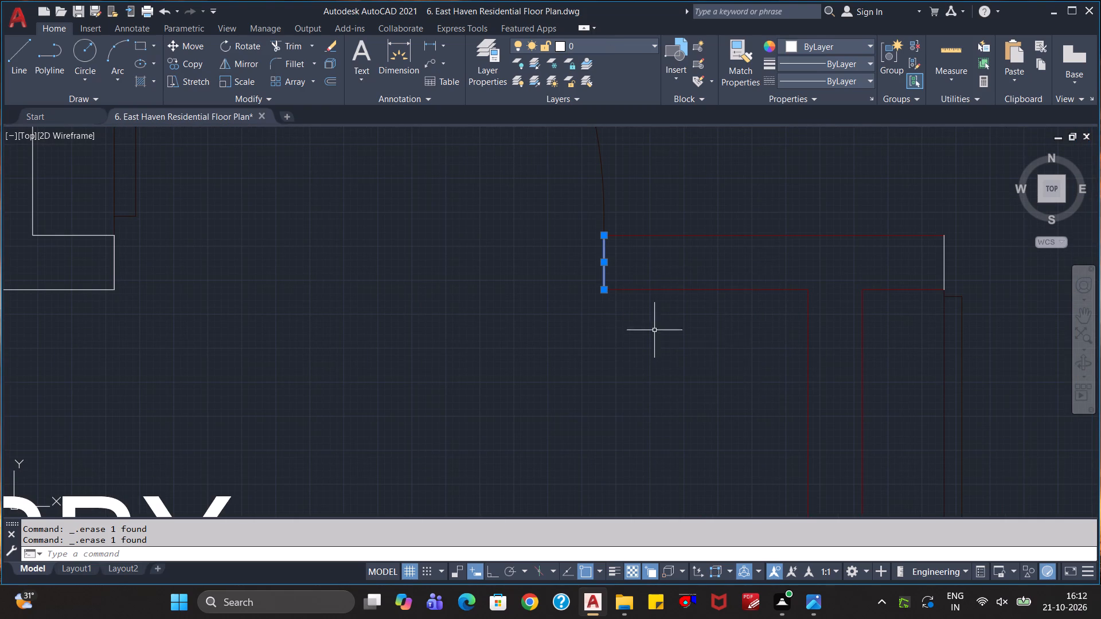
{"action": "left_click", "coordinate": [946, 256]}
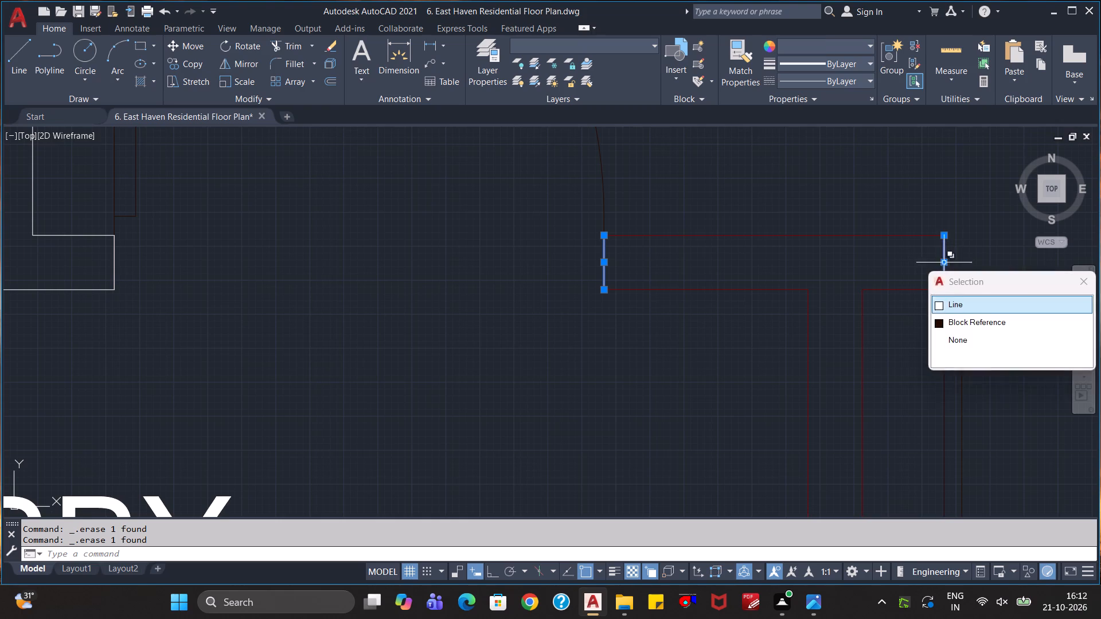
{"action": "left_click", "coordinate": [956, 299]}
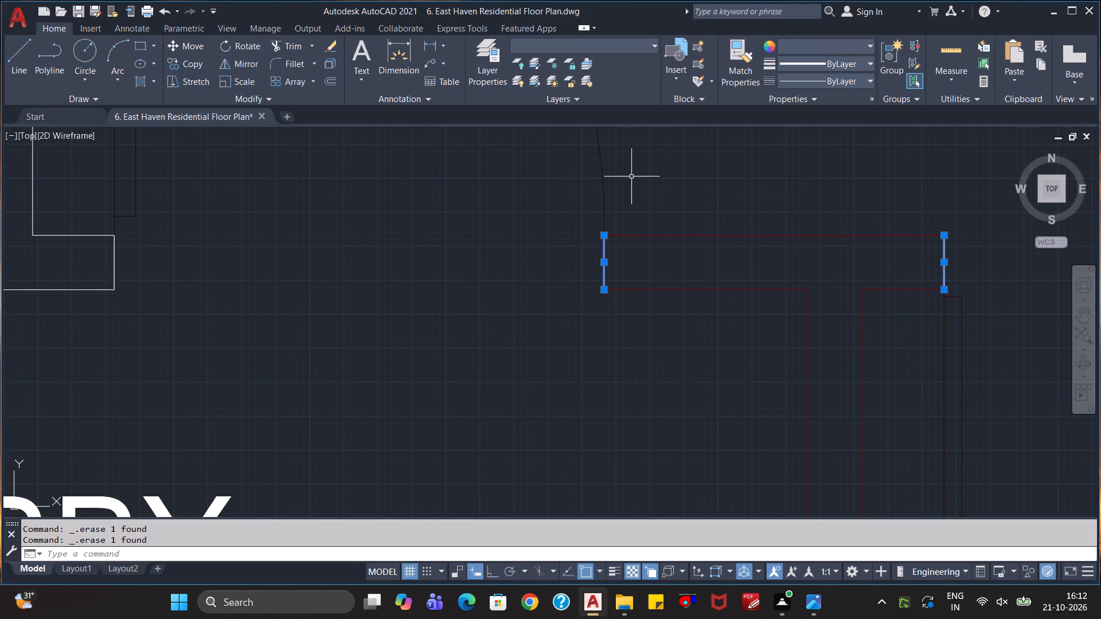
{"action": "left_click", "coordinate": [632, 48]}
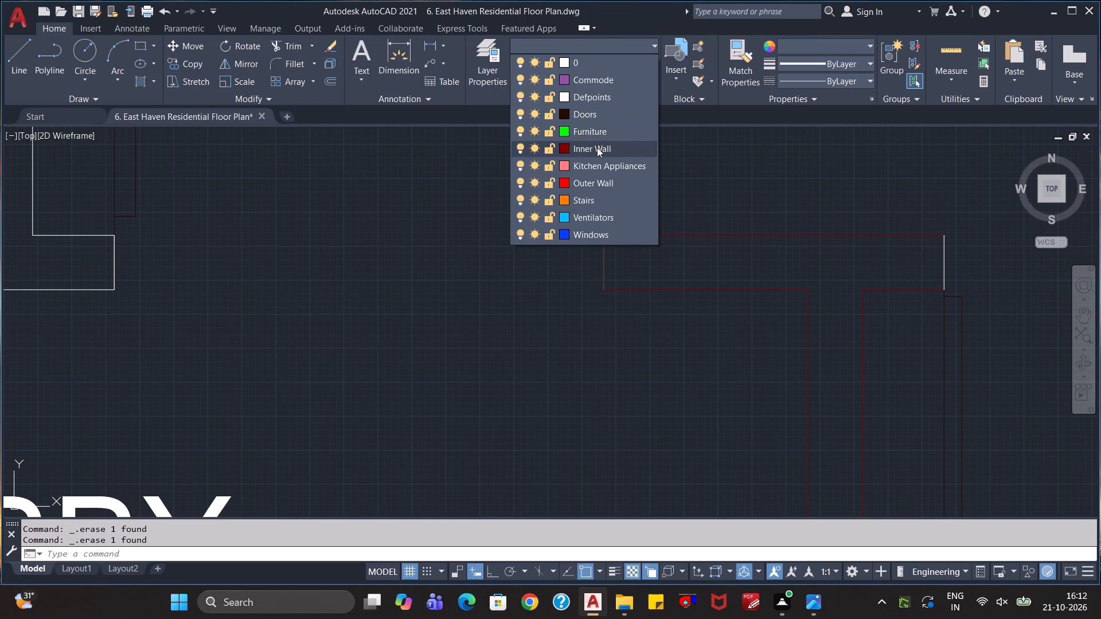
{"action": "left_click", "coordinate": [597, 147]}
{"action": "key", "text": "Escape"}
{"action": "key", "text": "Escape"}
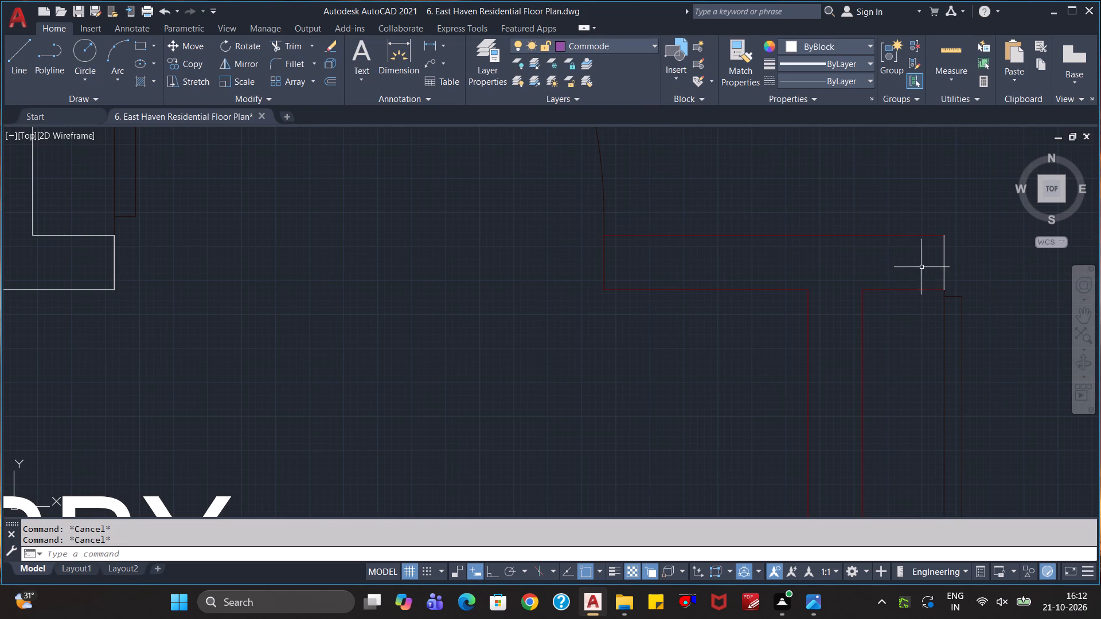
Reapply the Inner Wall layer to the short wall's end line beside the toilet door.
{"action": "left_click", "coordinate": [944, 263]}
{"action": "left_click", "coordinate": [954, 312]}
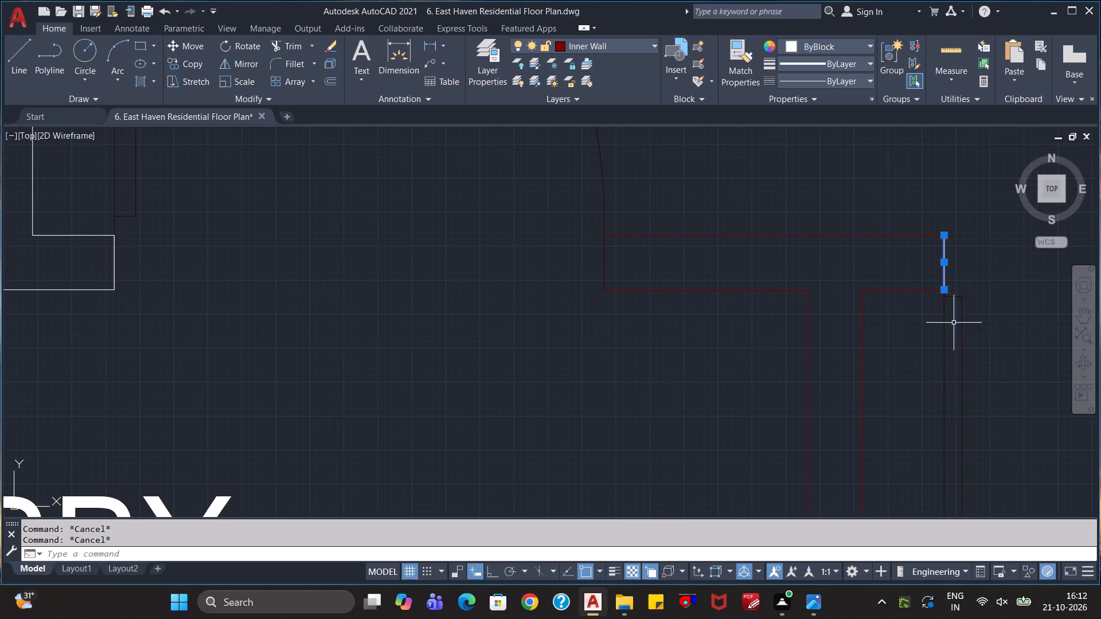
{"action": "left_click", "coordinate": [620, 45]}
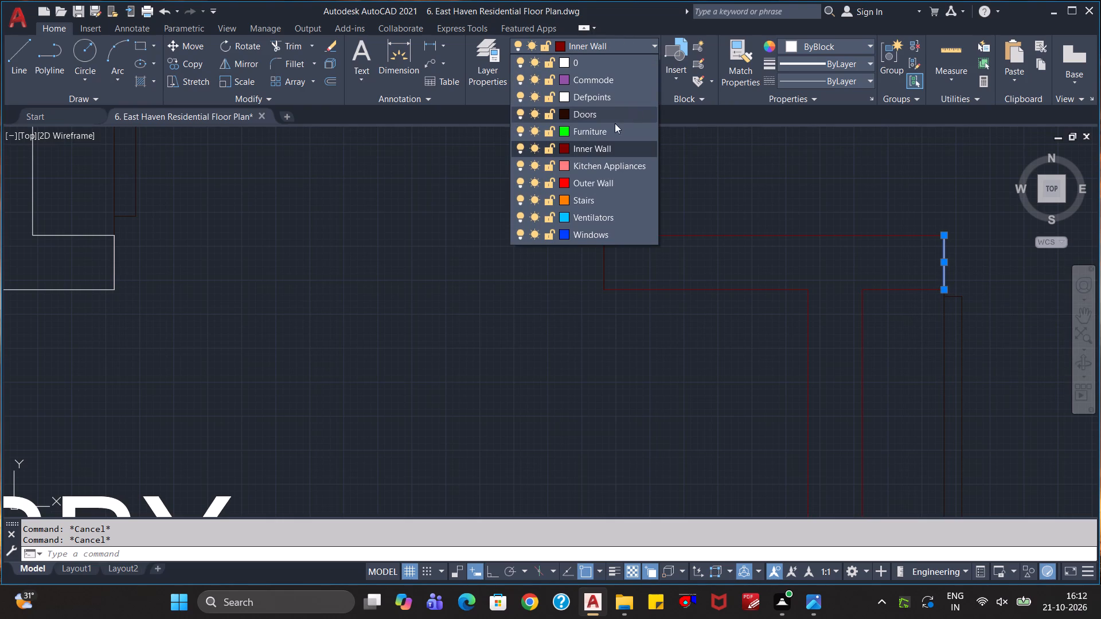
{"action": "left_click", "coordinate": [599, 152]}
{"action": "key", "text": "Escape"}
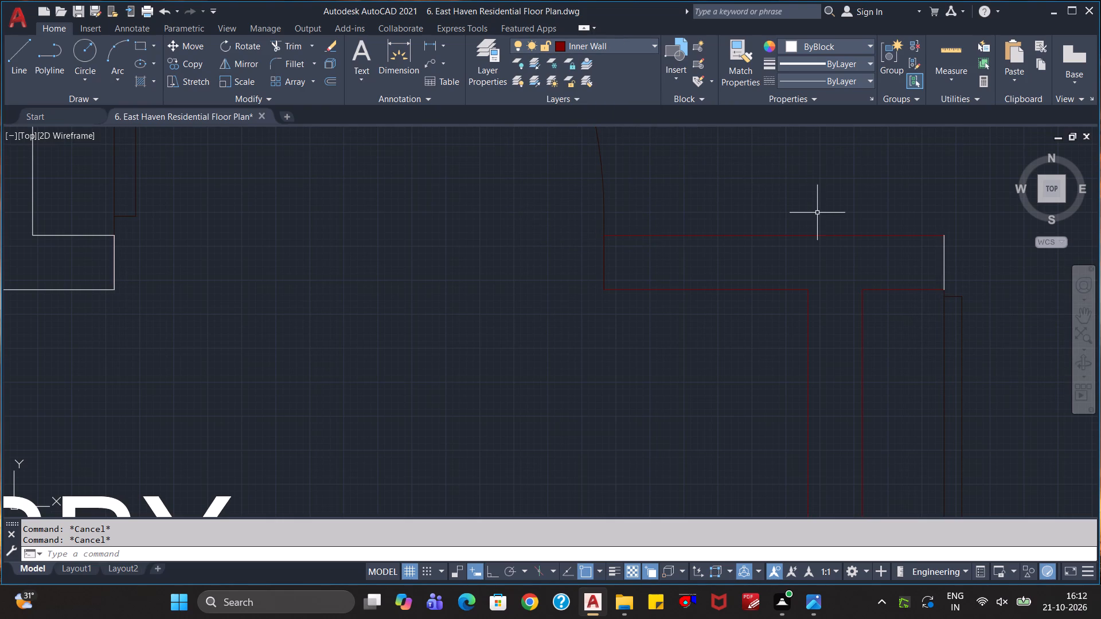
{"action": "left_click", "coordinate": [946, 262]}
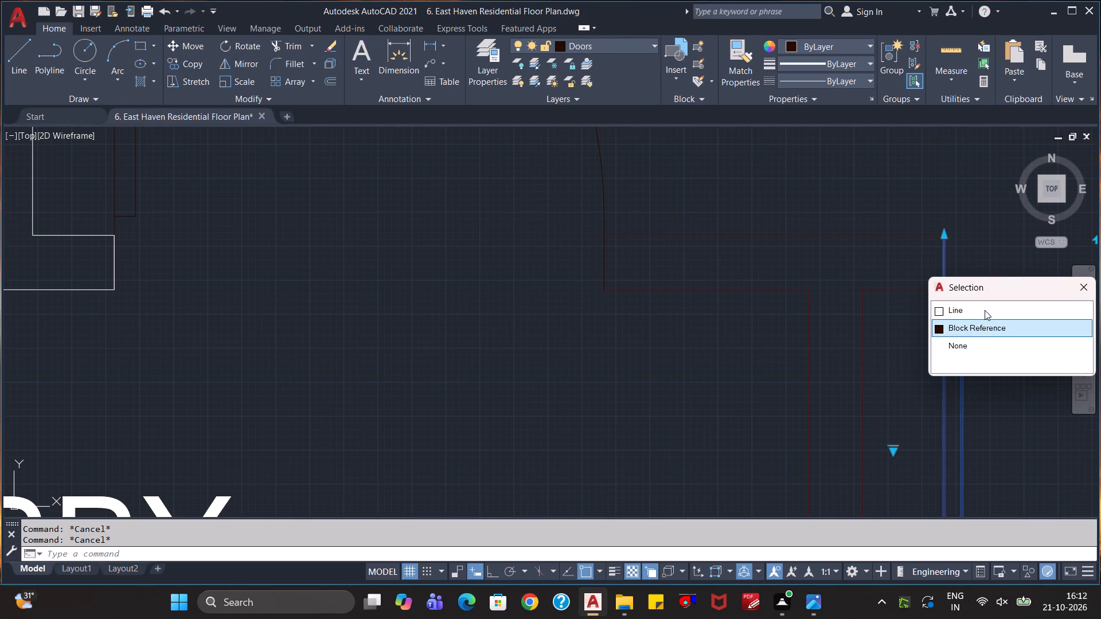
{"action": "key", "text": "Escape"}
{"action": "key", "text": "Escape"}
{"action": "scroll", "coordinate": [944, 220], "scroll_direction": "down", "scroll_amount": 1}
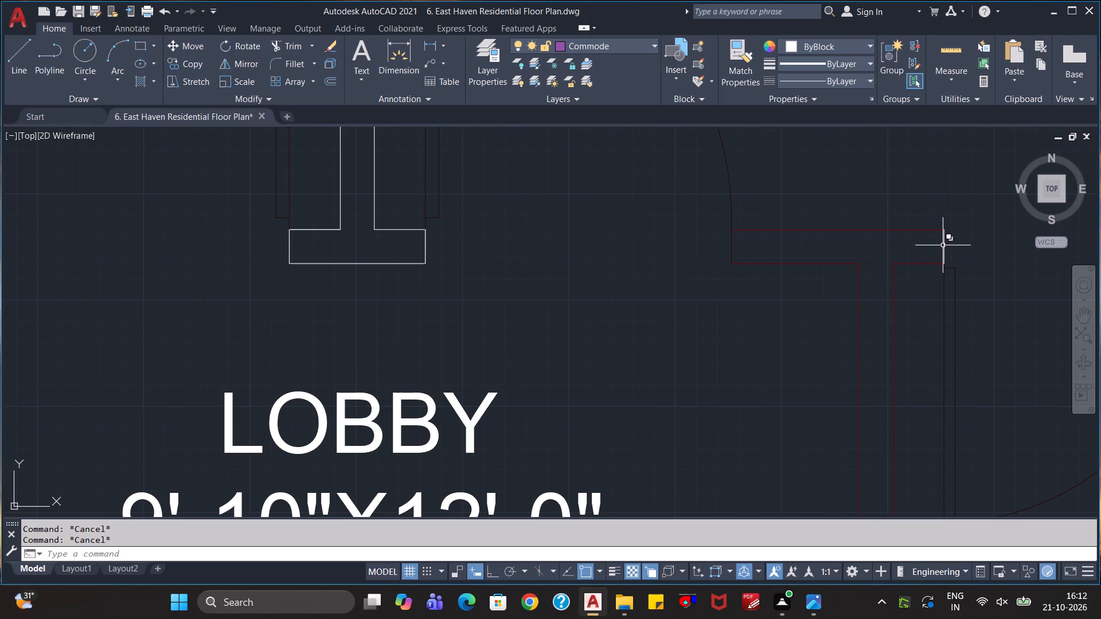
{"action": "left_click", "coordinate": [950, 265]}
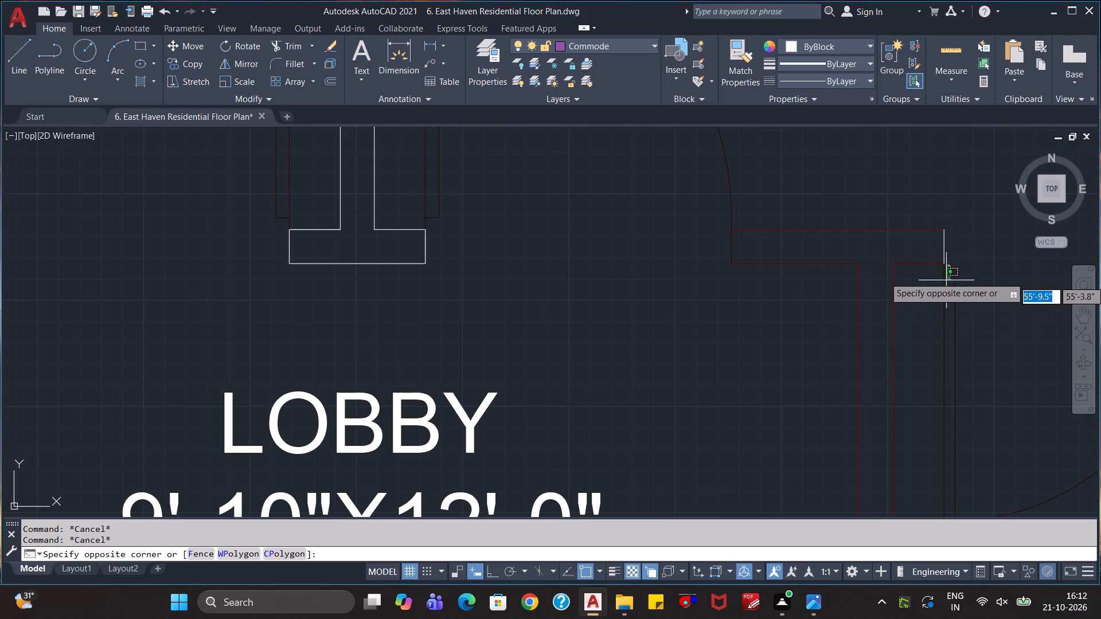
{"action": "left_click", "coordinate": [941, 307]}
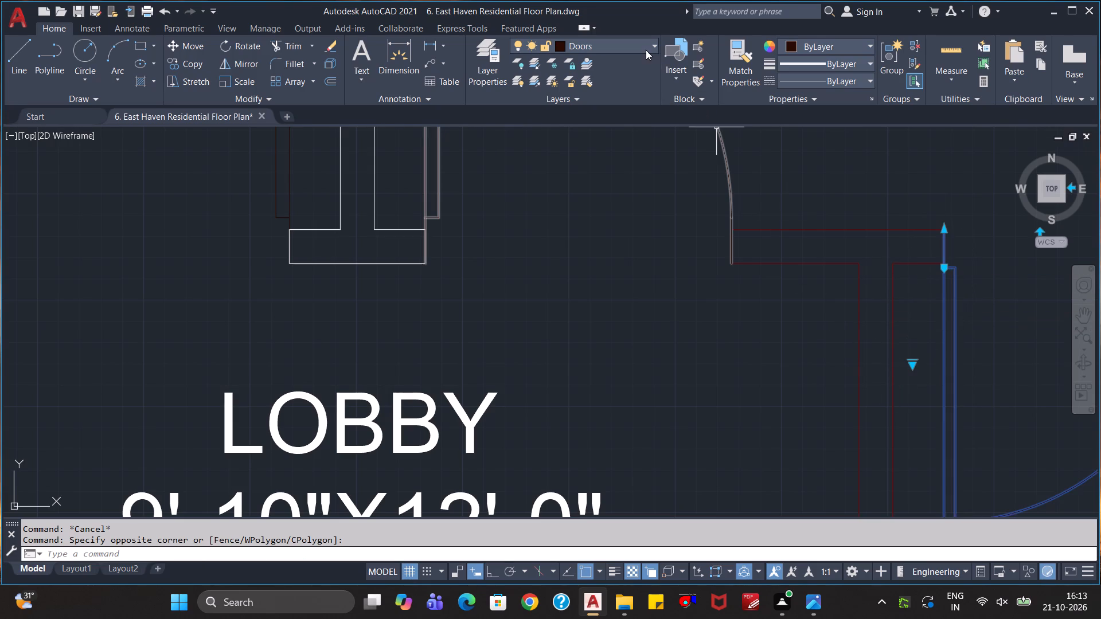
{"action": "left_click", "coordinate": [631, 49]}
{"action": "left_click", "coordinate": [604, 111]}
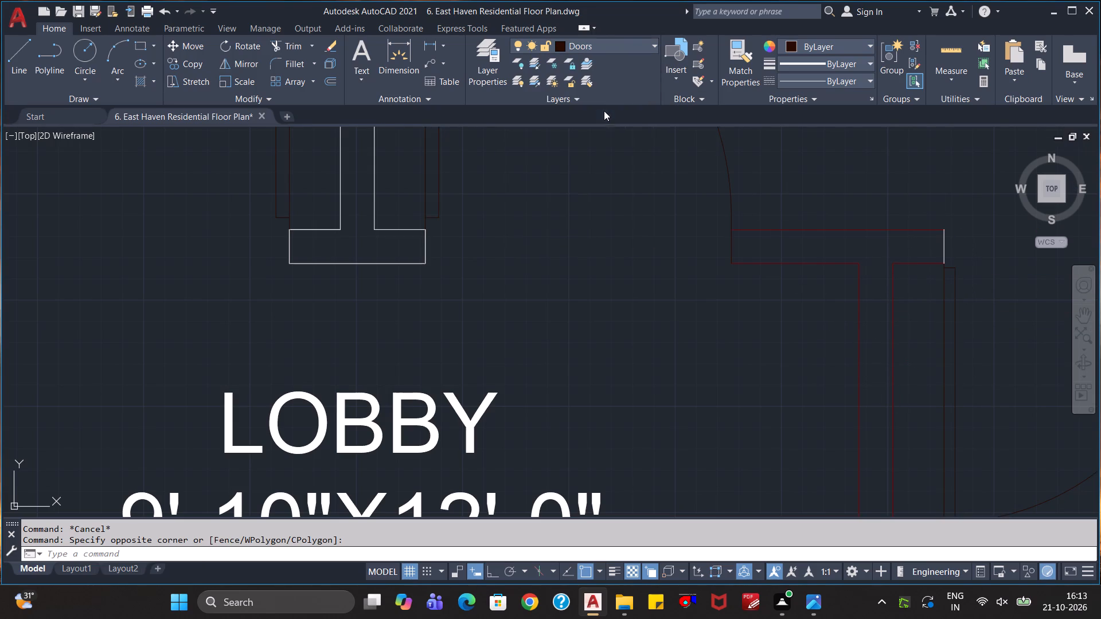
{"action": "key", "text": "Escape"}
Delete the duplicate white end line on the short lobby wall beside the Bedroom-2 side toilet door.
{"action": "left_click", "coordinate": [946, 238]}
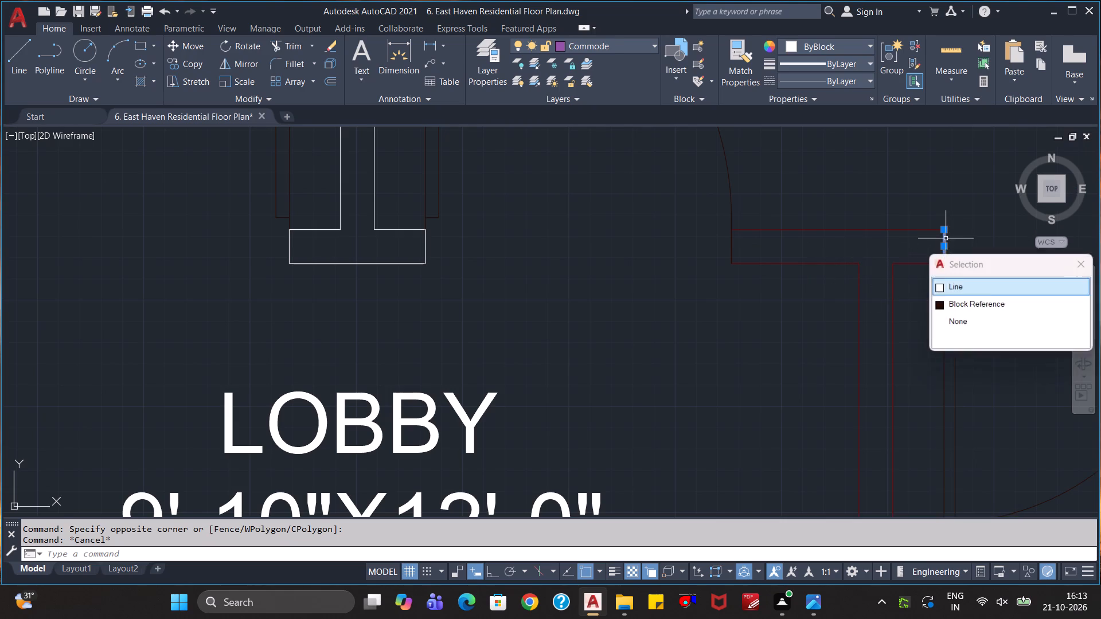
{"action": "left_click", "coordinate": [973, 284]}
{"action": "key", "text": "Delete"}
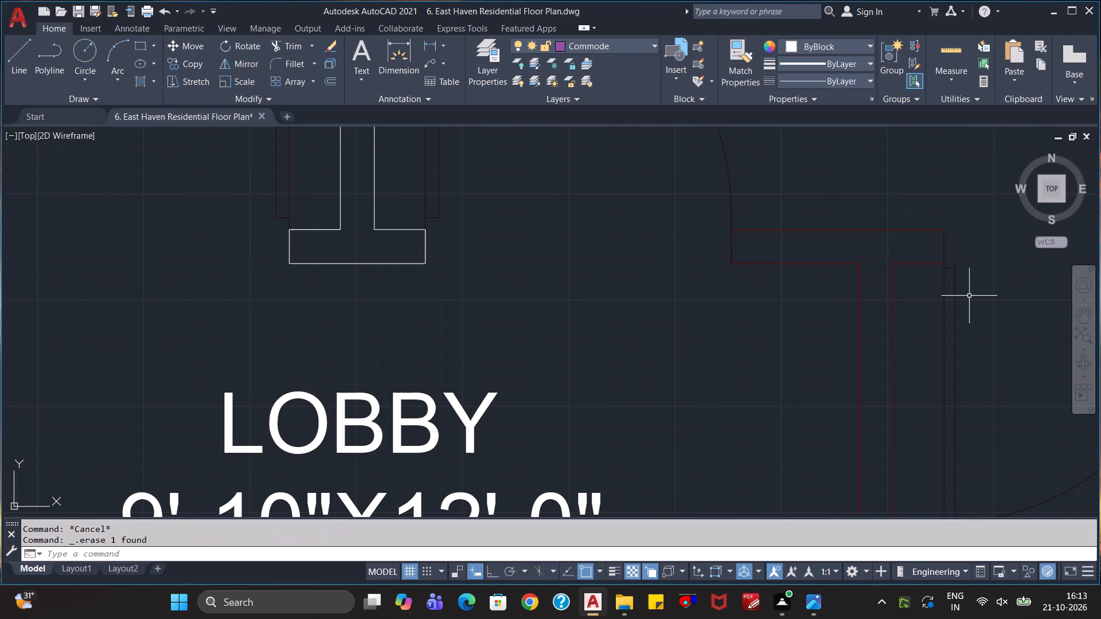
Assign the wall between Bedroom-1 and Bedroom-2, including its T-shaped lobby end and both end lines, to the Inner Wall layer.
{"action": "scroll", "coordinate": [915, 315], "scroll_direction": "down", "scroll_amount": 2}
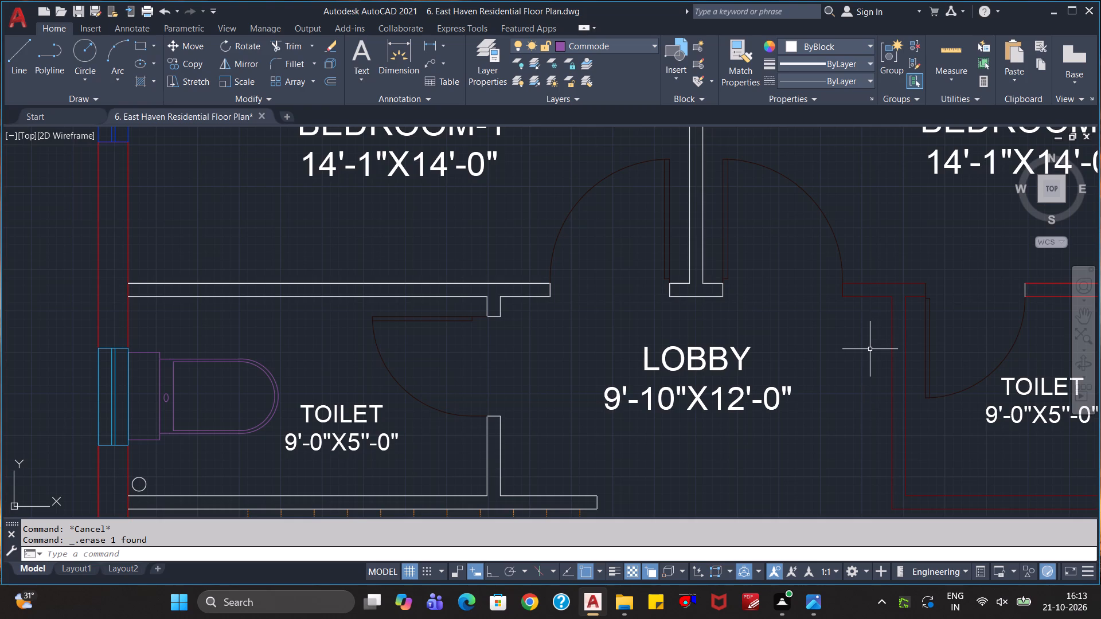
{"action": "scroll", "coordinate": [870, 335], "scroll_direction": "down", "scroll_amount": 3}
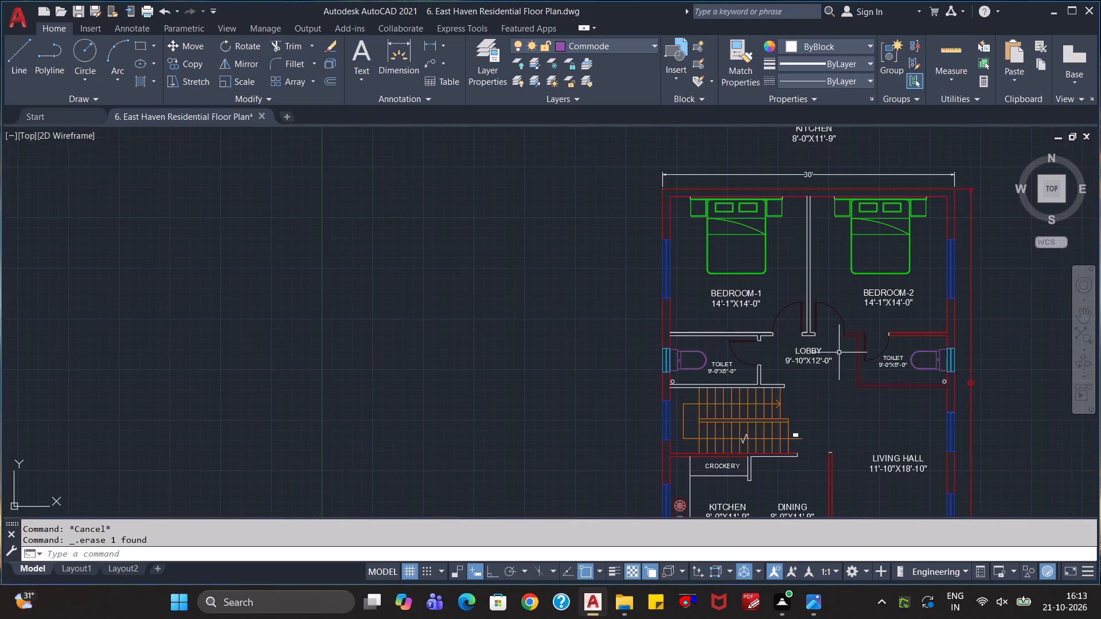
{"action": "scroll", "coordinate": [873, 420], "scroll_direction": "up", "scroll_amount": 1}
{"action": "scroll", "coordinate": [834, 377], "scroll_direction": "up", "scroll_amount": 1}
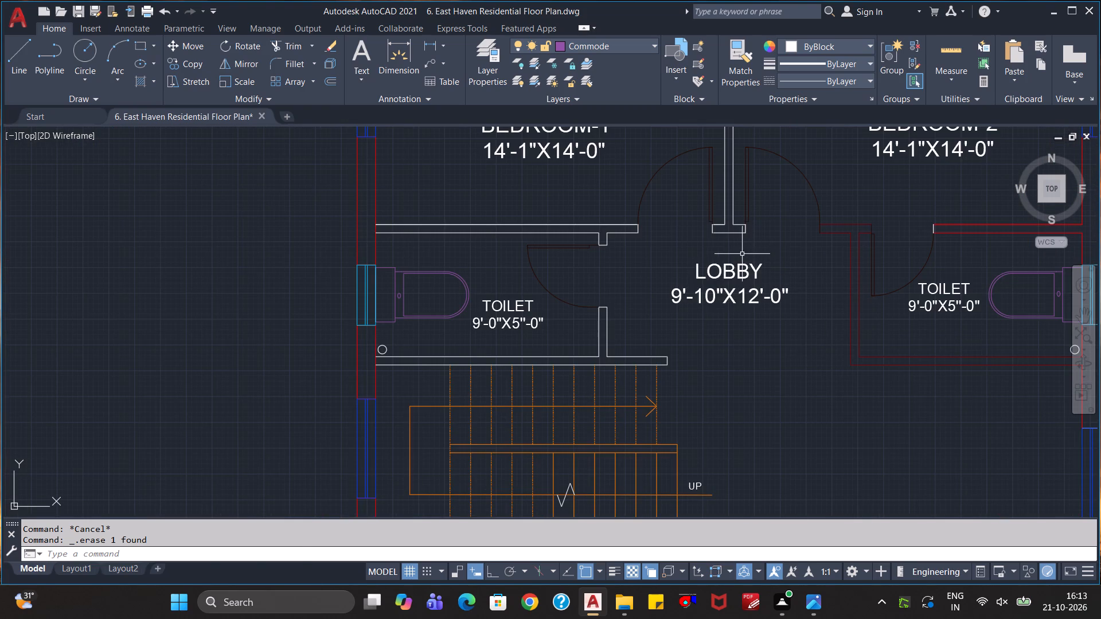
{"action": "left_click", "coordinate": [737, 254]}
{"action": "left_click", "coordinate": [725, 206]}
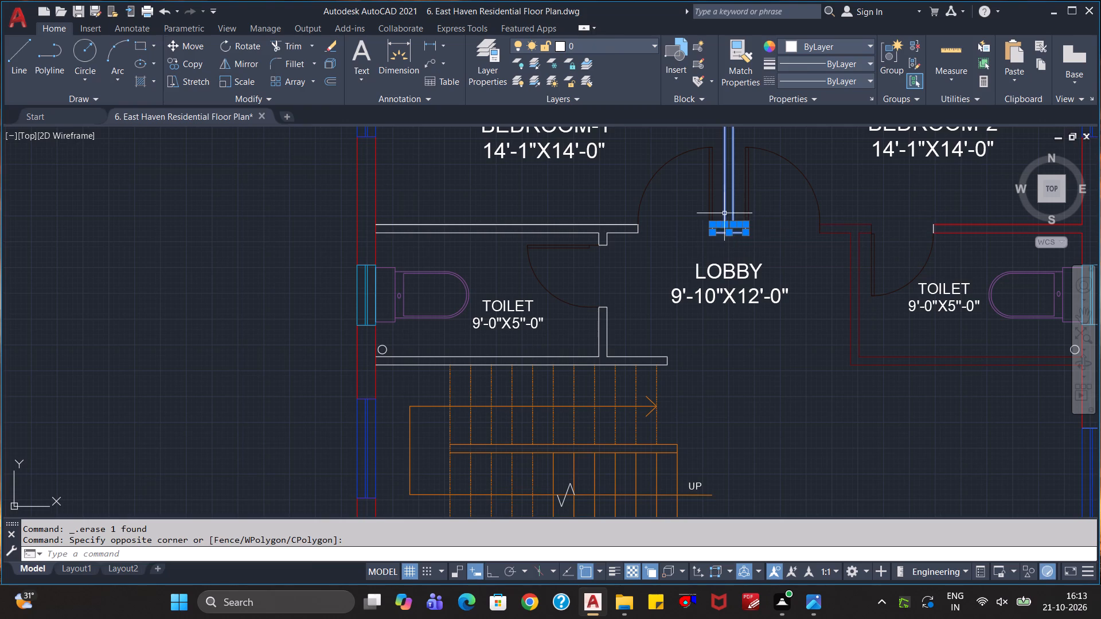
{"action": "scroll", "coordinate": [744, 248], "scroll_direction": "up", "scroll_amount": 4}
{"action": "middle_click_drag", "start_coordinate": [735, 207], "coordinate": [735, 261]}
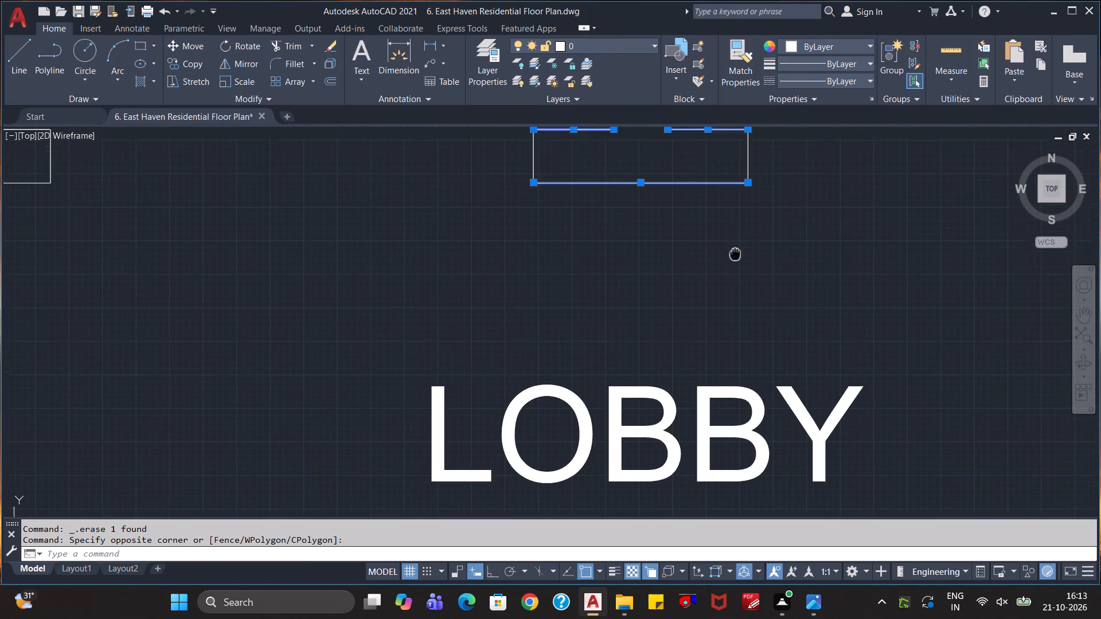
{"action": "middle_click_drag", "start_coordinate": [735, 261], "coordinate": [735, 334]}
{"action": "left_click", "coordinate": [749, 248]}
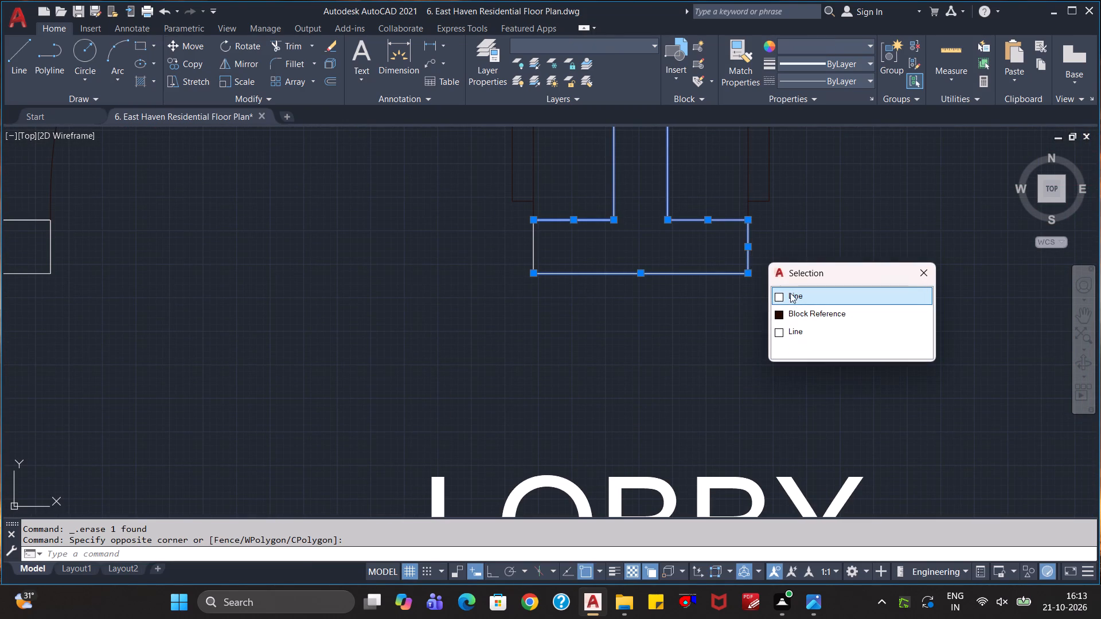
{"action": "left_click", "coordinate": [788, 331]}
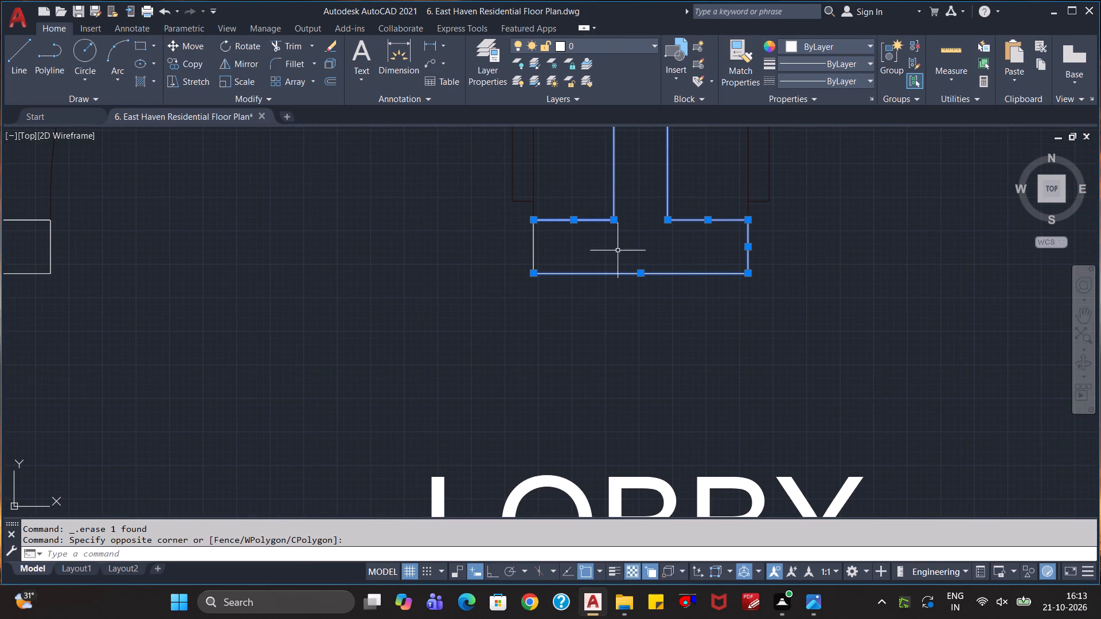
{"action": "left_click", "coordinate": [533, 255]}
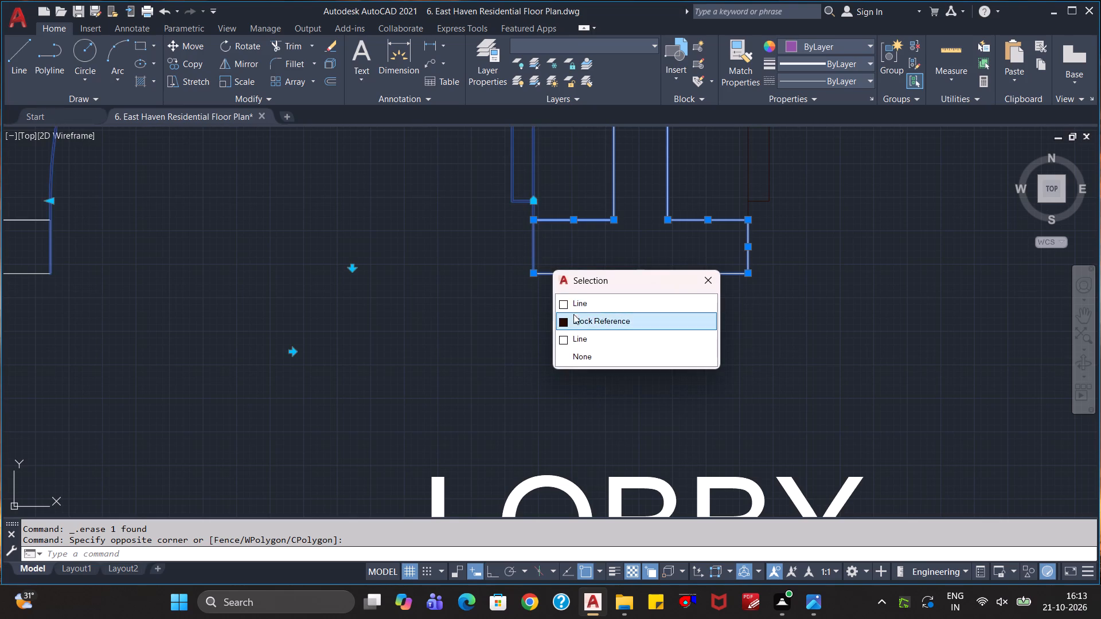
{"action": "left_click", "coordinate": [576, 333]}
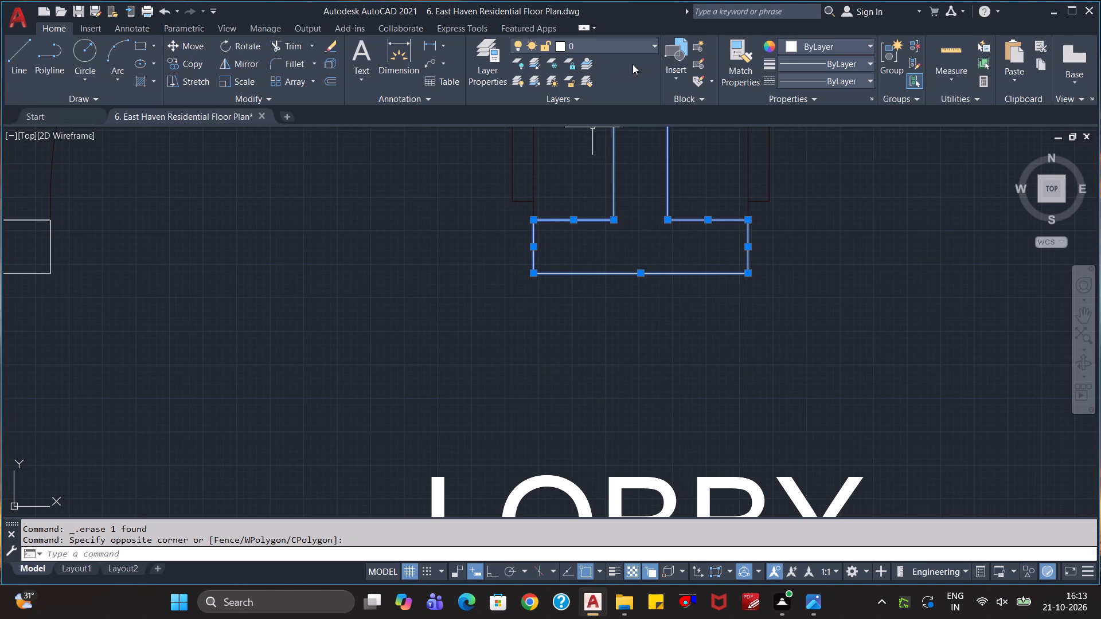
{"action": "left_click", "coordinate": [639, 48]}
{"action": "left_click", "coordinate": [601, 150]}
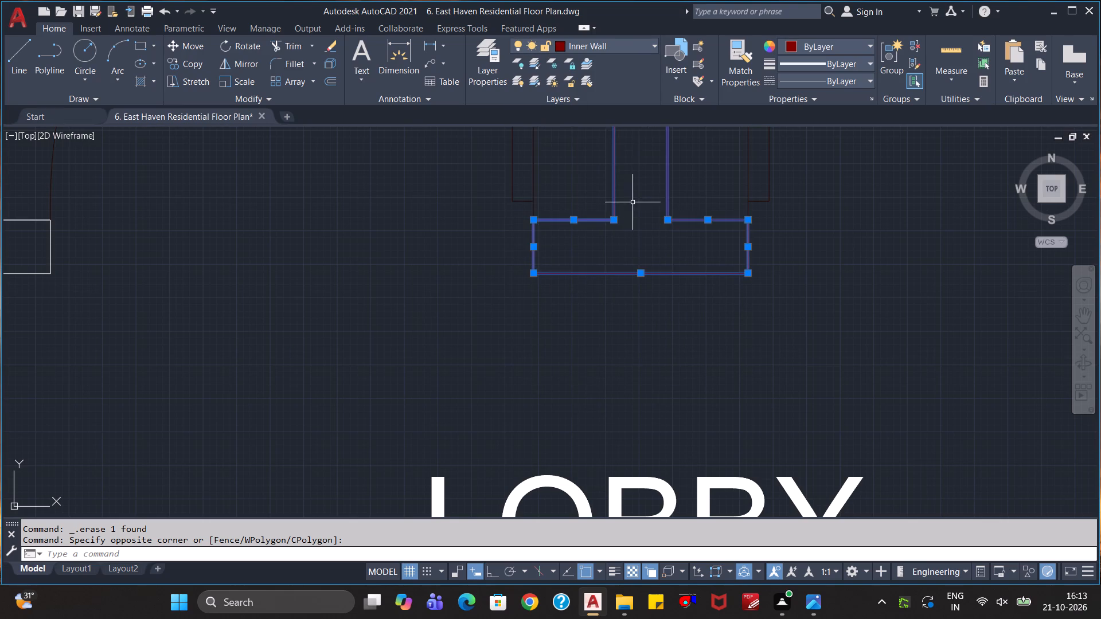
{"action": "scroll", "coordinate": [634, 250], "scroll_direction": "down", "scroll_amount": 2}
{"action": "key", "text": "Escape"}
Assign the wall between Bedroom-1 and its toilet, with the short toilet-door stub and the end line at the bedroom door, to the Inner Wall layer.
{"action": "scroll", "coordinate": [752, 303], "scroll_direction": "down", "scroll_amount": 2}
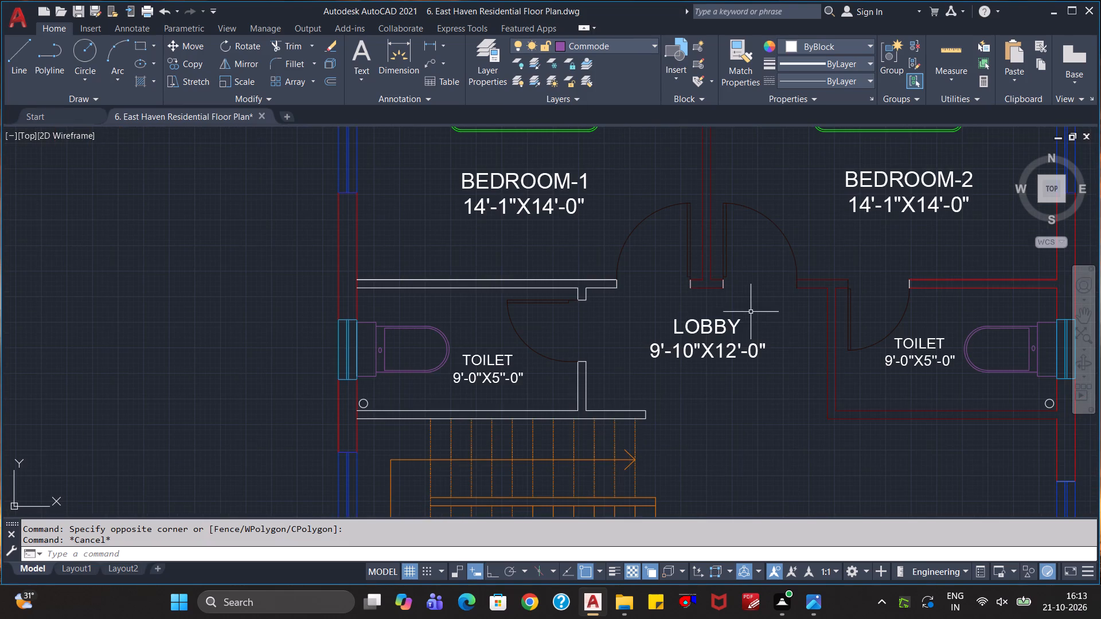
{"action": "scroll", "coordinate": [750, 324], "scroll_direction": "down", "scroll_amount": 1}
{"action": "middle_click_drag", "start_coordinate": [748, 245], "coordinate": [758, 346]}
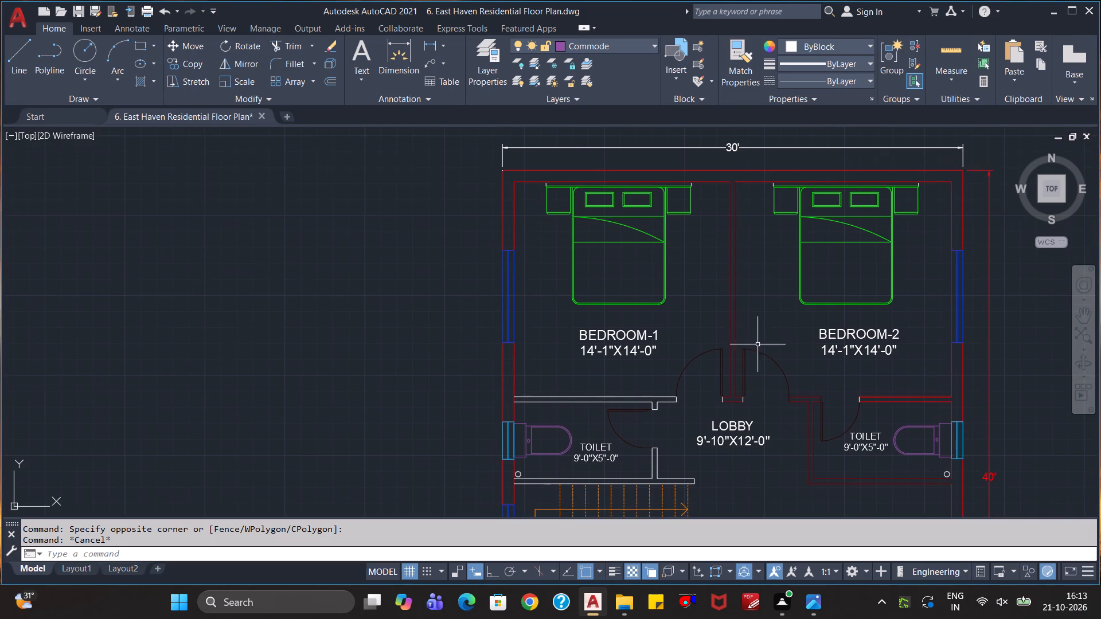
{"action": "scroll", "coordinate": [692, 420], "scroll_direction": "up", "scroll_amount": 3}
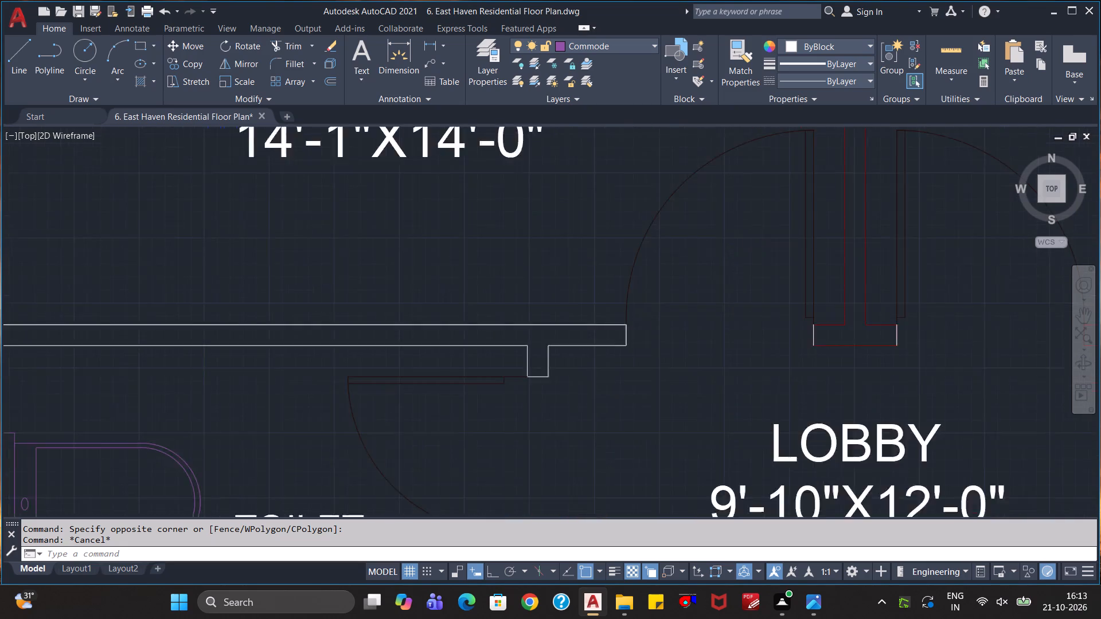
{"action": "scroll", "coordinate": [692, 420], "scroll_direction": "up", "scroll_amount": 1}
{"action": "left_click", "coordinate": [539, 236]}
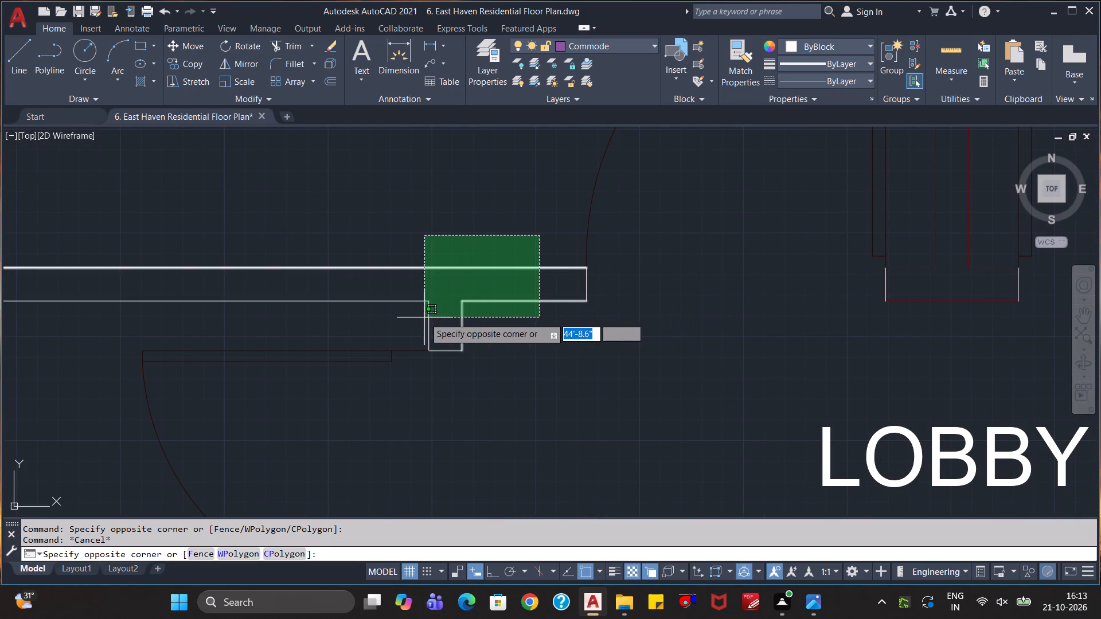
{"action": "left_click", "coordinate": [419, 318]}
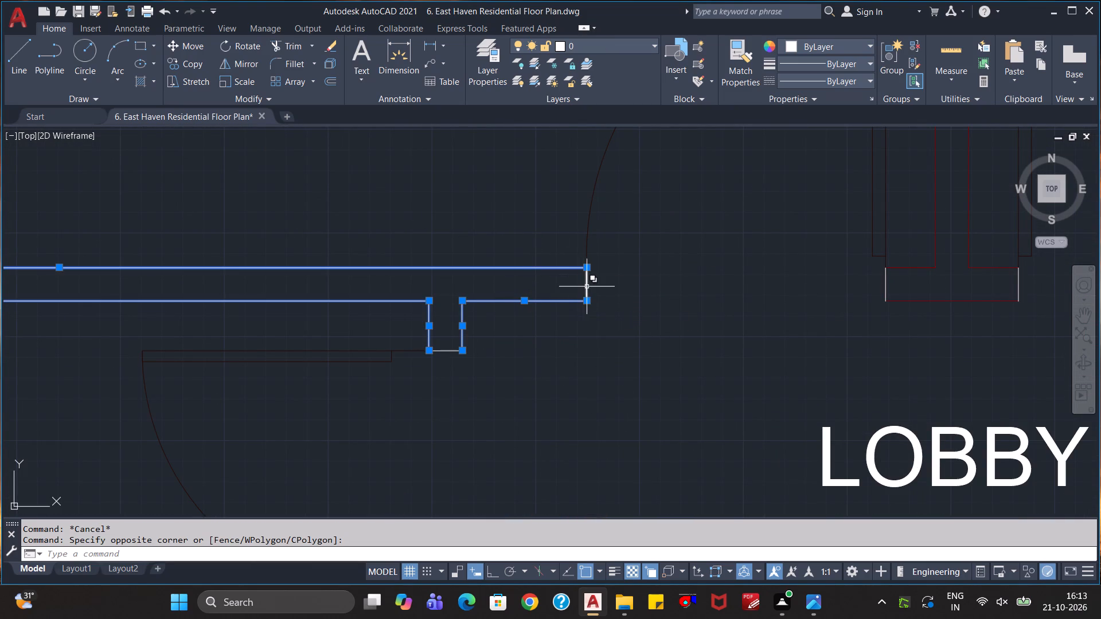
{"action": "left_click", "coordinate": [587, 288]}
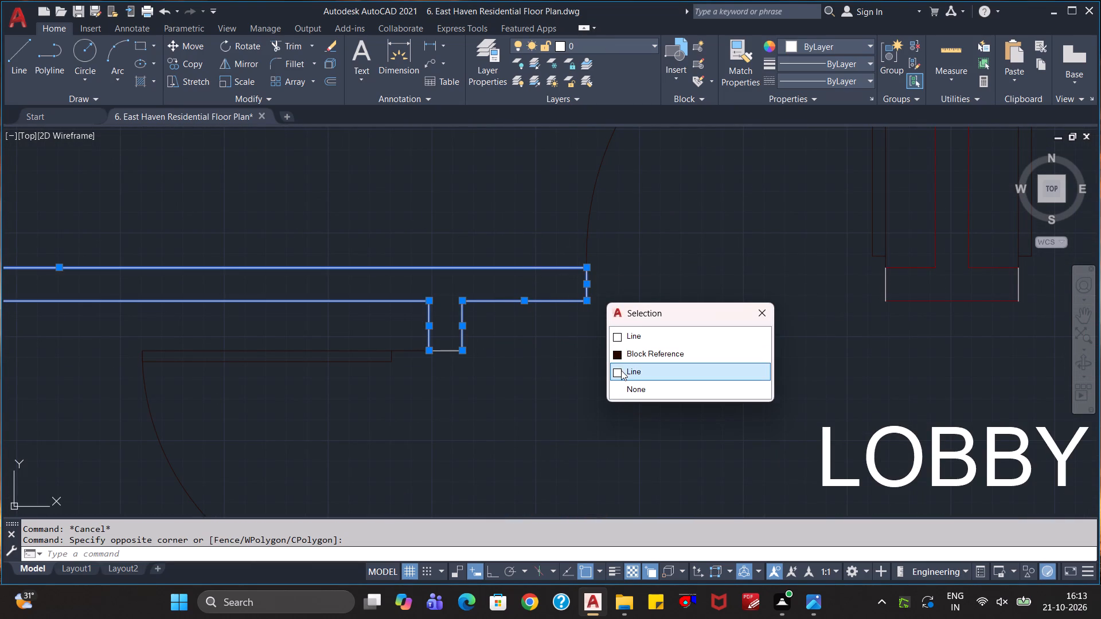
{"action": "left_click", "coordinate": [621, 370]}
{"action": "left_click", "coordinate": [622, 375]}
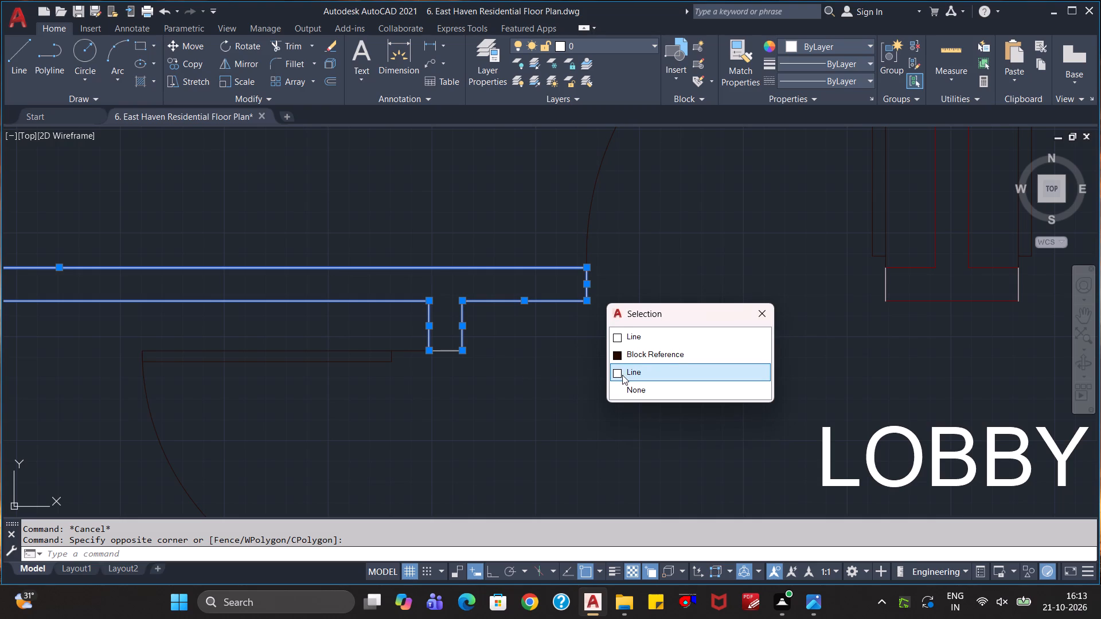
{"action": "scroll", "coordinate": [533, 396], "scroll_direction": "down", "scroll_amount": 2}
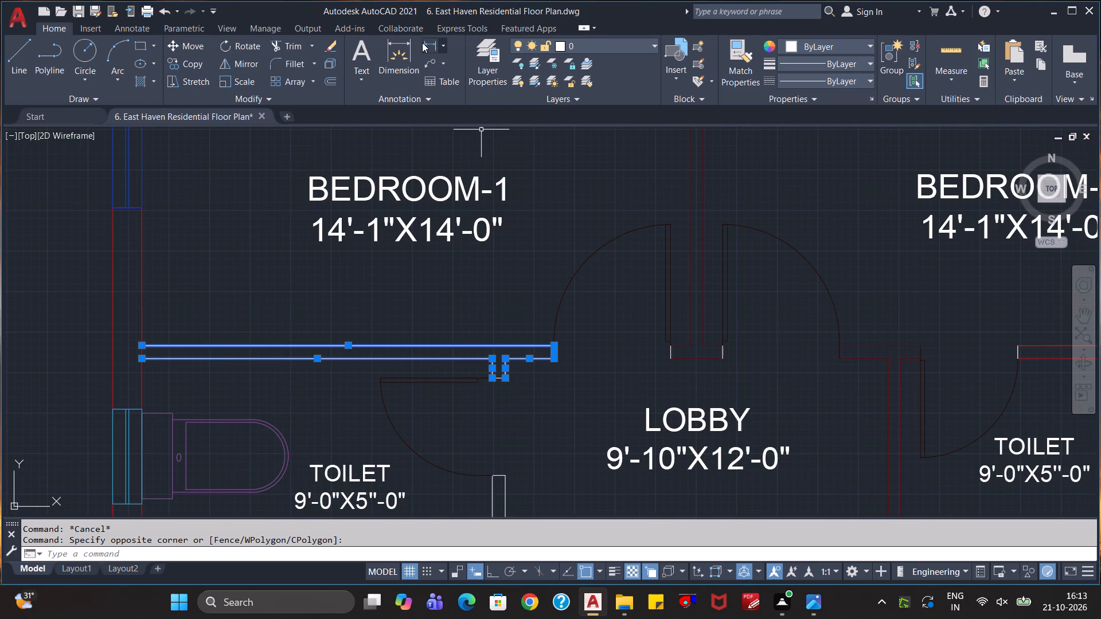
{"action": "left_click", "coordinate": [564, 45]}
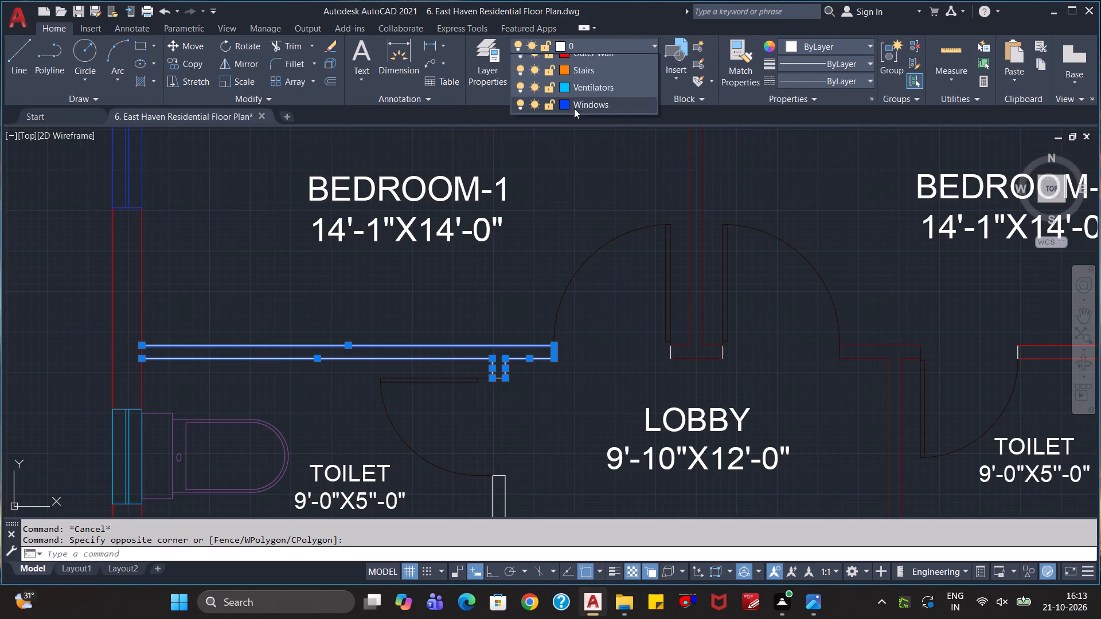
{"action": "left_click", "coordinate": [588, 143]}
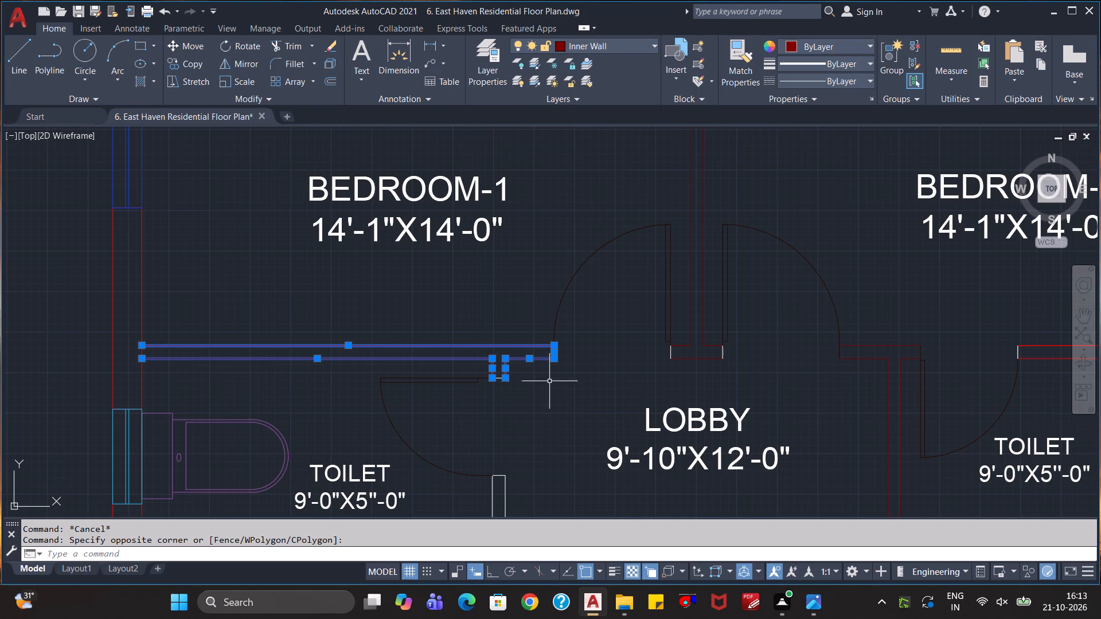
{"action": "key", "text": "Escape"}
Delete the duplicate white end lines on both sides of the T-shaped wall end between the two bedroom doors.
{"action": "scroll", "coordinate": [626, 391], "scroll_direction": "up", "scroll_amount": 1}
{"action": "left_click", "coordinate": [697, 329]}
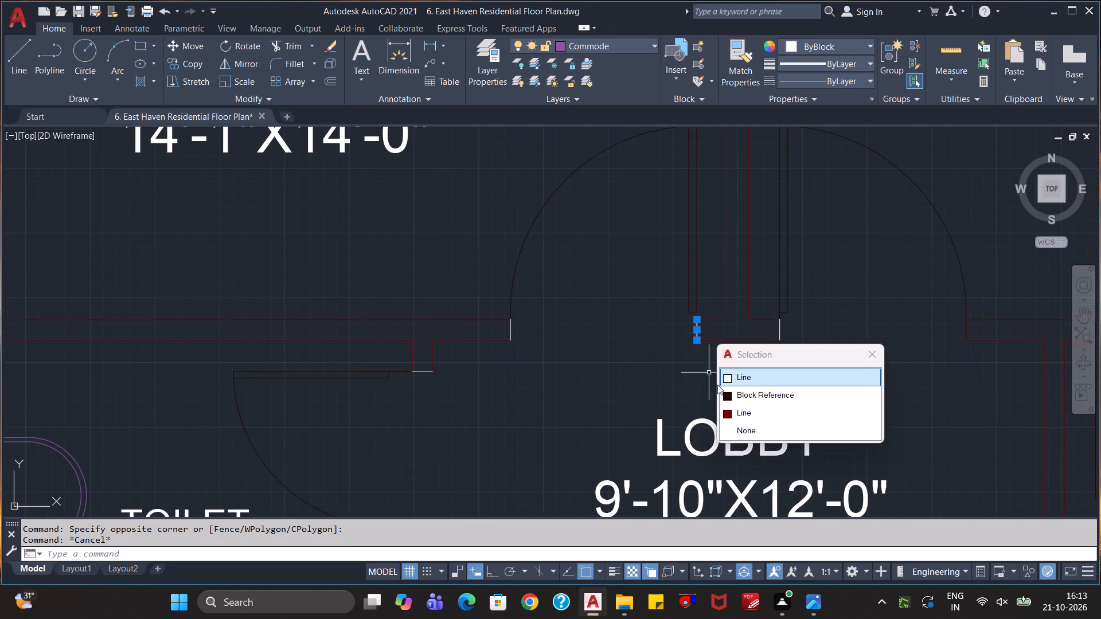
{"action": "left_click", "coordinate": [751, 378]}
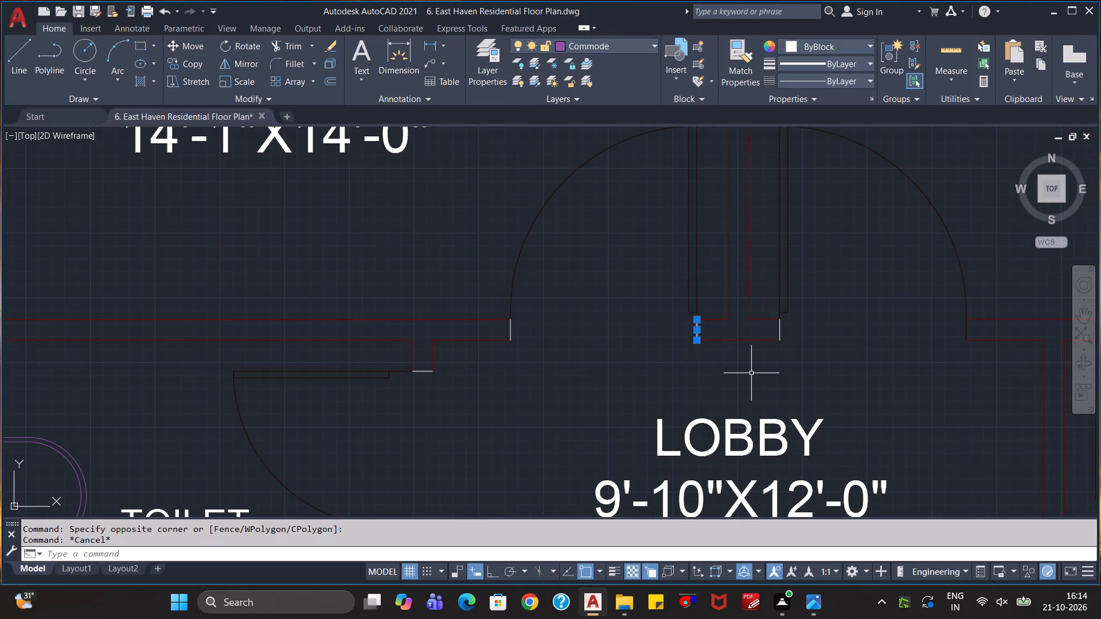
{"action": "key", "text": "Delete"}
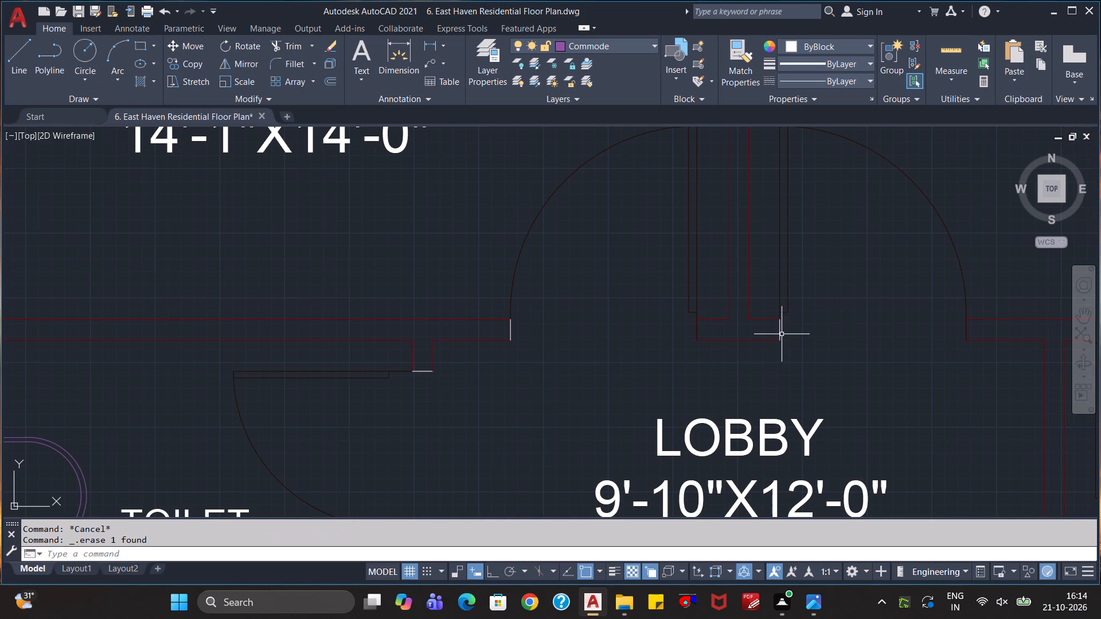
{"action": "left_click", "coordinate": [781, 334]}
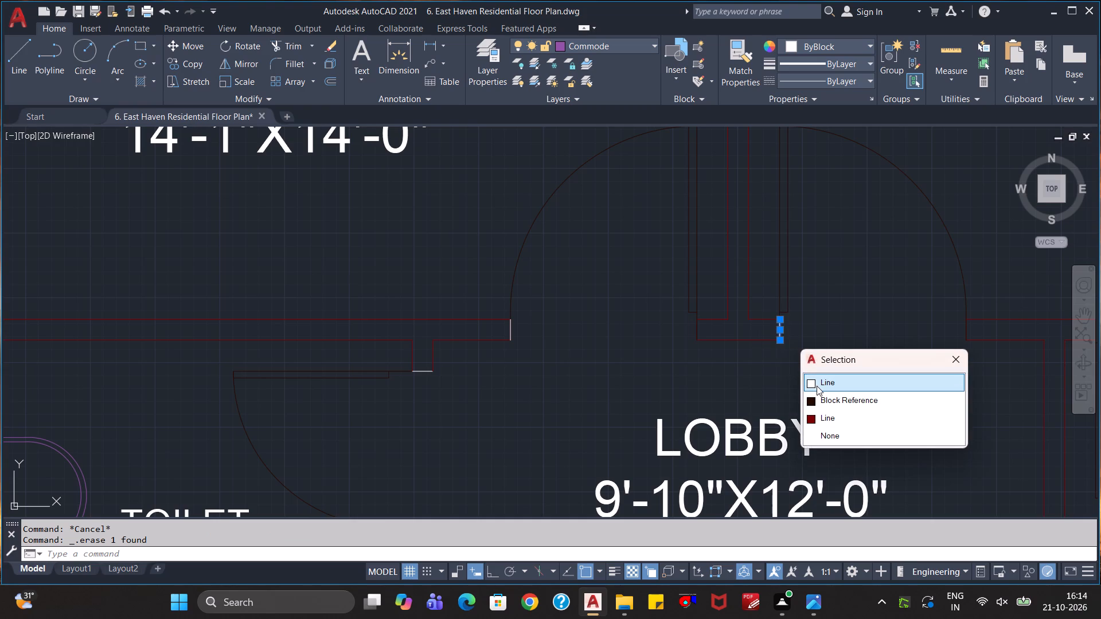
{"action": "left_click", "coordinate": [817, 386]}
{"action": "key", "text": "Delete"}
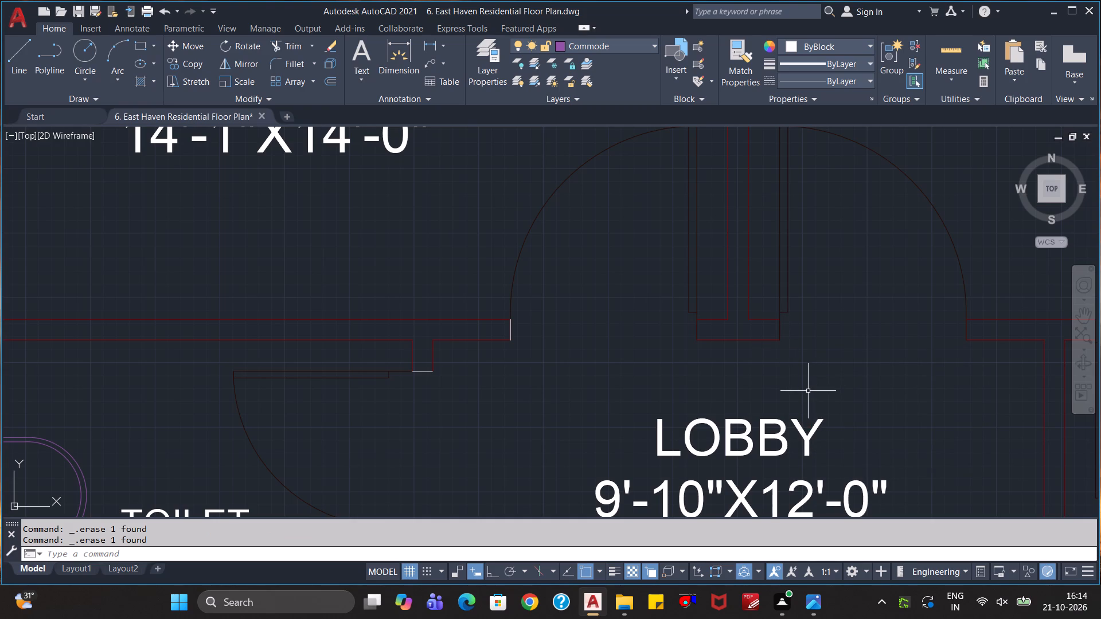
Delete the duplicate white end line of the Bedroom-1 toilet wall at the Bedroom-1 door.
{"action": "left_click", "coordinate": [510, 332]}
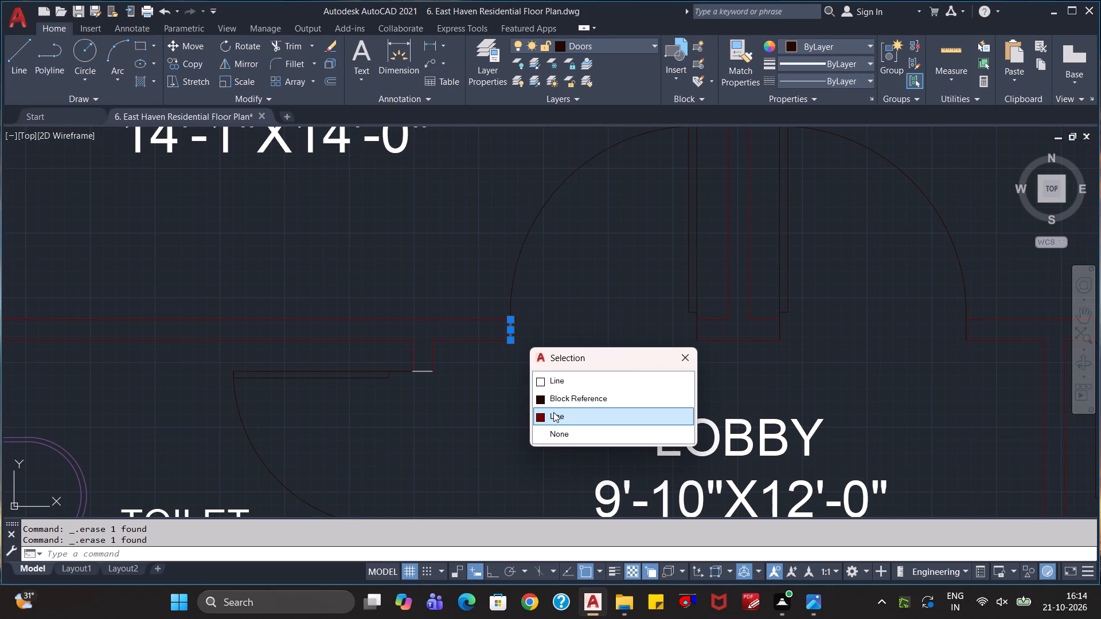
{"action": "left_click", "coordinate": [560, 380]}
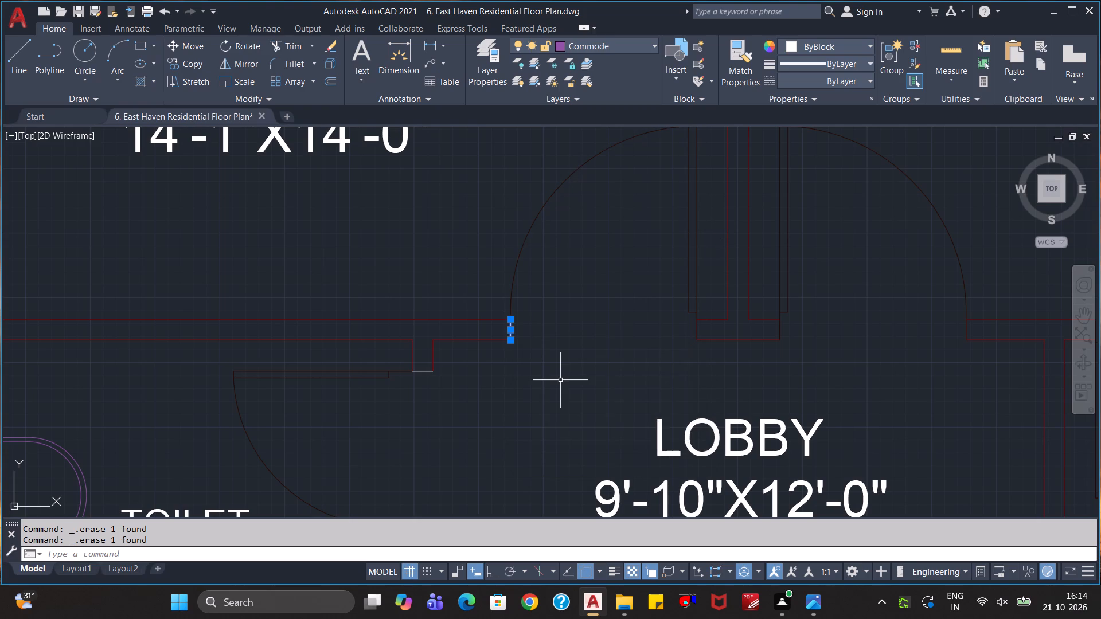
{"action": "key", "text": "Delete"}
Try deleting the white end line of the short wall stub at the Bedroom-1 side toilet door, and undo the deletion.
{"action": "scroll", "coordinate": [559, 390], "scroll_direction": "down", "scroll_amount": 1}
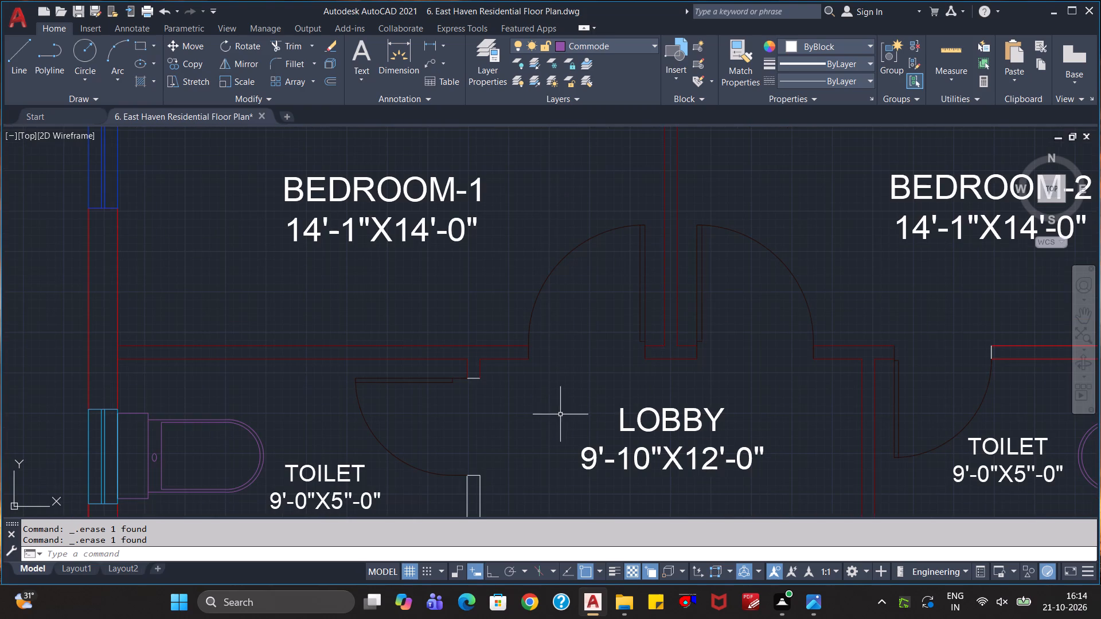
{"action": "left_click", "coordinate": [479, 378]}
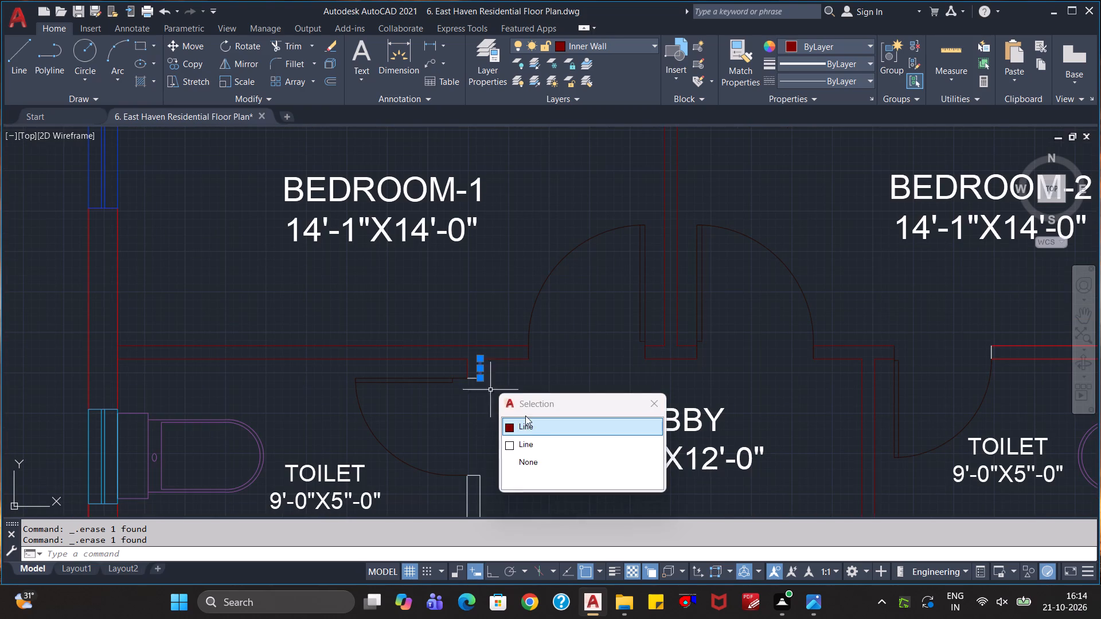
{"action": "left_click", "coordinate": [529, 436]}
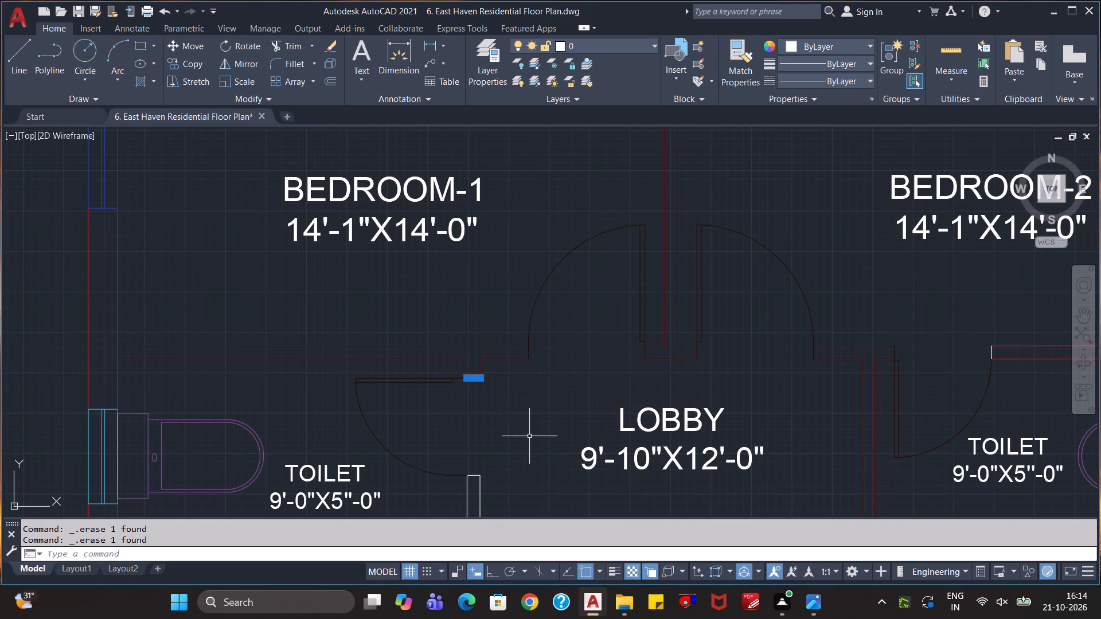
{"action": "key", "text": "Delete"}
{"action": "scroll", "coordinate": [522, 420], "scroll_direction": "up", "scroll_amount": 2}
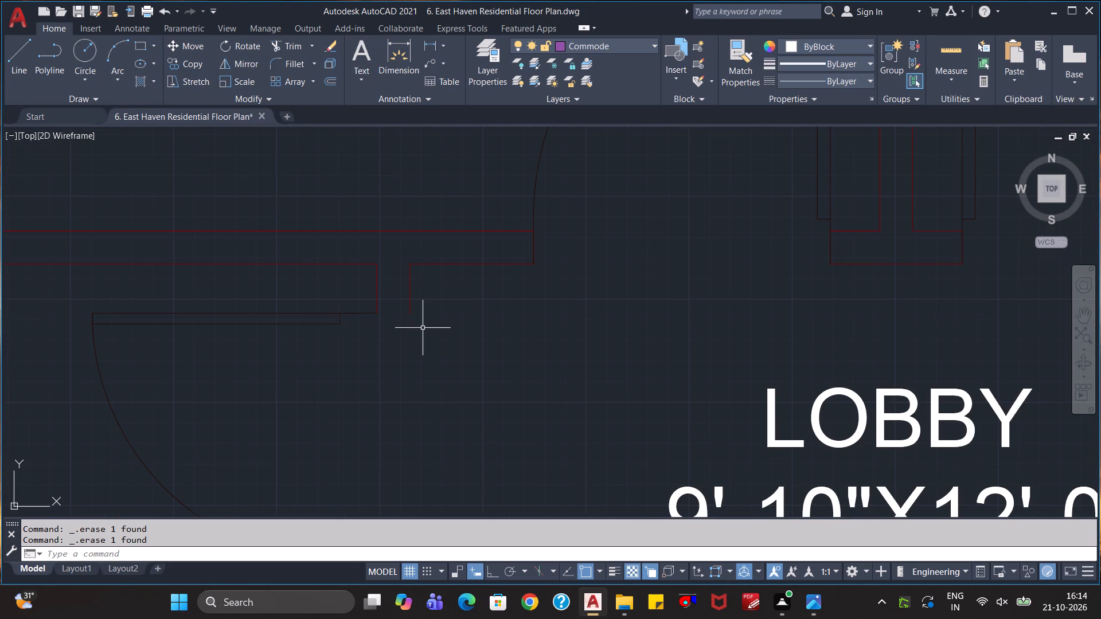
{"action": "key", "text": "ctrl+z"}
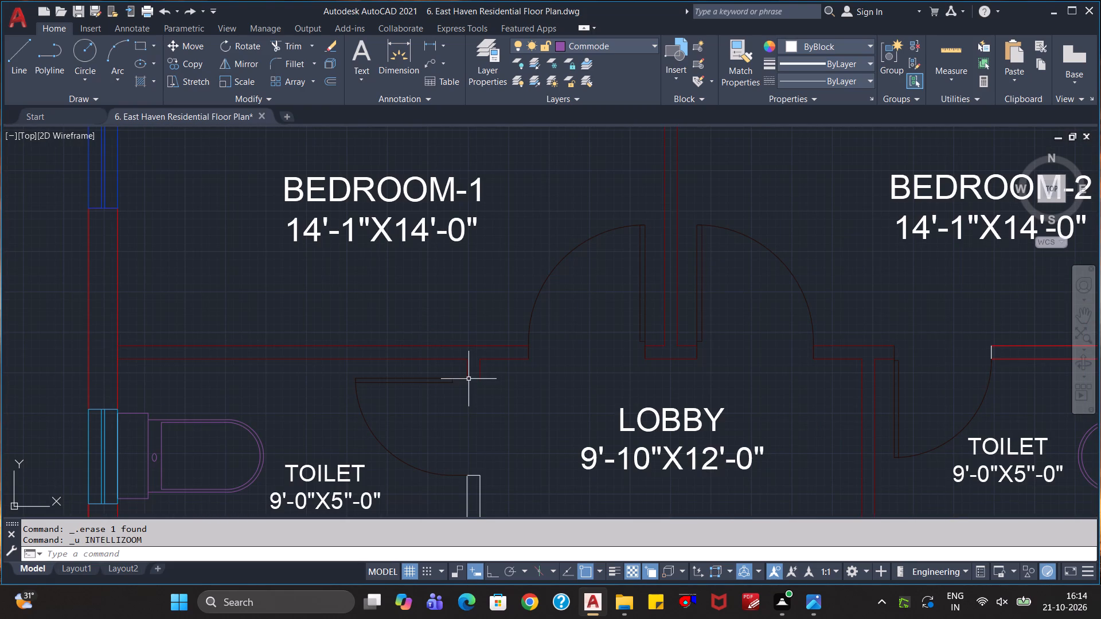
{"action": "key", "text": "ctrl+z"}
Assign the white end line of the wall stub at the Bedroom-1 side toilet door to the Inner Wall layer.
{"action": "scroll", "coordinate": [486, 387], "scroll_direction": "up", "scroll_amount": 2}
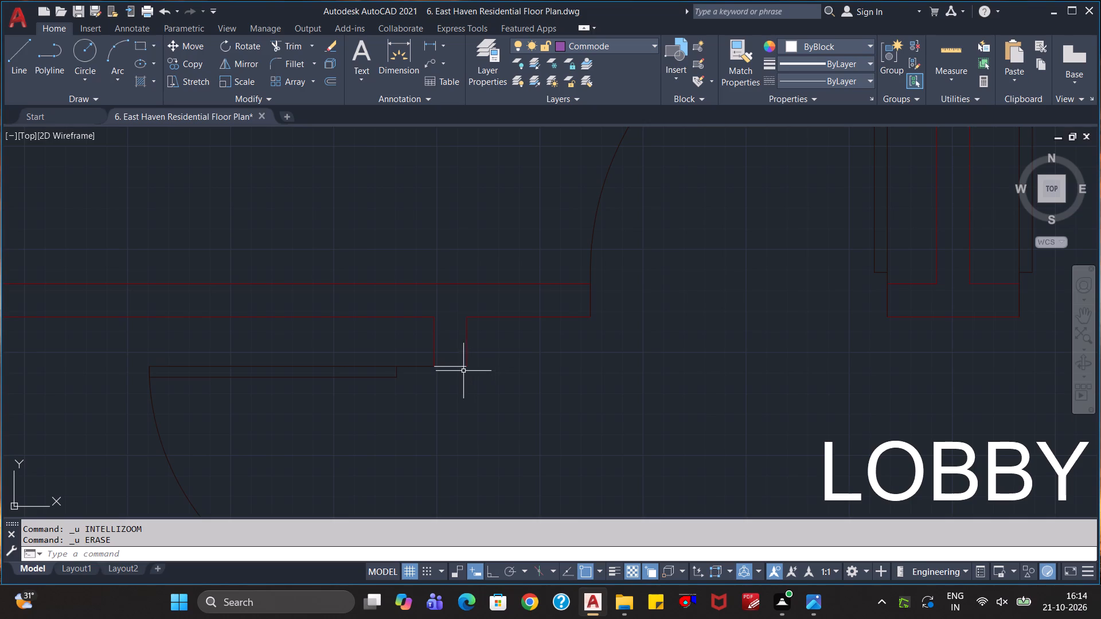
{"action": "left_click", "coordinate": [456, 369]}
{"action": "left_click", "coordinate": [639, 48]}
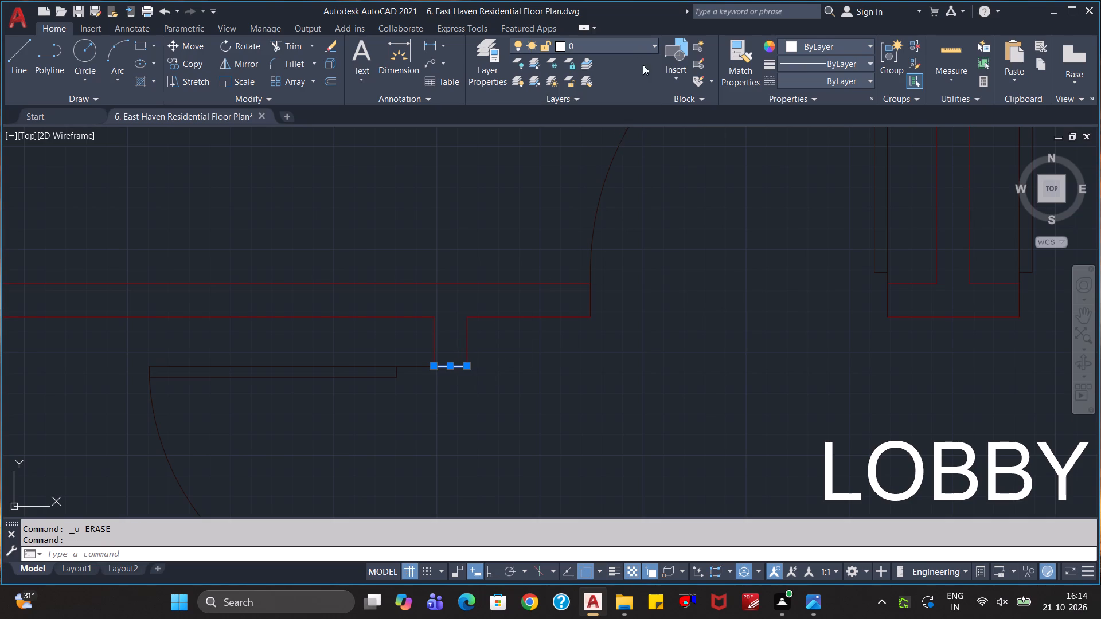
{"action": "left_click", "coordinate": [609, 146]}
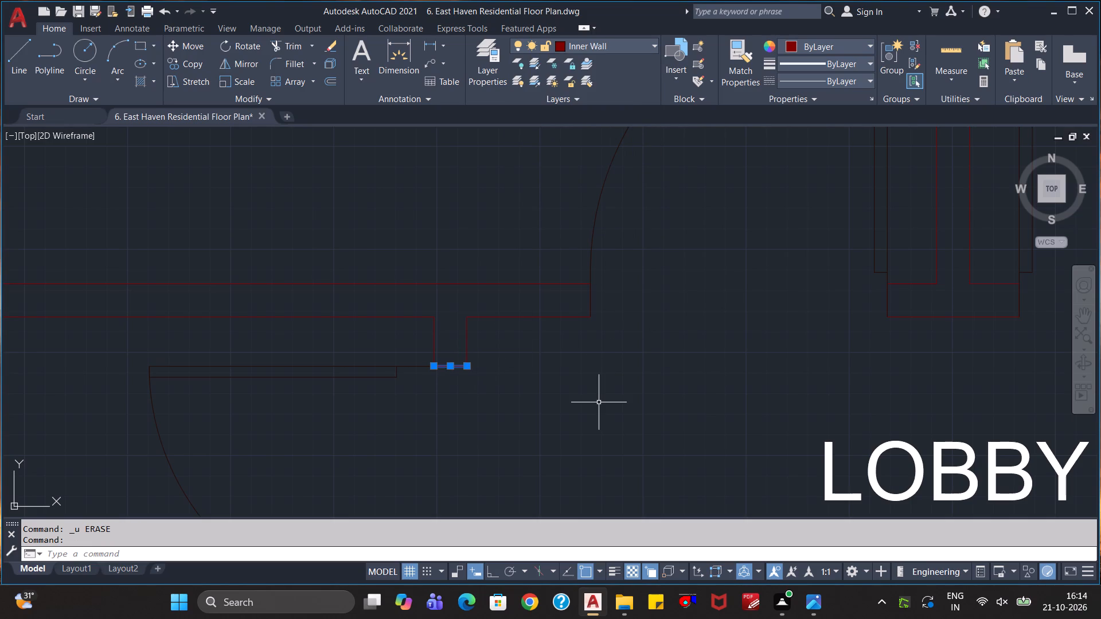
{"action": "key", "text": "Escape"}
Assign the wall between the Bedroom-1 side toilet and the stairs, with its toilet-door branch and both end lines, to the Inner Wall layer.
{"action": "scroll", "coordinate": [594, 415], "scroll_direction": "down", "scroll_amount": 2}
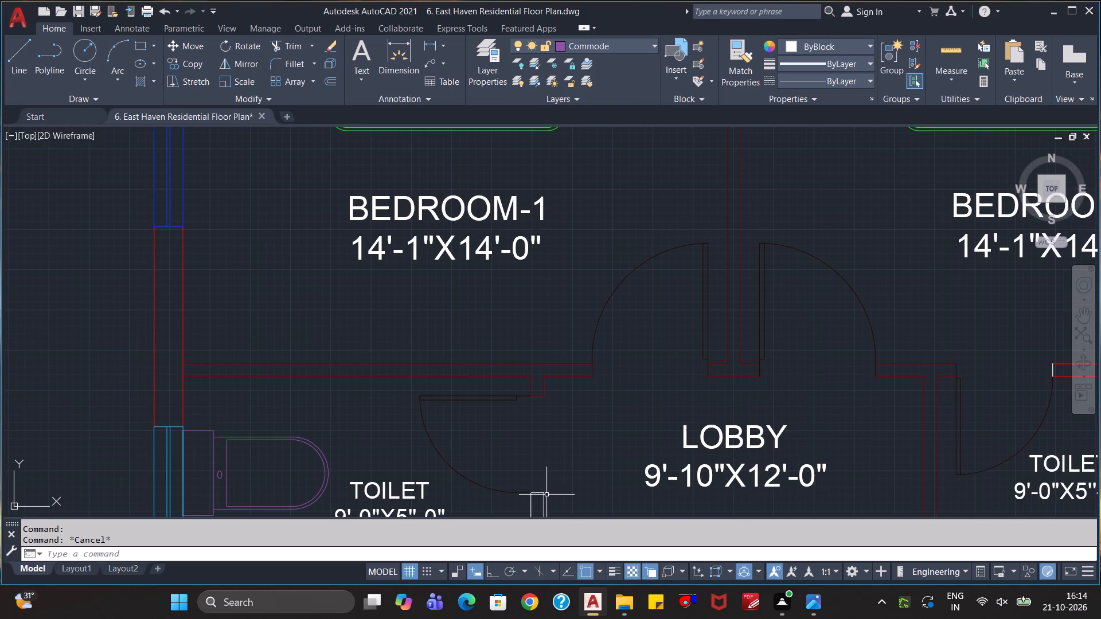
{"action": "scroll", "coordinate": [546, 495], "scroll_direction": "up", "scroll_amount": 3}
{"action": "left_click", "coordinate": [517, 490]}
{"action": "scroll", "coordinate": [650, 440], "scroll_direction": "down", "scroll_amount": 1}
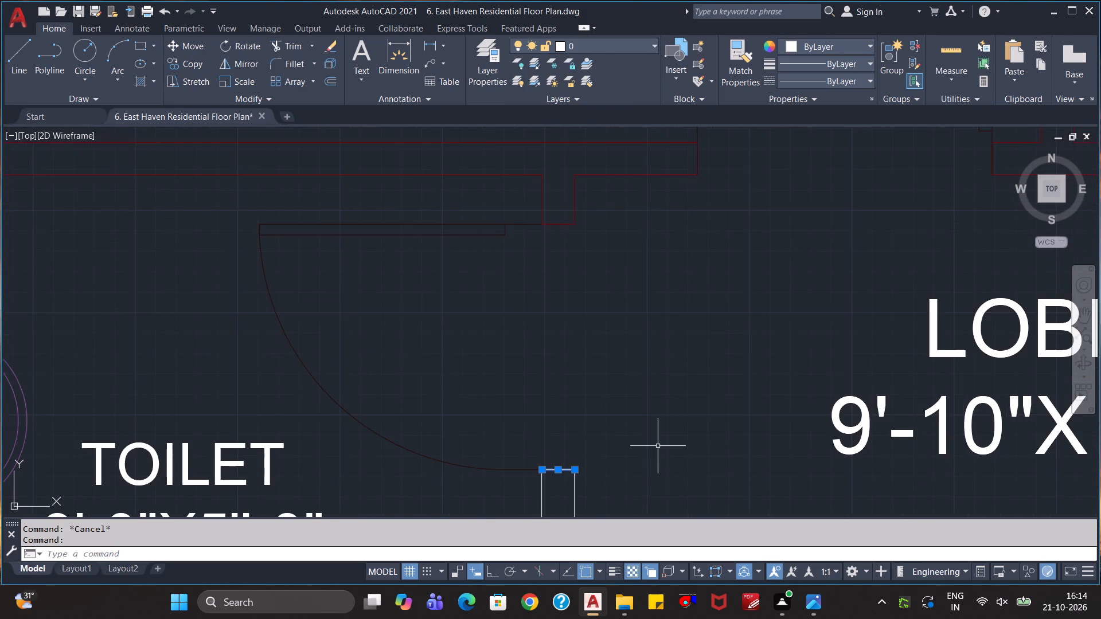
{"action": "middle_click_drag", "start_coordinate": [658, 446], "coordinate": [708, 241]}
{"action": "left_click", "coordinate": [700, 351]}
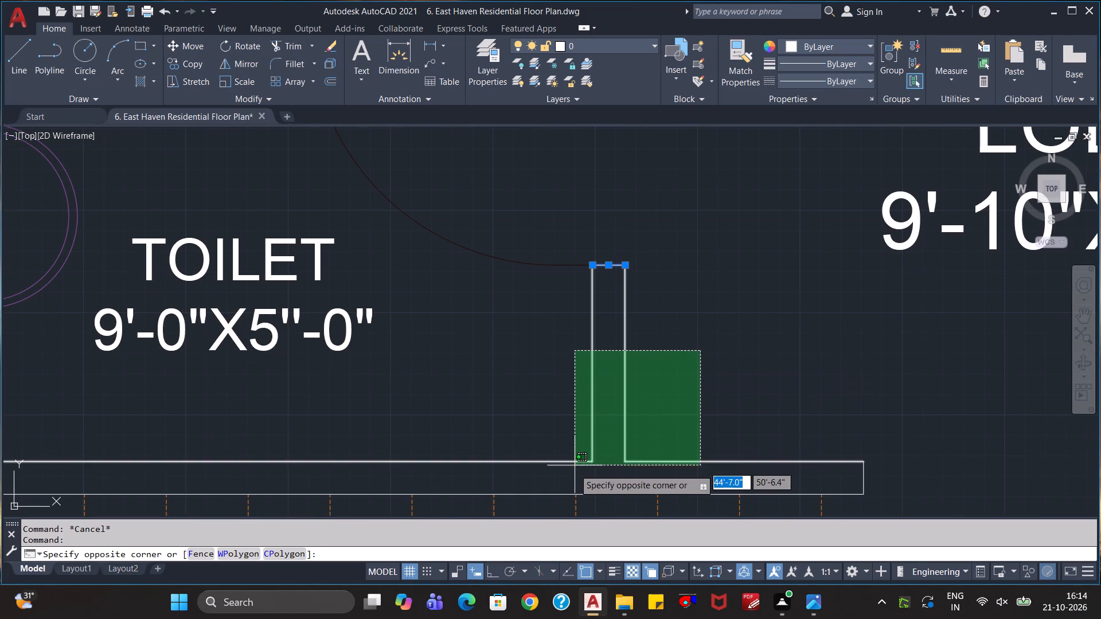
{"action": "left_click", "coordinate": [575, 481]}
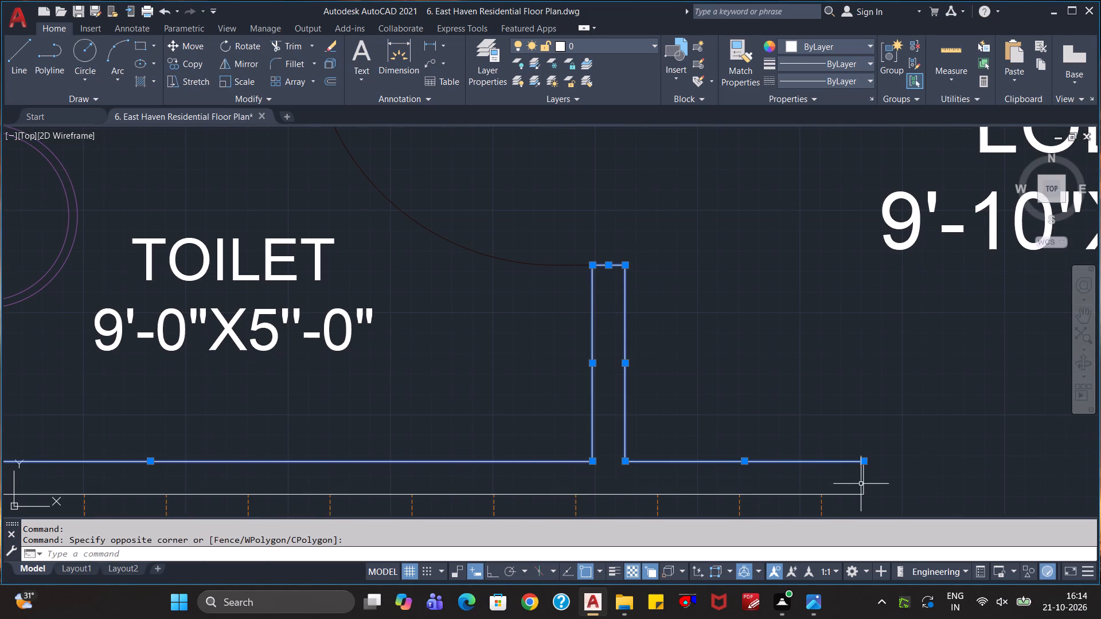
{"action": "left_click", "coordinate": [865, 483]}
{"action": "left_click", "coordinate": [846, 494]}
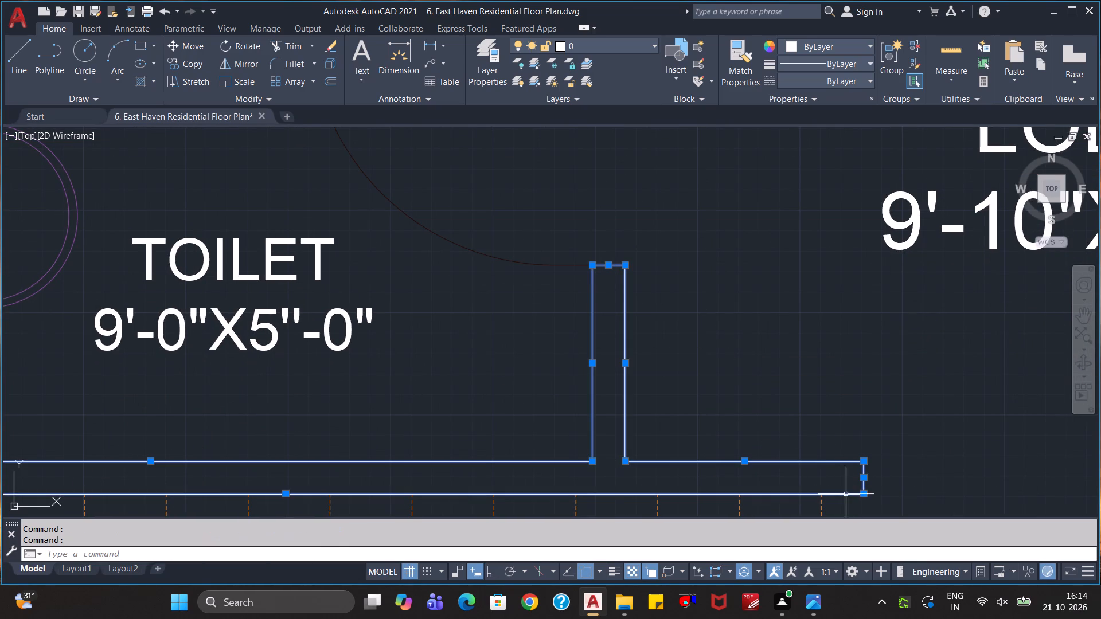
{"action": "scroll", "coordinate": [769, 375], "scroll_direction": "down", "scroll_amount": 2}
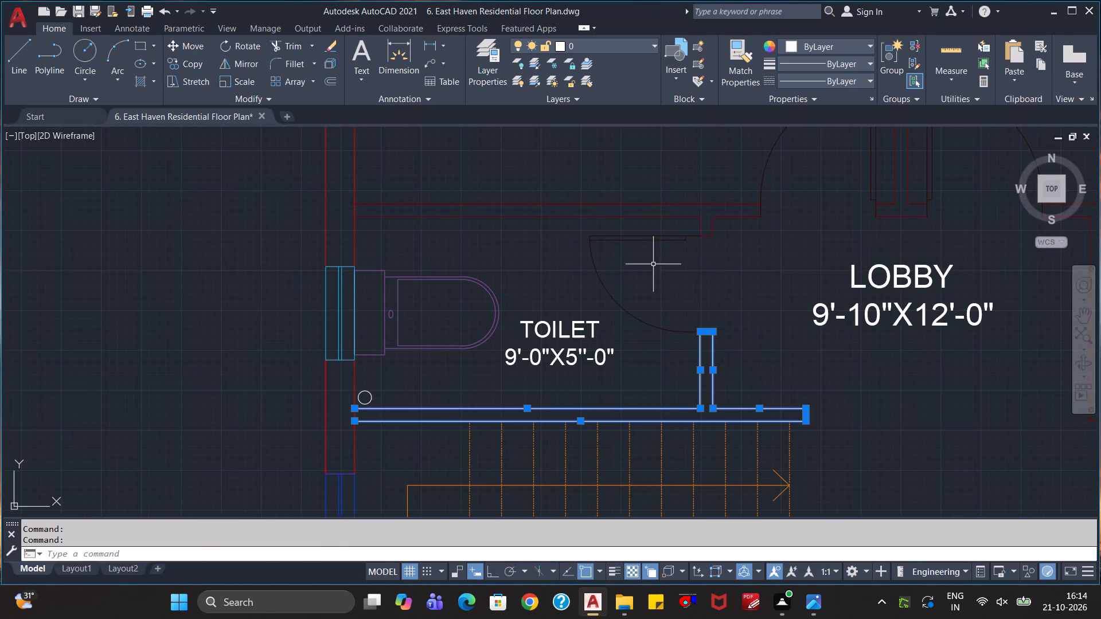
{"action": "left_click", "coordinate": [639, 46]}
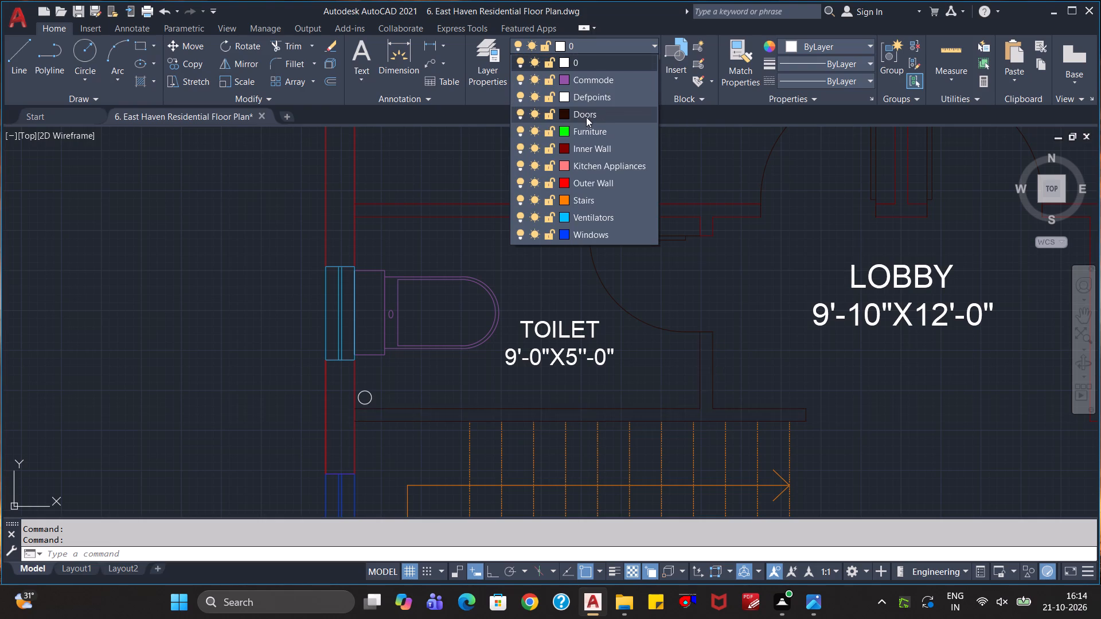
{"action": "left_click", "coordinate": [583, 147]}
{"action": "key", "text": "Escape"}
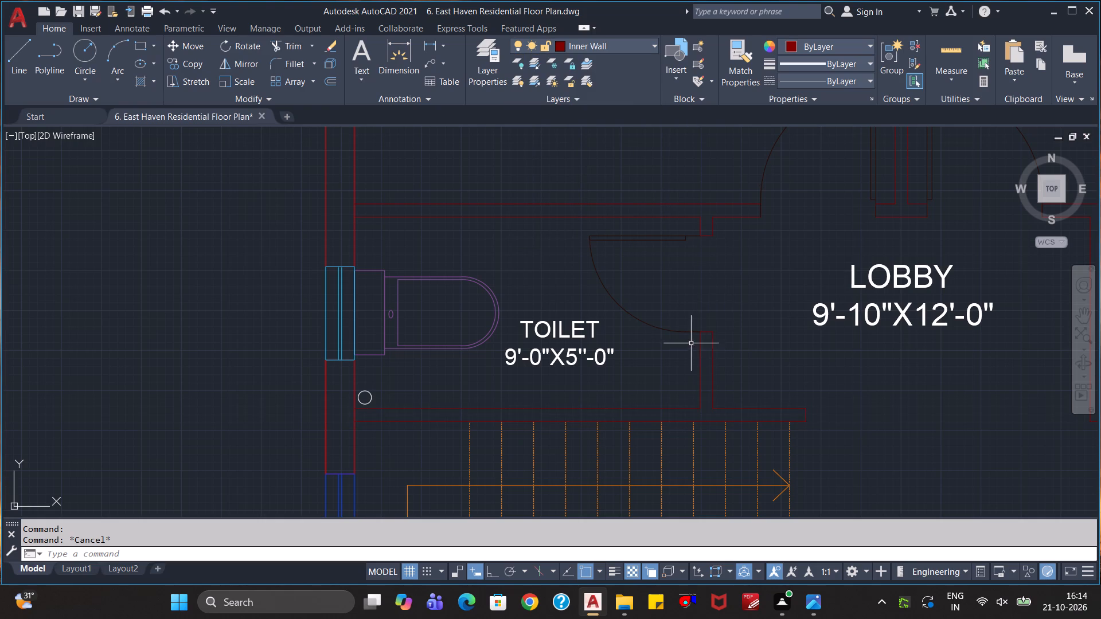
Trim the outer wall's inner line where the two horizontal walls of the Bedroom-1 side toilet meet it.
{"action": "scroll", "coordinate": [430, 387], "scroll_direction": "up", "scroll_amount": 2}
{"action": "type", "text": "TR"}
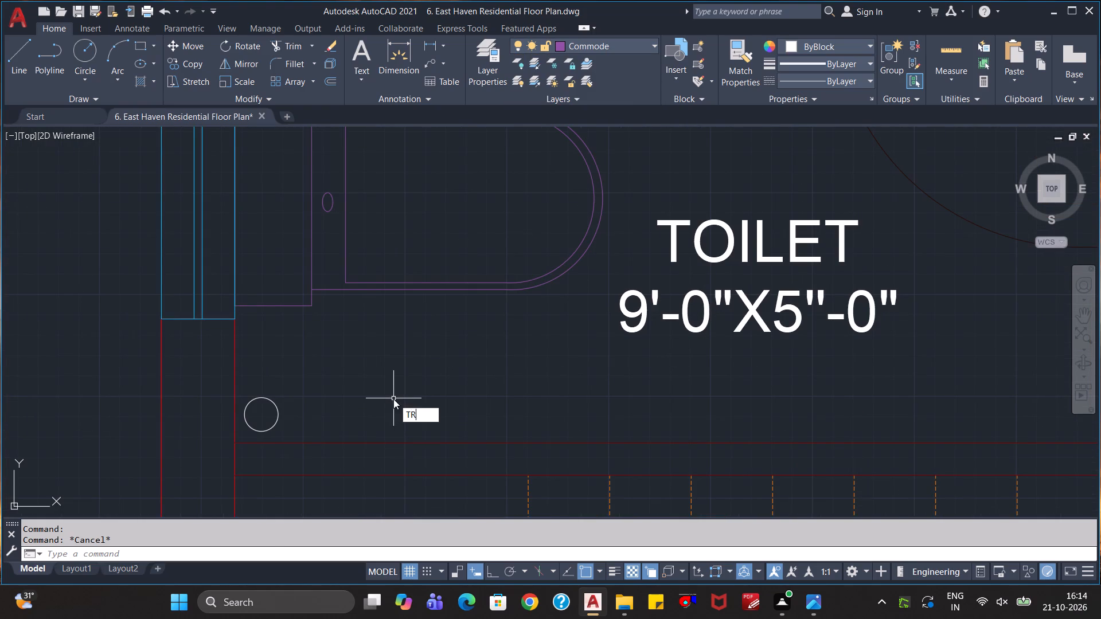
{"action": "key", "text": "Return"}
{"action": "left_click", "coordinate": [266, 453]}
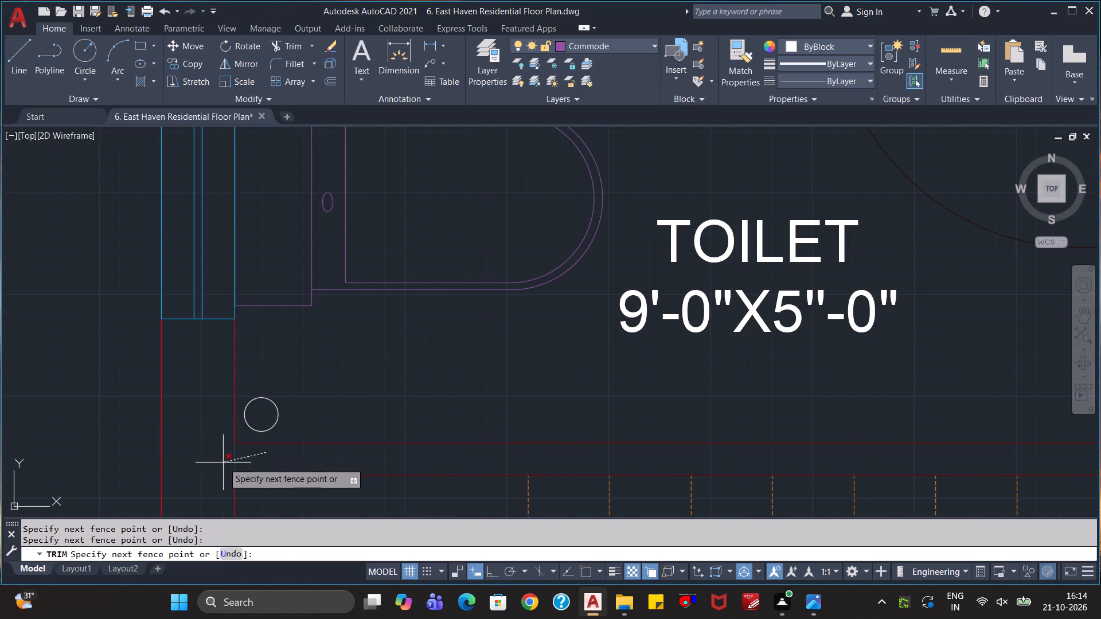
{"action": "left_click", "coordinate": [223, 463]}
{"action": "scroll", "coordinate": [366, 431], "scroll_direction": "down", "scroll_amount": 2}
{"action": "scroll", "coordinate": [335, 248], "scroll_direction": "up", "scroll_amount": 2}
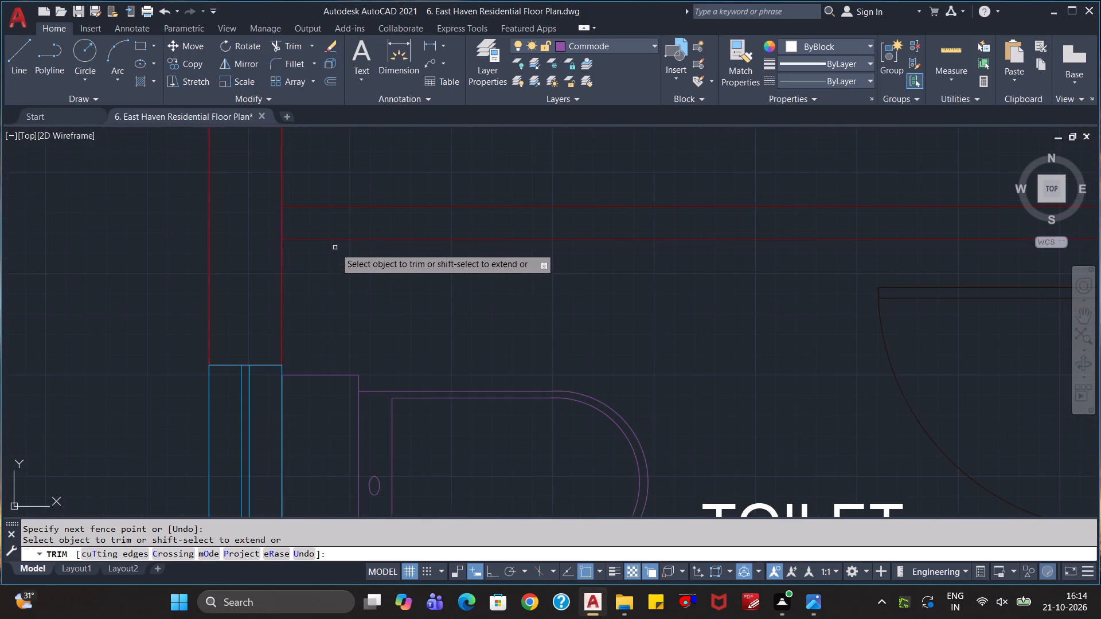
{"action": "left_click", "coordinate": [294, 222]}
{"action": "left_click", "coordinate": [262, 221]}
{"action": "scroll", "coordinate": [362, 276], "scroll_direction": "down", "scroll_amount": 2}
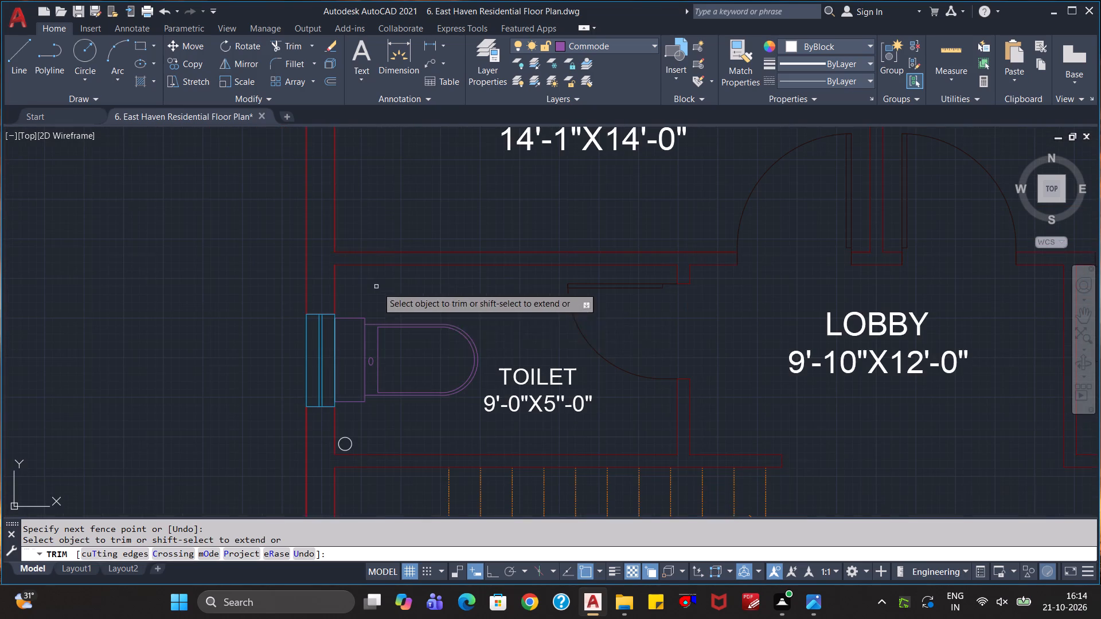
{"action": "key", "text": "Escape"}
{"action": "key", "text": "Escape"}
Assign the wall stub beside the crockery, the adjoining white wall and end lines below the stairs, and the living hall wall's end line to Inner Wall.
{"action": "scroll", "coordinate": [483, 342], "scroll_direction": "down", "scroll_amount": 1}
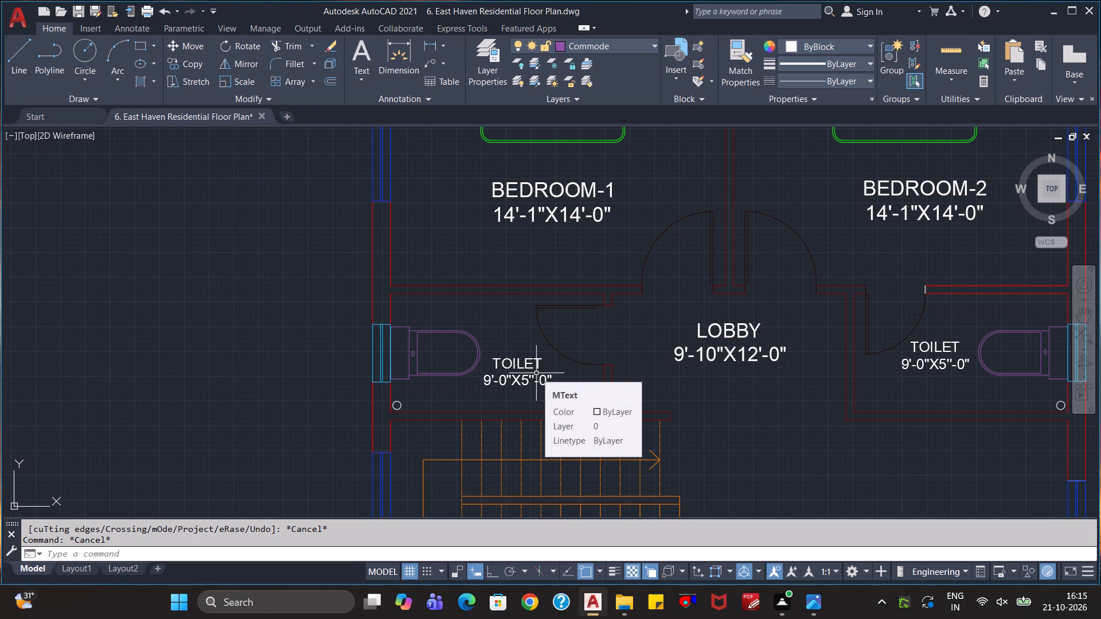
{"action": "scroll", "coordinate": [539, 373], "scroll_direction": "down", "scroll_amount": 2}
{"action": "scroll", "coordinate": [541, 362], "scroll_direction": "up", "scroll_amount": 1}
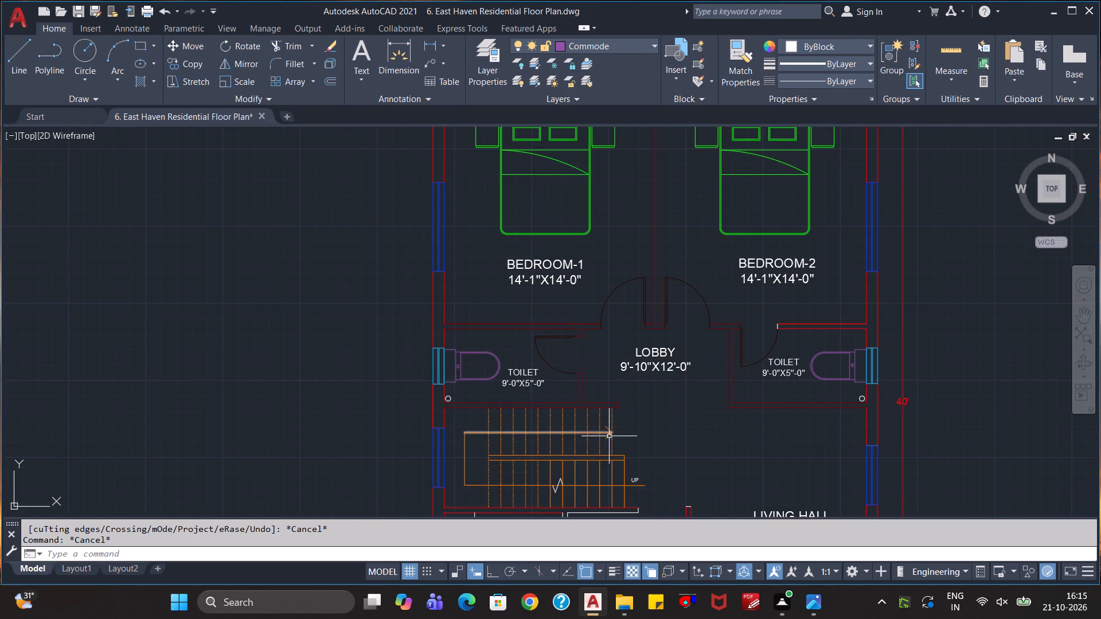
{"action": "middle_click_drag", "start_coordinate": [671, 456], "coordinate": [602, 370]}
{"action": "scroll", "coordinate": [554, 455], "scroll_direction": "up", "scroll_amount": 2}
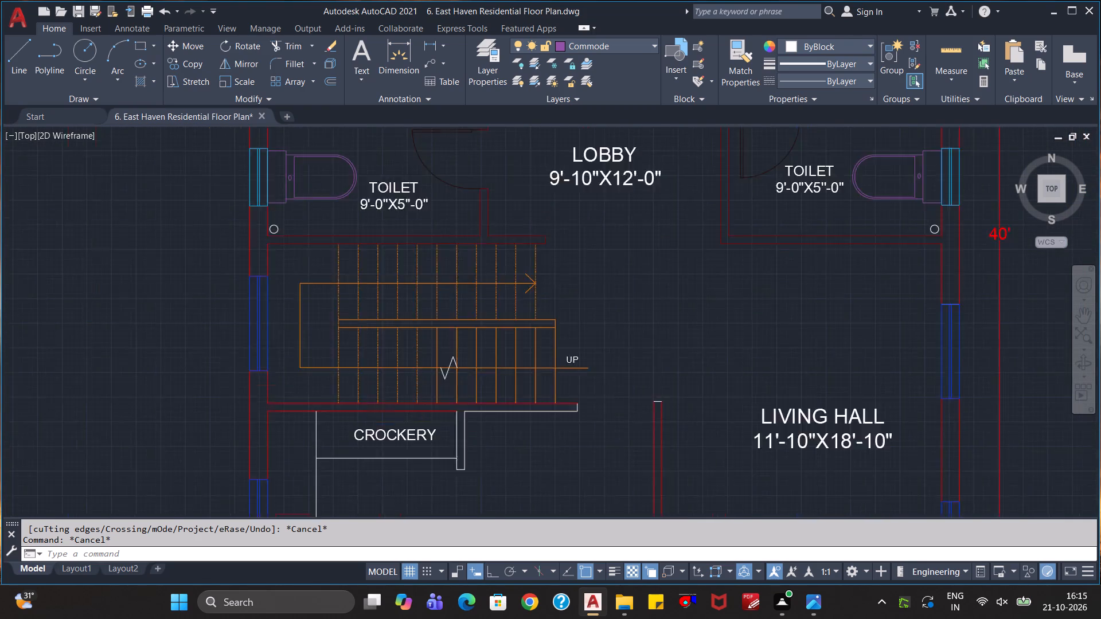
{"action": "key", "text": "Escape"}
{"action": "key", "text": "Escape"}
{"action": "left_click", "coordinate": [495, 447]}
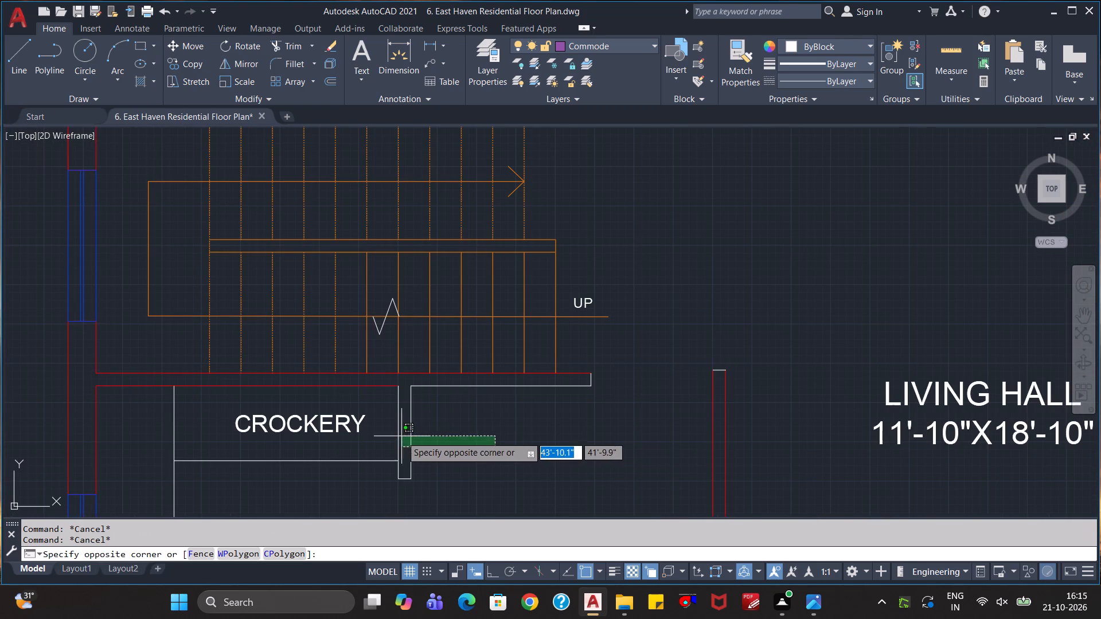
{"action": "left_click", "coordinate": [398, 425]}
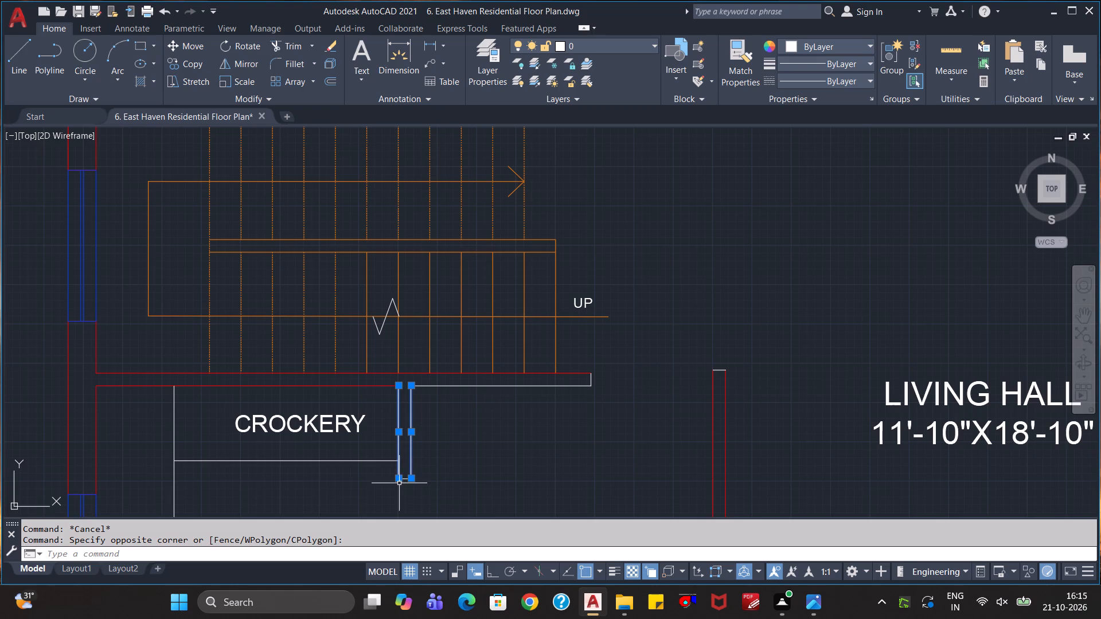
{"action": "left_click", "coordinate": [407, 480]}
{"action": "left_click", "coordinate": [608, 389]}
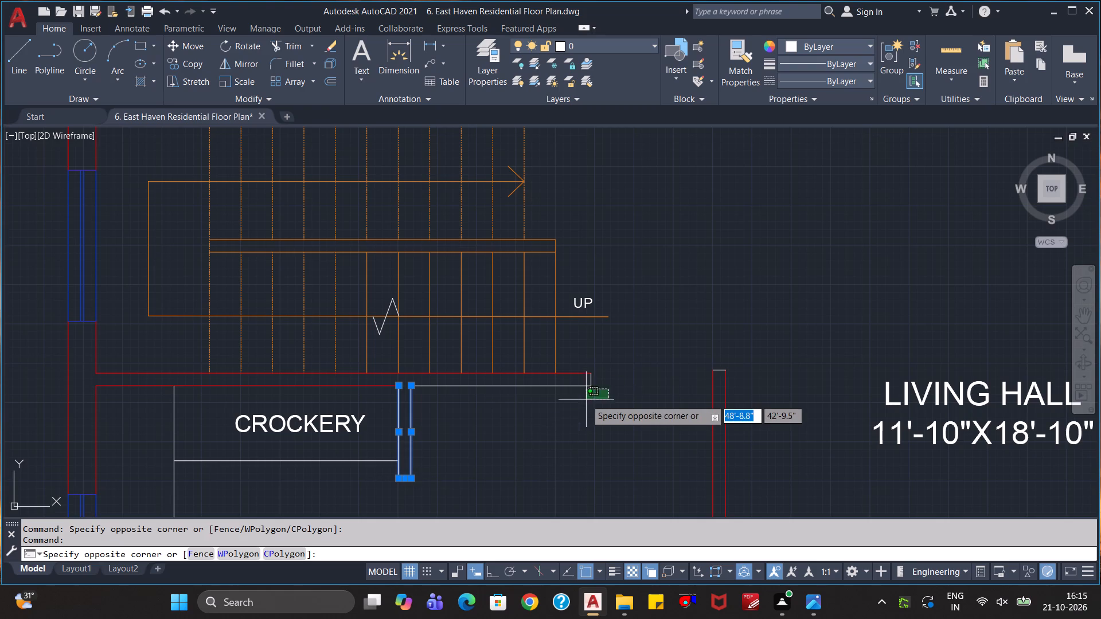
{"action": "left_click", "coordinate": [580, 383]}
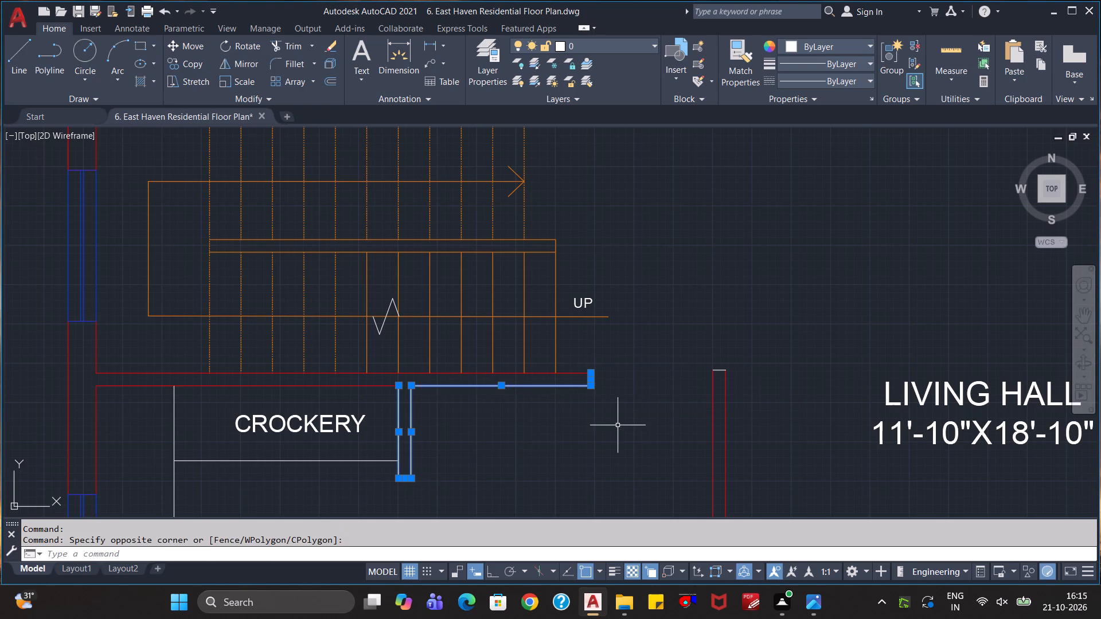
{"action": "left_click", "coordinate": [723, 370]}
{"action": "left_click", "coordinate": [583, 44]}
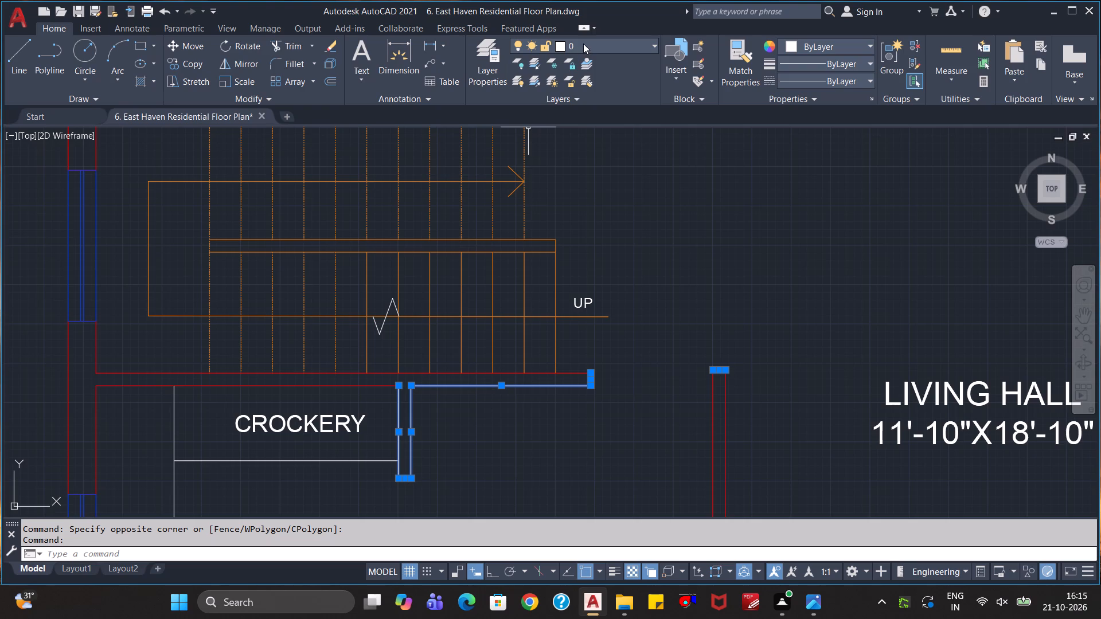
{"action": "left_click", "coordinate": [626, 149]}
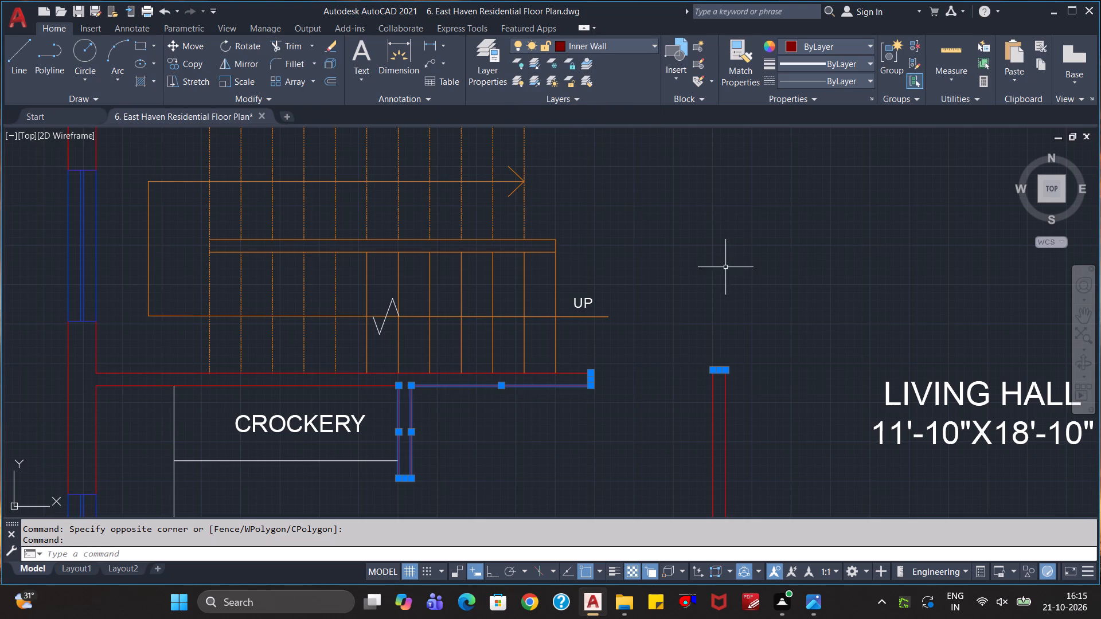
{"action": "key", "text": "Escape"}
Assign both long lines of the wall between the stairs and the kitchen's crockery area to the Inner Wall layer.
{"action": "scroll", "coordinate": [767, 295], "scroll_direction": "down", "scroll_amount": 1}
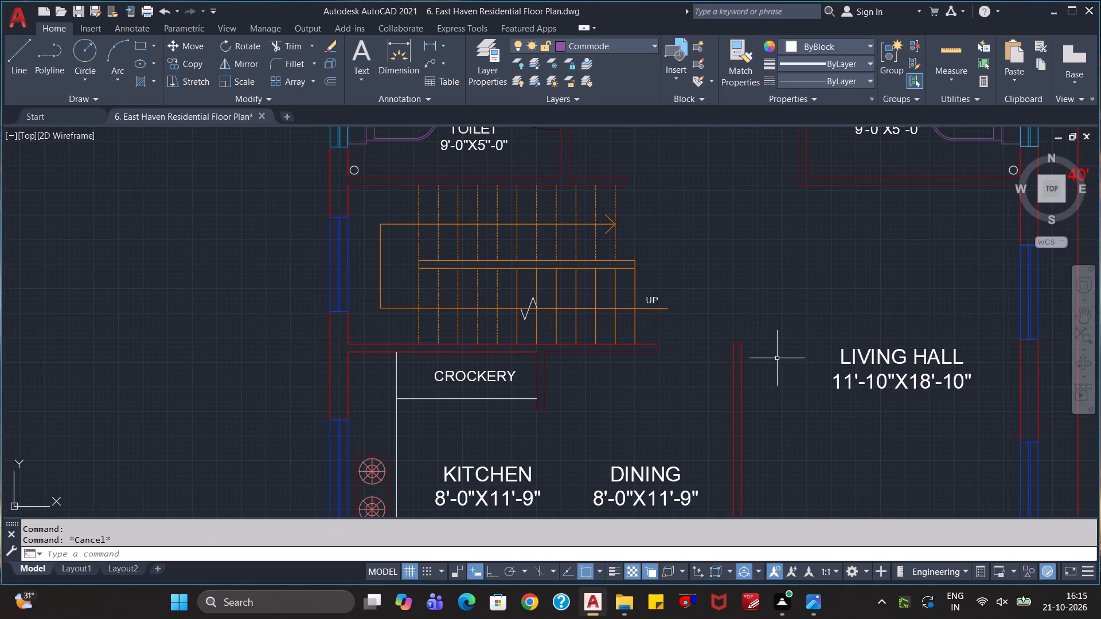
{"action": "middle_click_drag", "start_coordinate": [777, 362], "coordinate": [765, 266]}
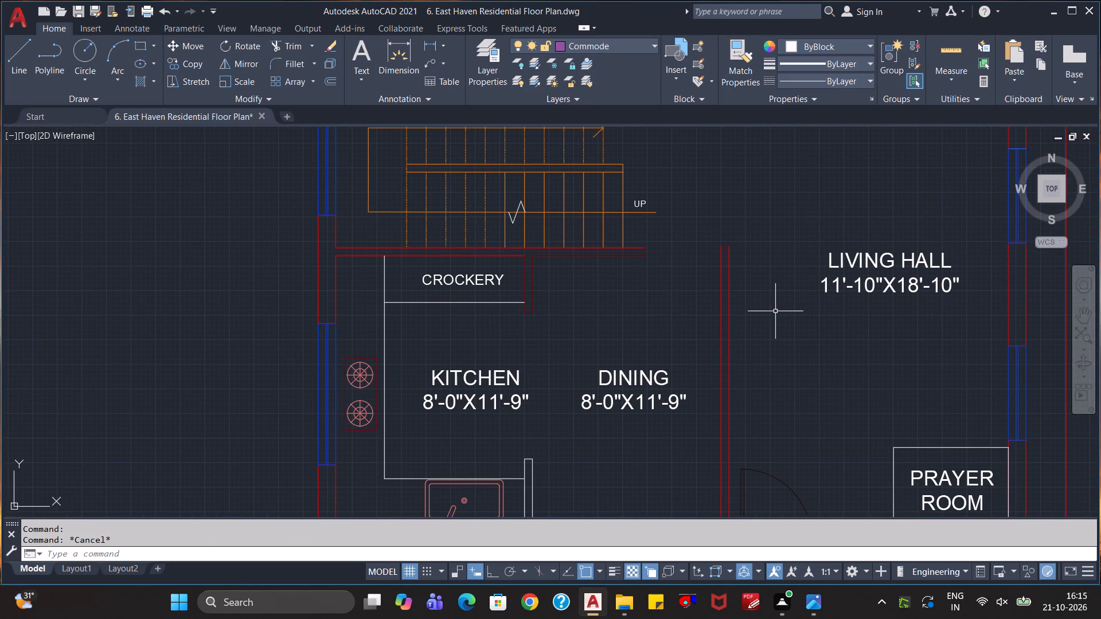
{"action": "scroll", "coordinate": [676, 255], "scroll_direction": "up", "scroll_amount": 2}
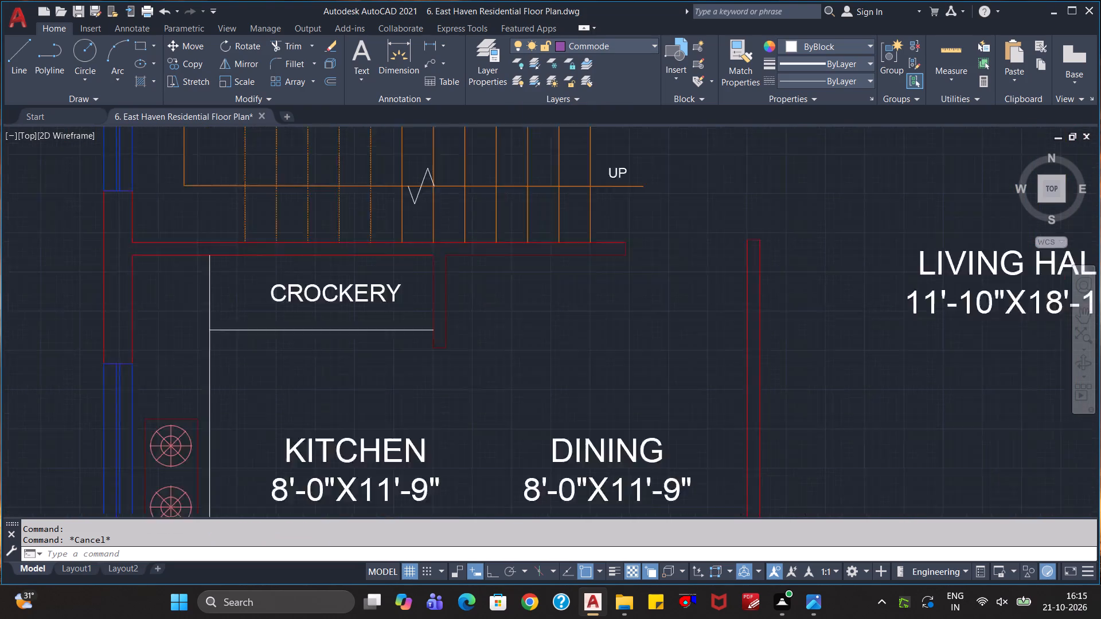
{"action": "left_click", "coordinate": [579, 234]}
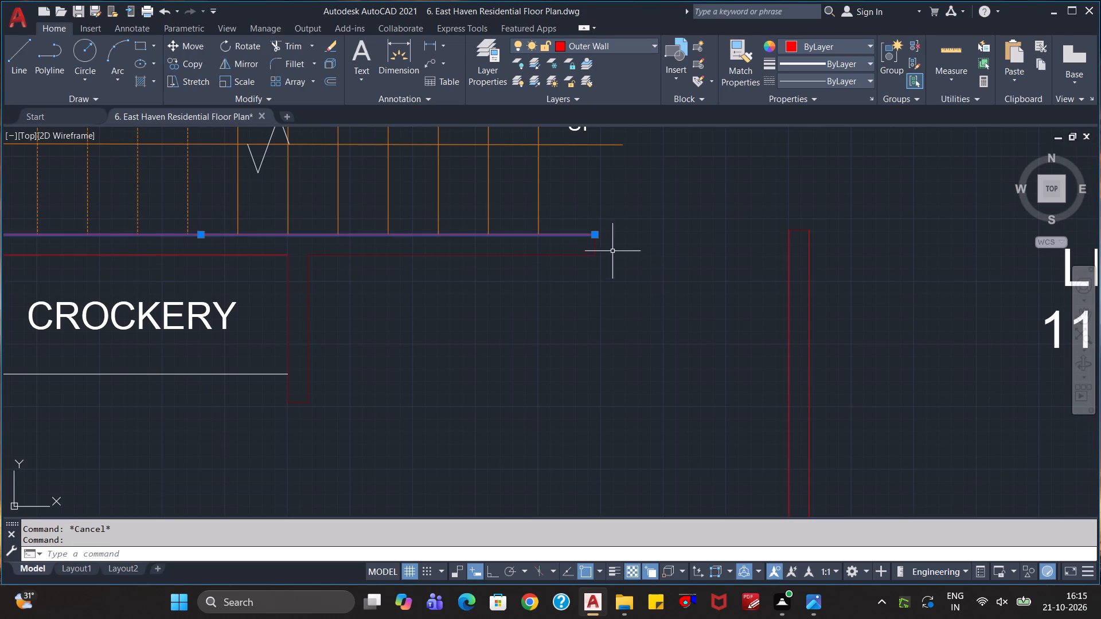
{"action": "left_click", "coordinate": [623, 42]}
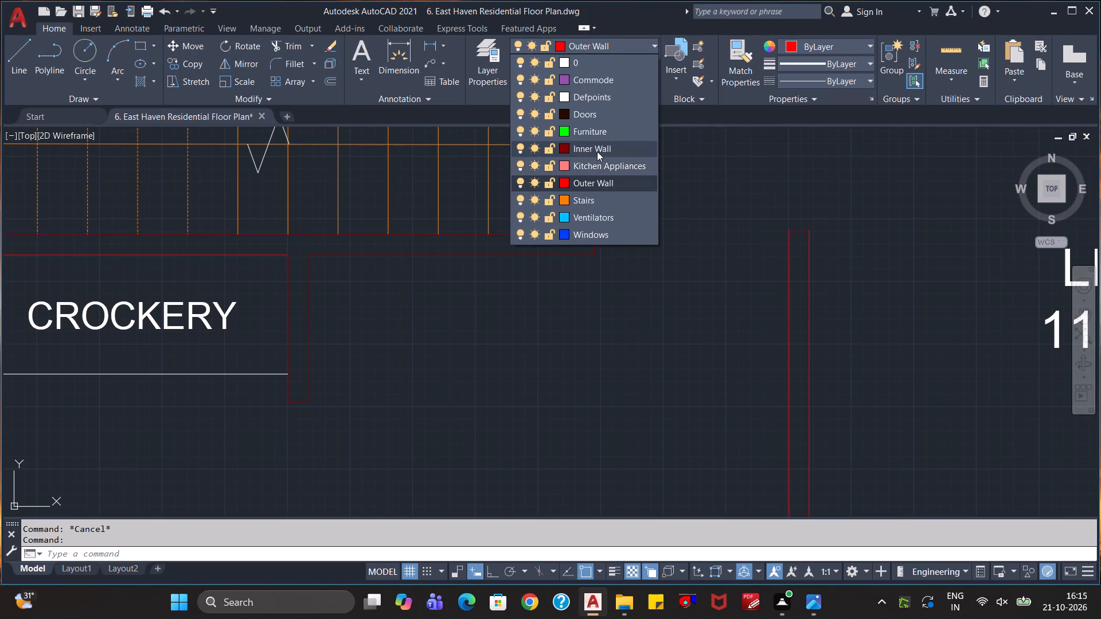
{"action": "left_click", "coordinate": [597, 151]}
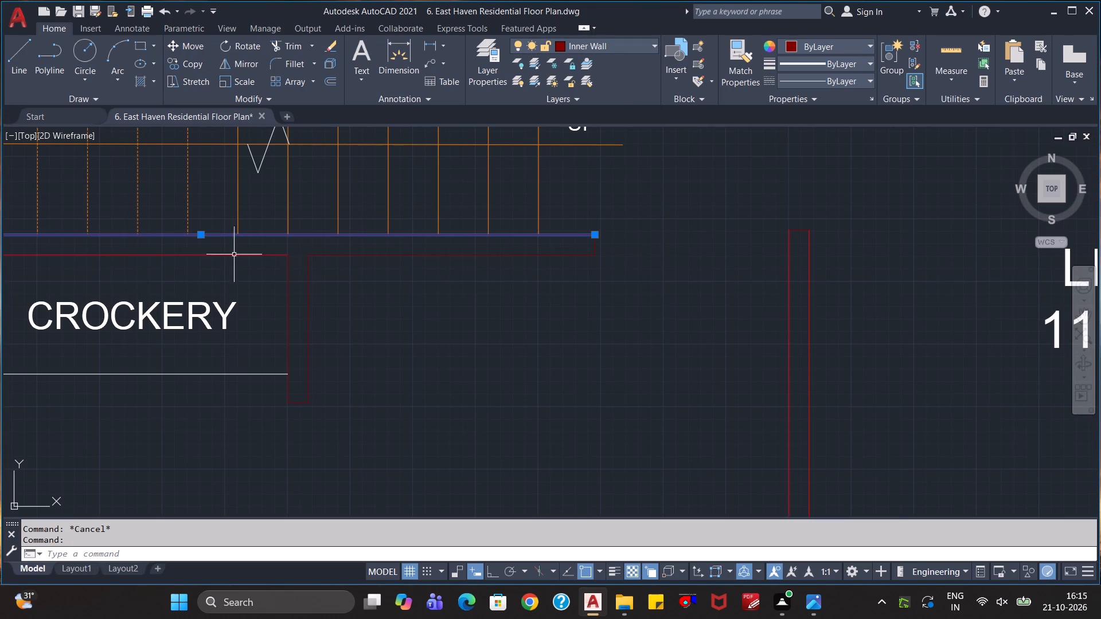
{"action": "left_click", "coordinate": [243, 254]}
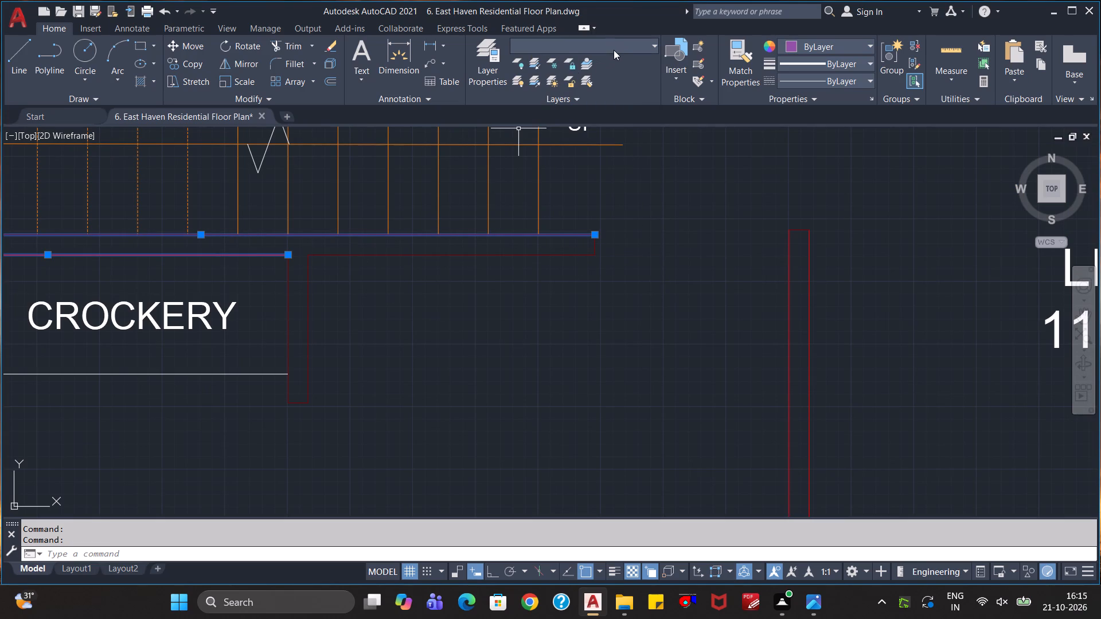
{"action": "left_click", "coordinate": [615, 48]}
{"action": "left_click", "coordinate": [619, 148]}
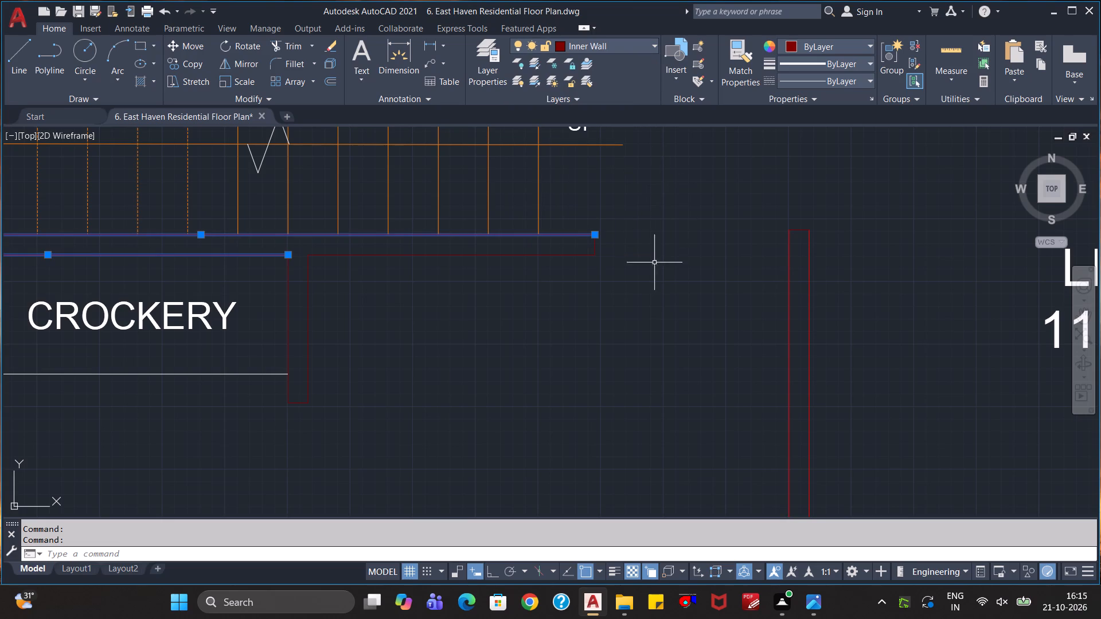
{"action": "key", "text": "Escape"}
{"action": "key", "text": "Escape"}
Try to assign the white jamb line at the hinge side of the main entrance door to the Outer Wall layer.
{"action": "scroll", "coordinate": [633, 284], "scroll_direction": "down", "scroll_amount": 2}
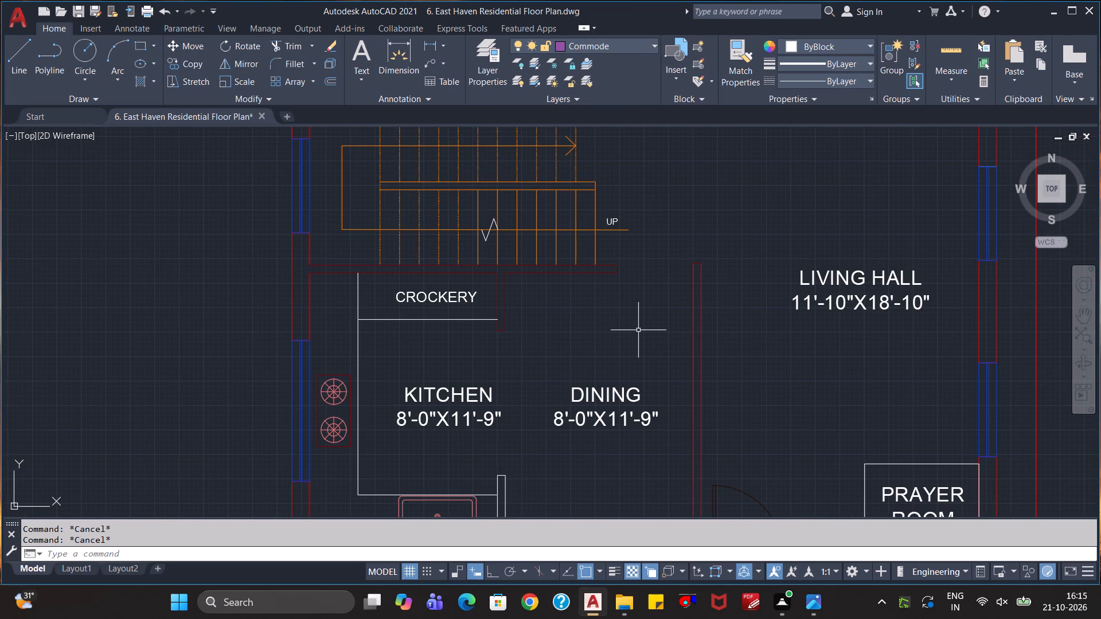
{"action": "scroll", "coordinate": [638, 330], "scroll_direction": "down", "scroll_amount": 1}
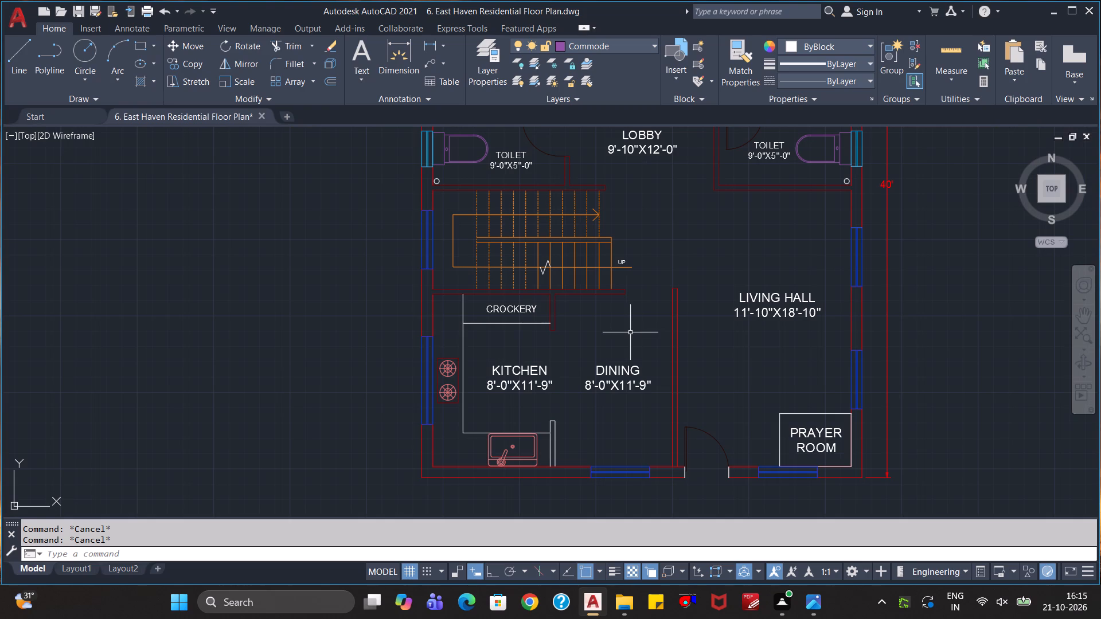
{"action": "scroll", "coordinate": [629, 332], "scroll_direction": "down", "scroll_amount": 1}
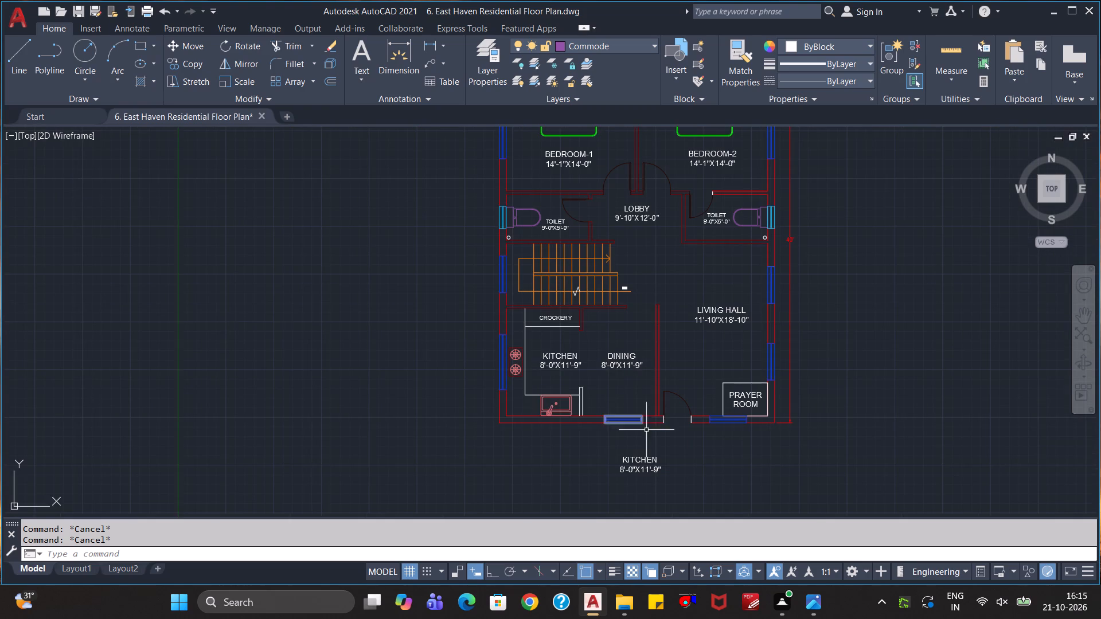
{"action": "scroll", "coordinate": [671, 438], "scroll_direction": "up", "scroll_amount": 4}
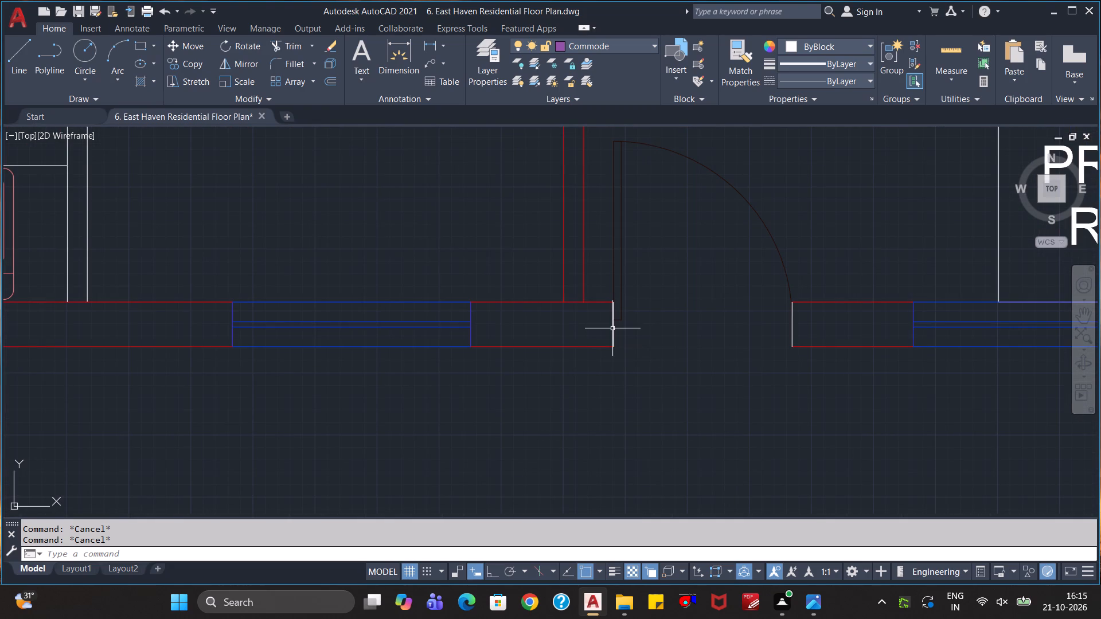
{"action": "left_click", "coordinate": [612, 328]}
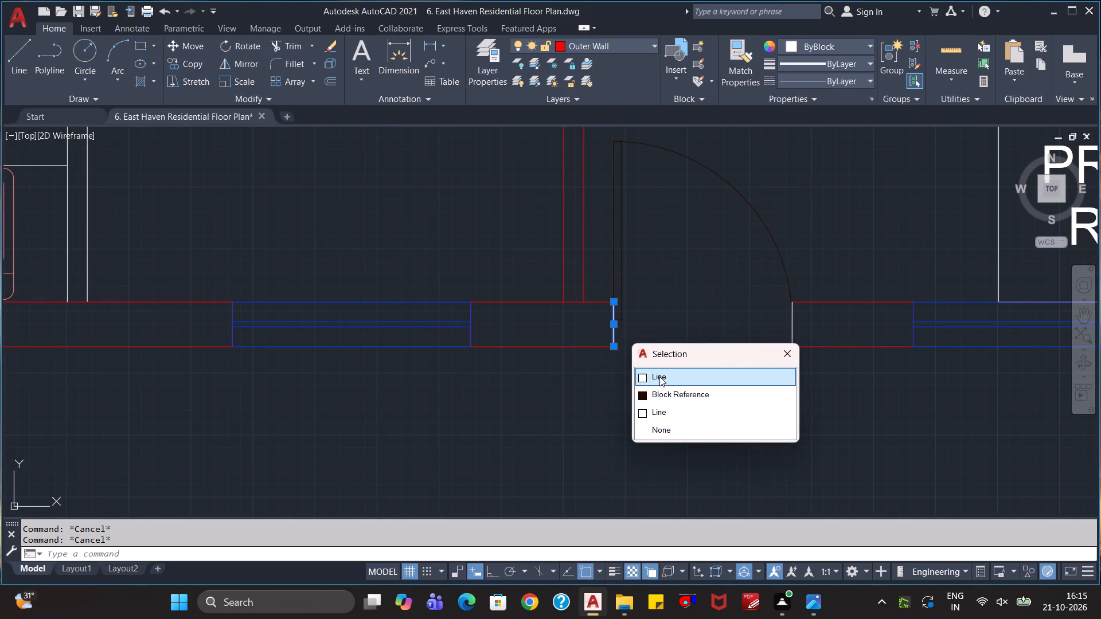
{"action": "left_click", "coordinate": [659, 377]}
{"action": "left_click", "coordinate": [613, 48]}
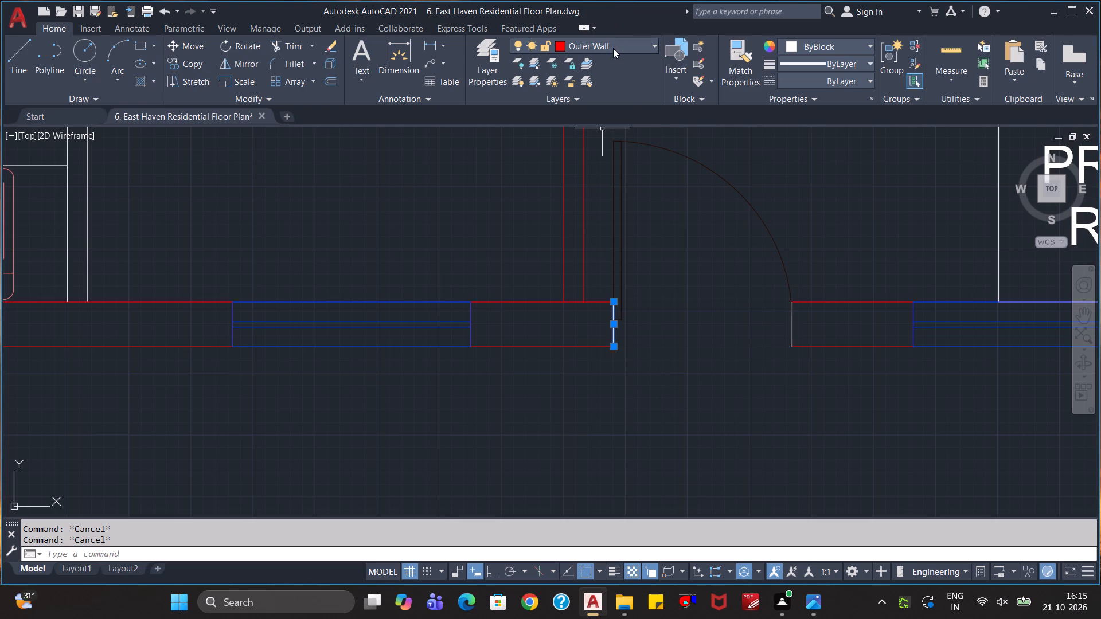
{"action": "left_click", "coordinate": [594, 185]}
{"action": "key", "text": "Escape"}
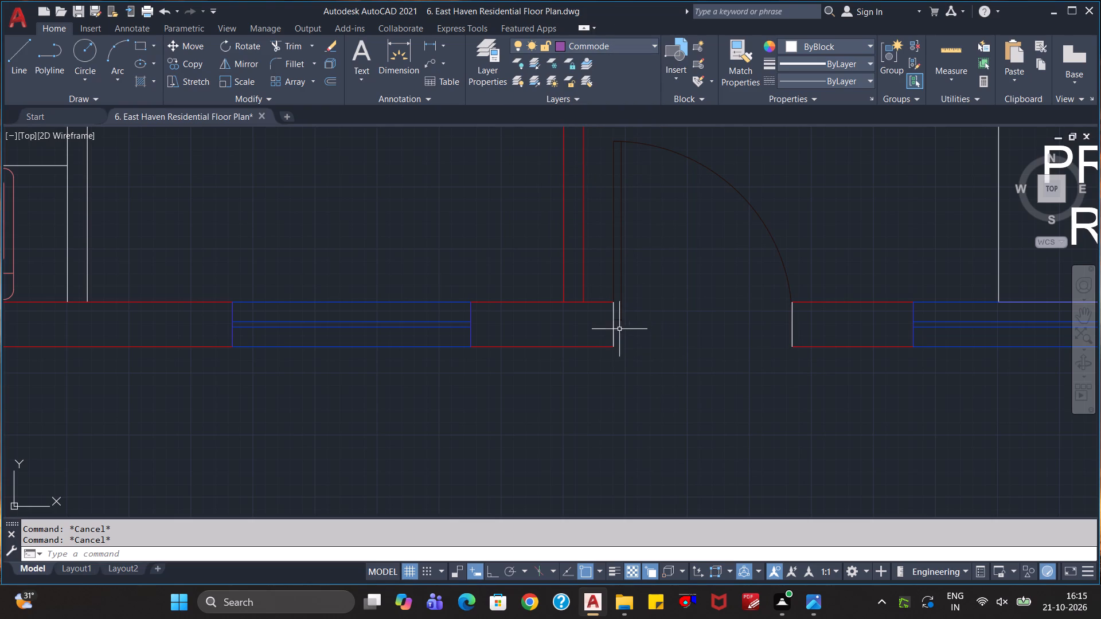
Delete the overlapping layer 0 line at the hinge-side jamb of the main entrance door.
{"action": "left_click", "coordinate": [612, 333]}
{"action": "left_click", "coordinate": [660, 416]}
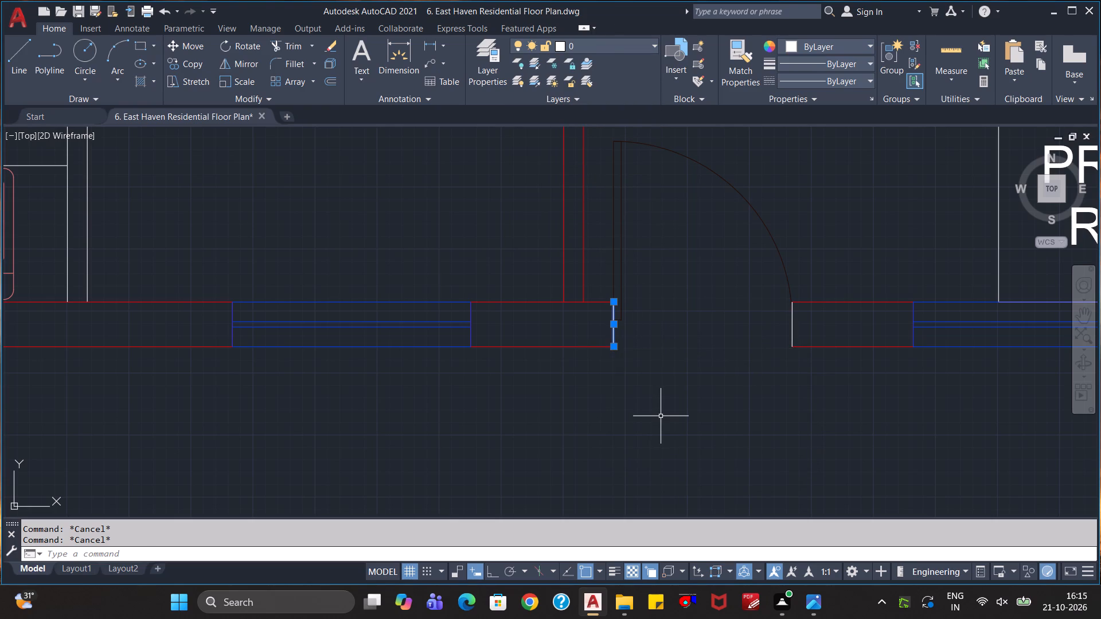
{"action": "key", "text": "Delete"}
Reapply Outer Wall to the entrance door's hinge-side jamb line and delete it together with the ByBlock line at the opposite jamb.
{"action": "left_click", "coordinate": [615, 331]}
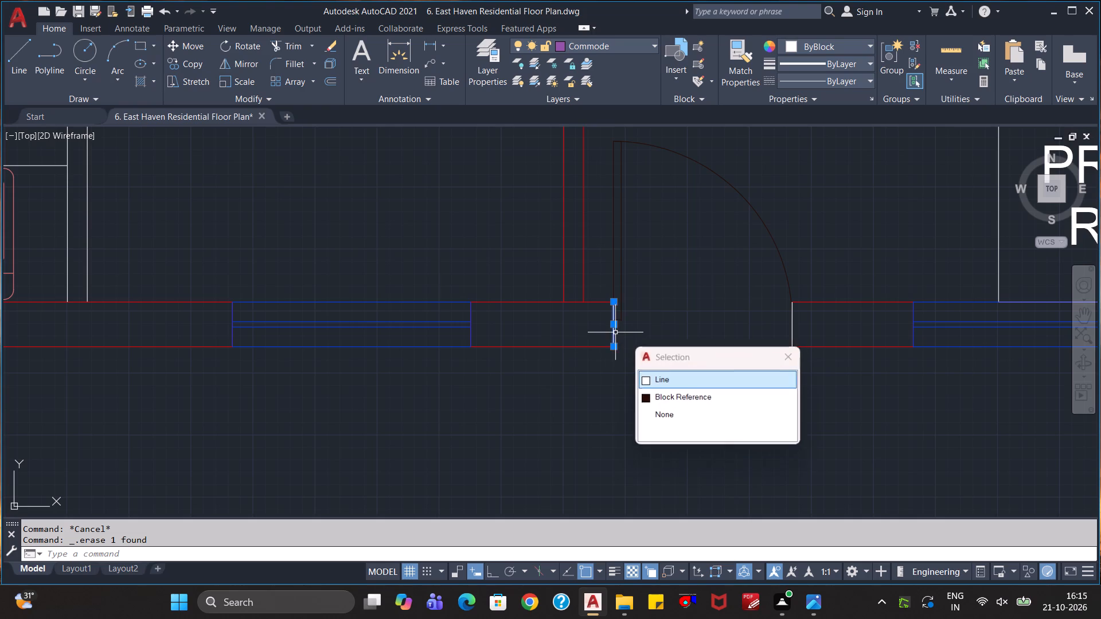
{"action": "left_click", "coordinate": [669, 395]}
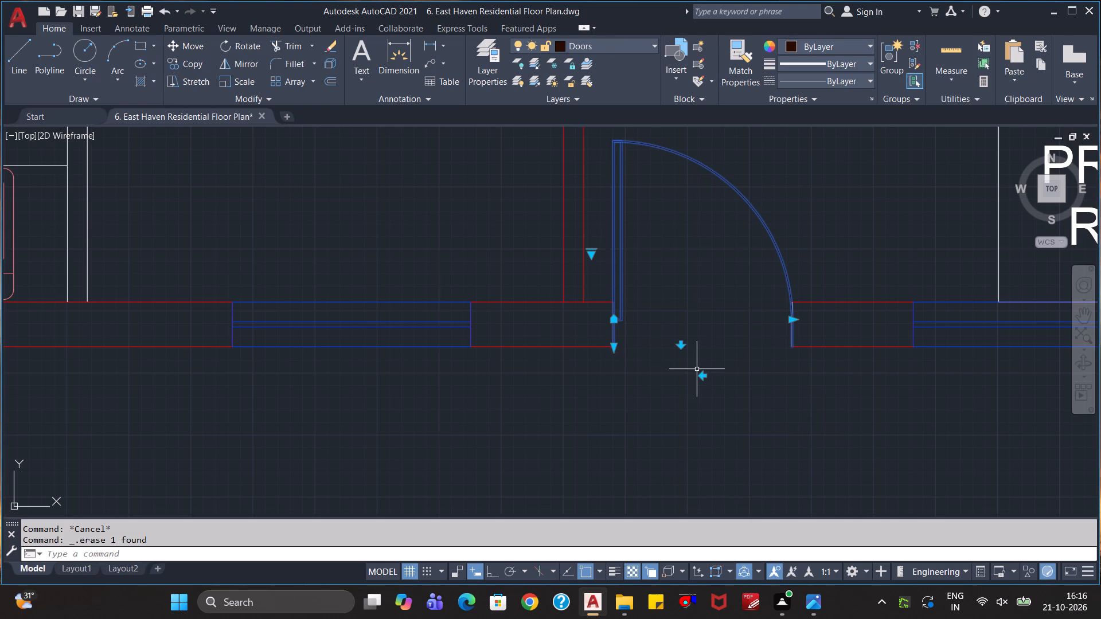
{"action": "key", "text": "Escape"}
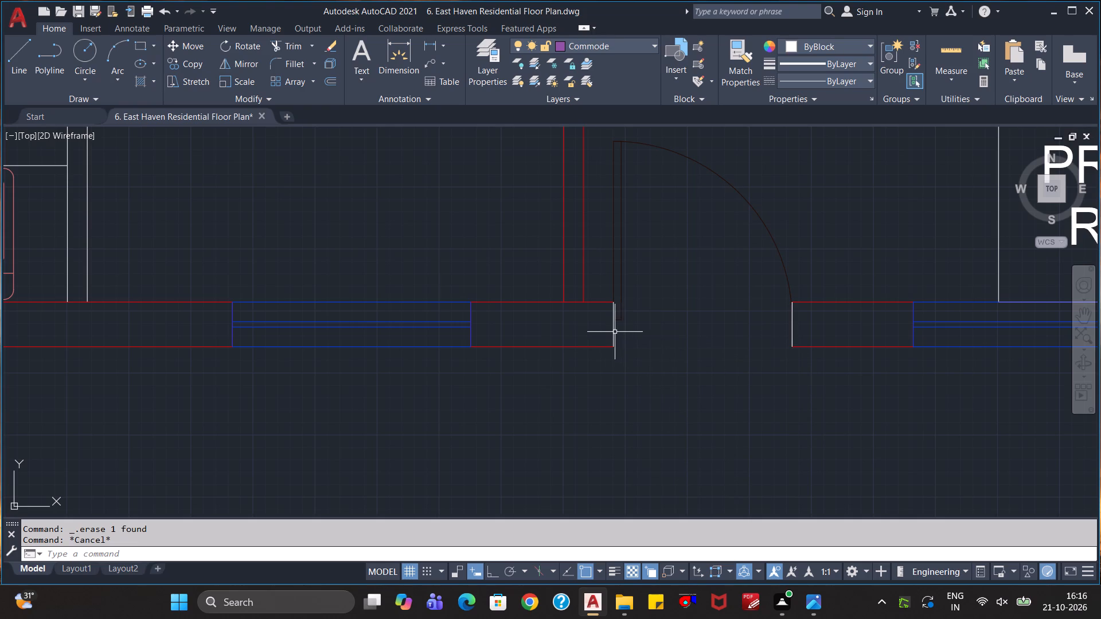
{"action": "left_click", "coordinate": [614, 332]}
{"action": "left_click", "coordinate": [680, 378]}
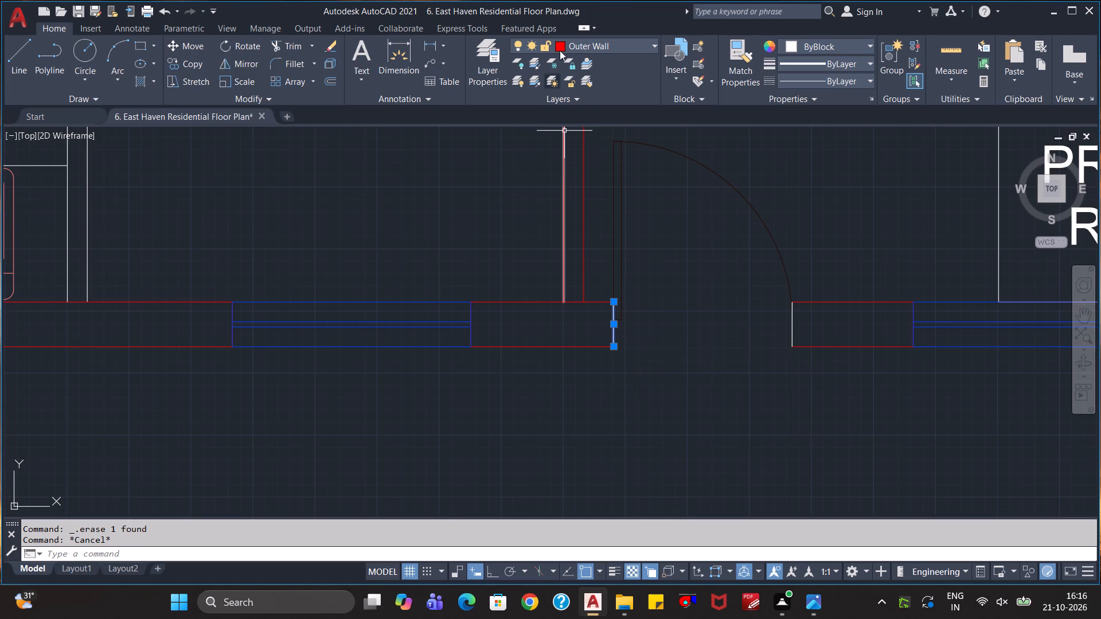
{"action": "left_click", "coordinate": [584, 46]}
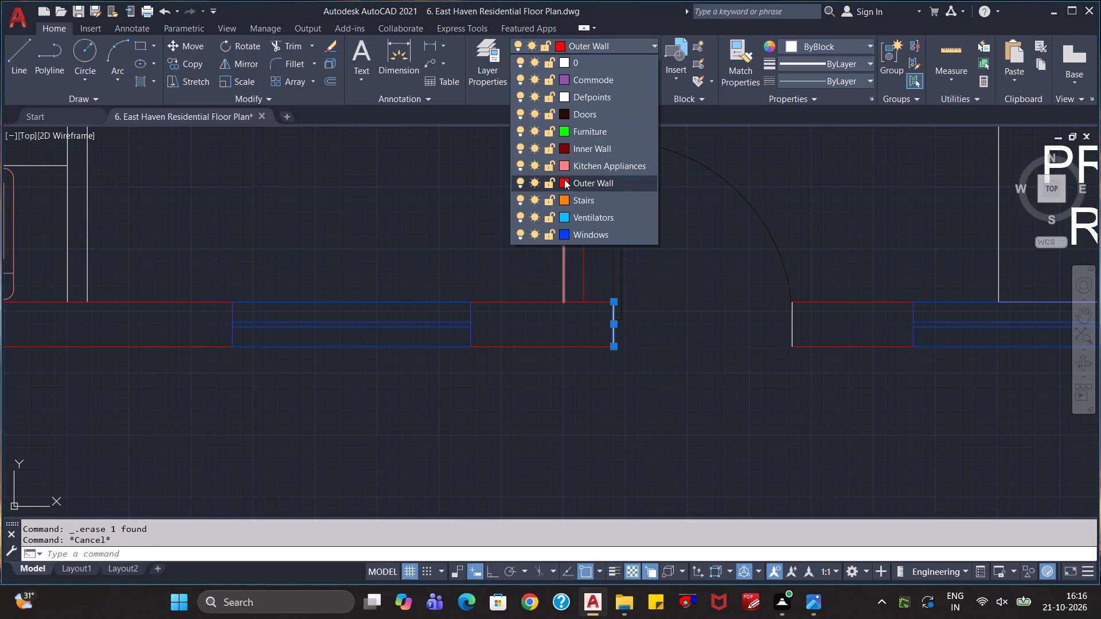
{"action": "left_click", "coordinate": [565, 182]}
{"action": "key", "text": "Escape"}
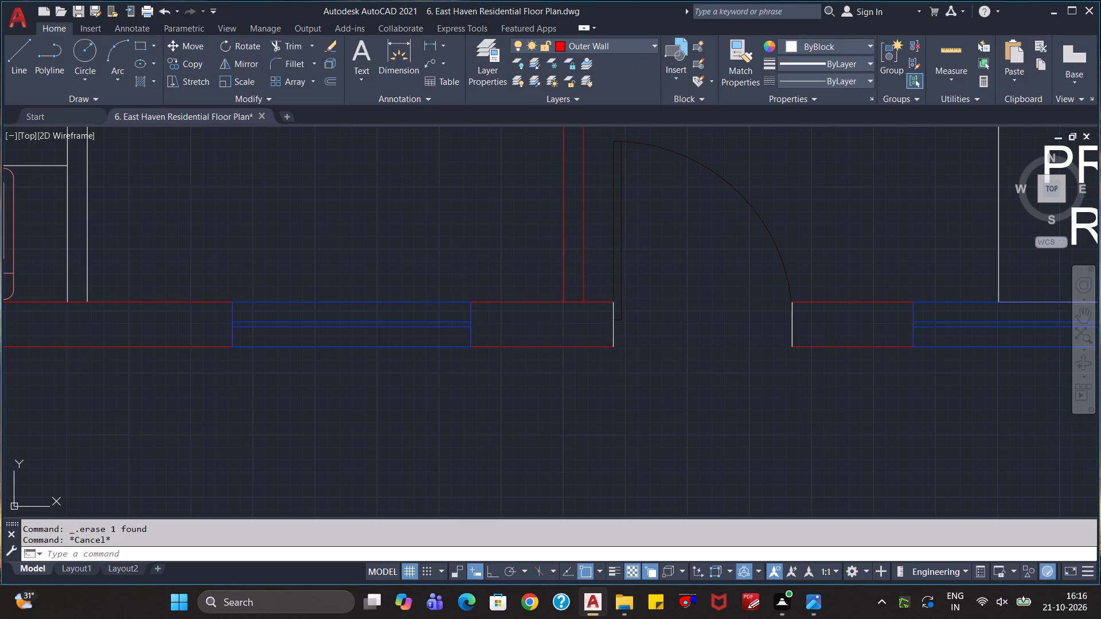
{"action": "left_click", "coordinate": [791, 330]}
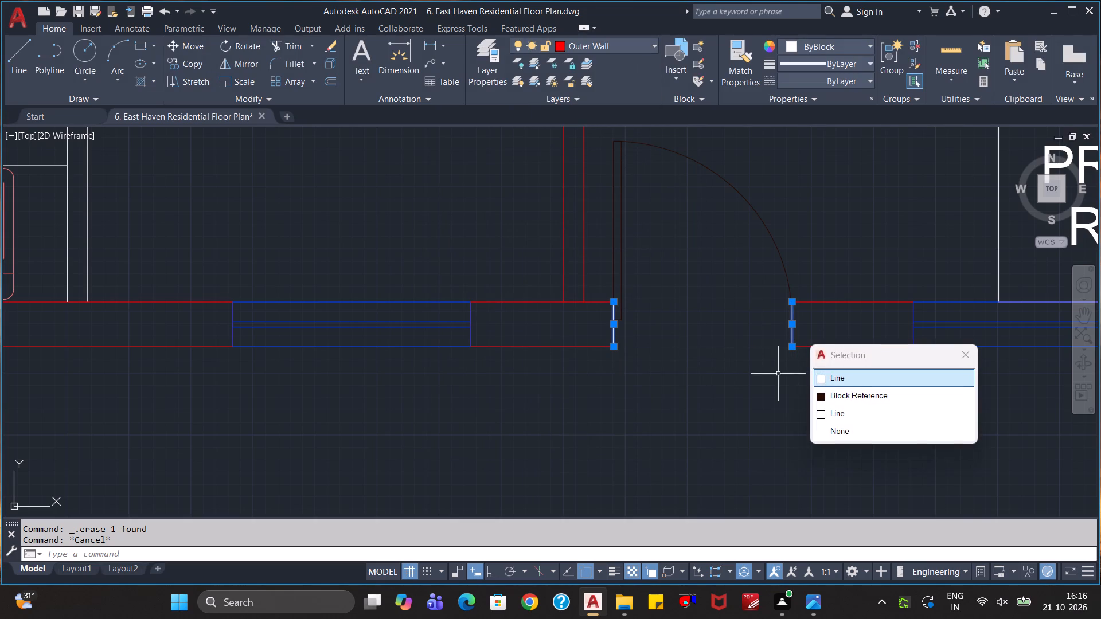
{"action": "left_click", "coordinate": [828, 373]}
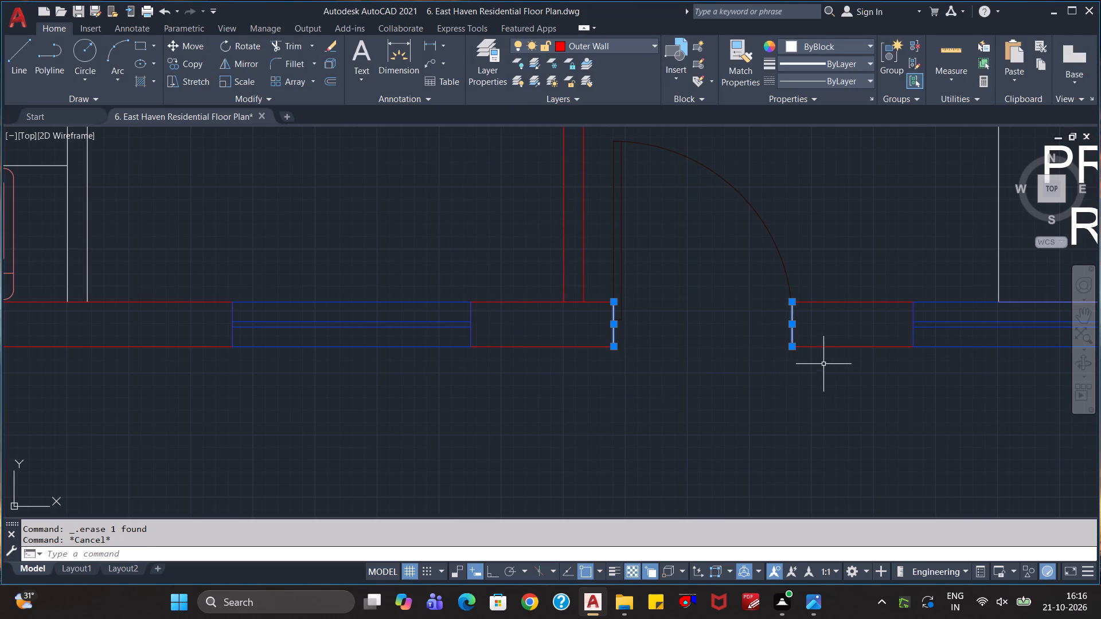
{"action": "key", "text": "Delete"}
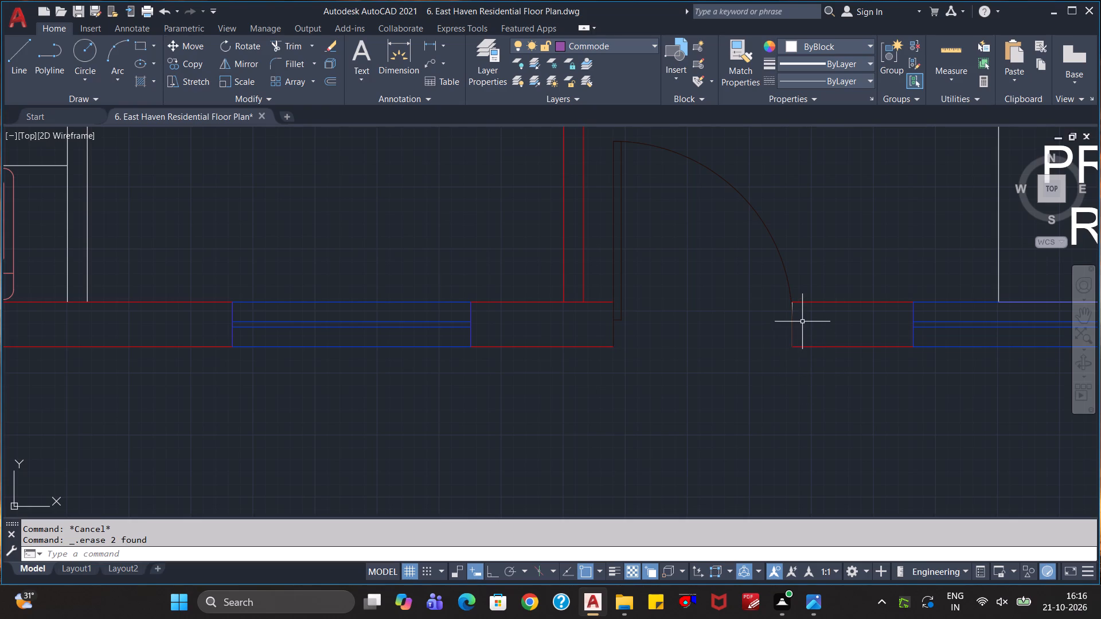
Assign the layer 0 line at the latch-side jamb of the main entrance door to the Outer Wall layer.
{"action": "left_click", "coordinate": [791, 325]}
{"action": "left_click", "coordinate": [826, 388]}
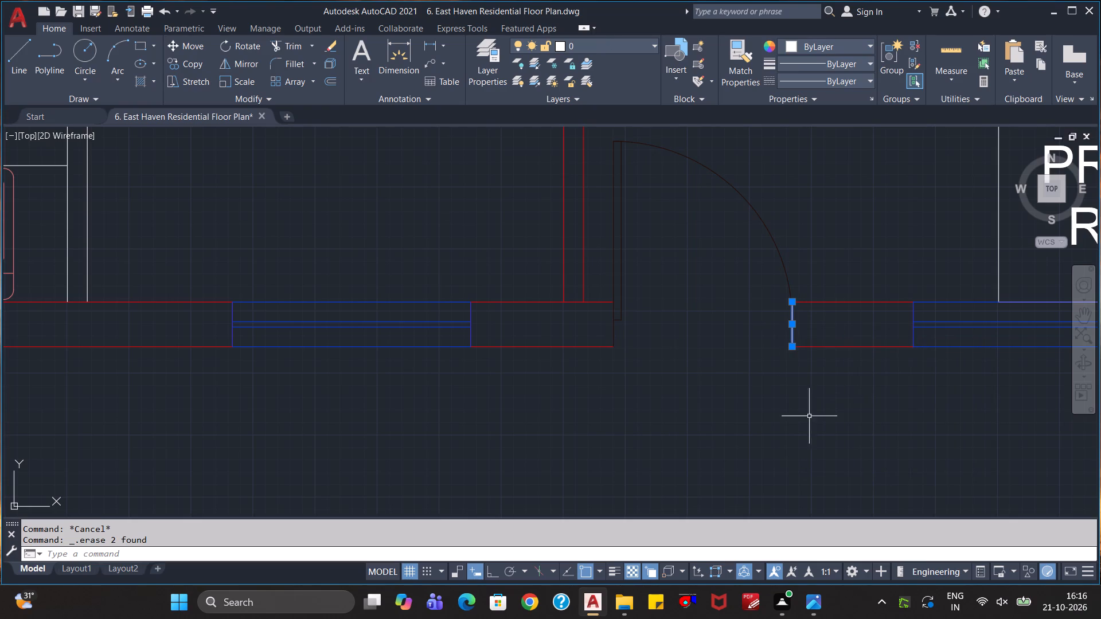
{"action": "left_click", "coordinate": [608, 50]}
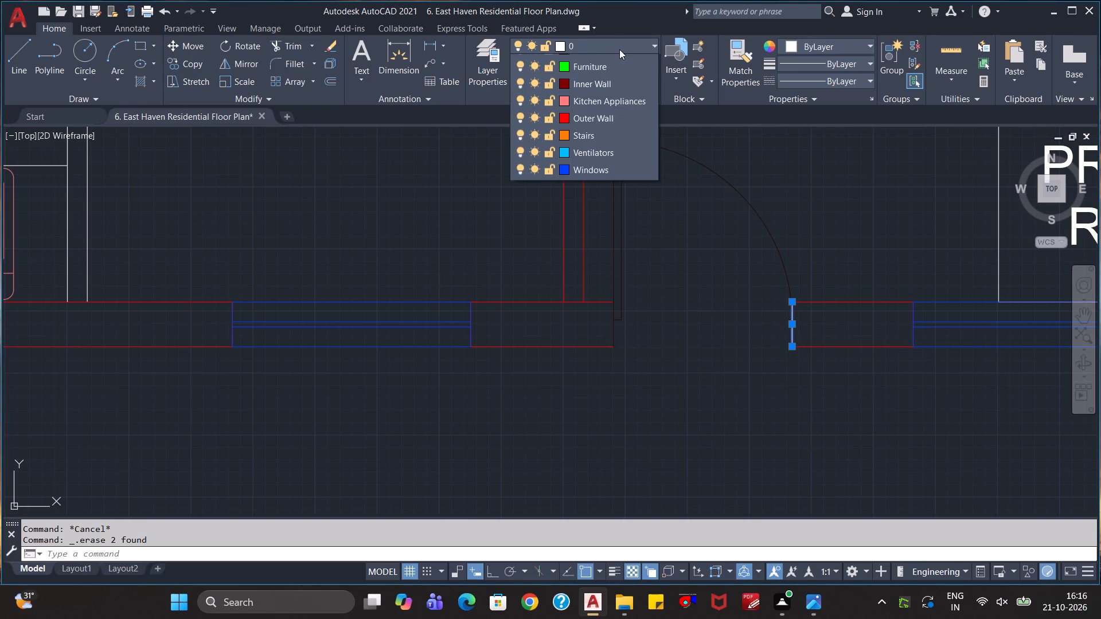
{"action": "left_click", "coordinate": [595, 177]}
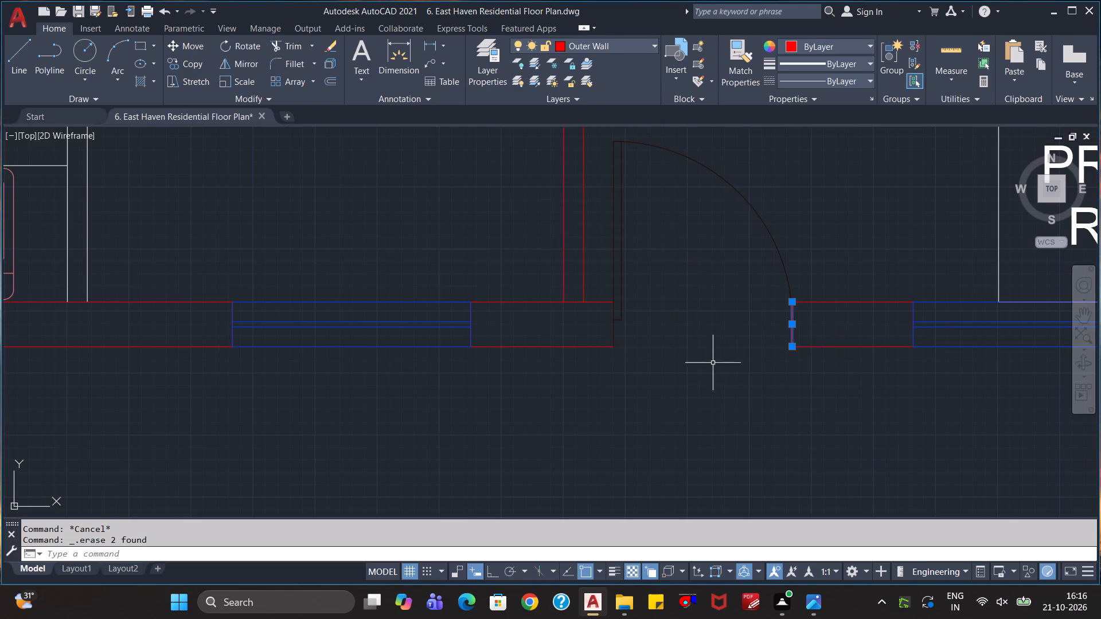
{"action": "key", "text": "Escape"}
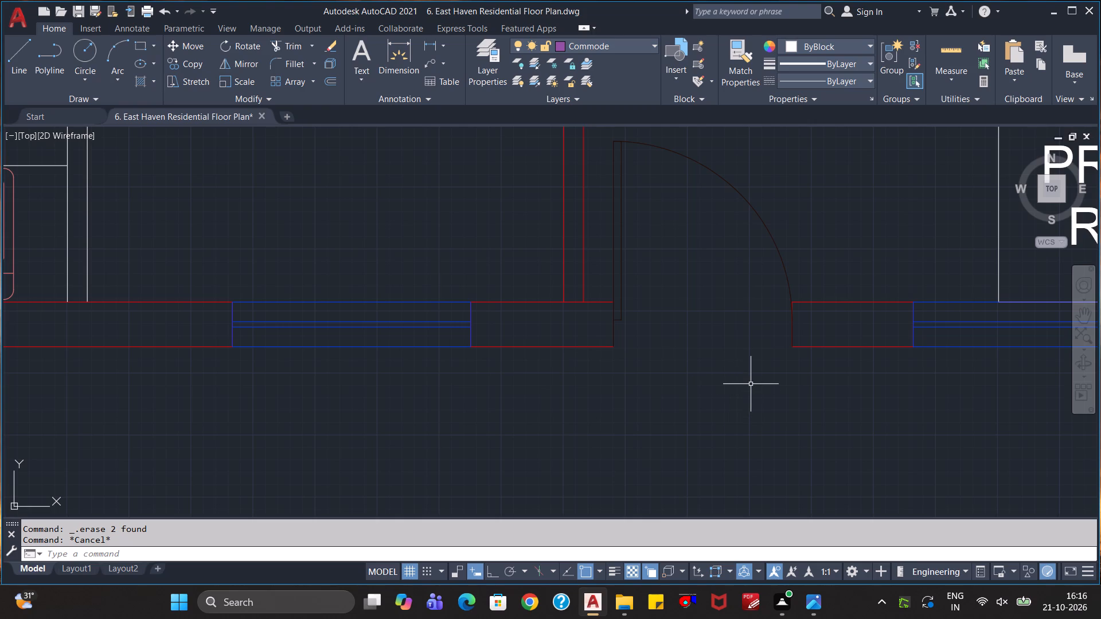
Examine the entrance-side outer wall and the overall plan for wall lines that still need correcting.
{"action": "scroll", "coordinate": [751, 382], "scroll_direction": "down", "scroll_amount": 1}
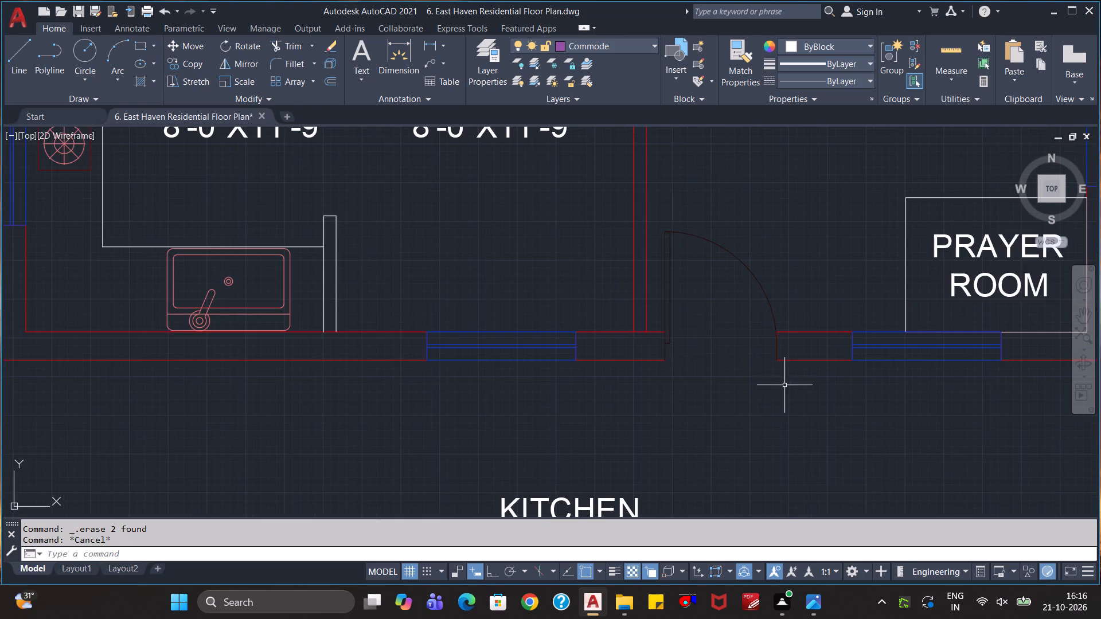
{"action": "scroll", "coordinate": [784, 385], "scroll_direction": "up", "scroll_amount": 2}
{"action": "scroll", "coordinate": [825, 391], "scroll_direction": "down", "scroll_amount": 1}
{"action": "scroll", "coordinate": [916, 392], "scroll_direction": "down", "scroll_amount": 1}
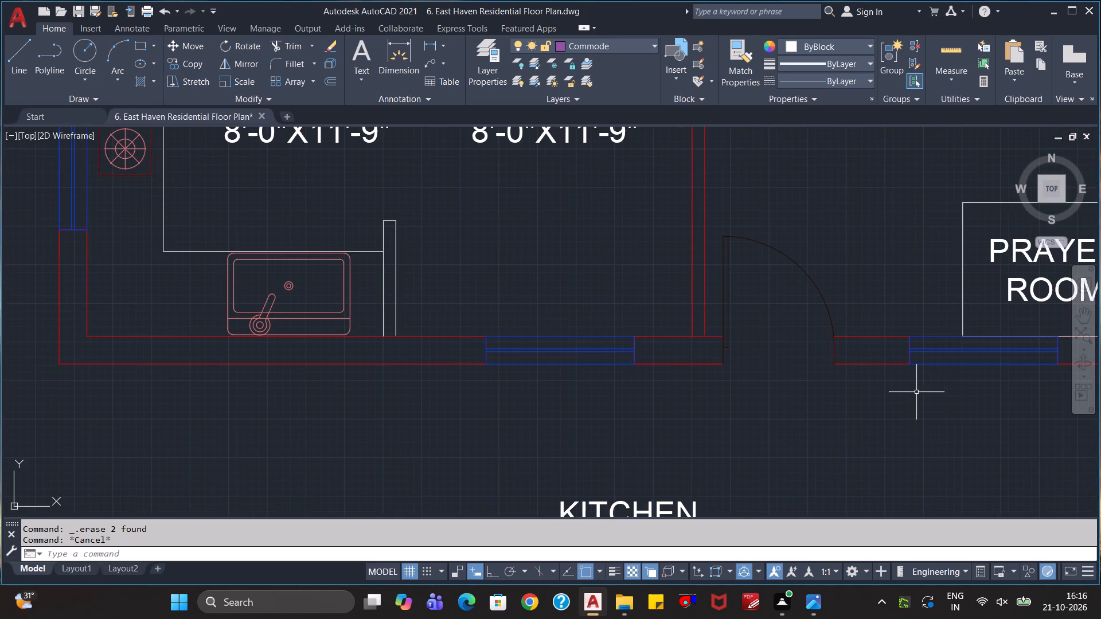
{"action": "middle_click_drag", "start_coordinate": [858, 409], "coordinate": [759, 409]}
{"action": "scroll", "coordinate": [973, 414], "scroll_direction": "down", "scroll_amount": 1}
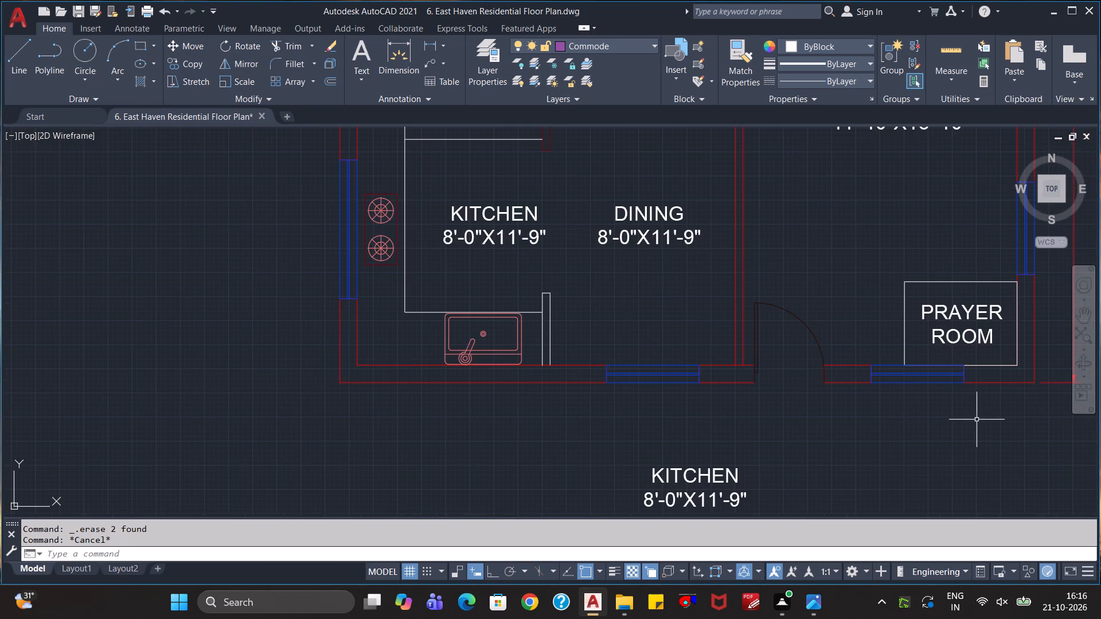
{"action": "middle_click_drag", "start_coordinate": [963, 419], "coordinate": [702, 410]}
{"action": "scroll", "coordinate": [697, 410], "scroll_direction": "down", "scroll_amount": 2}
{"action": "scroll", "coordinate": [797, 414], "scroll_direction": "up", "scroll_amount": 1}
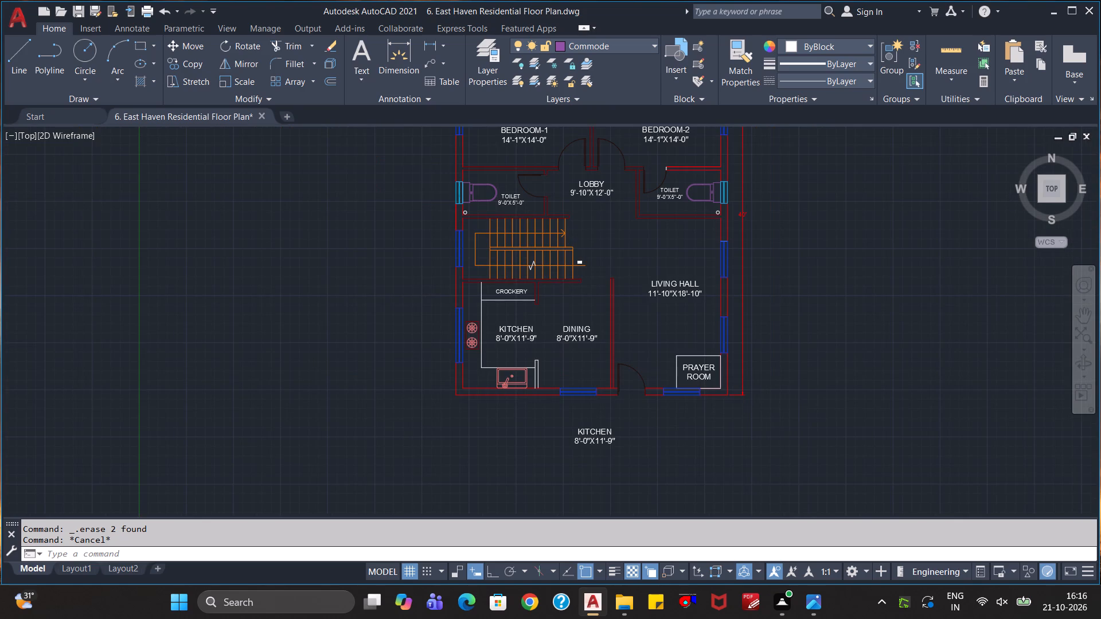
{"action": "scroll", "coordinate": [797, 414], "scroll_direction": "down", "scroll_amount": 2}
{"action": "scroll", "coordinate": [811, 397], "scroll_direction": "up", "scroll_amount": 2}
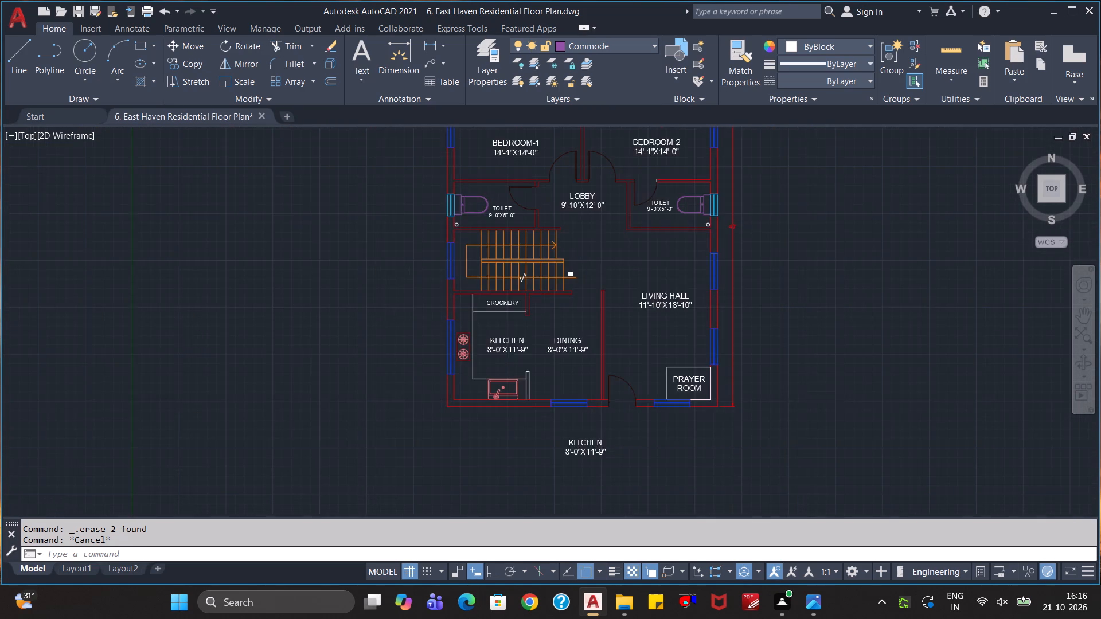
Set the colour of the CROCKERY label above the kitchen to 247,171,174.
{"action": "scroll", "coordinate": [810, 388], "scroll_direction": "up", "scroll_amount": 1}
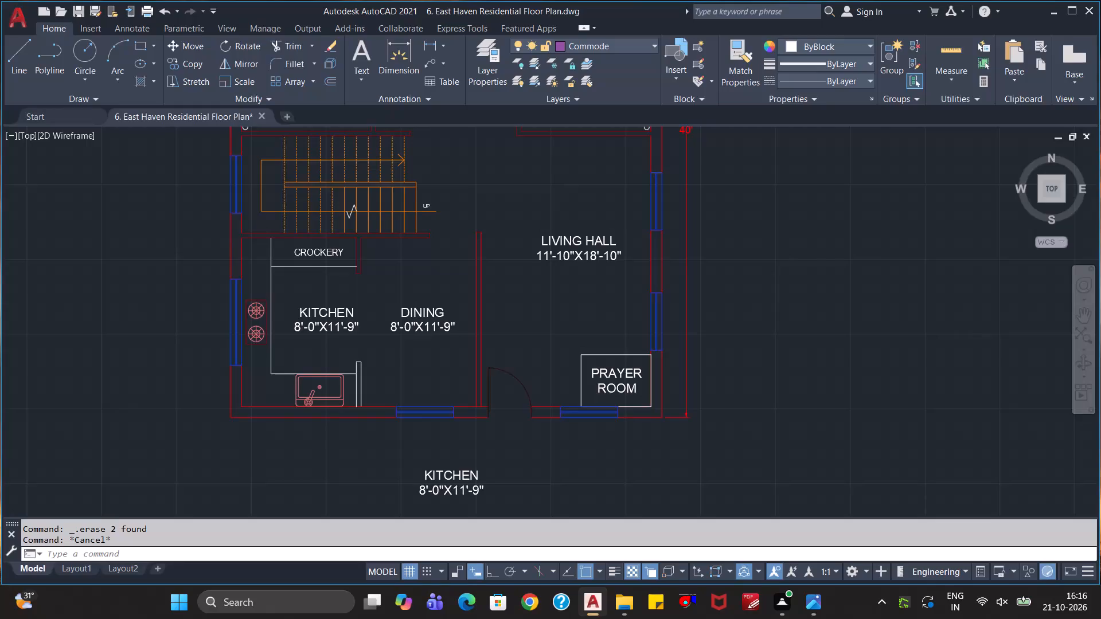
{"action": "scroll", "coordinate": [434, 288], "scroll_direction": "down", "scroll_amount": 2}
{"action": "middle_click_drag", "start_coordinate": [425, 212], "coordinate": [511, 348]}
{"action": "scroll", "coordinate": [514, 354], "scroll_direction": "up", "scroll_amount": 1}
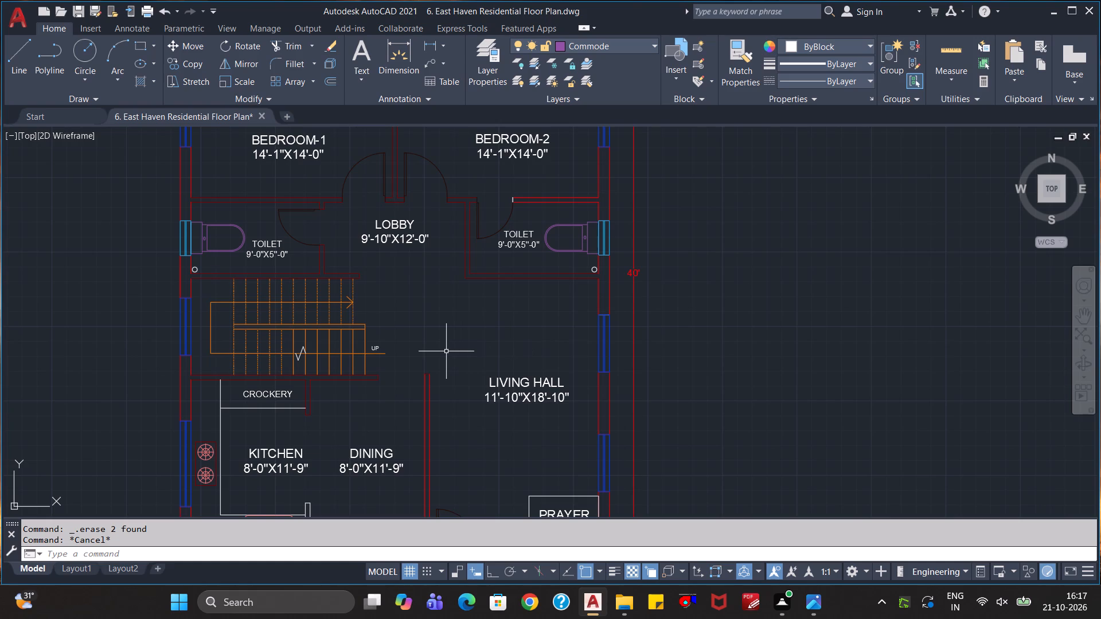
{"action": "scroll", "coordinate": [506, 326], "scroll_direction": "down", "scroll_amount": 1}
{"action": "scroll", "coordinate": [421, 413], "scroll_direction": "up", "scroll_amount": 1}
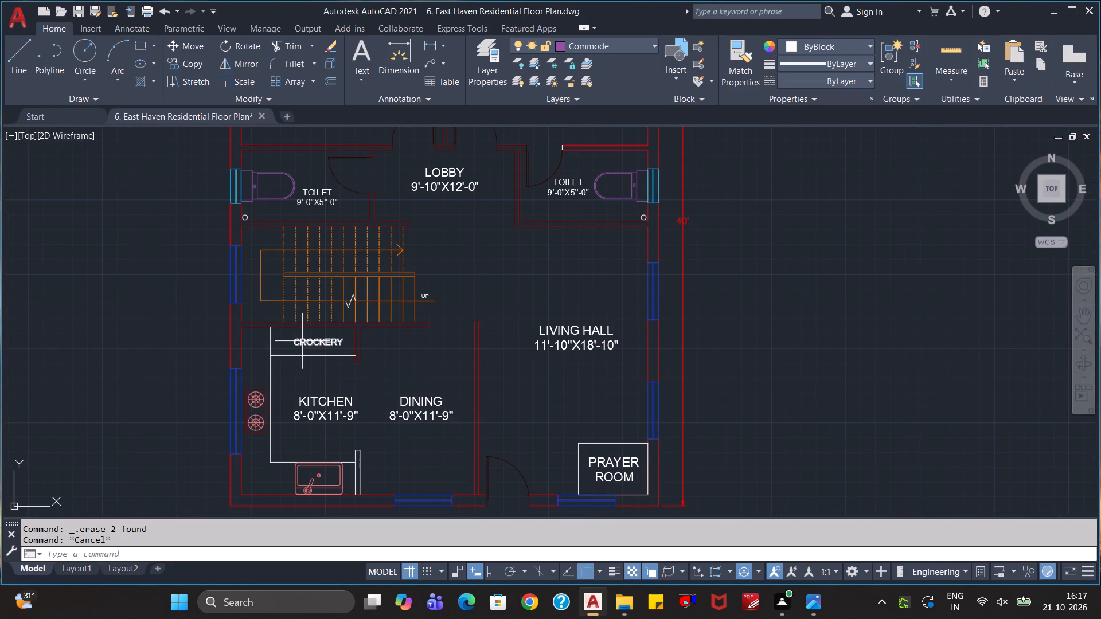
{"action": "left_click", "coordinate": [304, 341]}
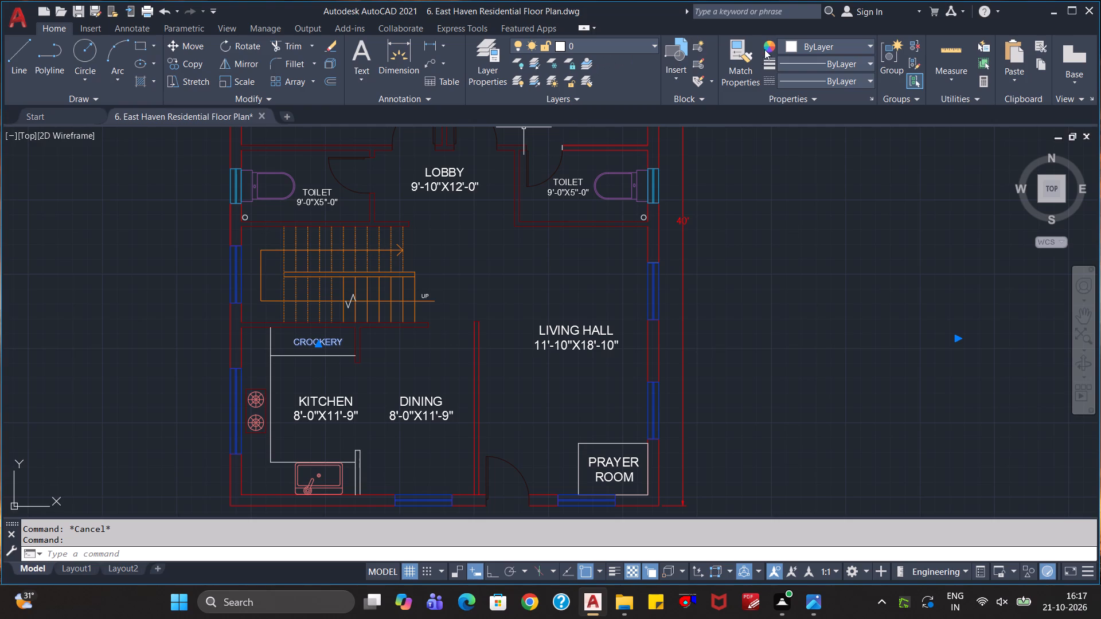
{"action": "left_click", "coordinate": [771, 44]}
{"action": "left_click", "coordinate": [835, 46]}
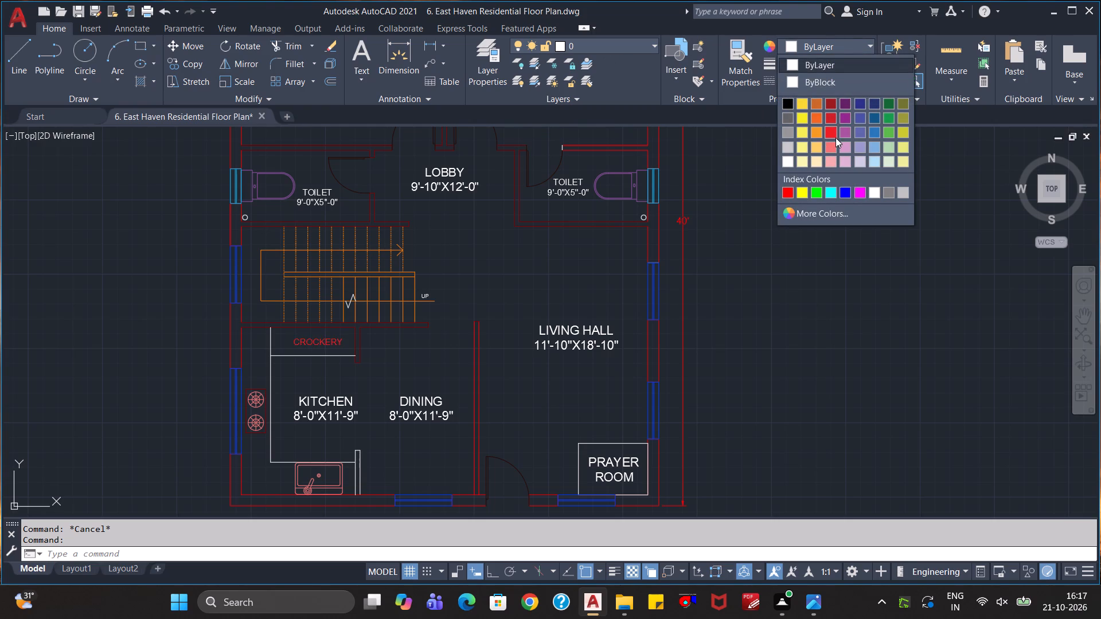
{"action": "left_click", "coordinate": [833, 156]}
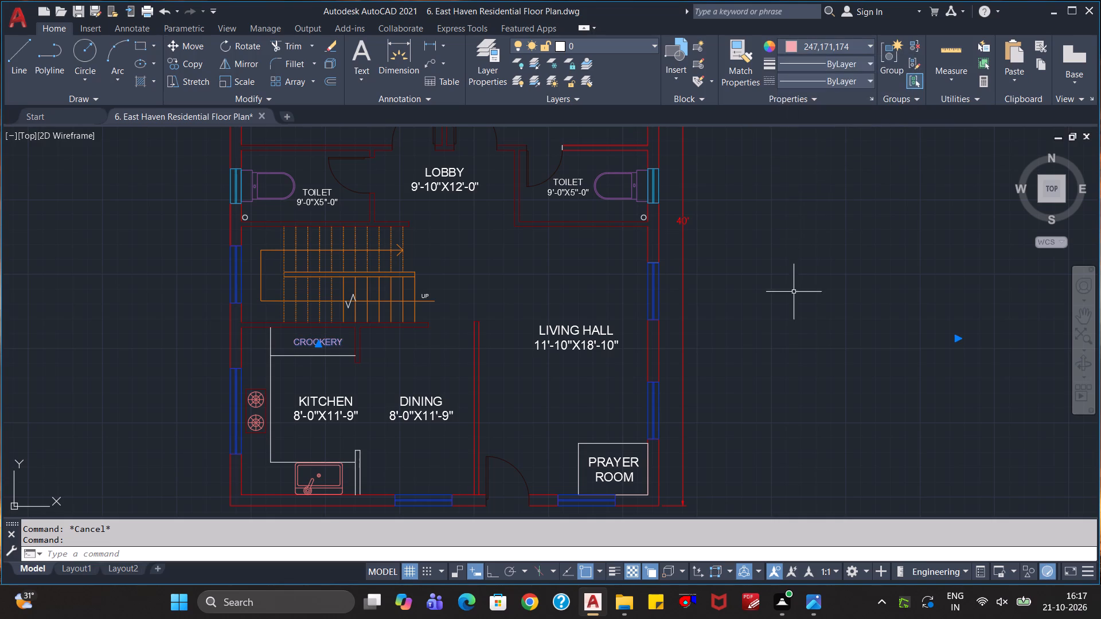
{"action": "left_click", "coordinate": [792, 318]}
{"action": "key", "text": "grave"}
{"action": "key", "text": "Escape"}
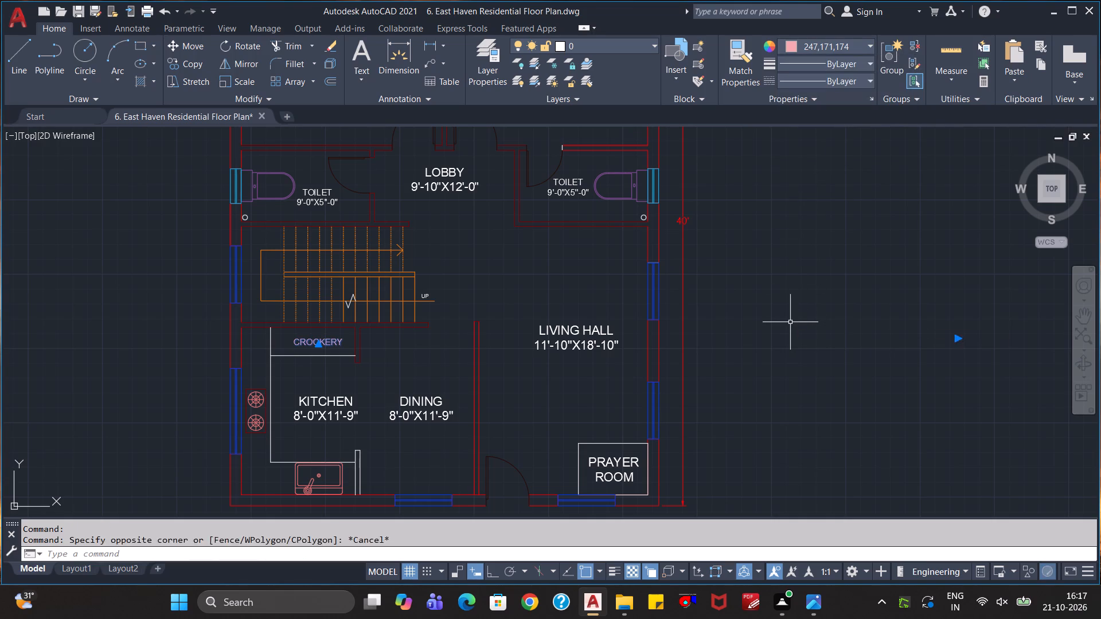
{"action": "key", "text": "Escape"}
{"action": "key", "text": "Escape"}
Make layer 0 the current layer.
{"action": "scroll", "coordinate": [788, 323], "scroll_direction": "down", "scroll_amount": 1}
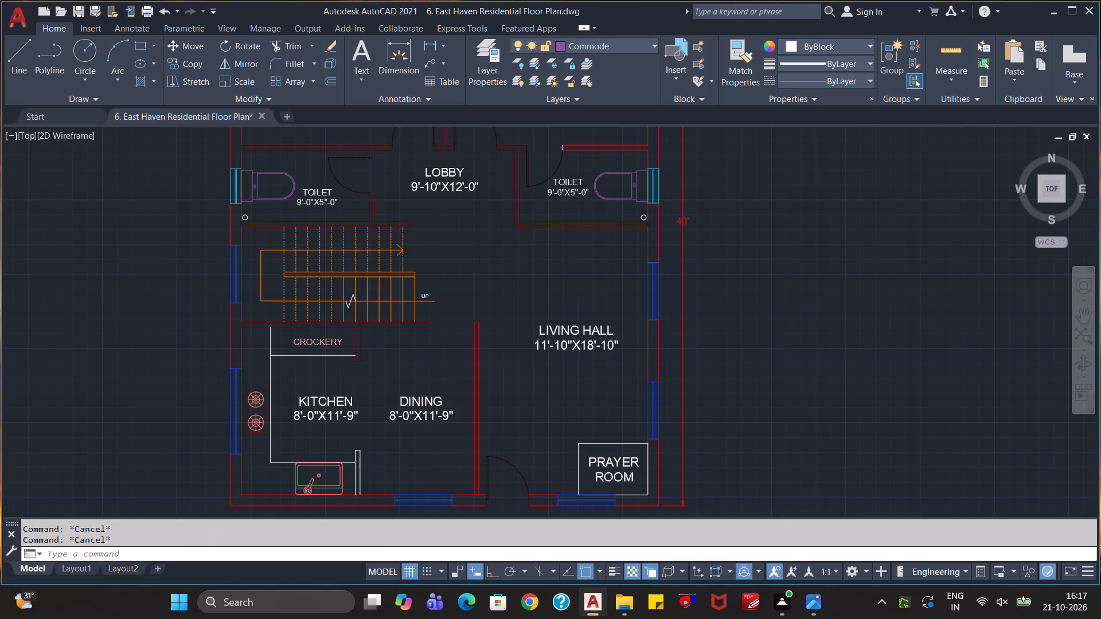
{"action": "scroll", "coordinate": [788, 323], "scroll_direction": "up", "scroll_amount": 1}
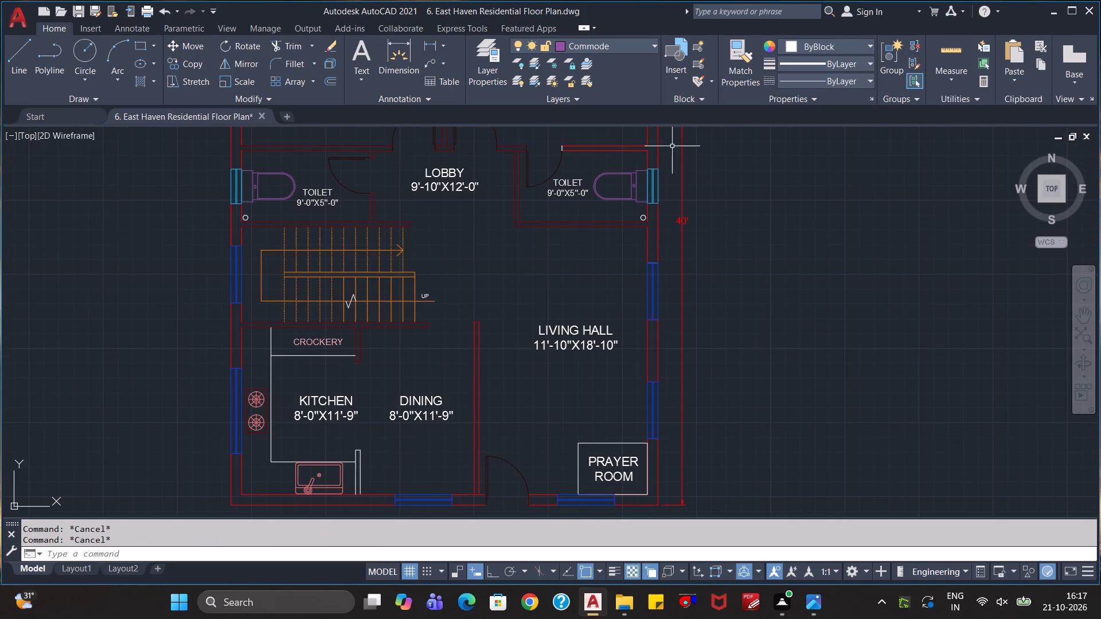
{"action": "left_click", "coordinate": [642, 45]}
{"action": "left_click", "coordinate": [612, 66]}
{"action": "left_click", "coordinate": [744, 284]}
{"action": "scroll", "coordinate": [788, 301], "scroll_direction": "down", "scroll_amount": 2}
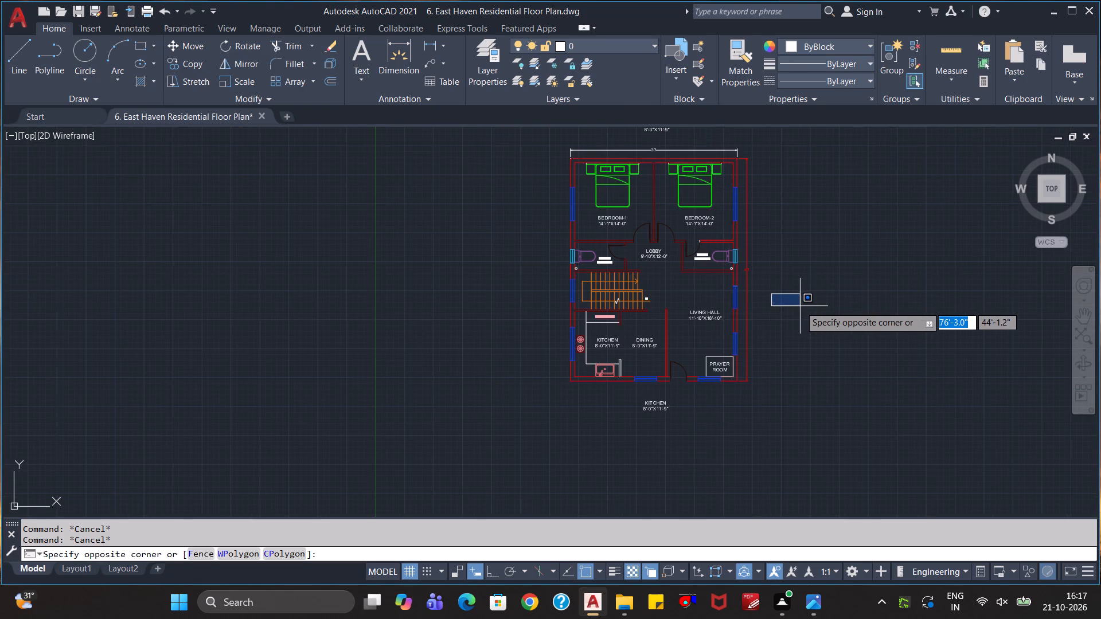
{"action": "scroll", "coordinate": [800, 306], "scroll_direction": "up", "scroll_amount": 2}
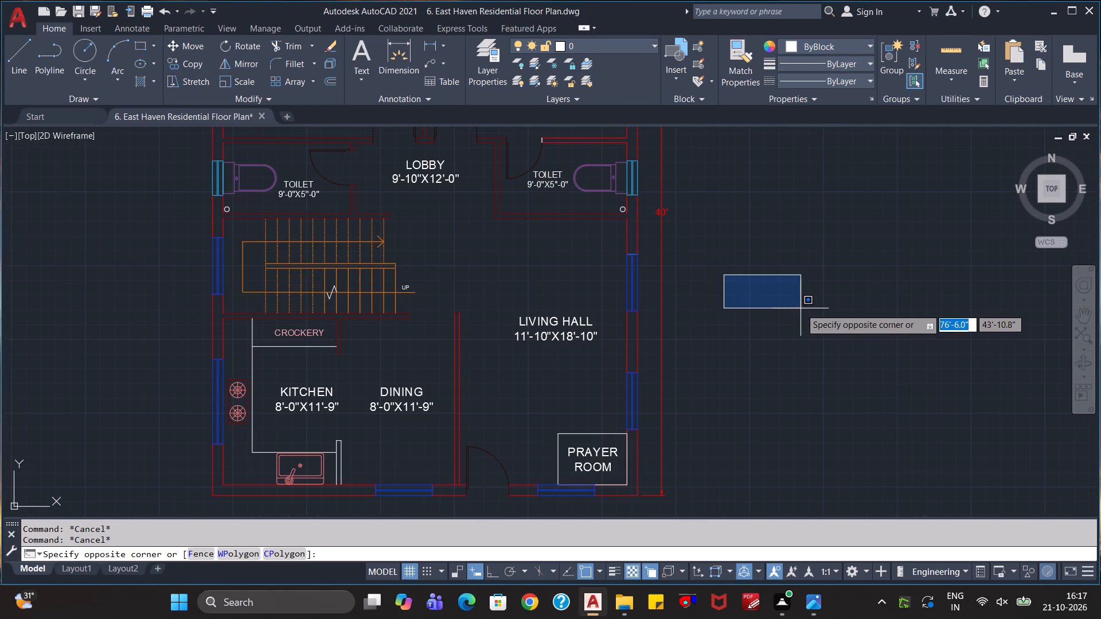
{"action": "left_click", "coordinate": [793, 321]}
Assign the 40' overall dimension beside the living hall to layer 0.
{"action": "left_click", "coordinate": [725, 305]}
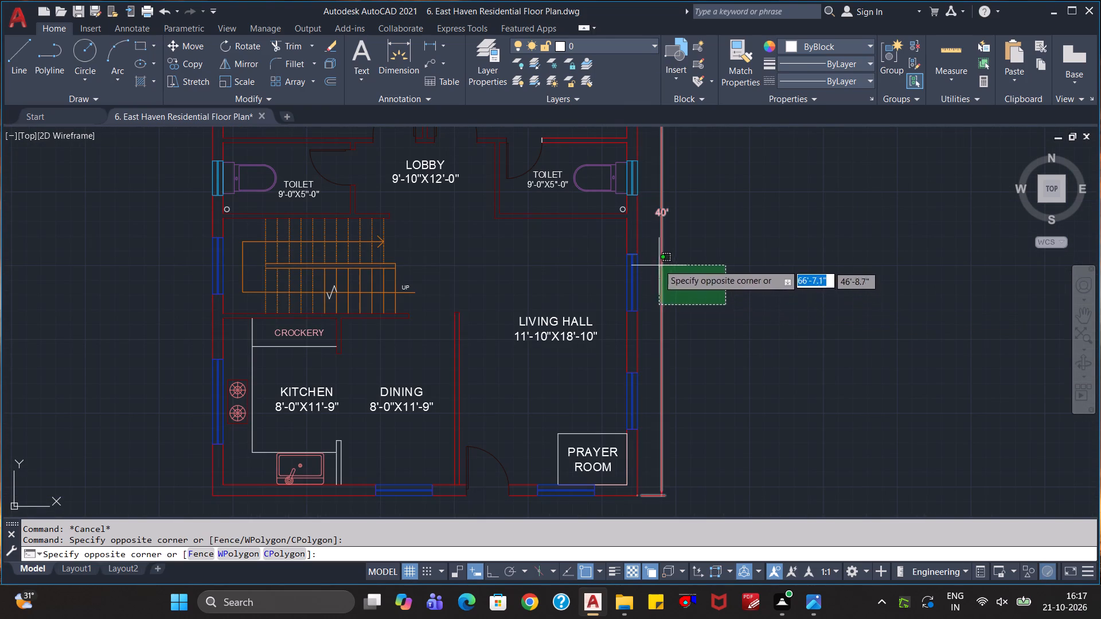
{"action": "left_click", "coordinate": [658, 263]}
{"action": "left_click", "coordinate": [649, 46]}
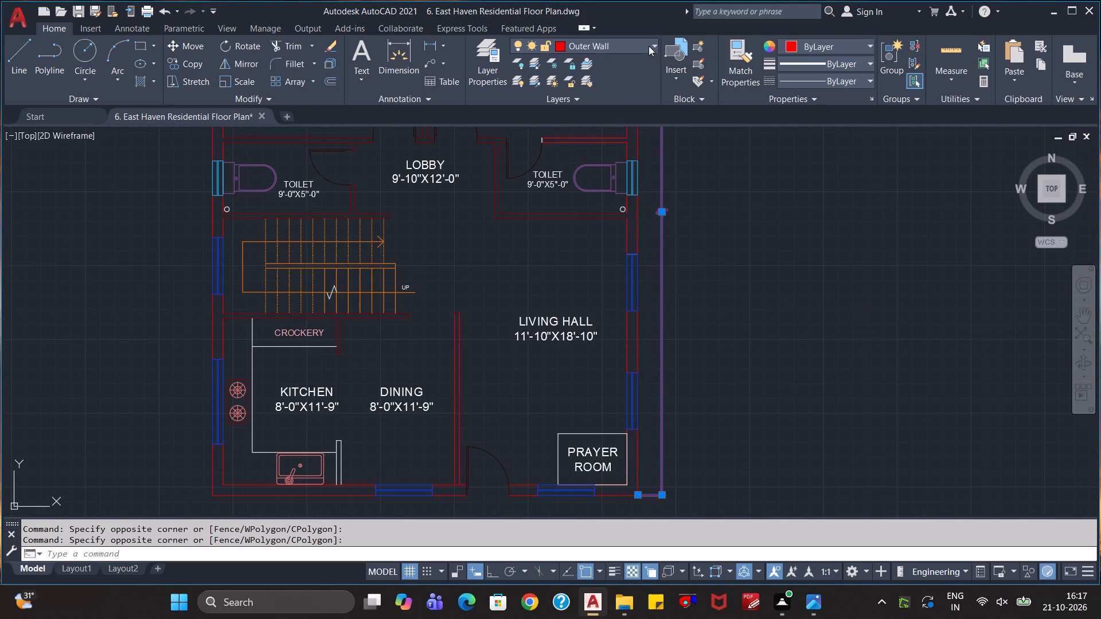
{"action": "left_click", "coordinate": [628, 62]}
{"action": "left_click", "coordinate": [752, 224]}
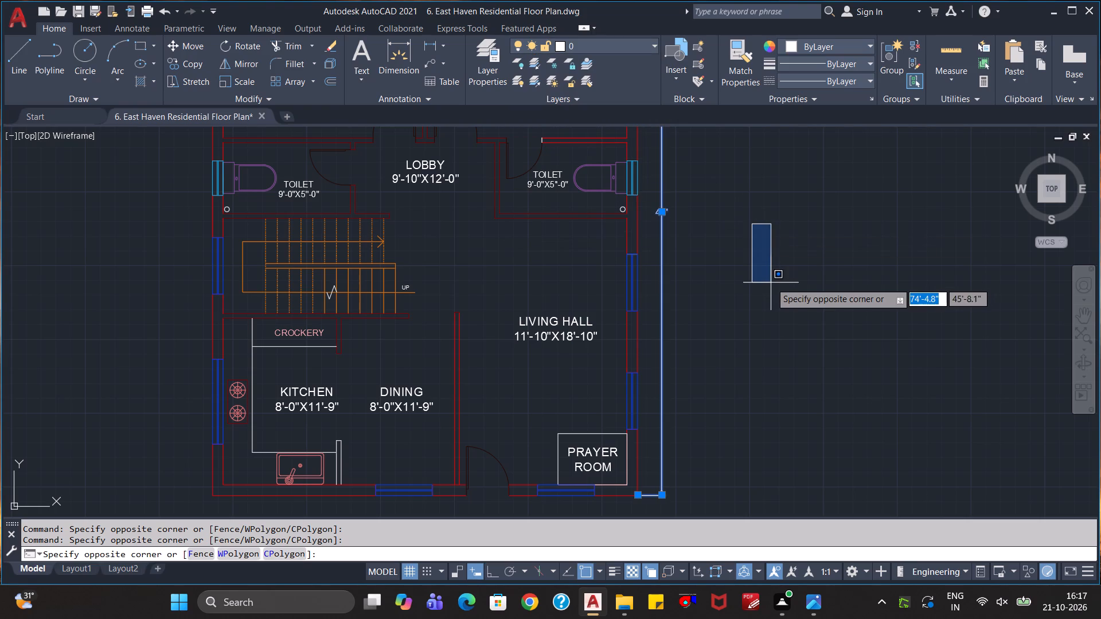
{"action": "key", "text": "Escape"}
{"action": "key", "text": "Escape"}
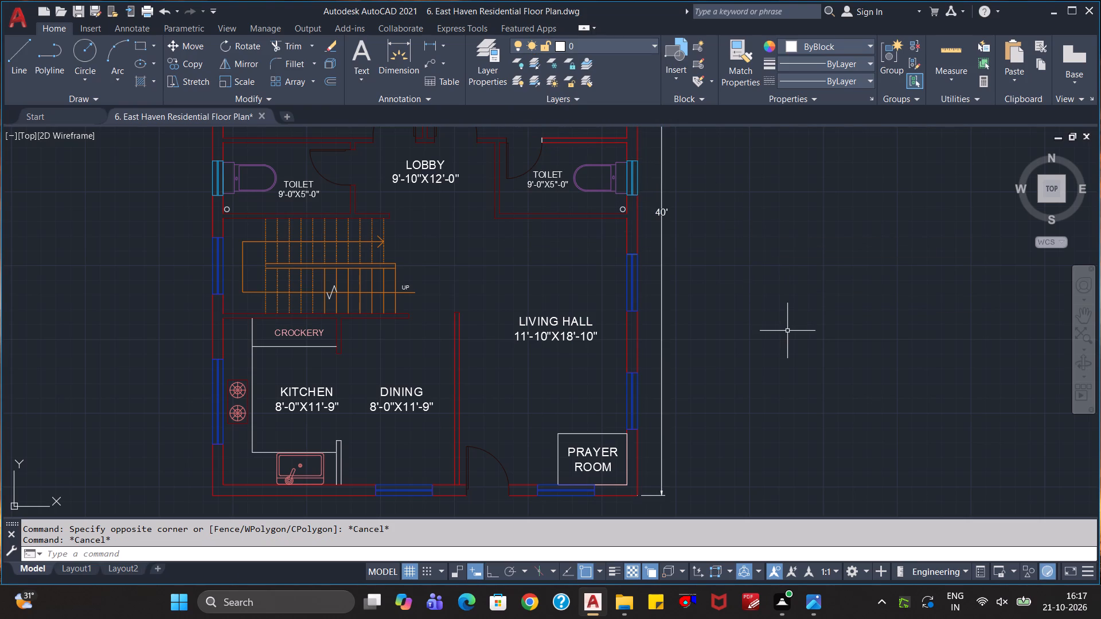
Assign the short white lines at the headboard ends of both bedroom beds to the Furniture layer.
{"action": "scroll", "coordinate": [787, 331], "scroll_direction": "down", "scroll_amount": 1}
{"action": "middle_click_drag", "start_coordinate": [802, 244], "coordinate": [749, 450]}
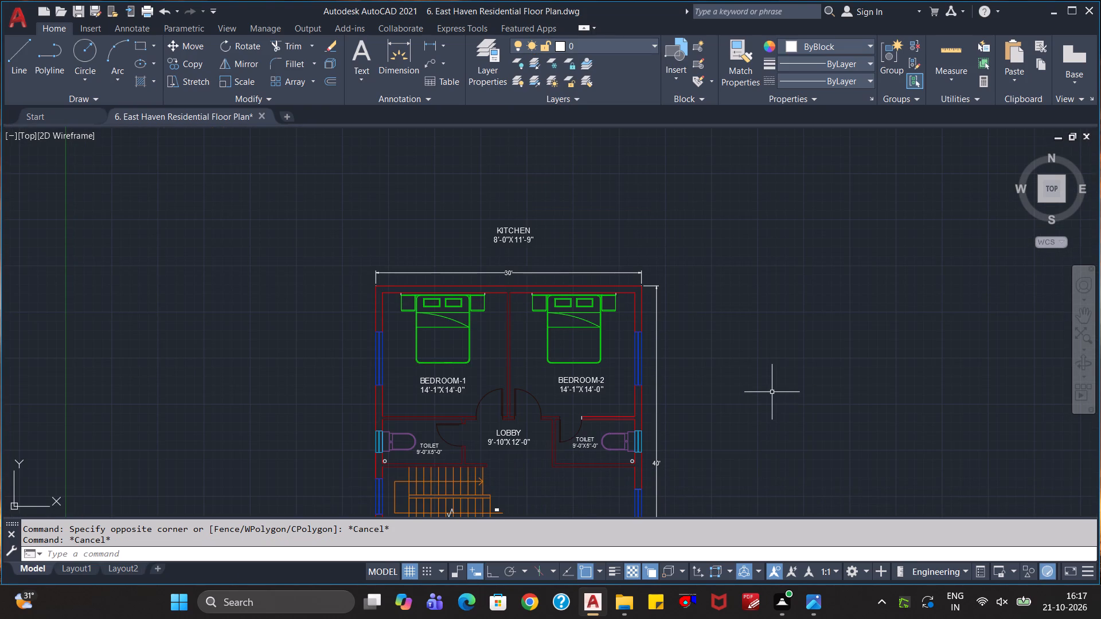
{"action": "scroll", "coordinate": [772, 389], "scroll_direction": "up", "scroll_amount": 1}
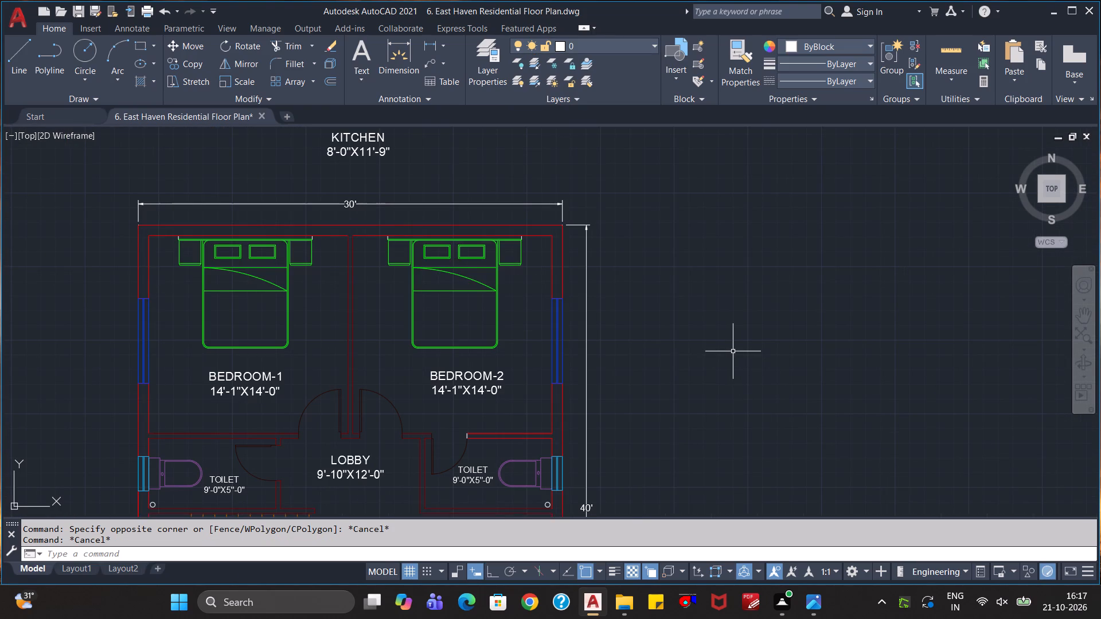
{"action": "scroll", "coordinate": [733, 351], "scroll_direction": "down", "scroll_amount": 1}
{"action": "scroll", "coordinate": [667, 350], "scroll_direction": "up", "scroll_amount": 3}
{"action": "middle_click_drag", "start_coordinate": [438, 217], "coordinate": [439, 227]}
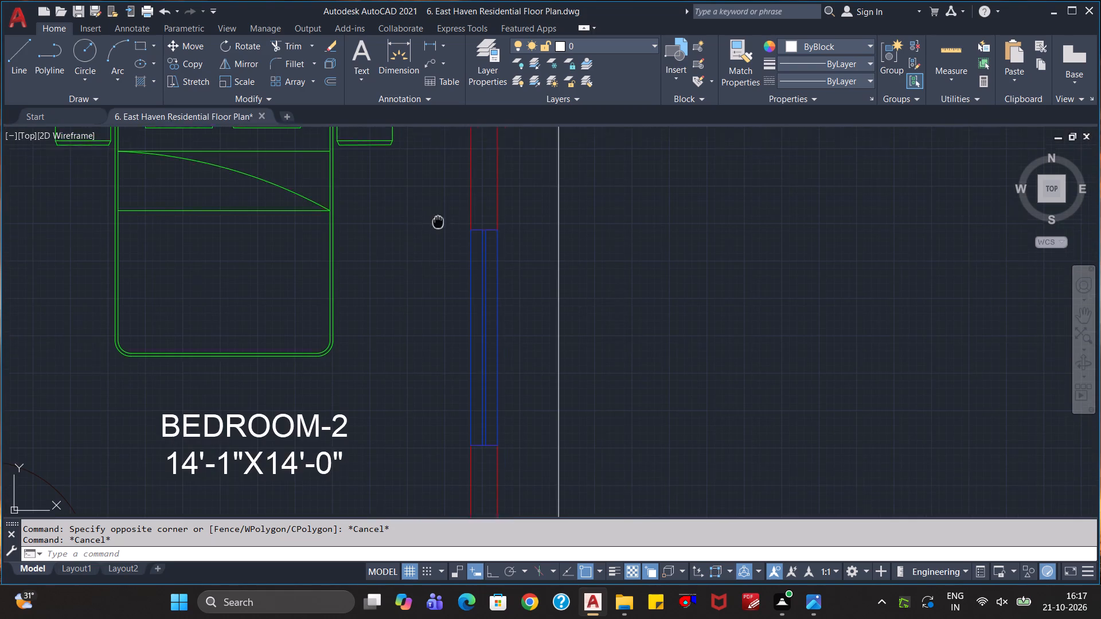
{"action": "middle_click_drag", "start_coordinate": [439, 227], "coordinate": [467, 450]}
{"action": "scroll", "coordinate": [444, 337], "scroll_direction": "up", "scroll_amount": 2}
{"action": "middle_click_drag", "start_coordinate": [434, 308], "coordinate": [563, 333]}
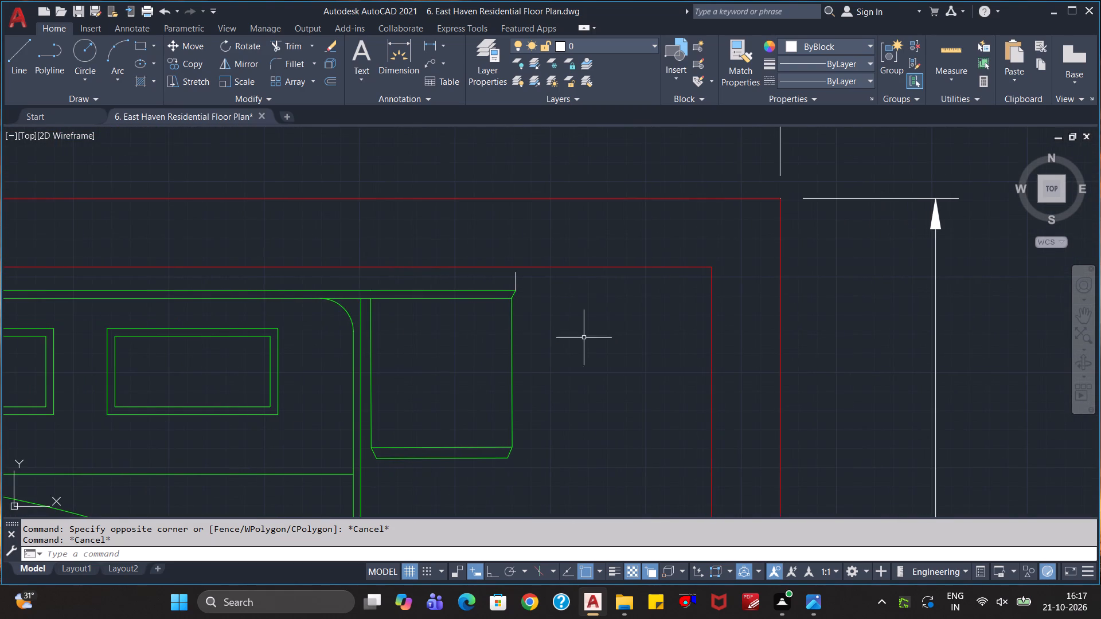
{"action": "left_click", "coordinate": [533, 277]}
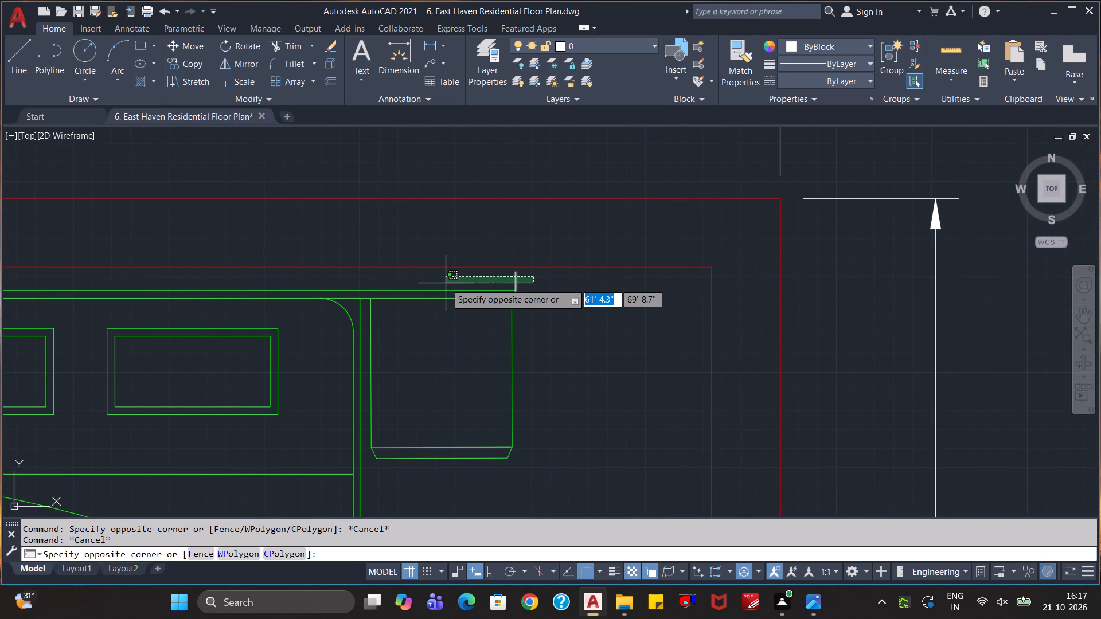
{"action": "scroll", "coordinate": [446, 283], "scroll_direction": "down", "scroll_amount": 2}
{"action": "middle_click_drag", "start_coordinate": [309, 284], "coordinate": [590, 347]}
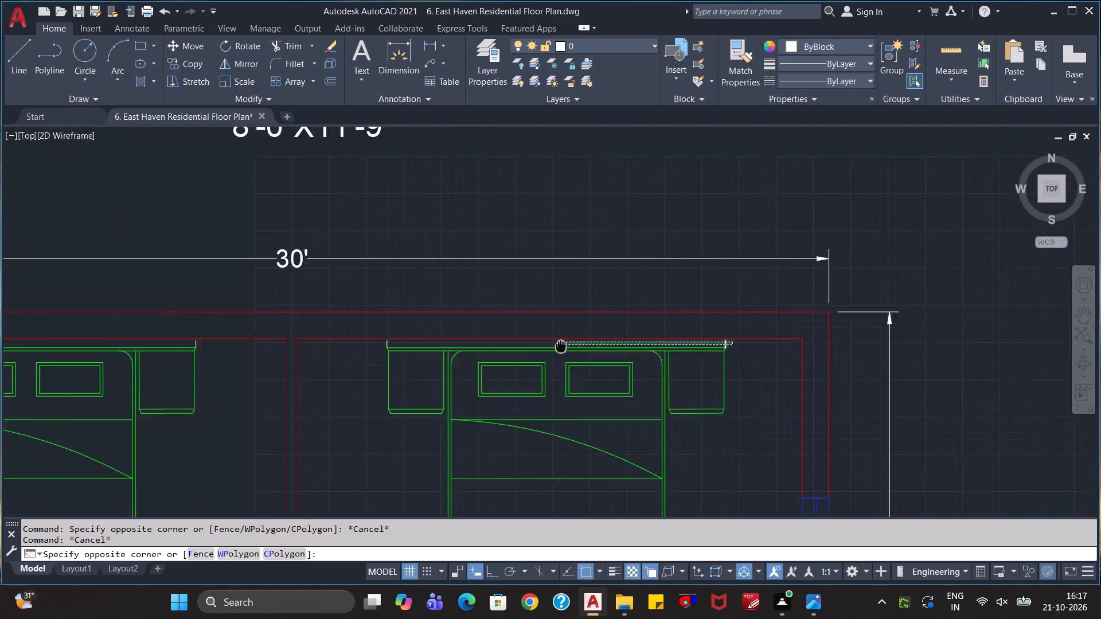
{"action": "middle_click_drag", "start_coordinate": [590, 347], "coordinate": [942, 354]}
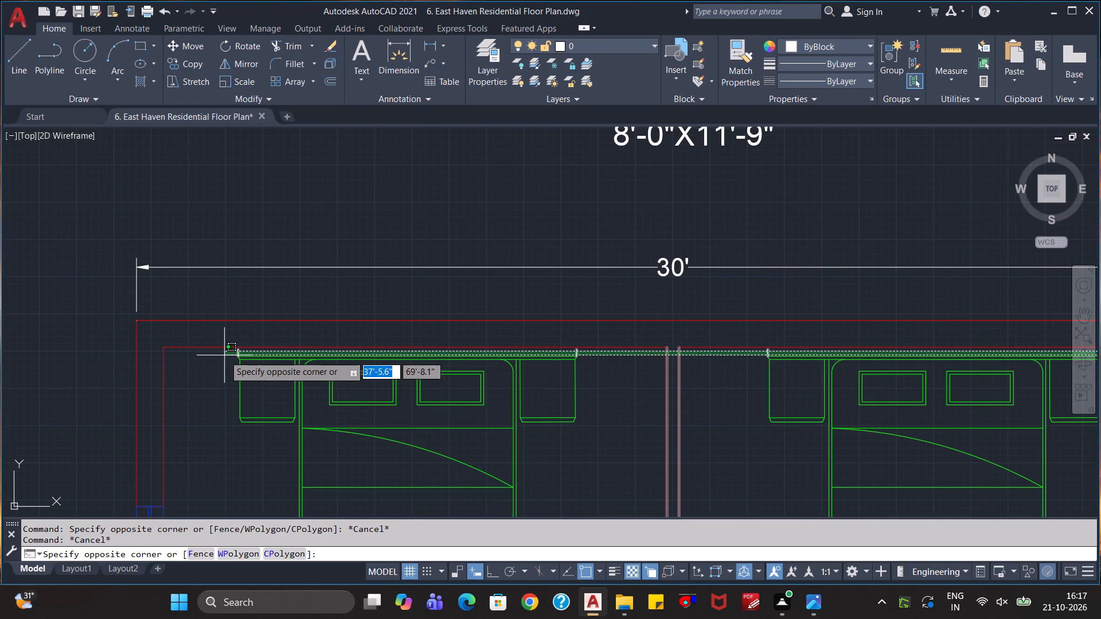
{"action": "left_click", "coordinate": [224, 355]}
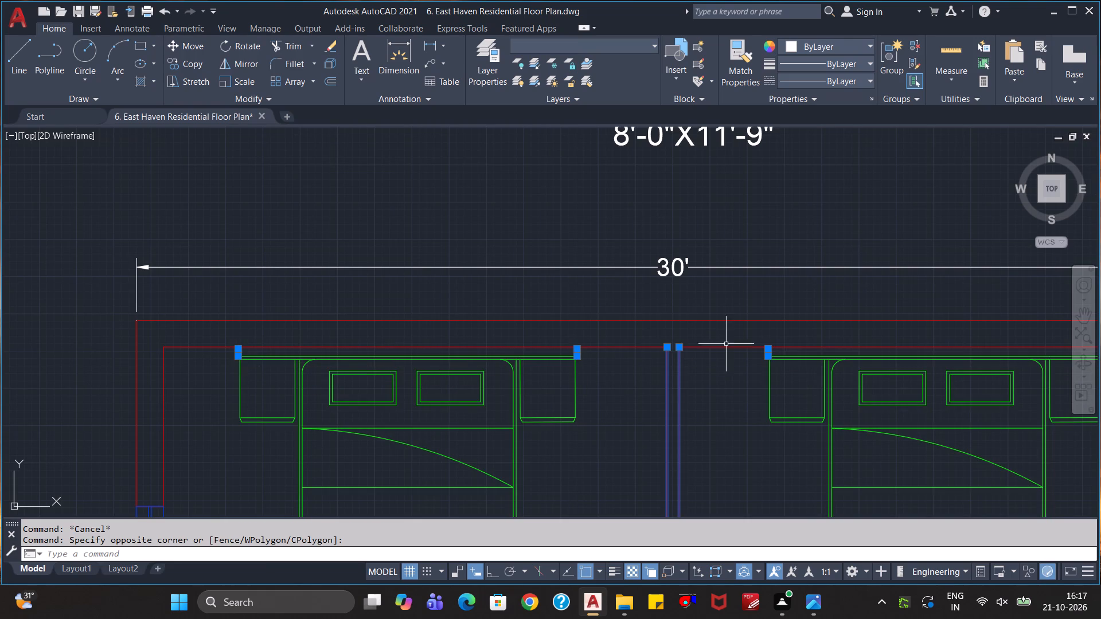
{"action": "left_click", "coordinate": [681, 384], "text": "ctrl"}
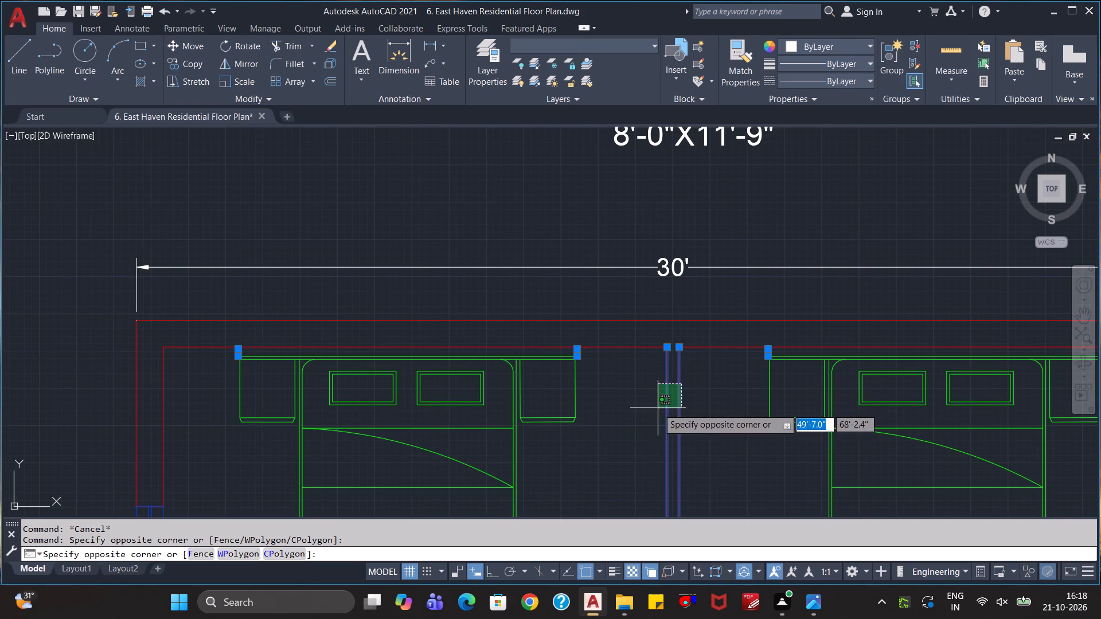
{"action": "left_click", "coordinate": [658, 408], "text": "ctrl"}
{"action": "left_click", "coordinate": [598, 45]}
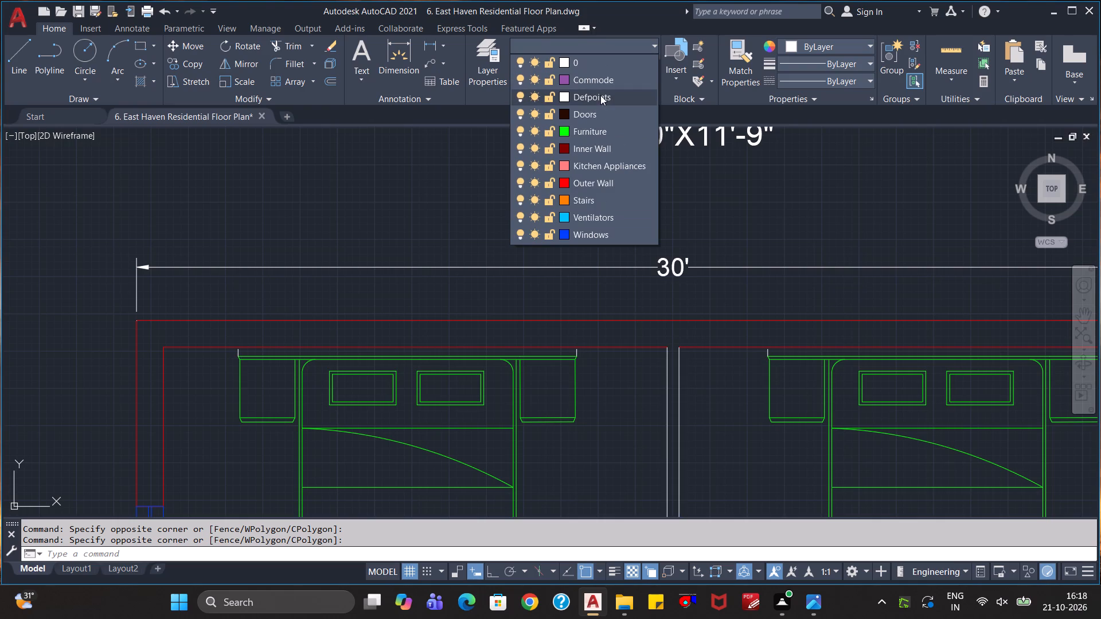
{"action": "left_click", "coordinate": [586, 128]}
{"action": "key", "text": "Escape"}
{"action": "key", "text": "Escape"}
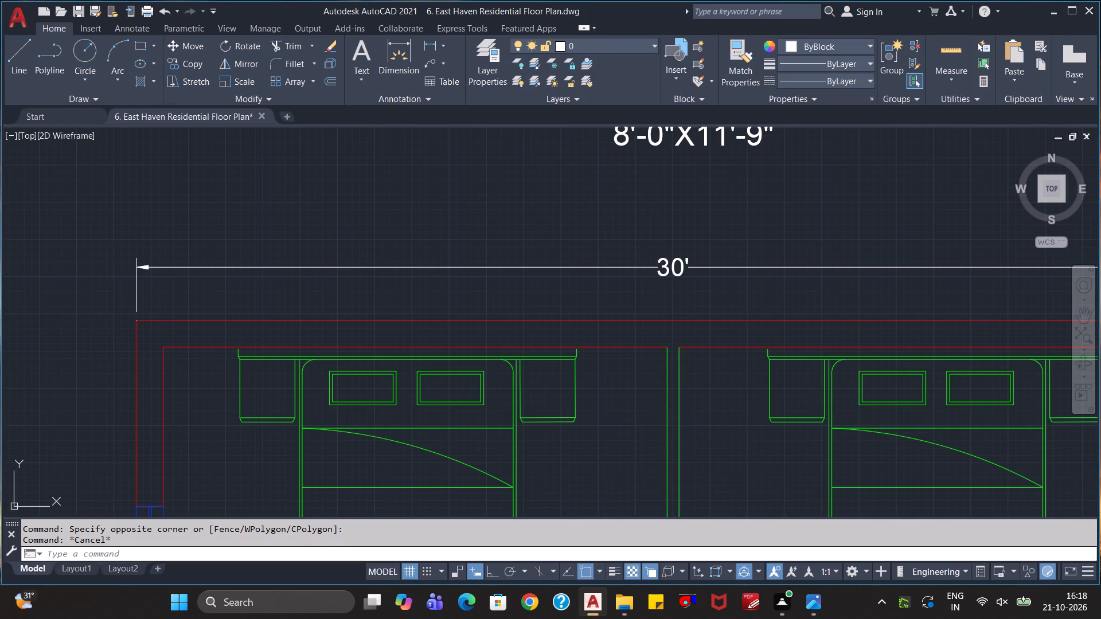
Assign the two partition wall lines between Bedroom-1 and Bedroom-2 to the Inner Wall layer.
{"action": "left_click", "coordinate": [722, 442]}
{"action": "left_click", "coordinate": [650, 480]}
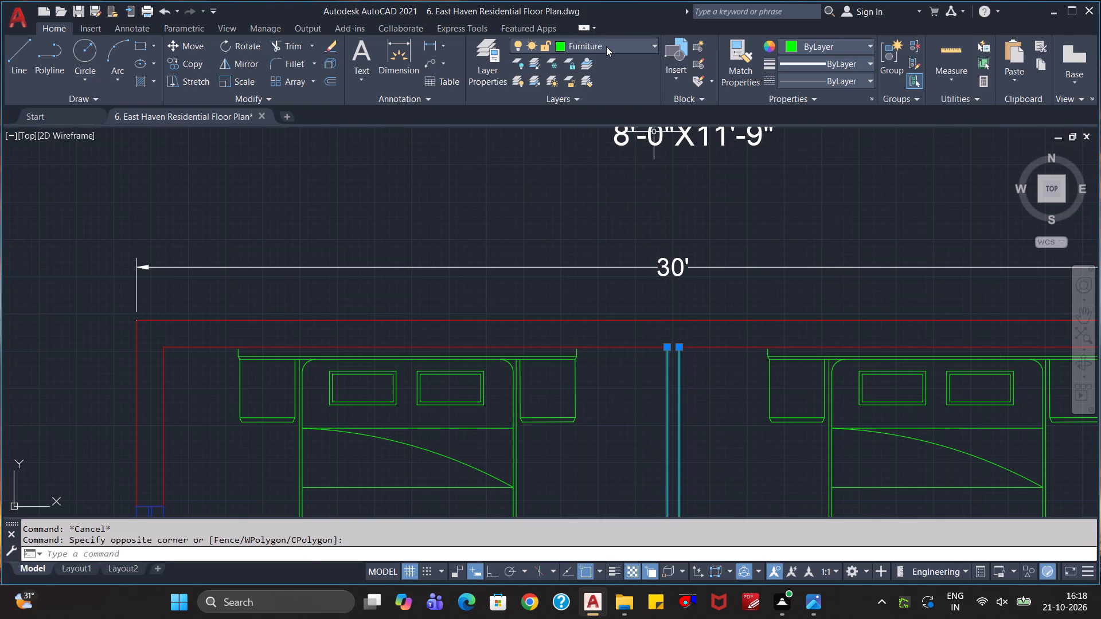
{"action": "left_click", "coordinate": [606, 46]}
{"action": "left_click", "coordinate": [595, 147]}
{"action": "key", "text": "Escape"}
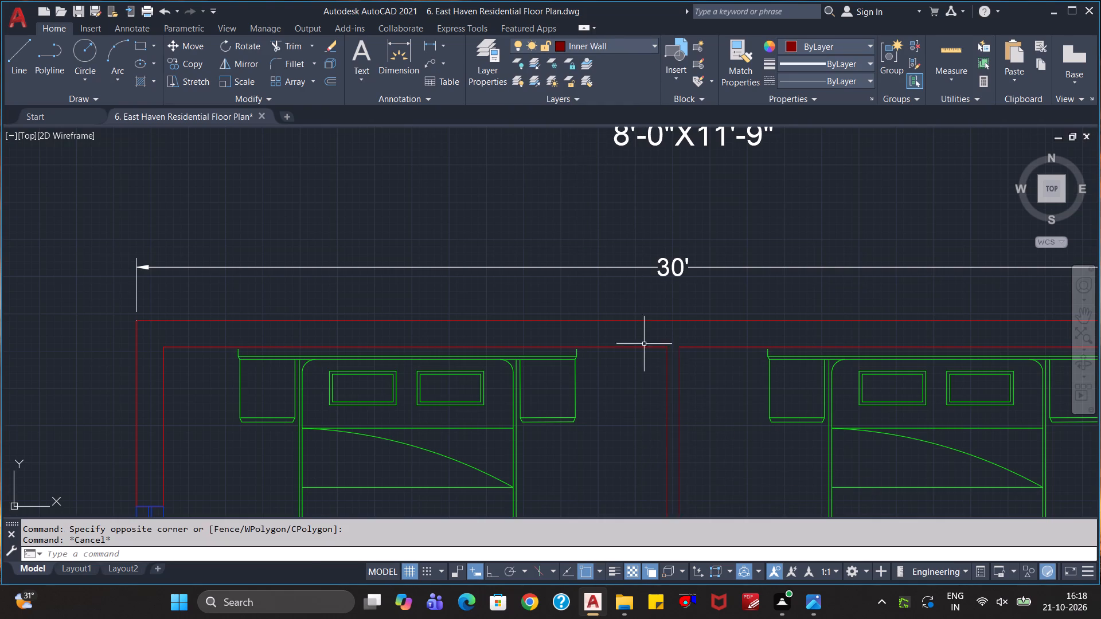
{"action": "key", "text": "Escape"}
Save the floor plan drawing.
{"action": "scroll", "coordinate": [626, 437], "scroll_direction": "down", "scroll_amount": 3}
{"action": "middle_click_drag", "start_coordinate": [888, 324], "coordinate": [788, 148]}
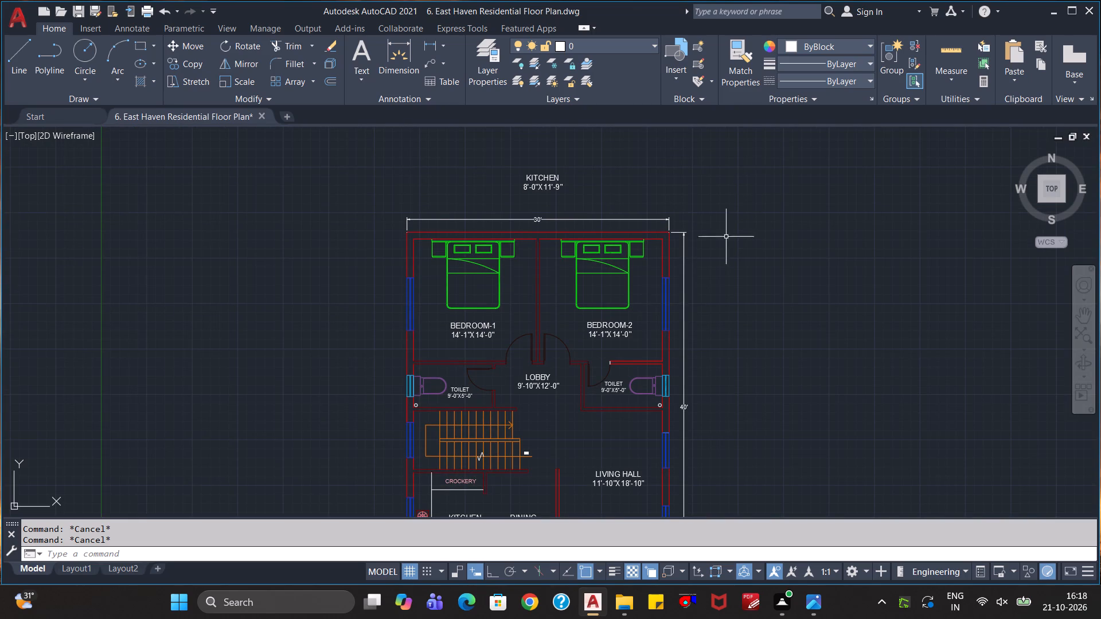
{"action": "scroll", "coordinate": [650, 307], "scroll_direction": "up", "scroll_amount": 1}
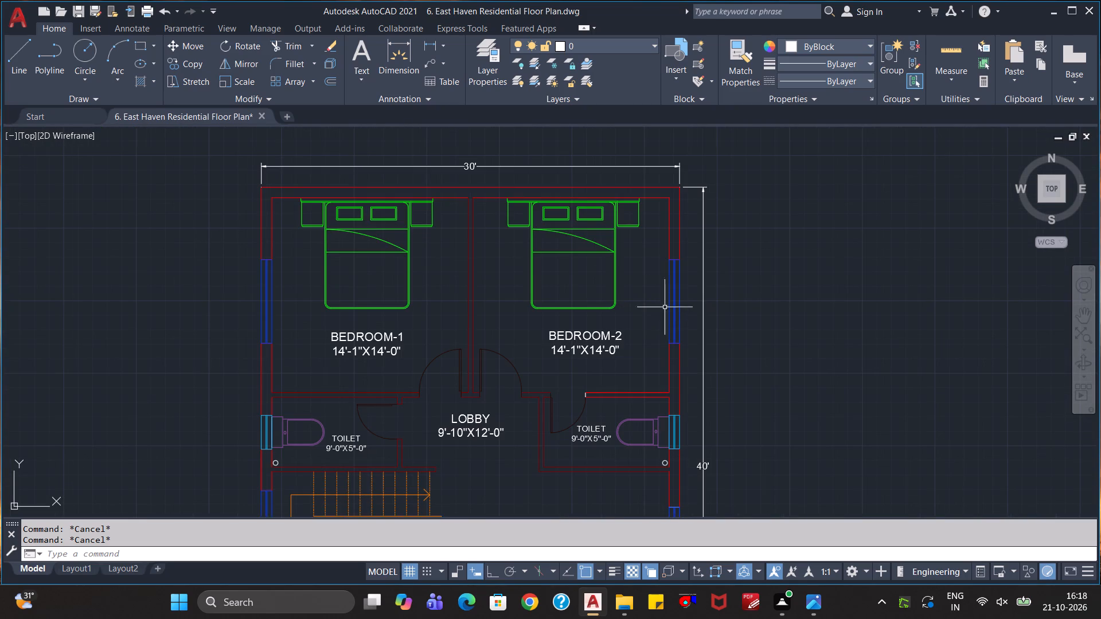
{"action": "key", "text": "ctrl+s"}
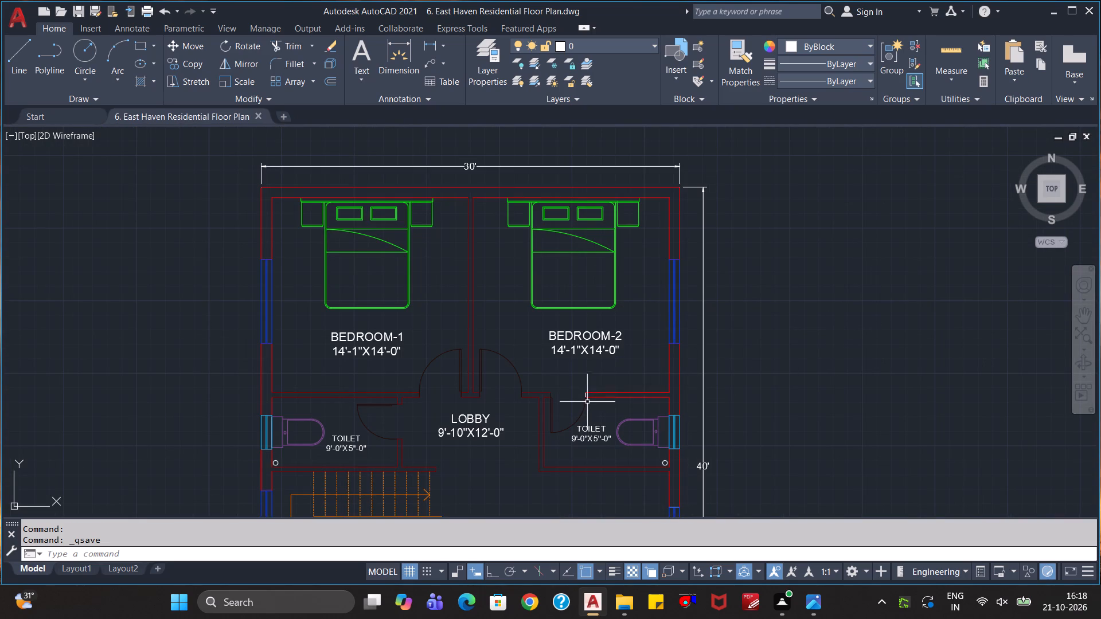
Delete the overlapping white Commode-layer line at the open wall end beside Bedroom-2's toilet door.
{"action": "scroll", "coordinate": [586, 399], "scroll_direction": "up", "scroll_amount": 7}
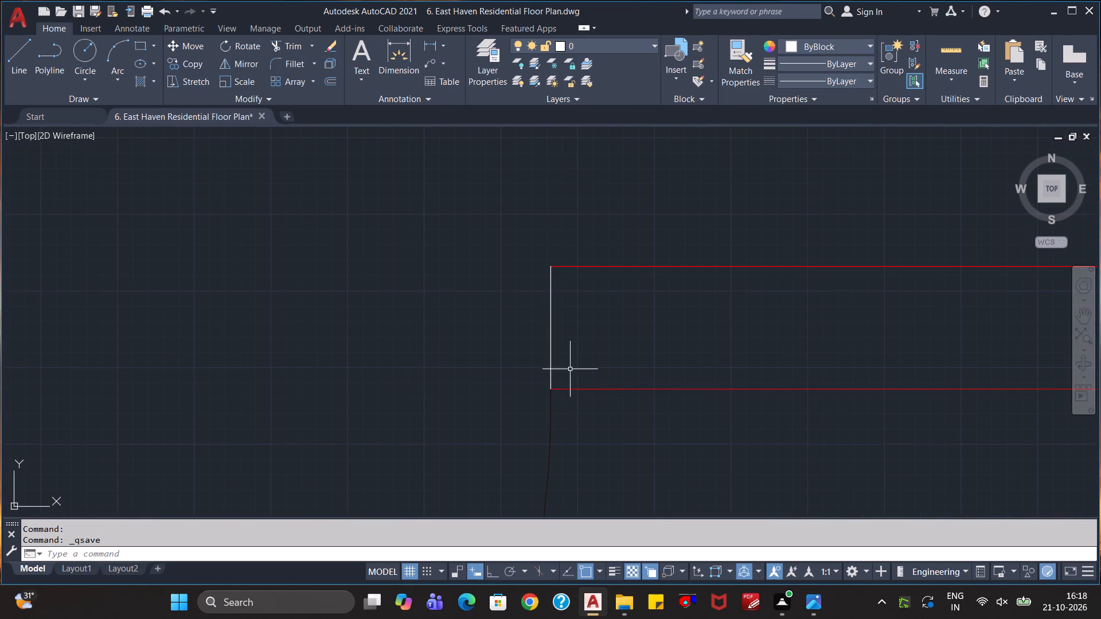
{"action": "left_click", "coordinate": [549, 331]}
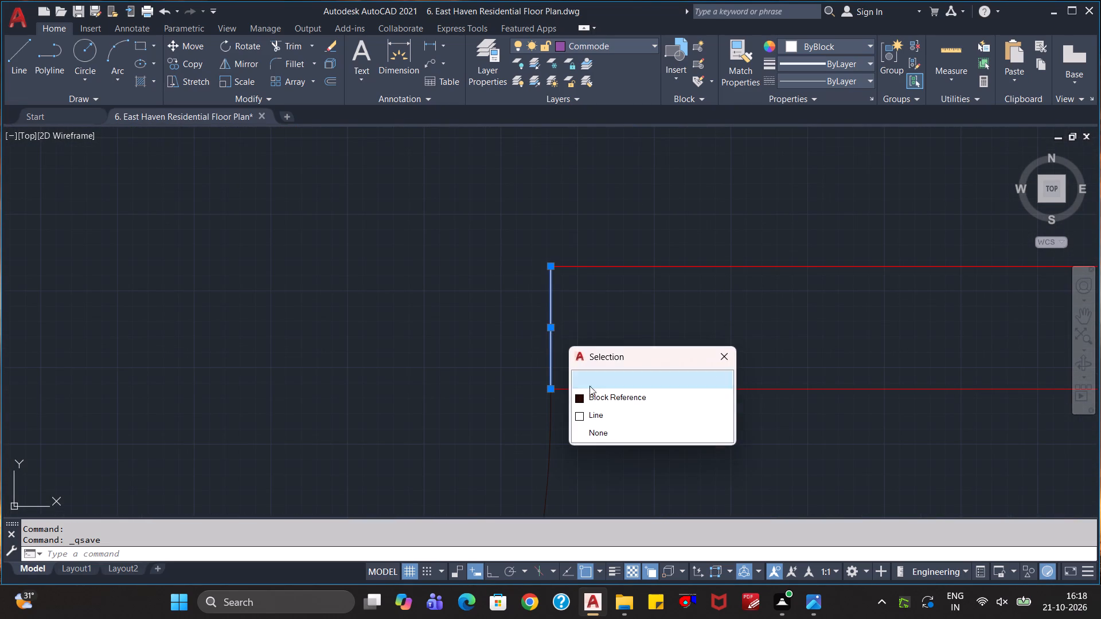
{"action": "left_click", "coordinate": [591, 384]}
{"action": "key", "text": "Delete"}
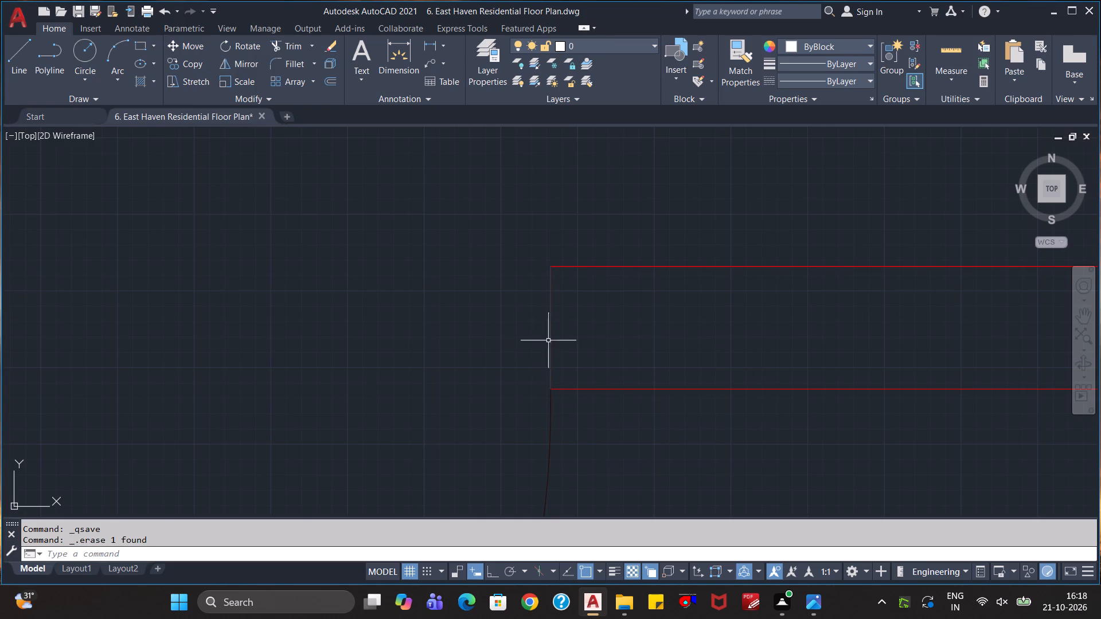
Assign the remaining short line closing the wall end beside Bedroom-2's toilet door to the Inner Wall layer.
{"action": "left_click", "coordinate": [550, 334]}
{"action": "left_click", "coordinate": [588, 401]}
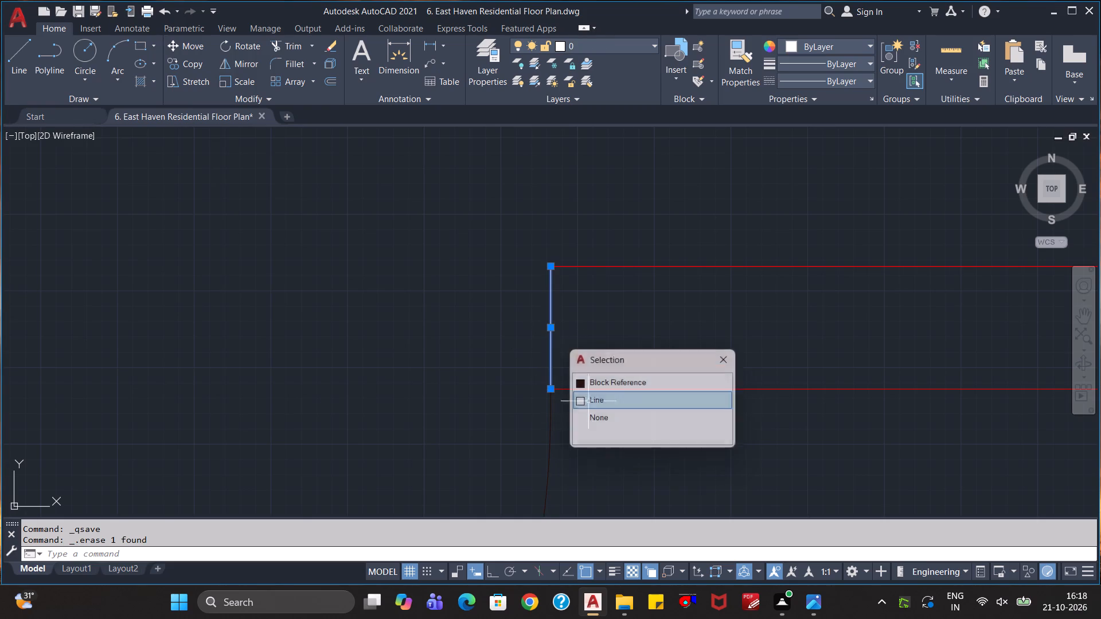
{"action": "left_click", "coordinate": [629, 45]}
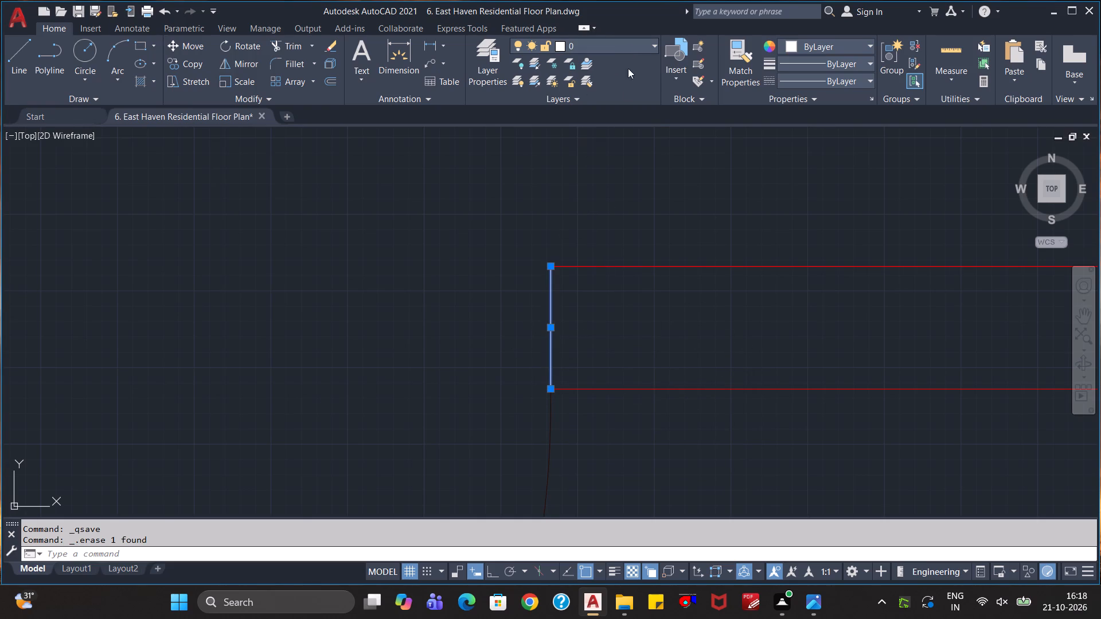
{"action": "left_click", "coordinate": [607, 148]}
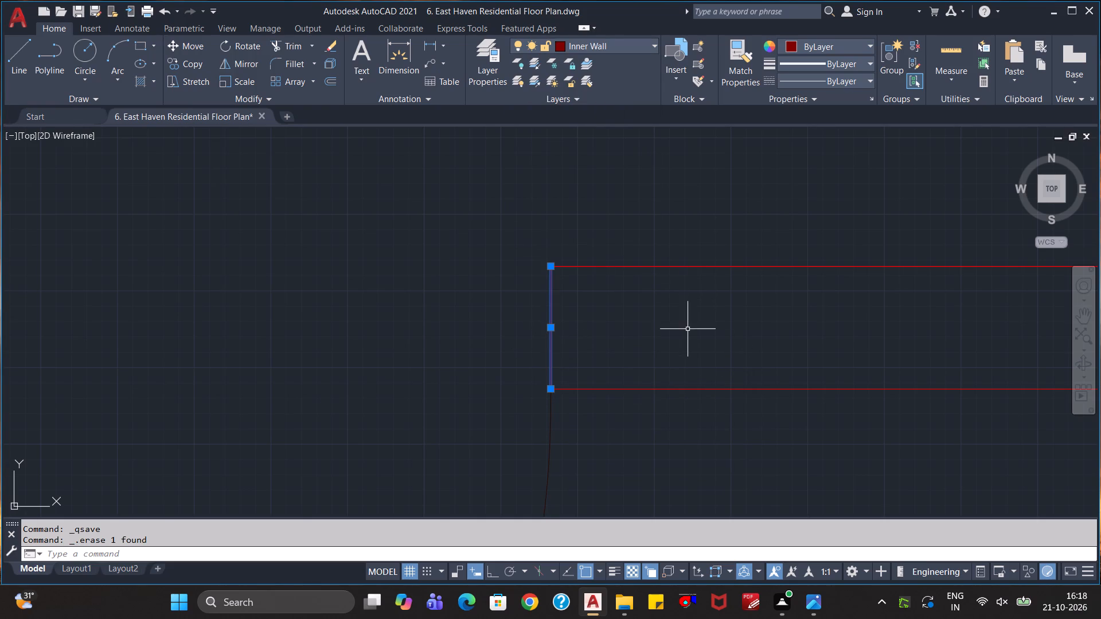
{"action": "key", "text": "Escape"}
{"action": "key", "text": "Escape"}
{"action": "scroll", "coordinate": [688, 329], "scroll_direction": "down", "scroll_amount": 1}
{"action": "scroll", "coordinate": [723, 422], "scroll_direction": "down", "scroll_amount": 2}
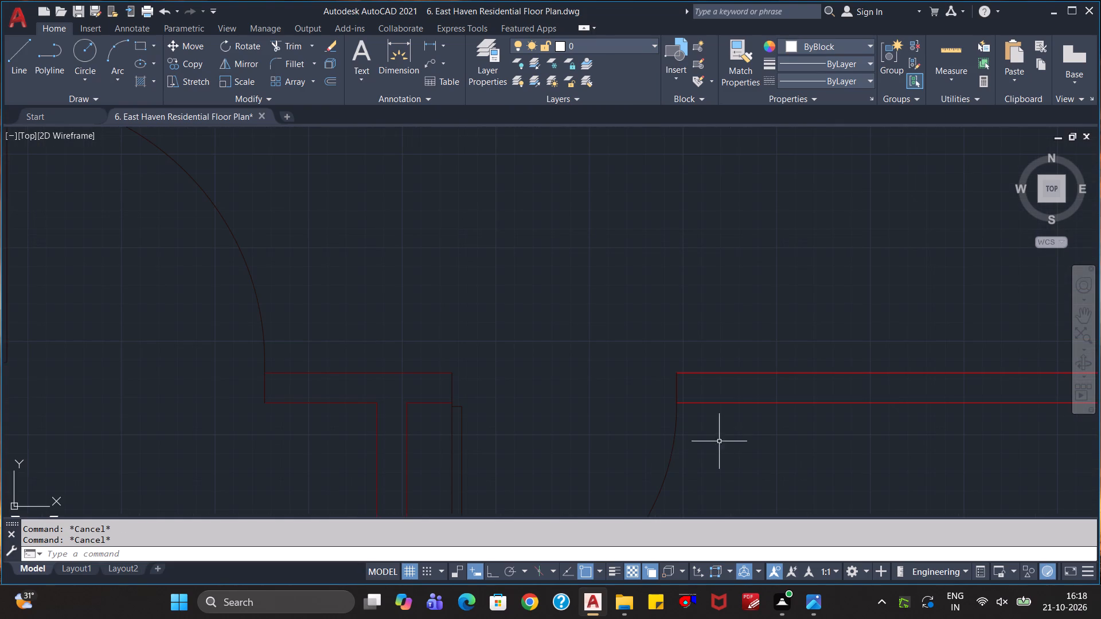
Save the floor plan drawing.
{"action": "left_click", "coordinate": [671, 451]}
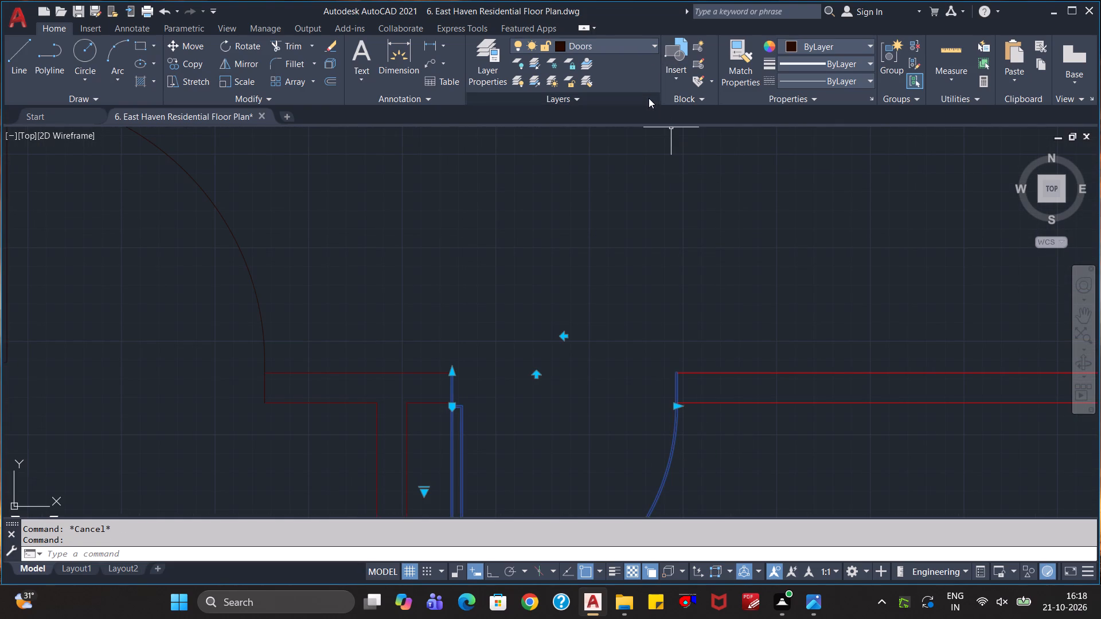
{"action": "key", "text": "Escape"}
{"action": "key", "text": "Escape"}
{"action": "key", "text": "ctrl+s"}
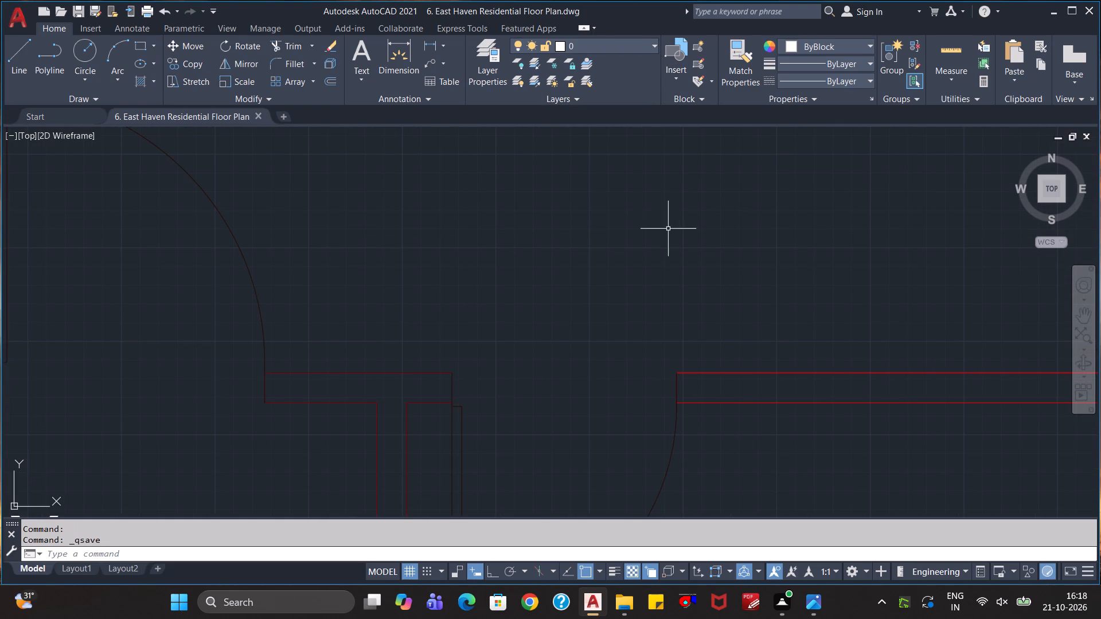
Examine the lobby, toilets, staircase and living hall, along with the overall floor plan.
{"action": "scroll", "coordinate": [671, 235], "scroll_direction": "down", "scroll_amount": 3}
{"action": "scroll", "coordinate": [697, 273], "scroll_direction": "down", "scroll_amount": 1}
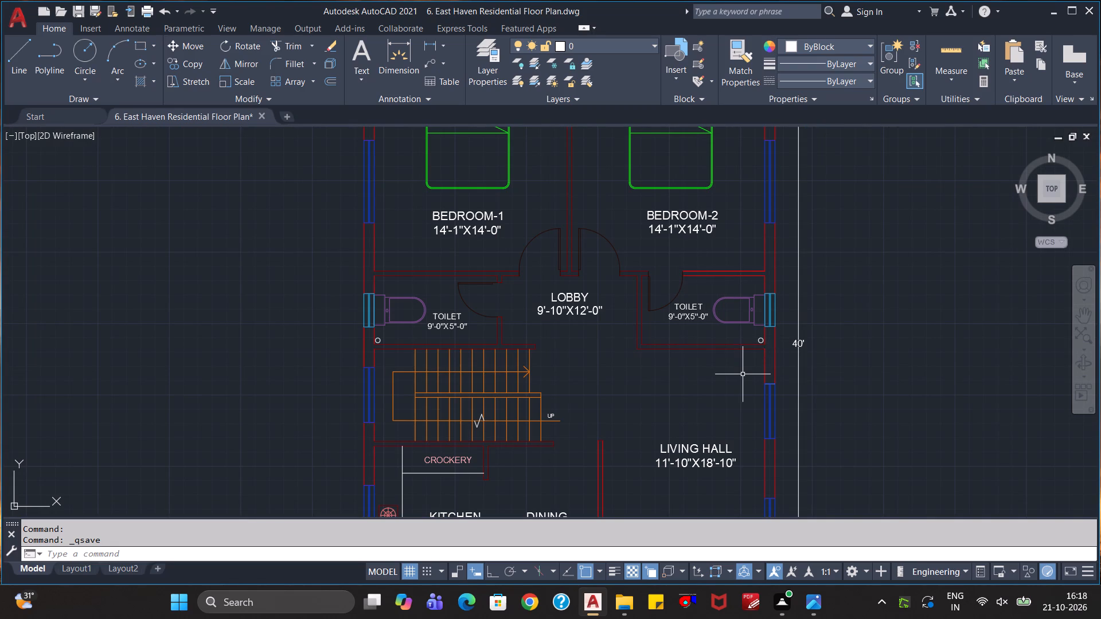
{"action": "scroll", "coordinate": [742, 375], "scroll_direction": "up", "scroll_amount": 1}
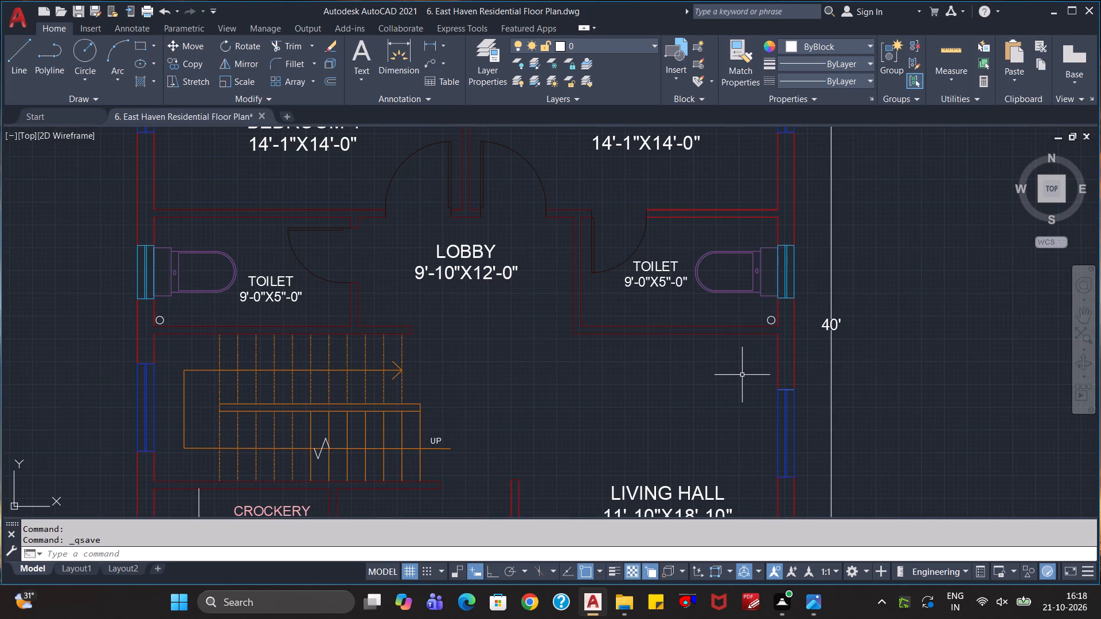
{"action": "scroll", "coordinate": [742, 375], "scroll_direction": "up", "scroll_amount": 1}
{"action": "scroll", "coordinate": [742, 375], "scroll_direction": "down", "scroll_amount": 2}
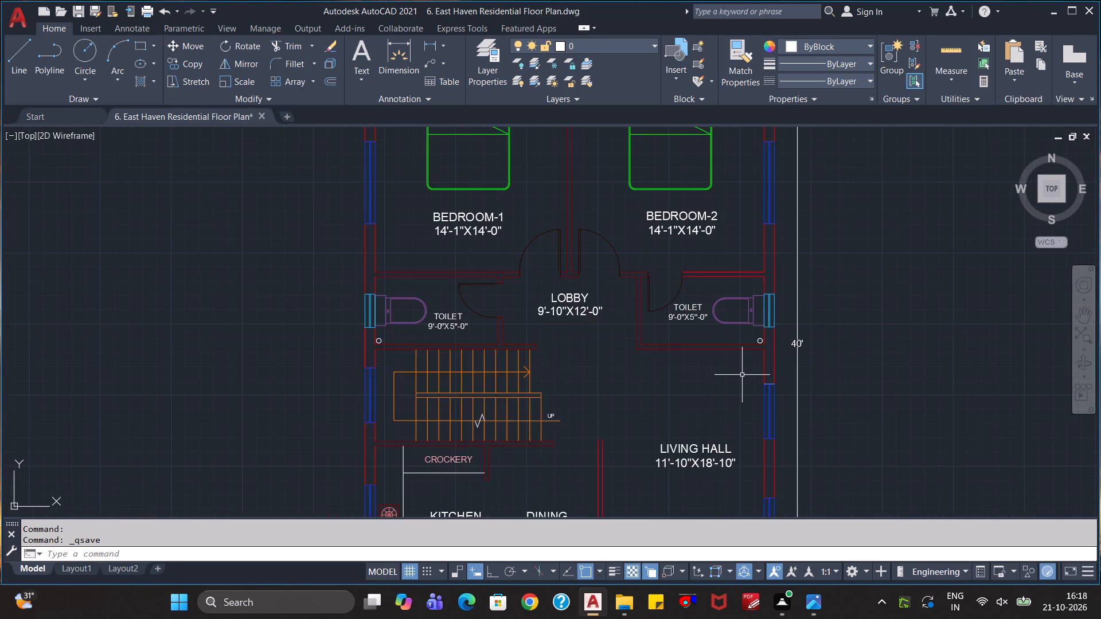
{"action": "scroll", "coordinate": [742, 375], "scroll_direction": "down", "scroll_amount": 2}
{"action": "scroll", "coordinate": [741, 382], "scroll_direction": "up", "scroll_amount": 1}
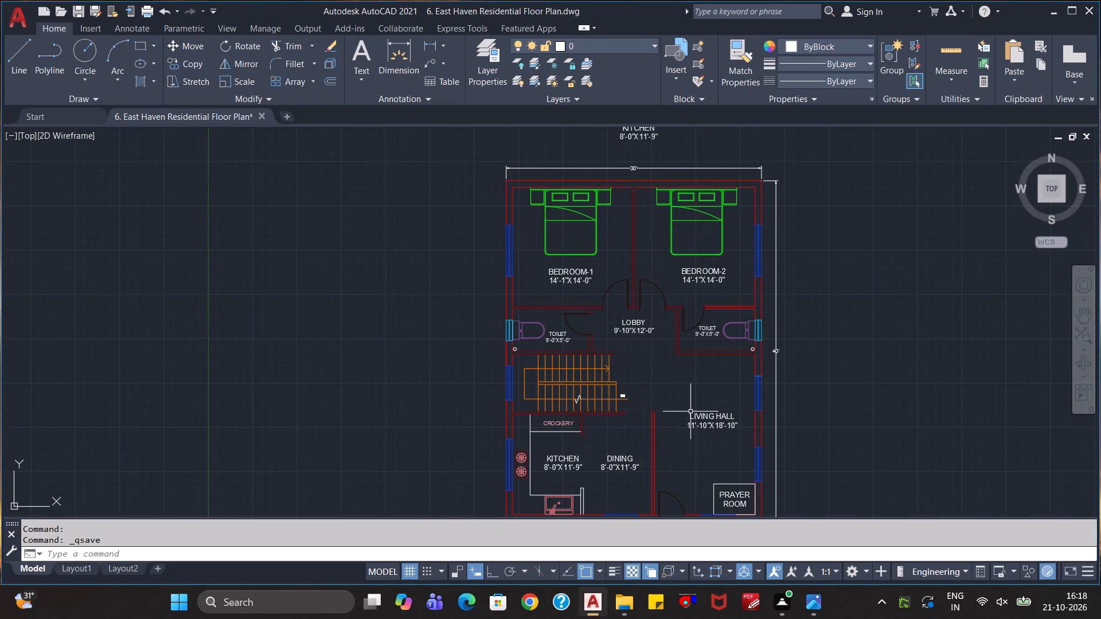
{"action": "scroll", "coordinate": [702, 407], "scroll_direction": "up", "scroll_amount": 1}
{"action": "scroll", "coordinate": [702, 407], "scroll_direction": "down", "scroll_amount": 2}
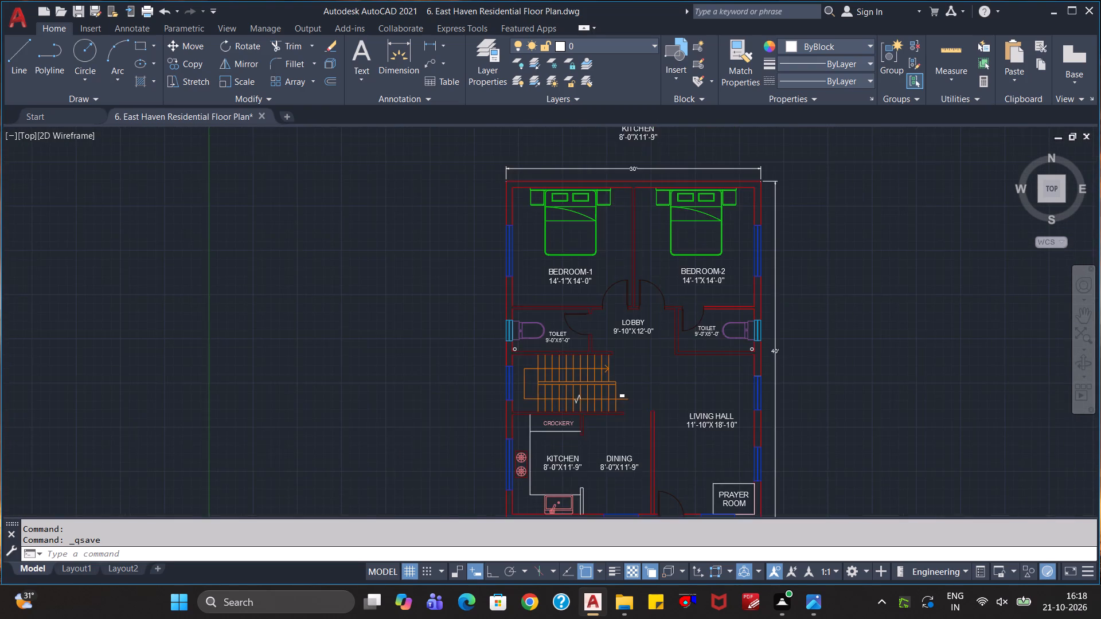
Save the floor plan drawing again.
{"action": "key", "text": "ctrl+s"}
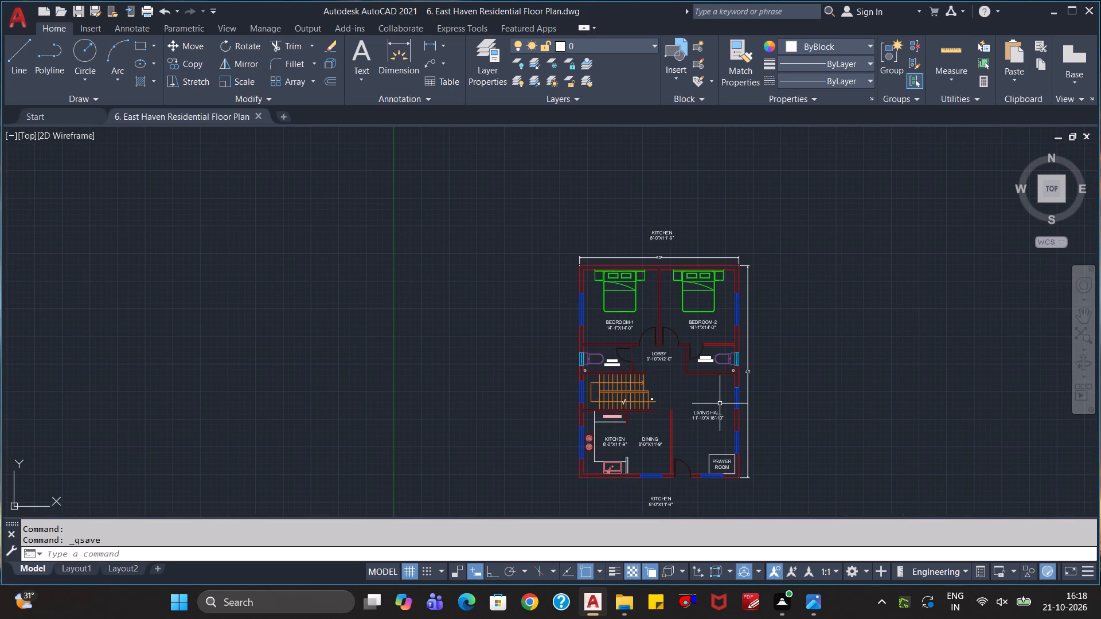
Add the multiline text ENTRY across the main door opening between the dining area and the prayer room.
{"action": "scroll", "coordinate": [700, 454], "scroll_direction": "up", "scroll_amount": 1}
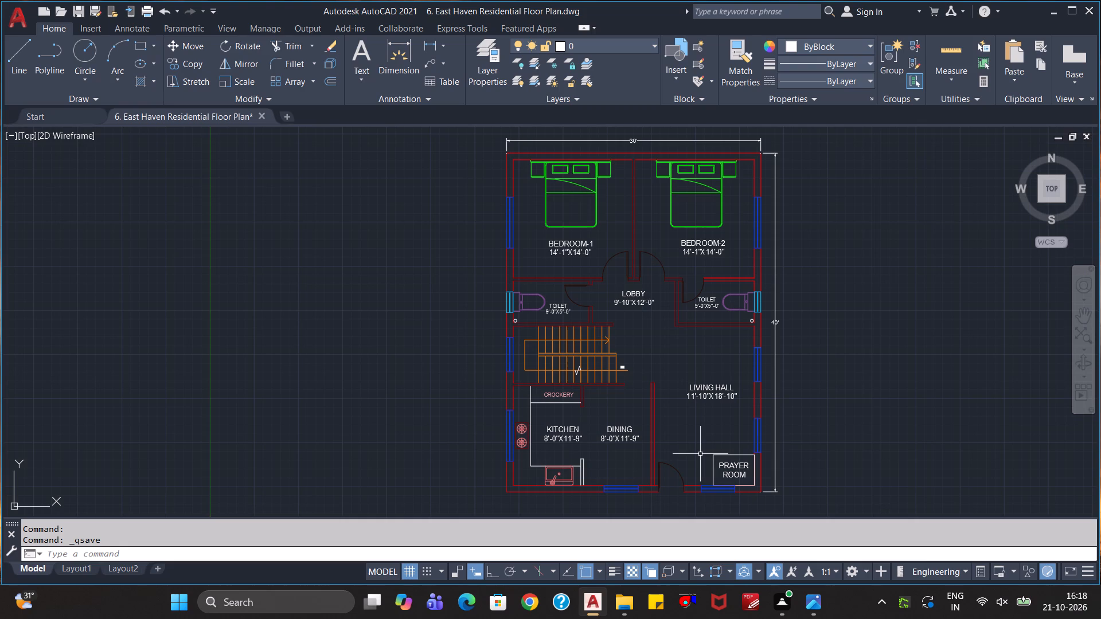
{"action": "scroll", "coordinate": [697, 484], "scroll_direction": "up", "scroll_amount": 2}
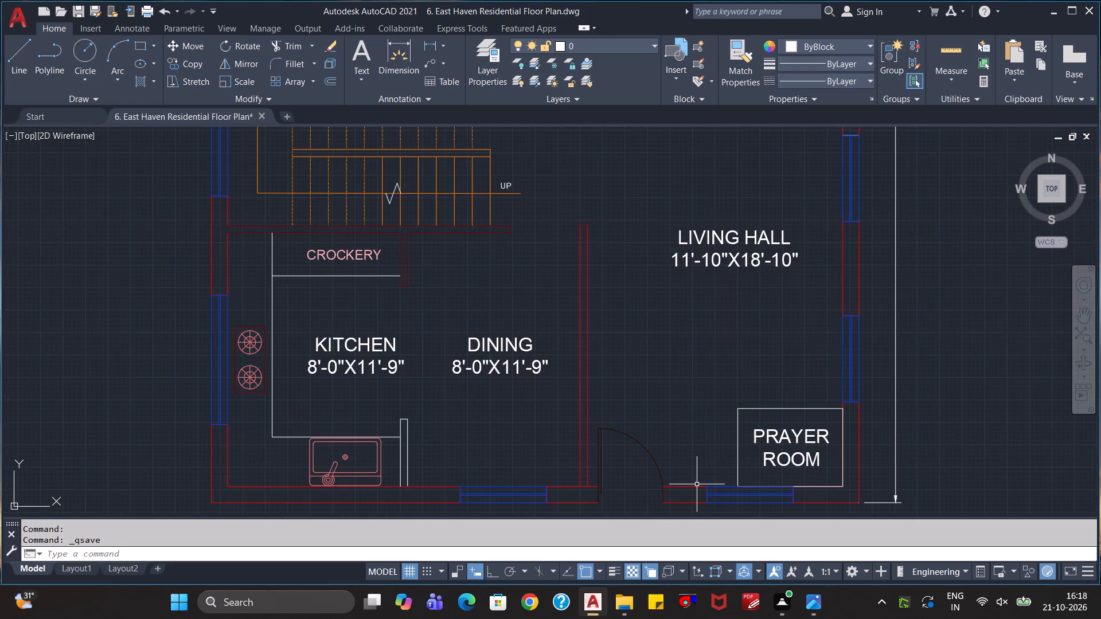
{"action": "scroll", "coordinate": [697, 484], "scroll_direction": "up", "scroll_amount": 1}
{"action": "middle_click_drag", "start_coordinate": [725, 394], "coordinate": [733, 252]}
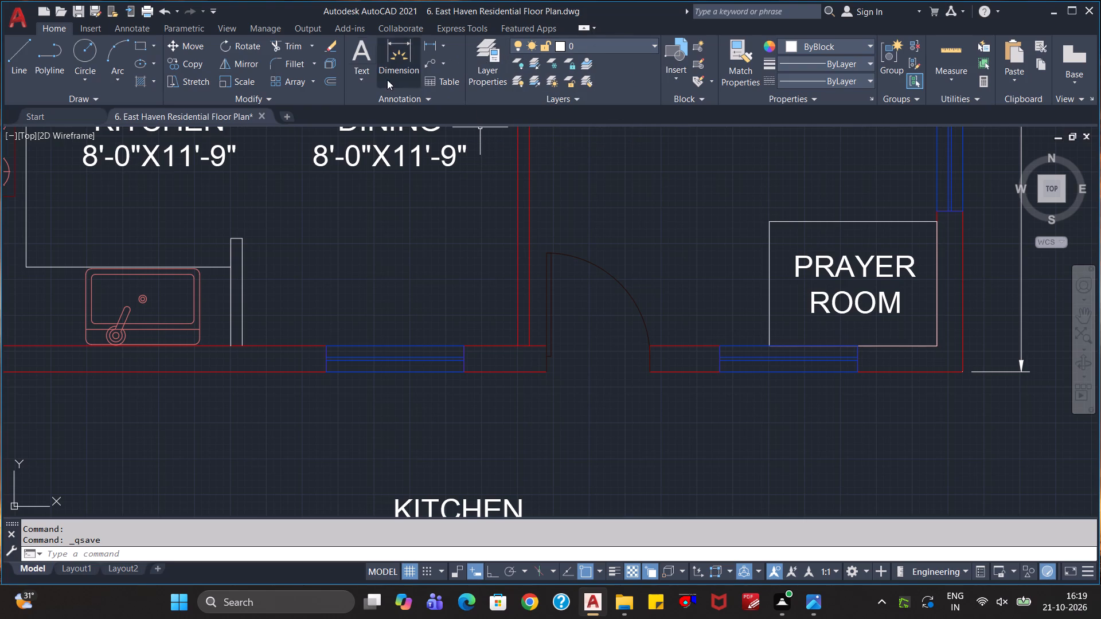
{"action": "left_click", "coordinate": [356, 55]}
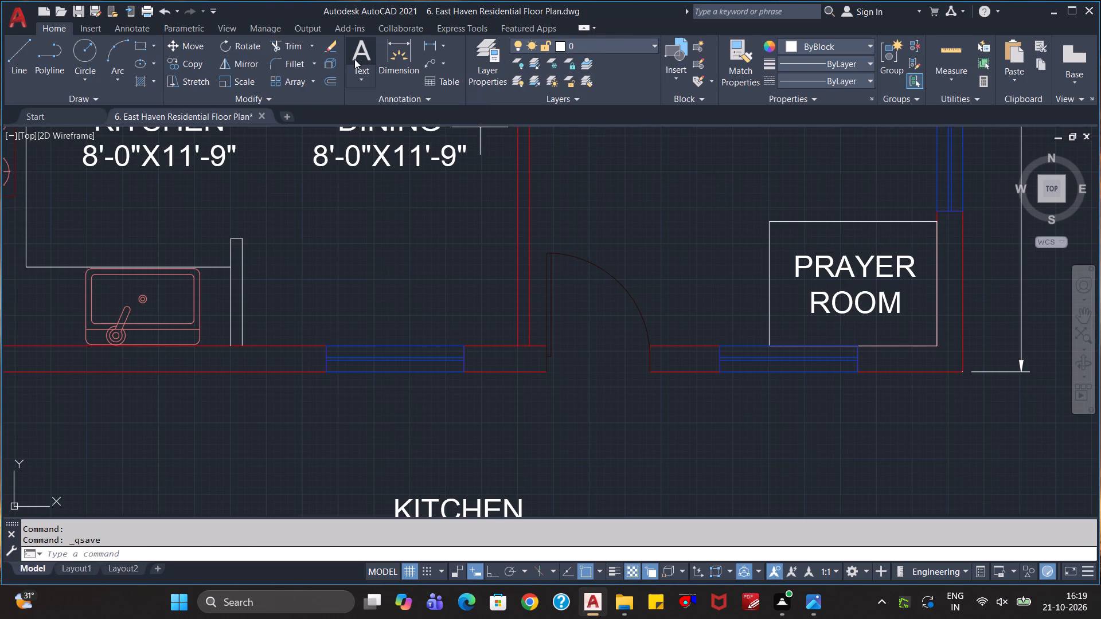
{"action": "left_click", "coordinate": [546, 346]}
{"action": "left_click", "coordinate": [649, 375]}
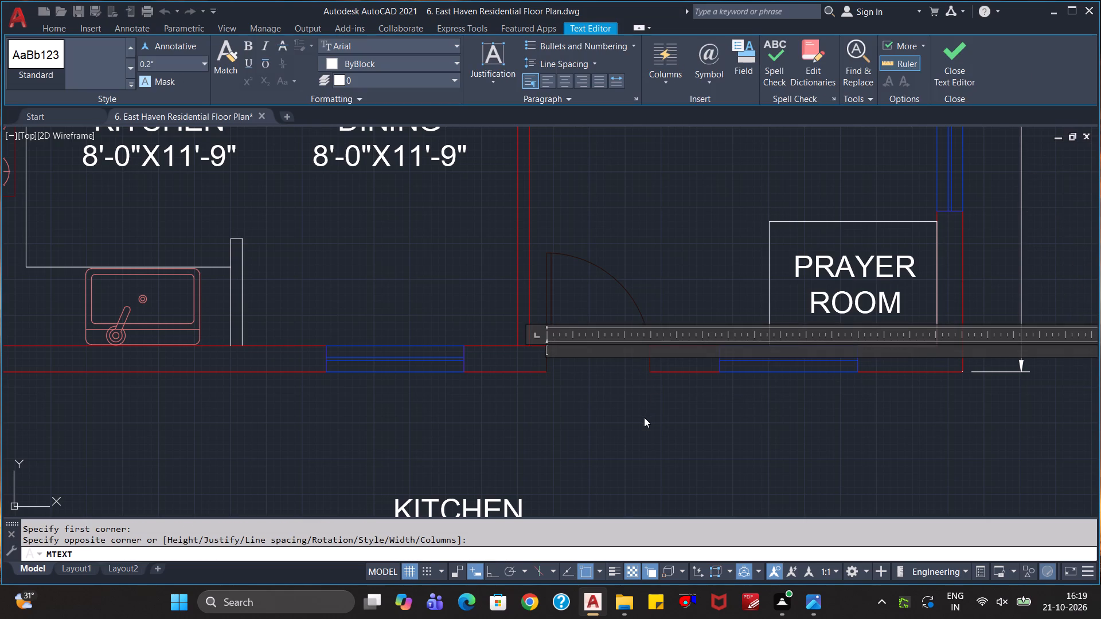
{"action": "key", "text": "shift+e"}
Format the ENTRY text as bold, centred and in the Cascadia Code font, and finish editing it.
{"action": "key", "text": "ctrl+a"}
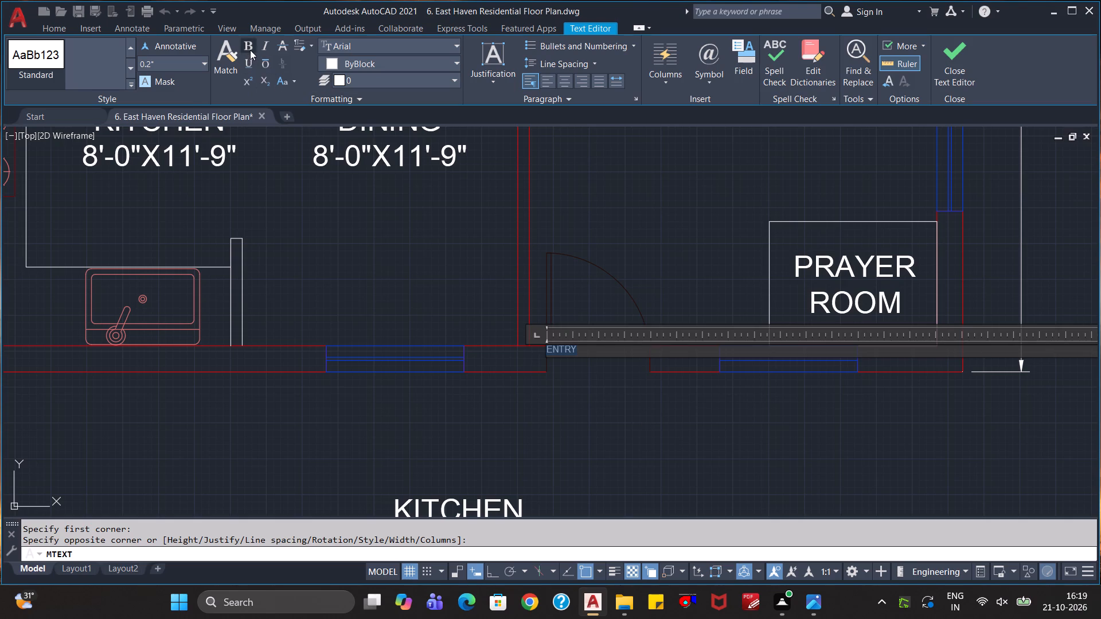
{"action": "left_click", "coordinate": [249, 49]}
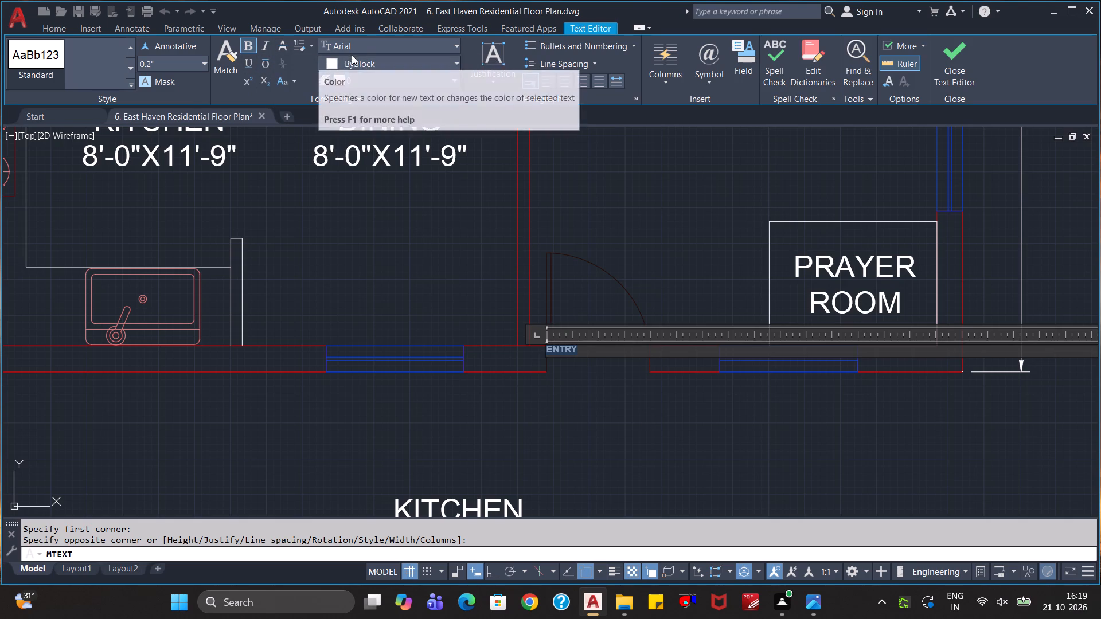
{"action": "left_click", "coordinate": [397, 45]}
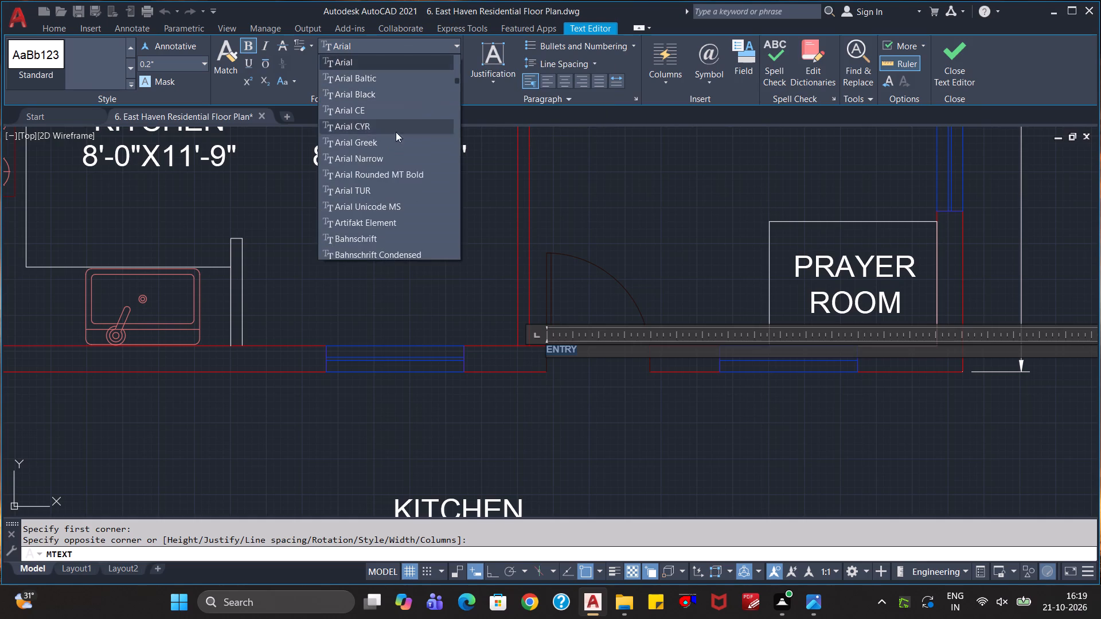
{"action": "scroll", "coordinate": [378, 166], "scroll_direction": "down", "scroll_amount": 10}
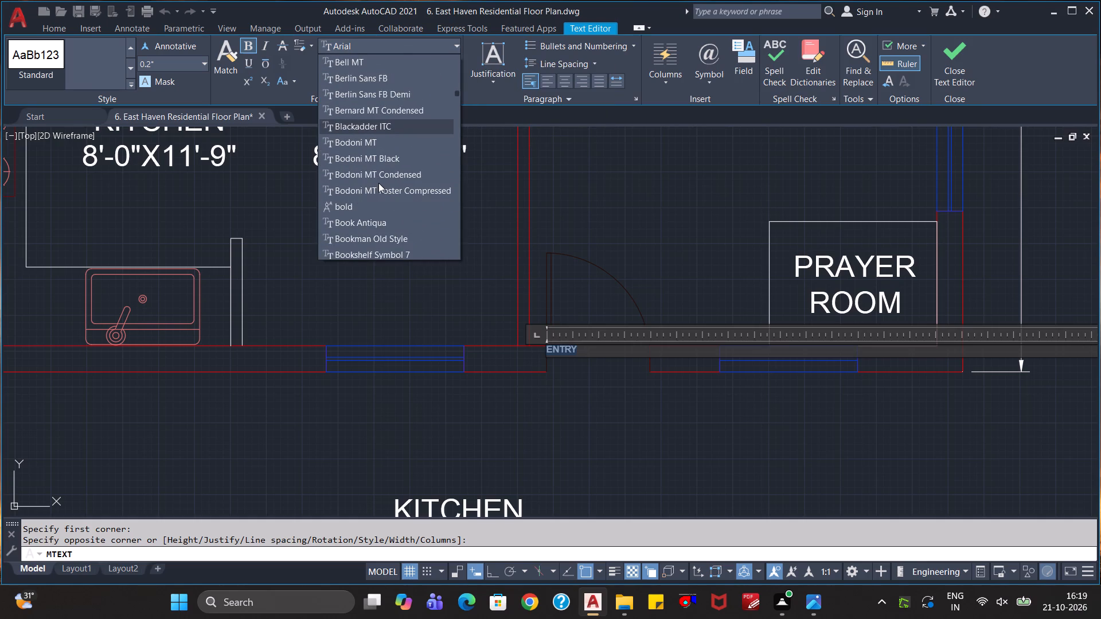
{"action": "scroll", "coordinate": [378, 183], "scroll_direction": "down", "scroll_amount": 6}
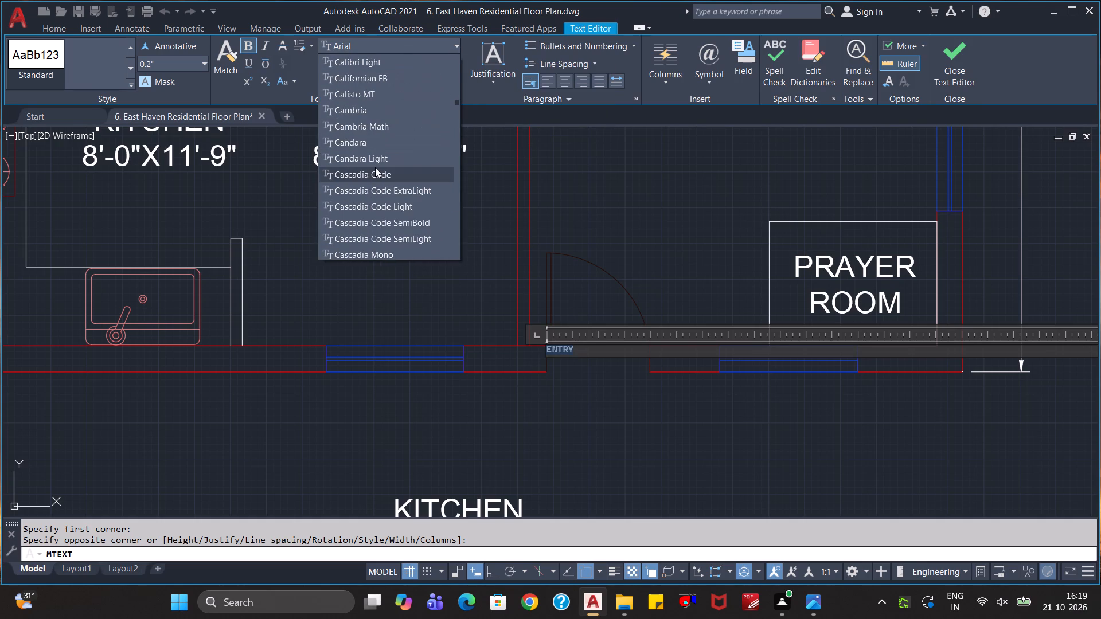
{"action": "left_click", "coordinate": [375, 173]}
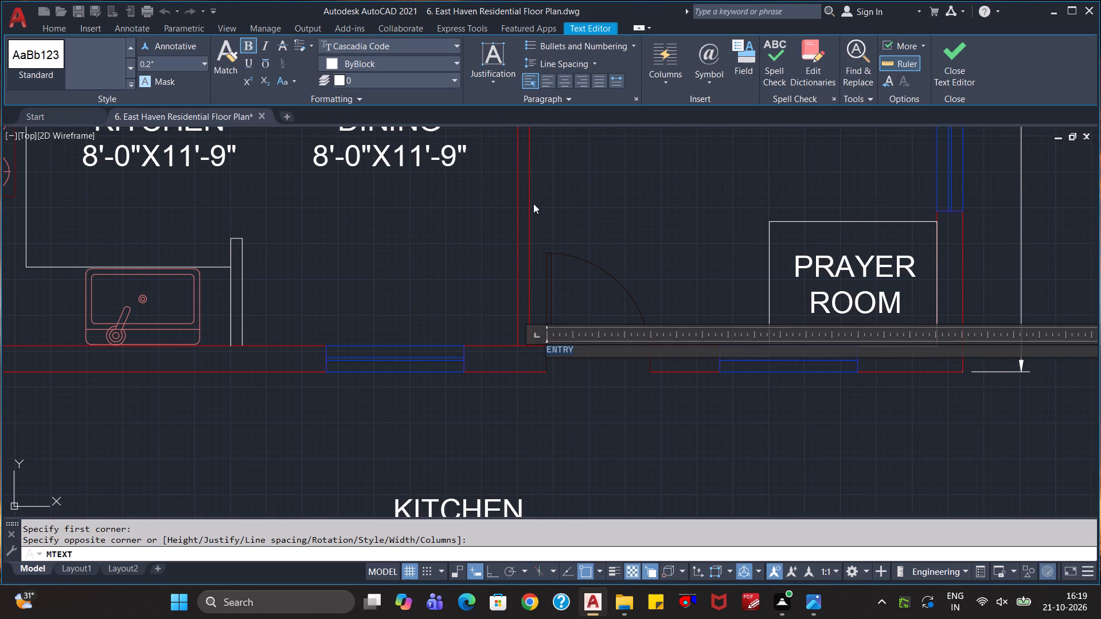
{"action": "left_click", "coordinate": [562, 80]}
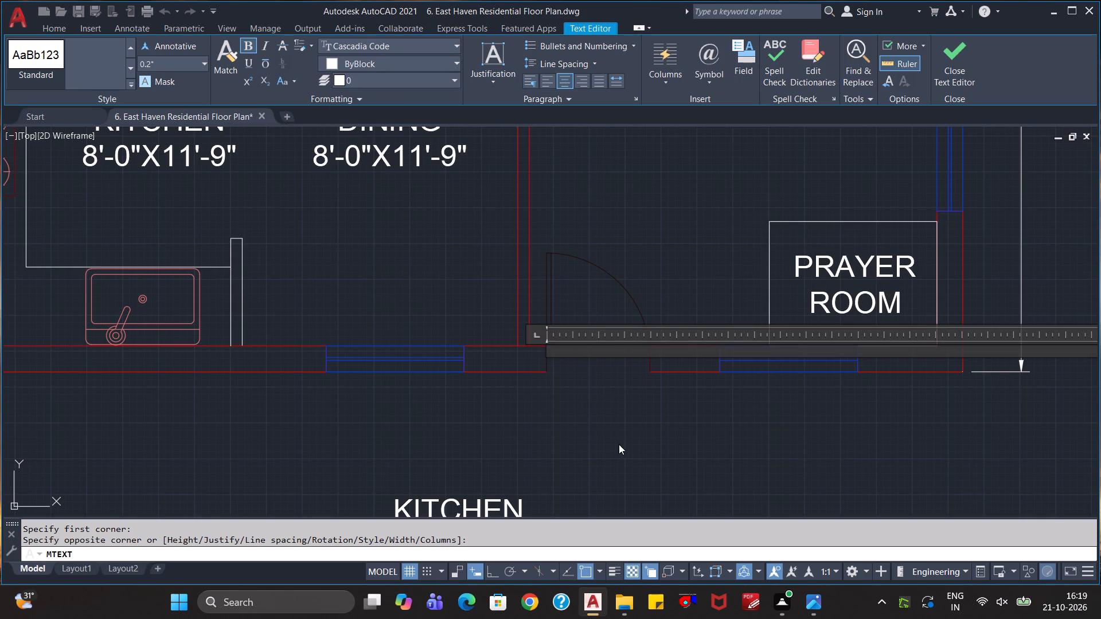
{"action": "left_click", "coordinate": [631, 439]}
Scale up the tiny ENTRY text from the door opening by a factor of about 1'-5.8".
{"action": "left_click", "coordinate": [616, 374]}
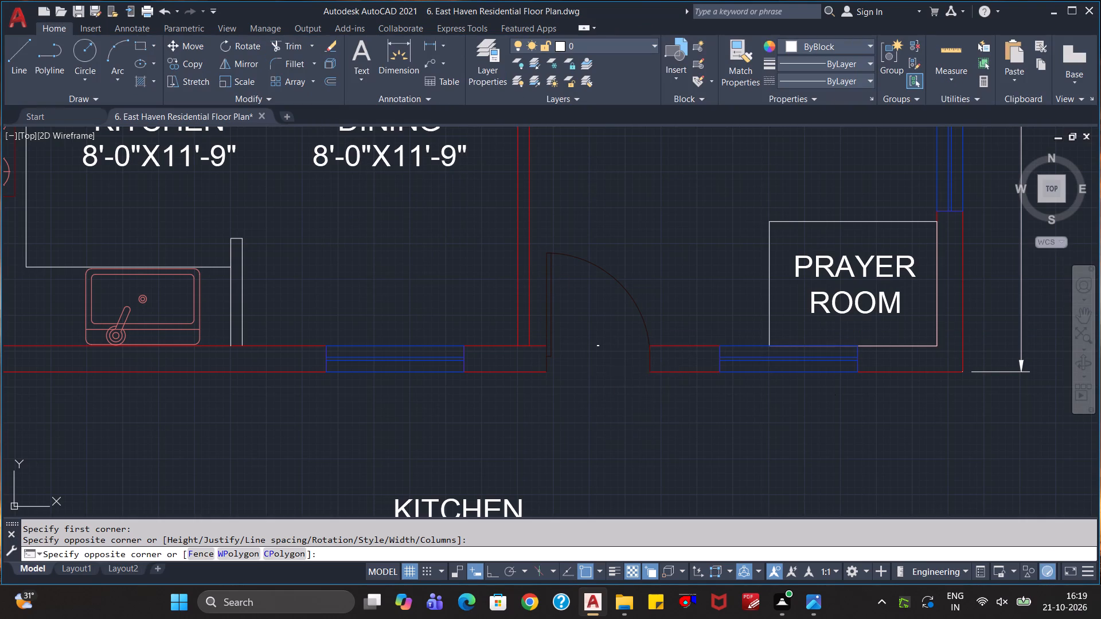
{"action": "left_click", "coordinate": [591, 339]}
{"action": "type", "text": "sc"}
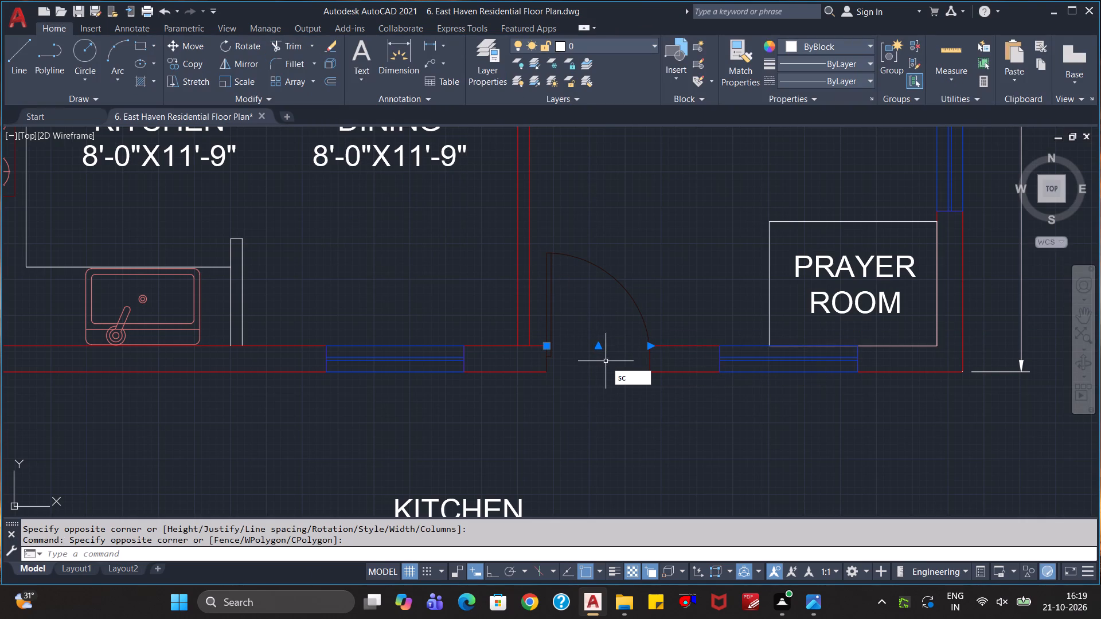
{"action": "key", "text": "Return"}
{"action": "left_click", "coordinate": [601, 355]}
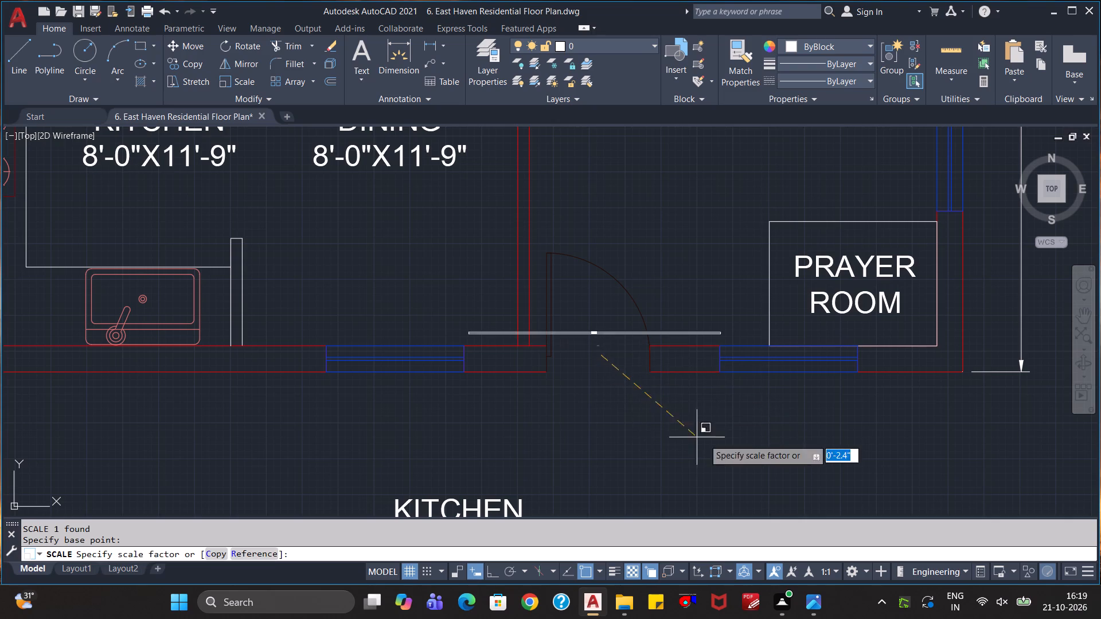
{"action": "scroll", "coordinate": [996, 501], "scroll_direction": "down", "scroll_amount": 1}
{"action": "middle_click_drag", "start_coordinate": [962, 491], "coordinate": [325, 283]}
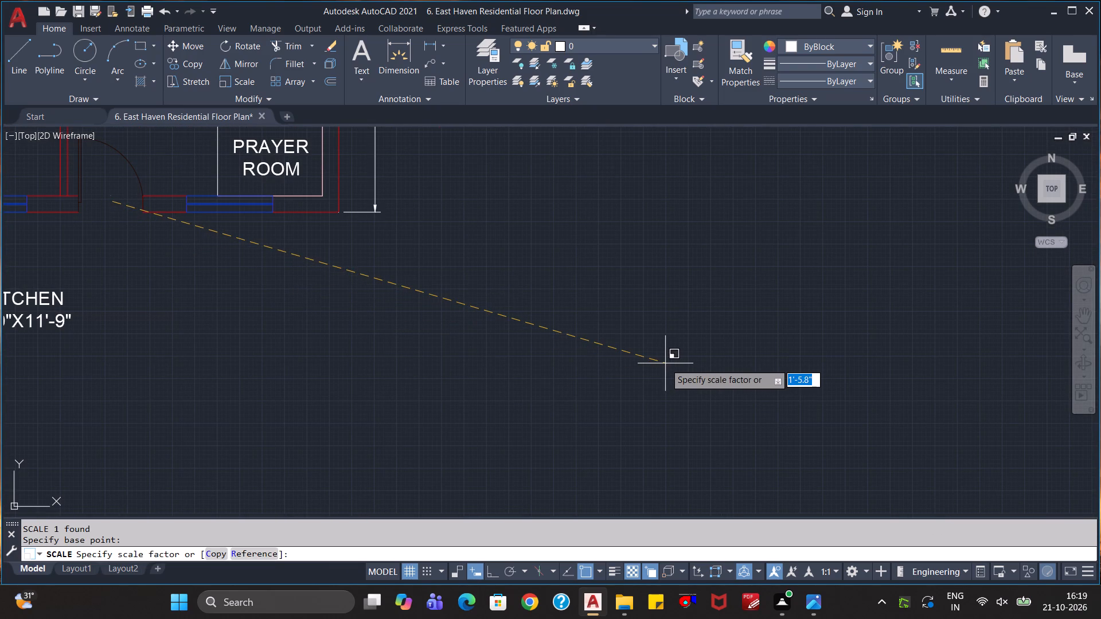
{"action": "left_click", "coordinate": [665, 363]}
{"action": "scroll", "coordinate": [308, 339], "scroll_direction": "down", "scroll_amount": 1}
{"action": "middle_click_drag", "start_coordinate": [282, 334], "coordinate": [556, 432]}
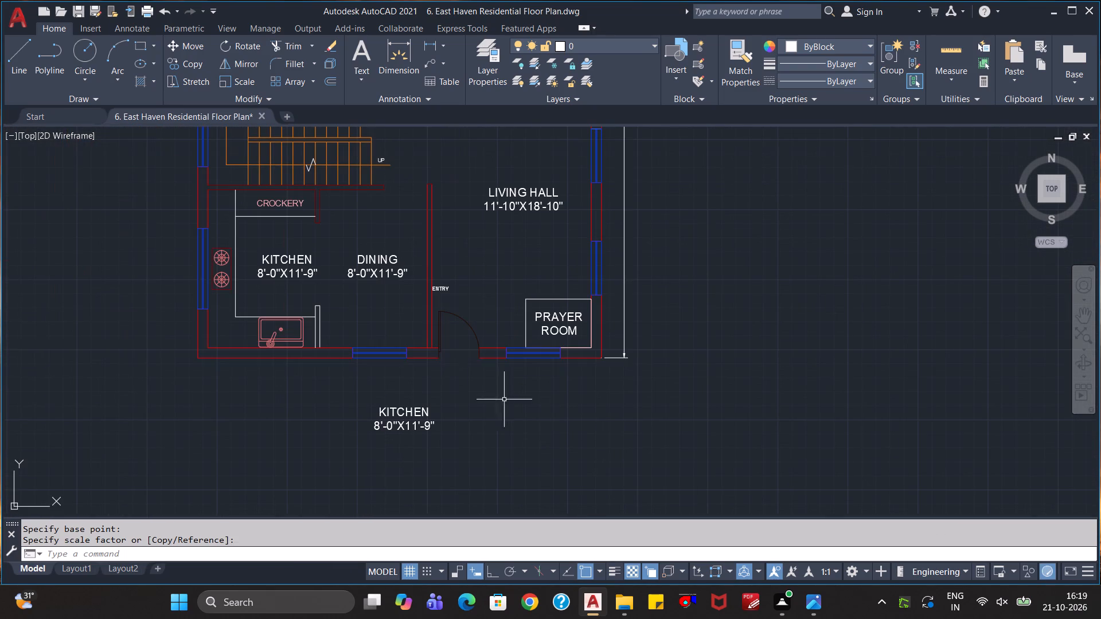
Move the ENTRY text about 5'-2" down into the main door opening in the lower outer wall.
{"action": "left_click", "coordinate": [447, 290]}
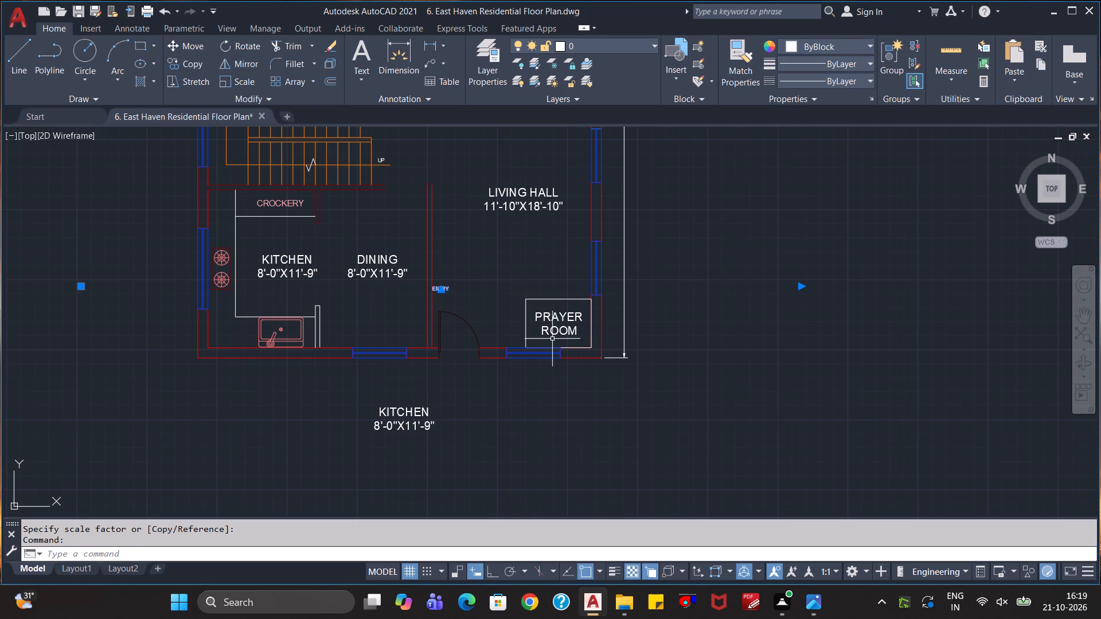
{"action": "key", "text": "m"}
{"action": "key", "text": "Return"}
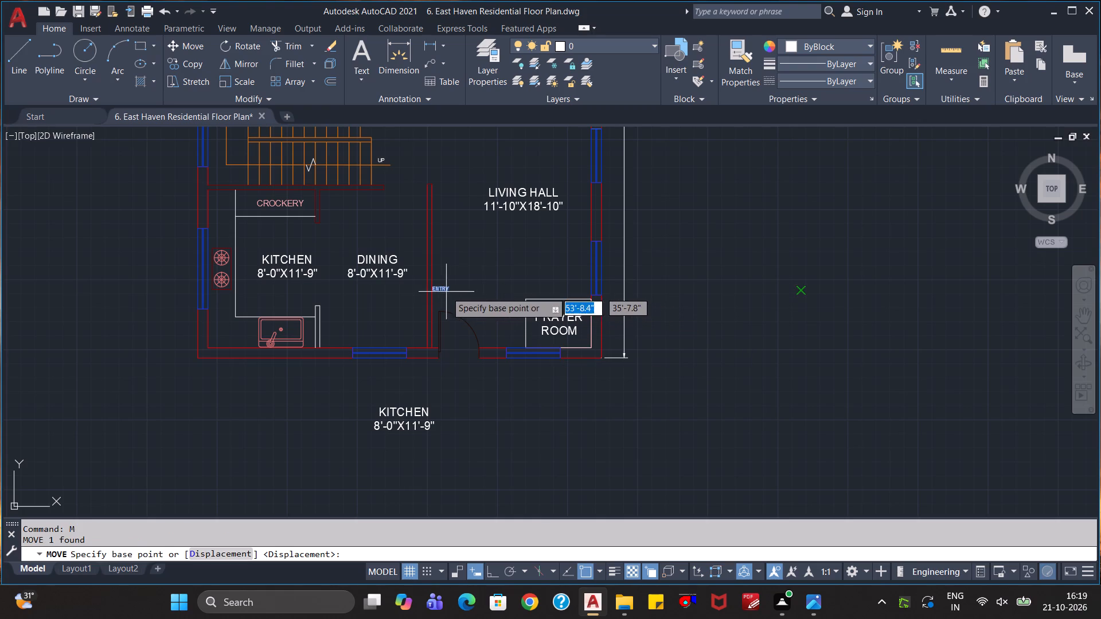
{"action": "left_click", "coordinate": [446, 291]}
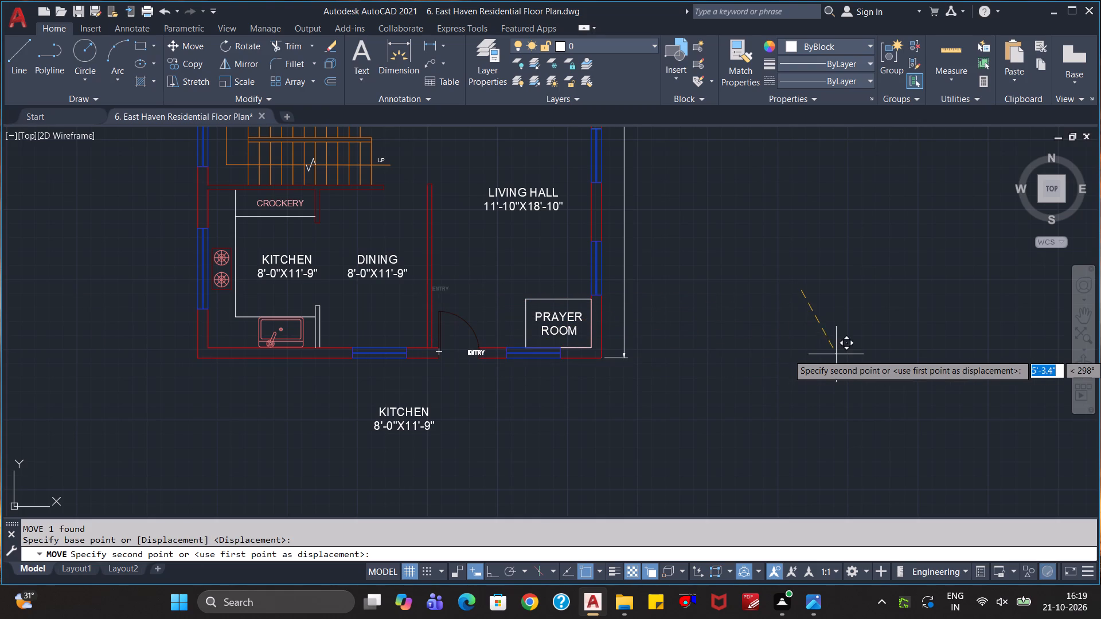
{"action": "scroll", "coordinate": [827, 356], "scroll_direction": "up", "scroll_amount": 2}
{"action": "scroll", "coordinate": [827, 356], "scroll_direction": "down", "scroll_amount": 1}
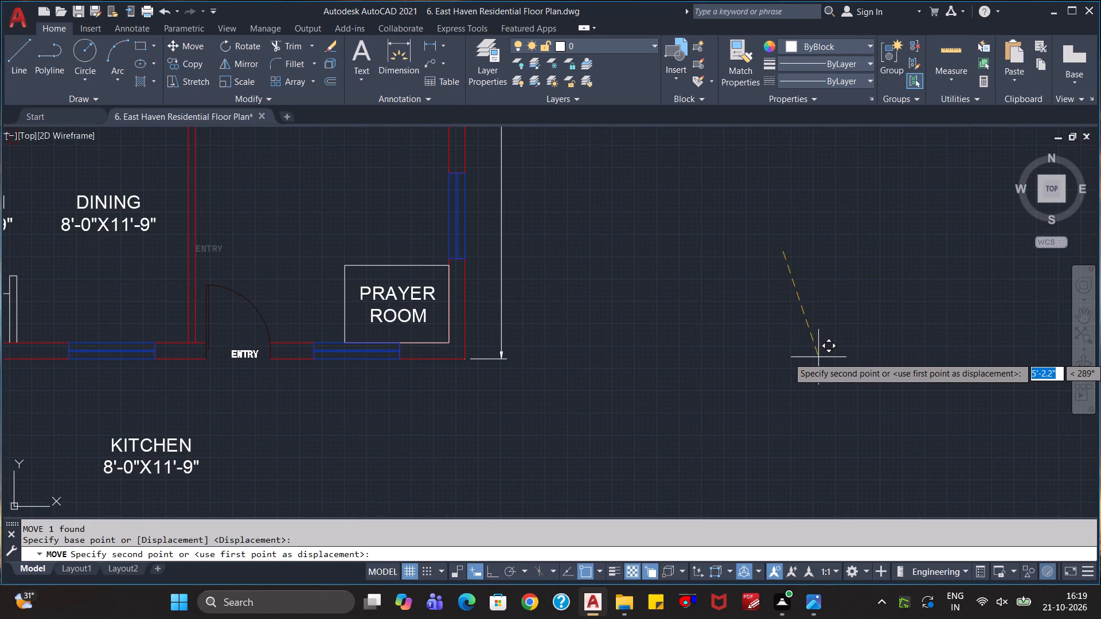
{"action": "left_click", "coordinate": [814, 354]}
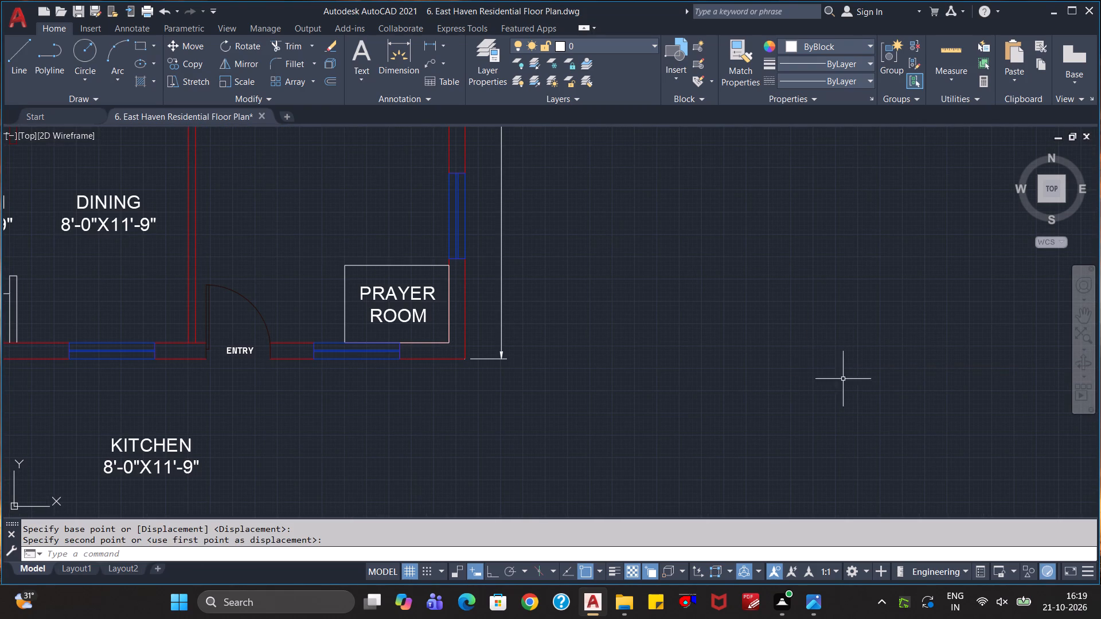
{"action": "key", "text": "Escape"}
{"action": "key", "text": "Escape"}
Scale the ENTRY text in the door opening up slightly.
{"action": "left_click", "coordinate": [252, 369]}
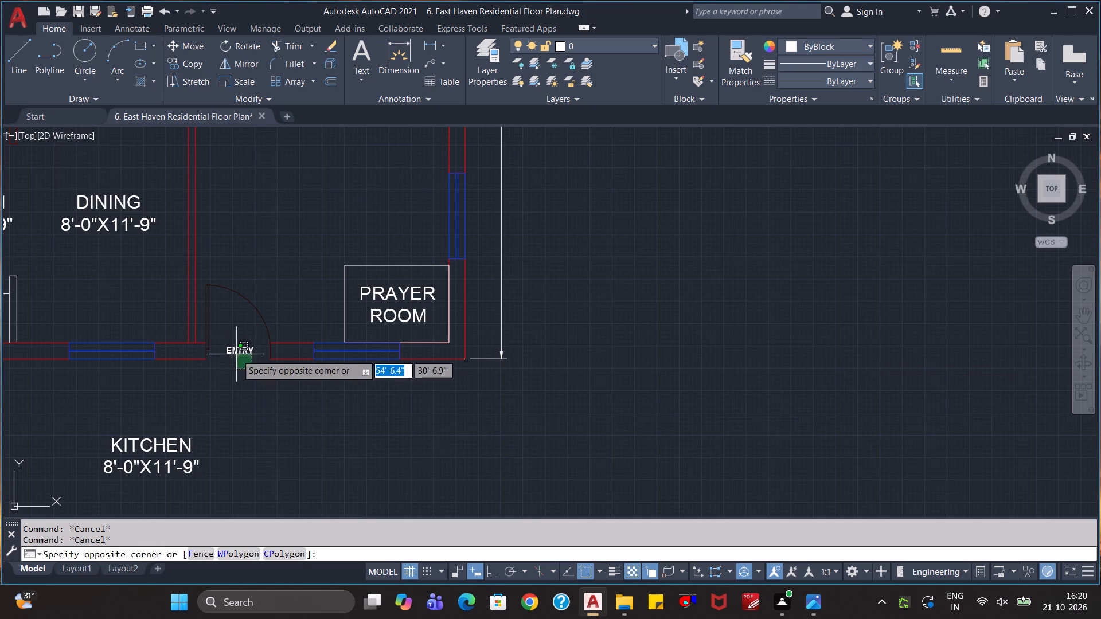
{"action": "left_click", "coordinate": [232, 347]}
{"action": "type", "text": "sc"}
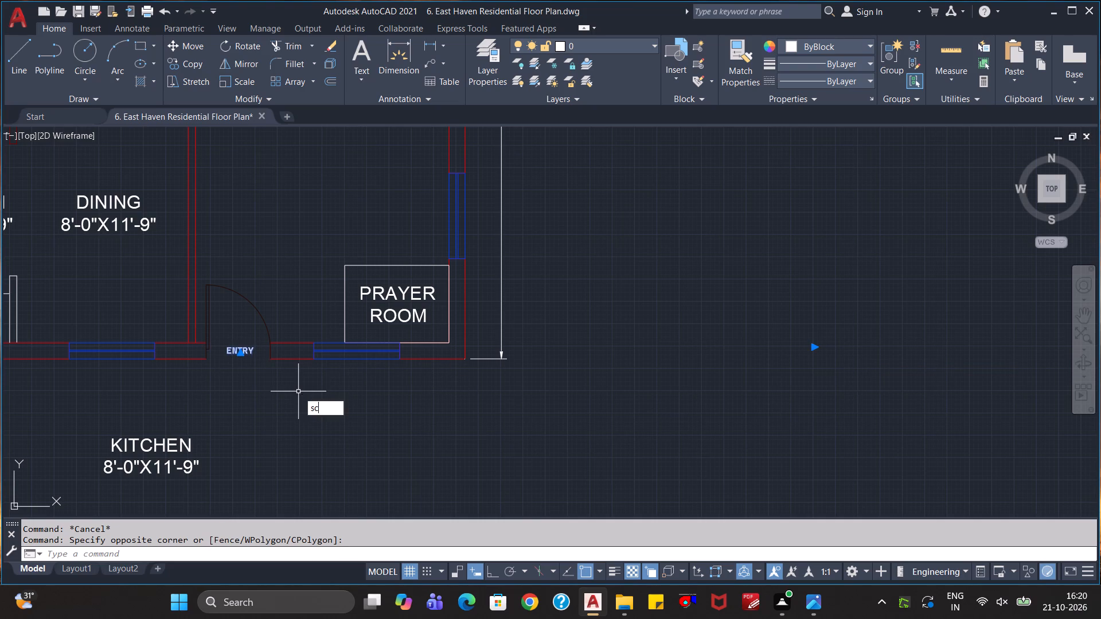
{"action": "key", "text": "Return"}
{"action": "left_click", "coordinate": [250, 353]}
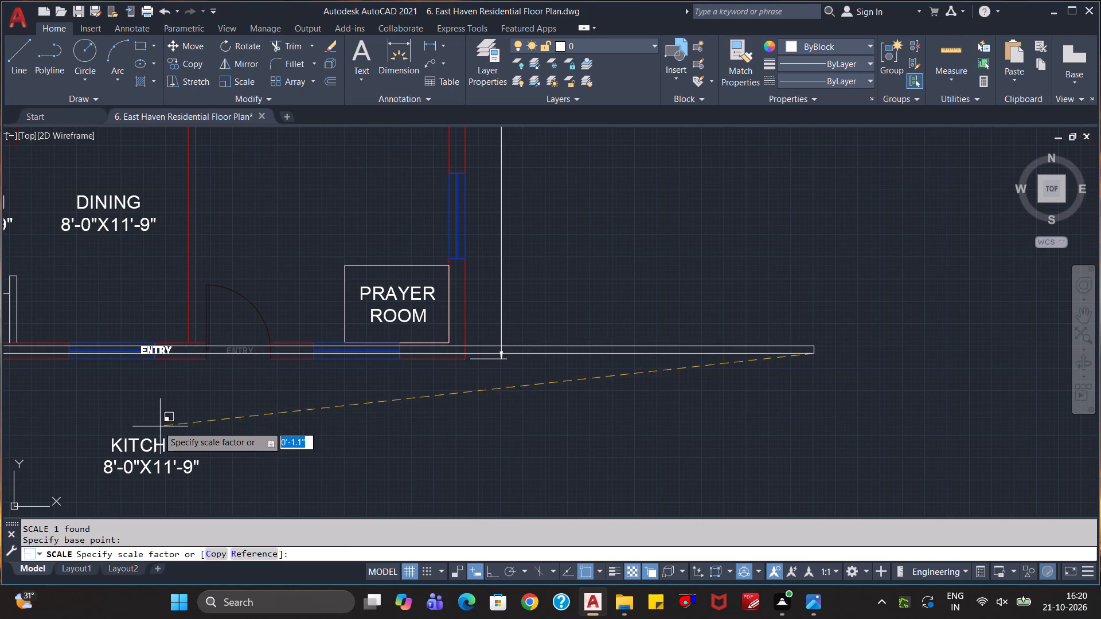
{"action": "left_click", "coordinate": [110, 425]}
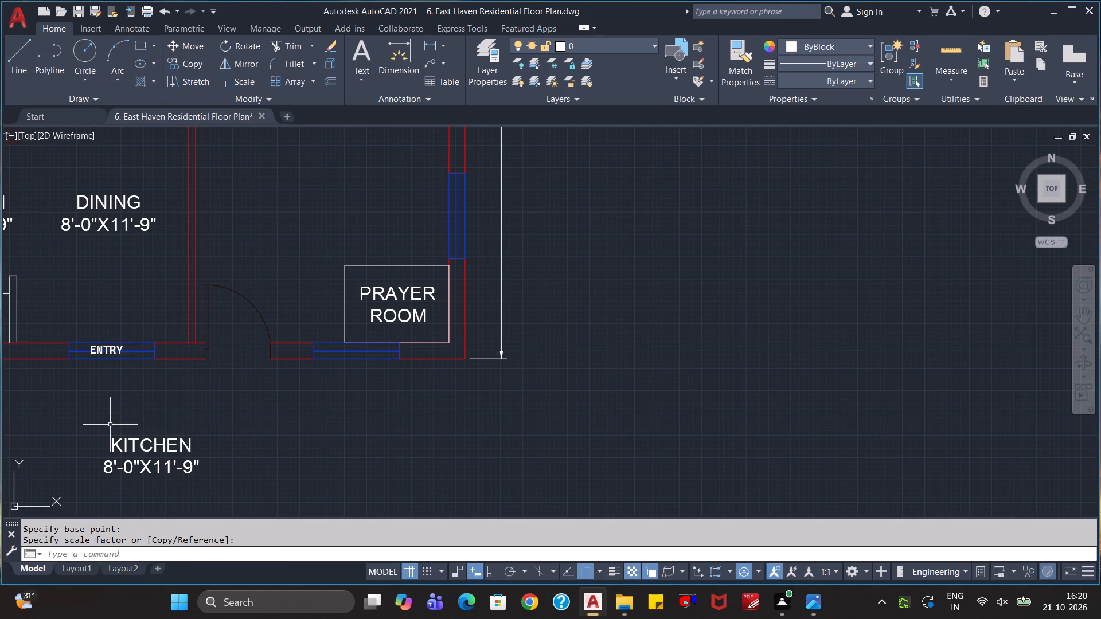
Move the enlarged ENTRY text about 6'-1.5" horizontally from the dining window back into the main door opening.
{"action": "left_click", "coordinate": [114, 347]}
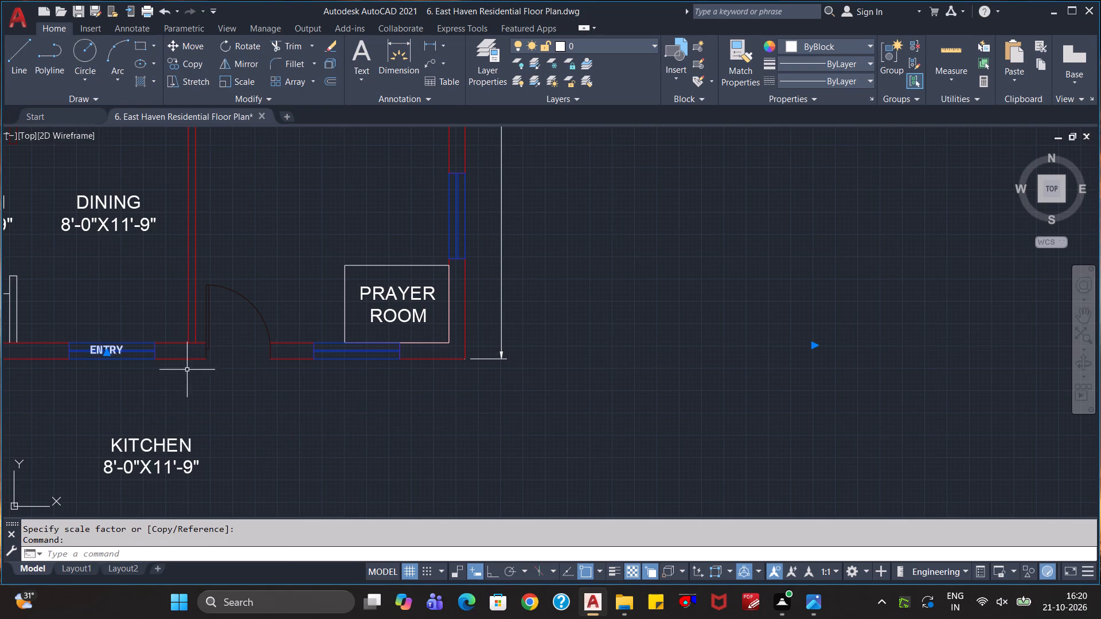
{"action": "key", "text": "m"}
{"action": "key", "text": "Return"}
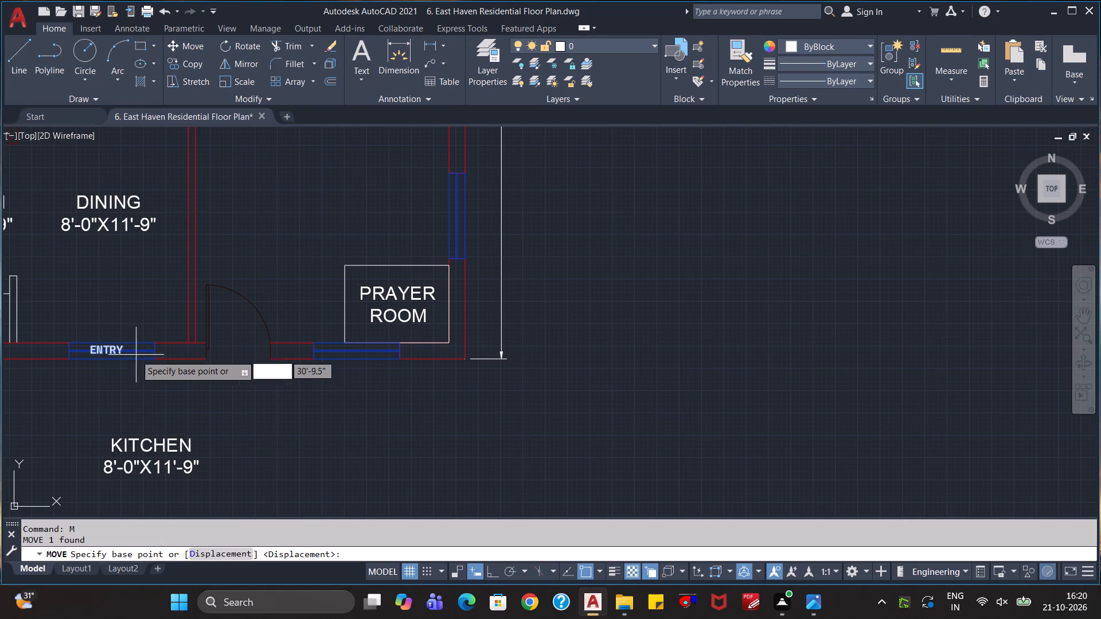
{"action": "scroll", "coordinate": [109, 351], "scroll_direction": "up", "scroll_amount": 2}
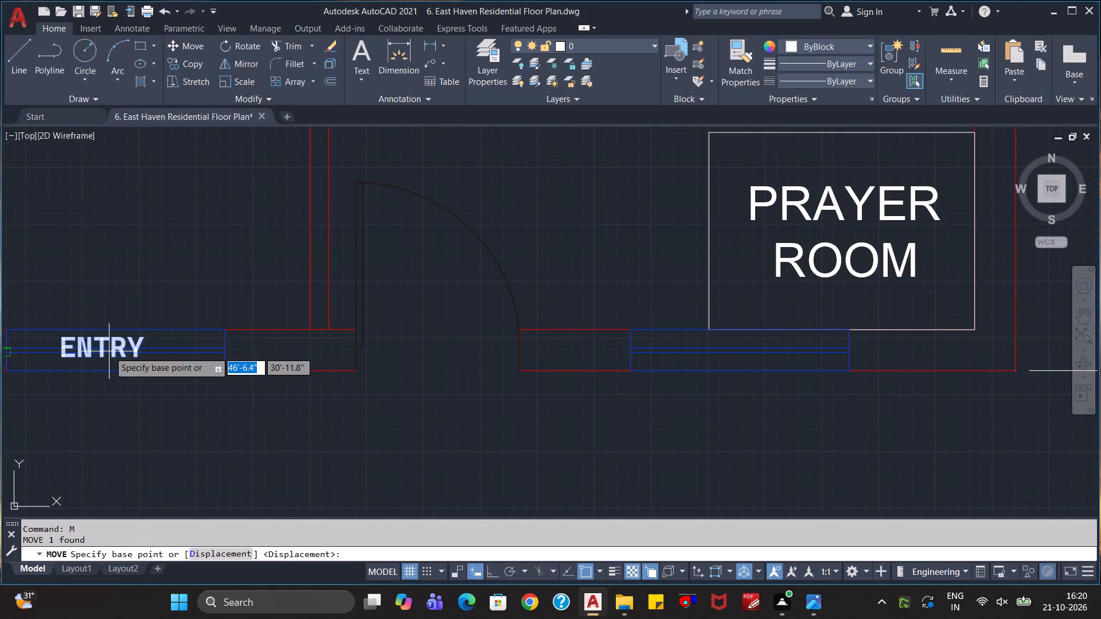
{"action": "left_click", "coordinate": [109, 351]}
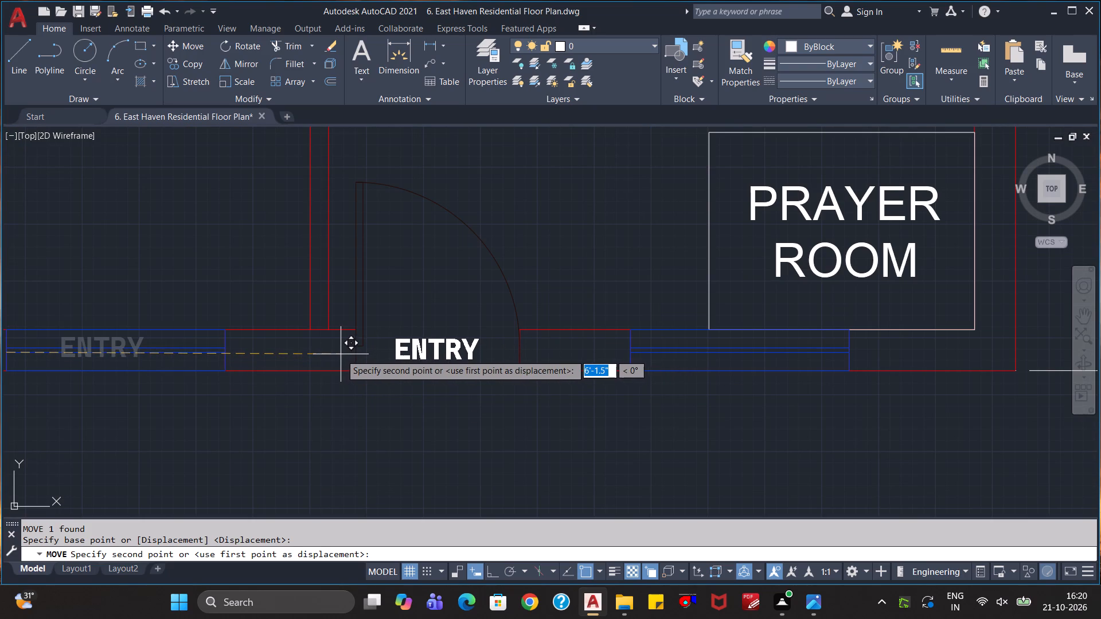
{"action": "left_click", "coordinate": [341, 354]}
{"action": "key", "text": "Escape"}
{"action": "key", "text": "Escape"}
{"action": "key", "text": "Escape"}
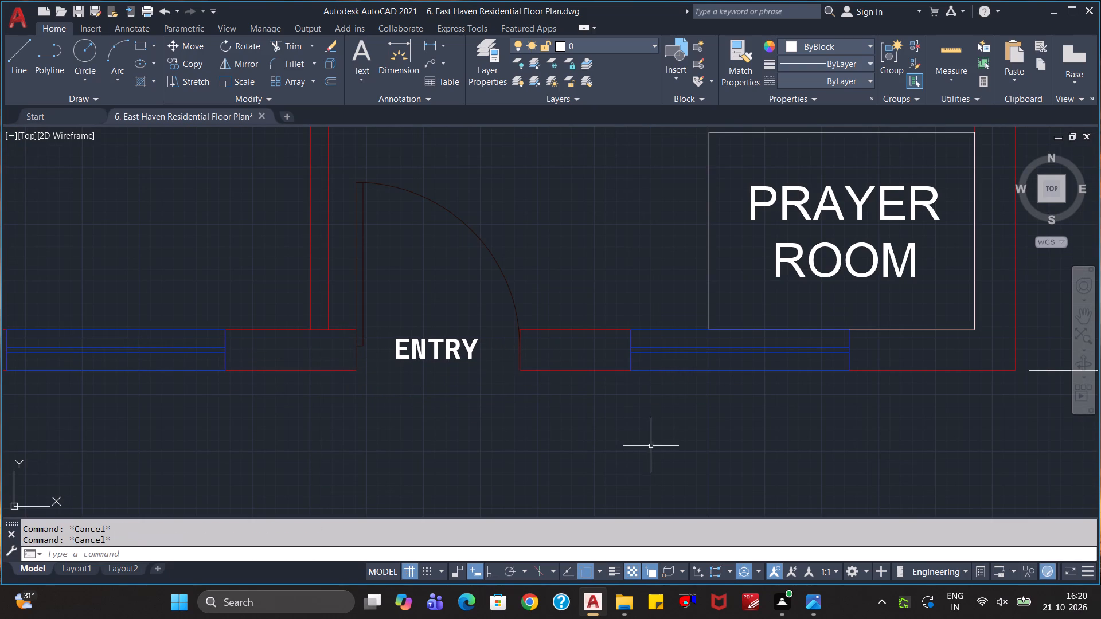
{"action": "scroll", "coordinate": [653, 449], "scroll_direction": "down", "scroll_amount": 2}
{"action": "key", "text": "Escape"}
{"action": "key", "text": "Escape"}
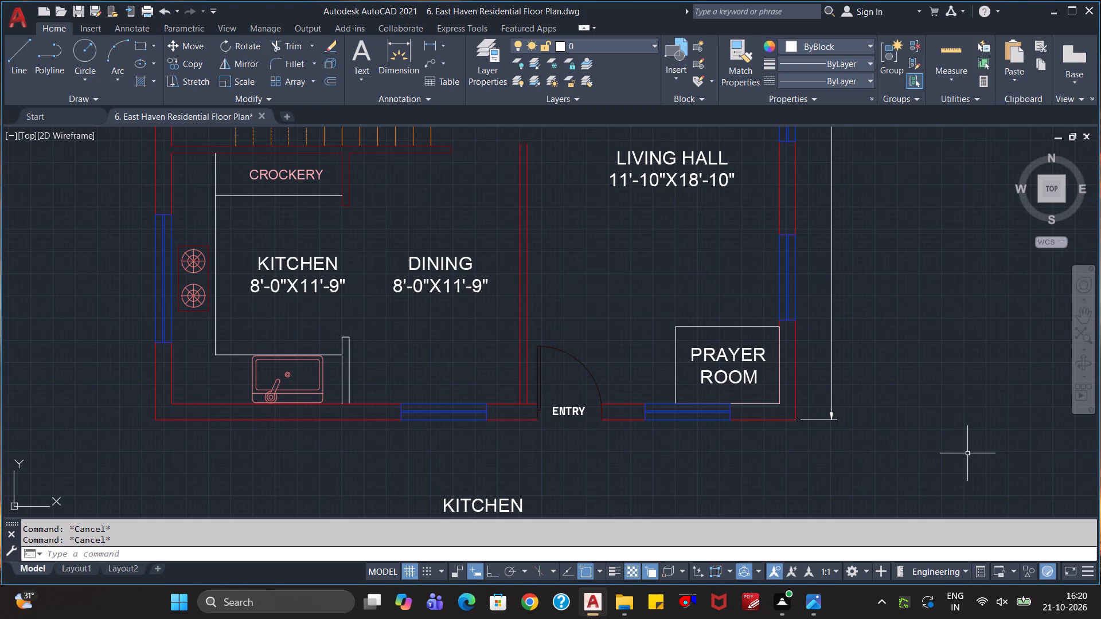
{"action": "key", "text": "Escape"}
{"action": "key", "text": "Escape"}
Assign the three lines of the short partition wall beside the kitchen sink to the Inner Wall layer.
{"action": "left_click", "coordinate": [383, 355]}
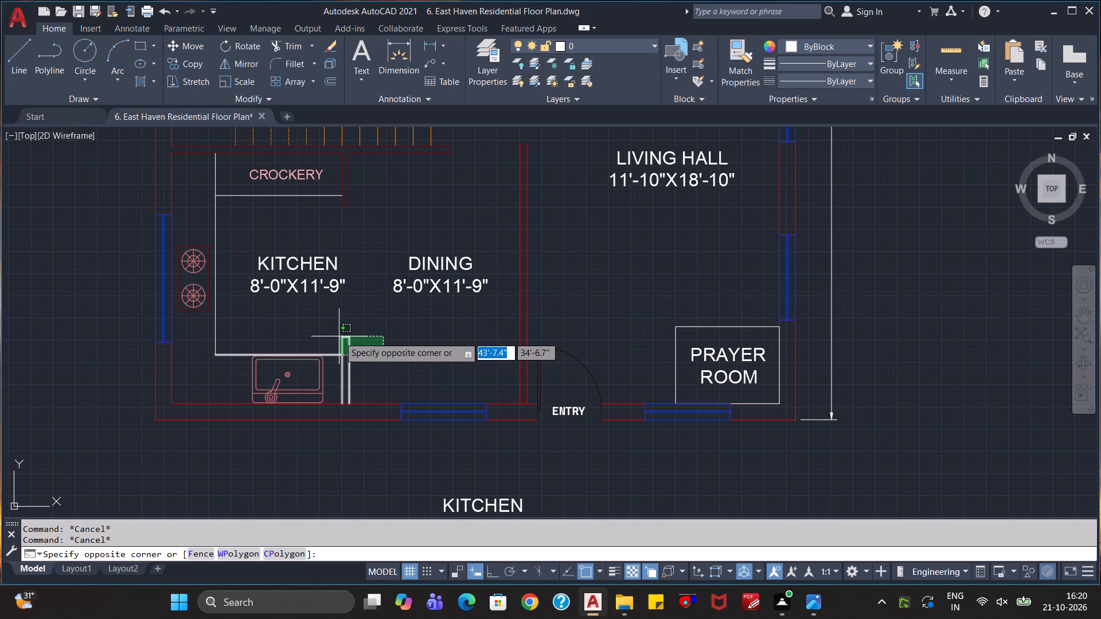
{"action": "left_click", "coordinate": [345, 340]}
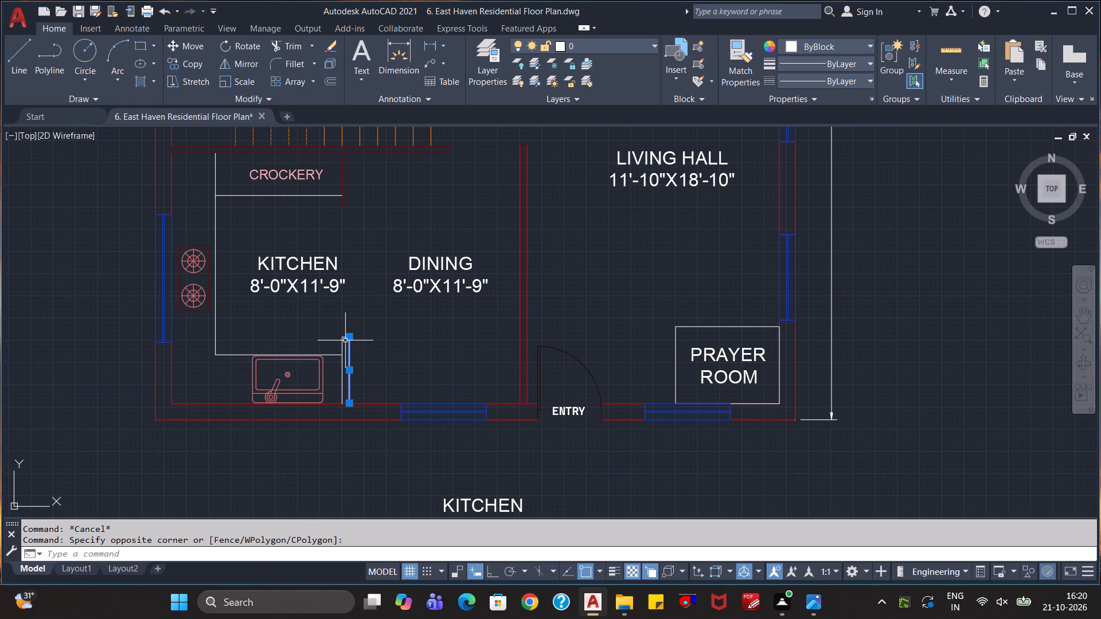
{"action": "scroll", "coordinate": [340, 349], "scroll_direction": "up", "scroll_amount": 4}
{"action": "left_click", "coordinate": [350, 338]}
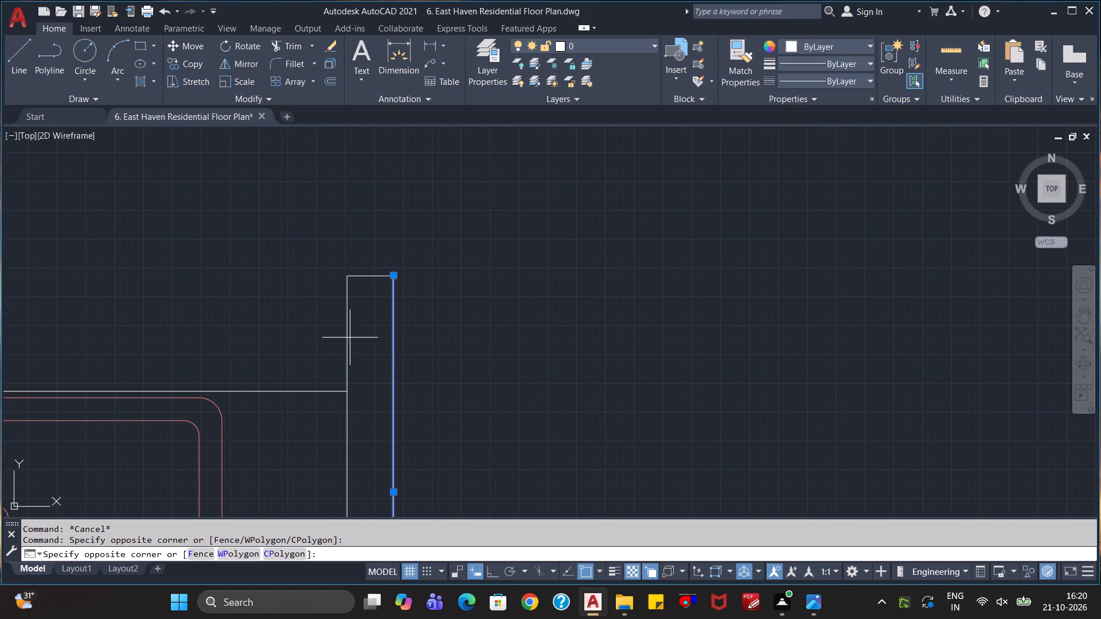
{"action": "left_click", "coordinate": [345, 338]}
{"action": "left_click", "coordinate": [363, 275]}
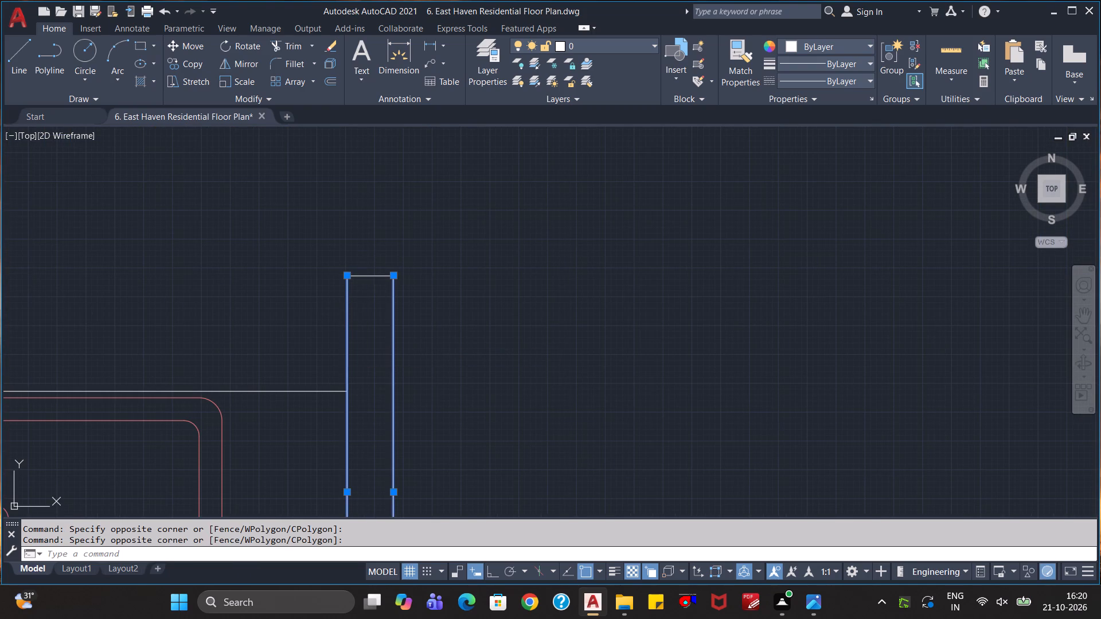
{"action": "left_click", "coordinate": [575, 47]}
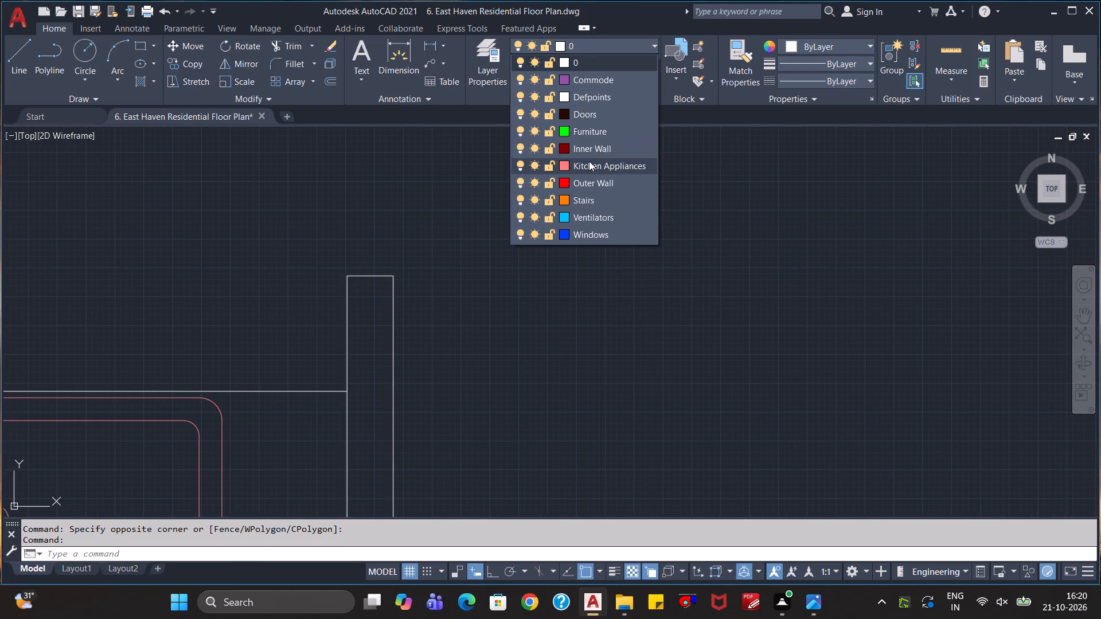
{"action": "left_click", "coordinate": [597, 149]}
{"action": "key", "text": "Escape"}
{"action": "key", "text": "Escape"}
{"action": "scroll", "coordinate": [491, 406], "scroll_direction": "down", "scroll_amount": 1}
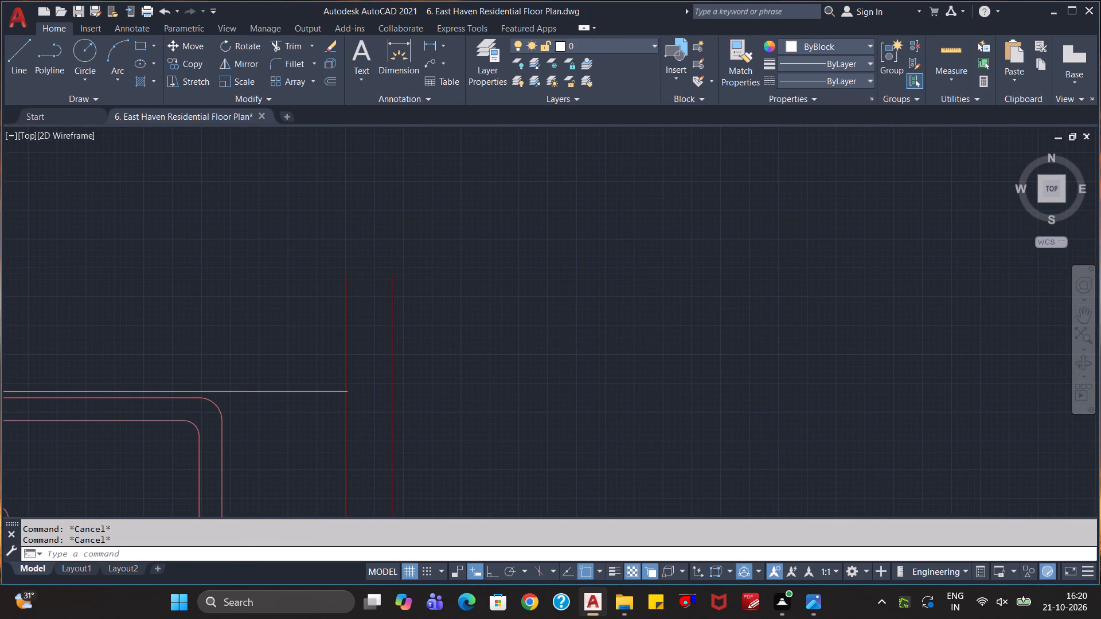
Assign the three kitchen counter edge lines, including the one under CROCKERY, to the Kitchen Appliances layer.
{"action": "left_click", "coordinate": [373, 412]}
{"action": "left_click", "coordinate": [368, 390]}
{"action": "scroll", "coordinate": [374, 356], "scroll_direction": "down", "scroll_amount": 2}
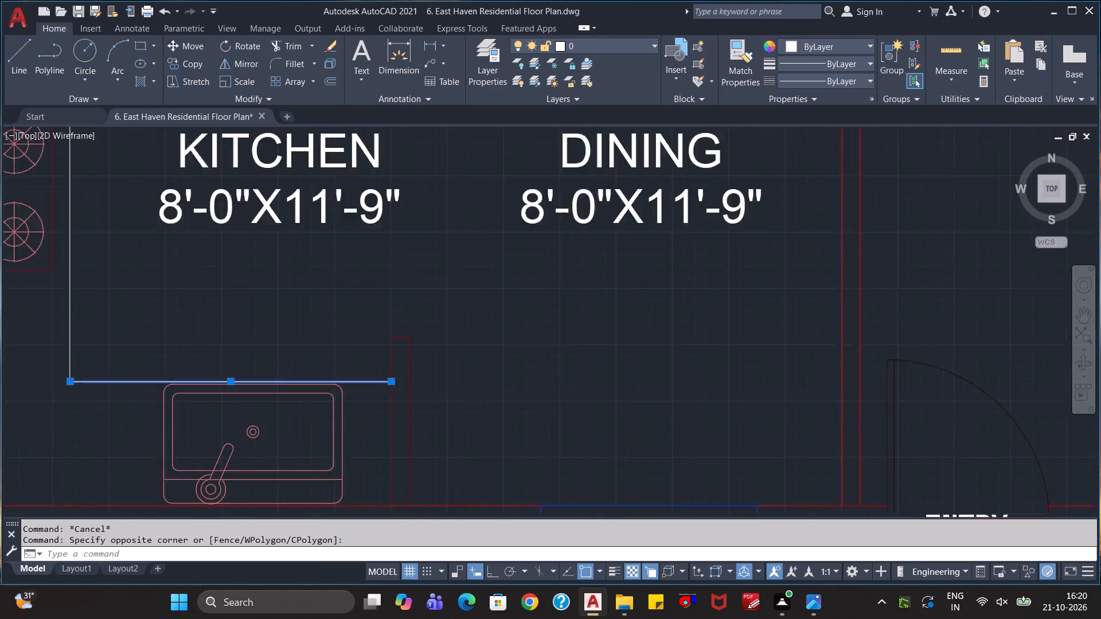
{"action": "left_click", "coordinate": [185, 340]}
{"action": "scroll", "coordinate": [201, 323], "scroll_direction": "down", "scroll_amount": 2}
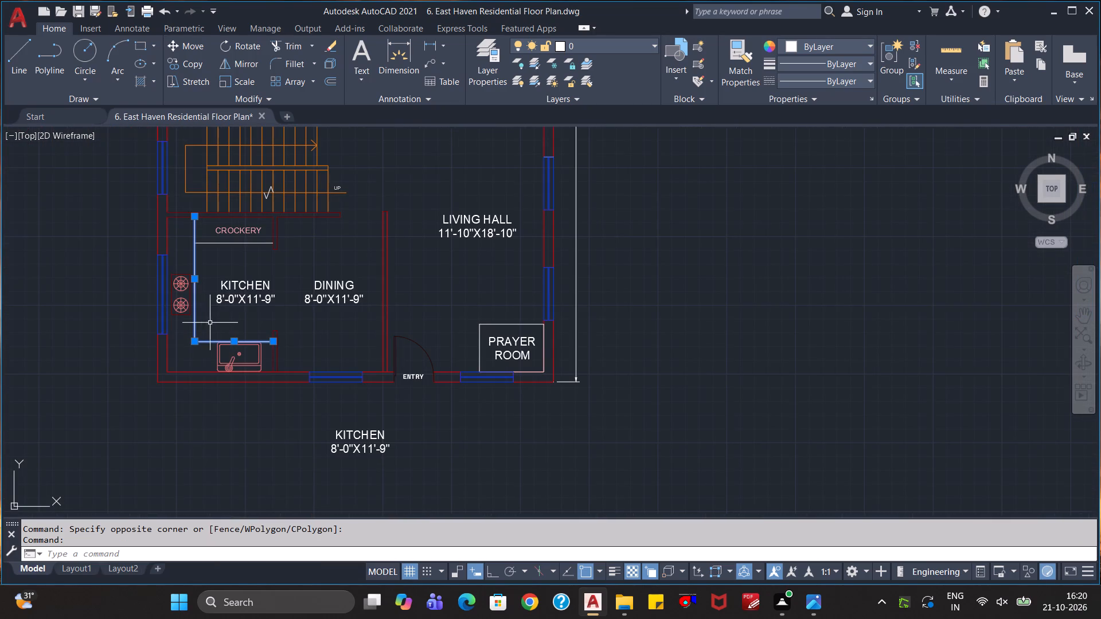
{"action": "scroll", "coordinate": [223, 268], "scroll_direction": "up", "scroll_amount": 1}
{"action": "left_click", "coordinate": [239, 226]}
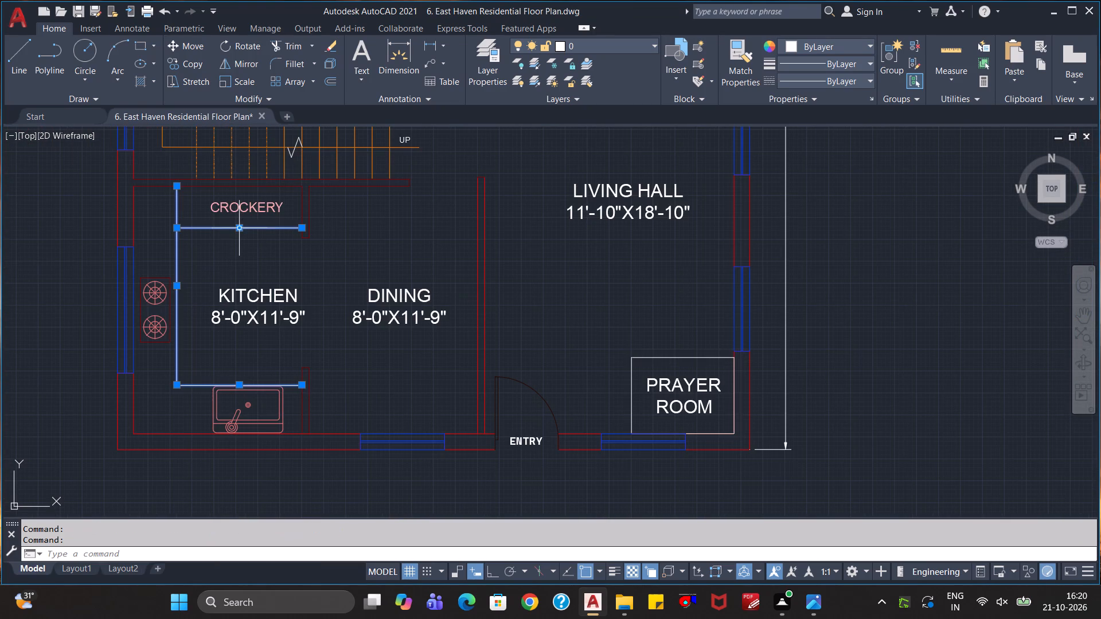
{"action": "left_click", "coordinate": [593, 45]}
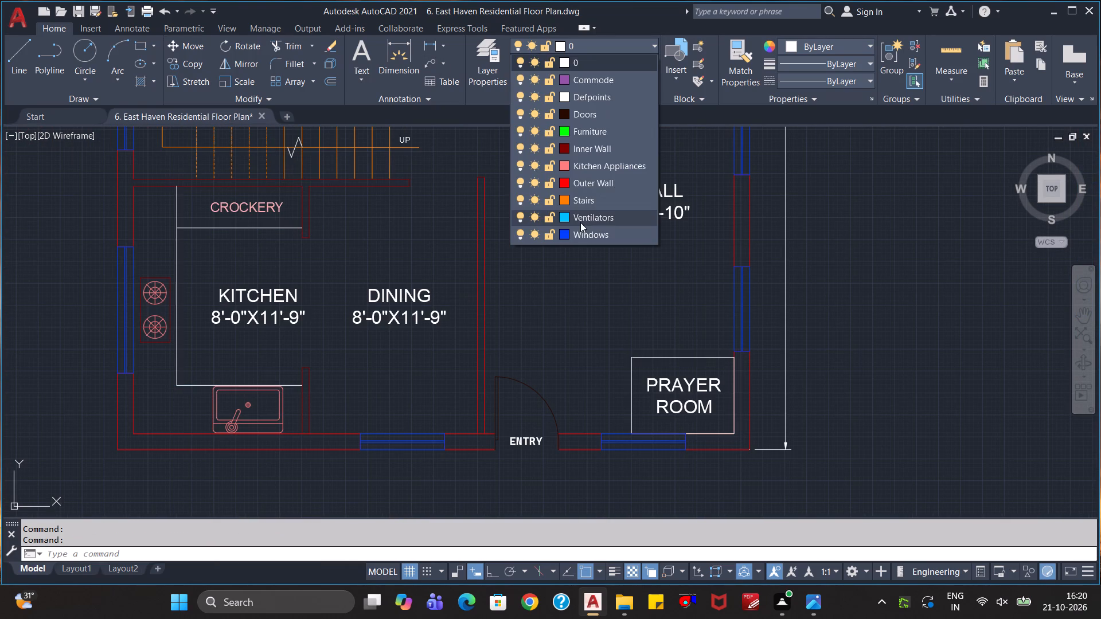
{"action": "left_click", "coordinate": [599, 166]}
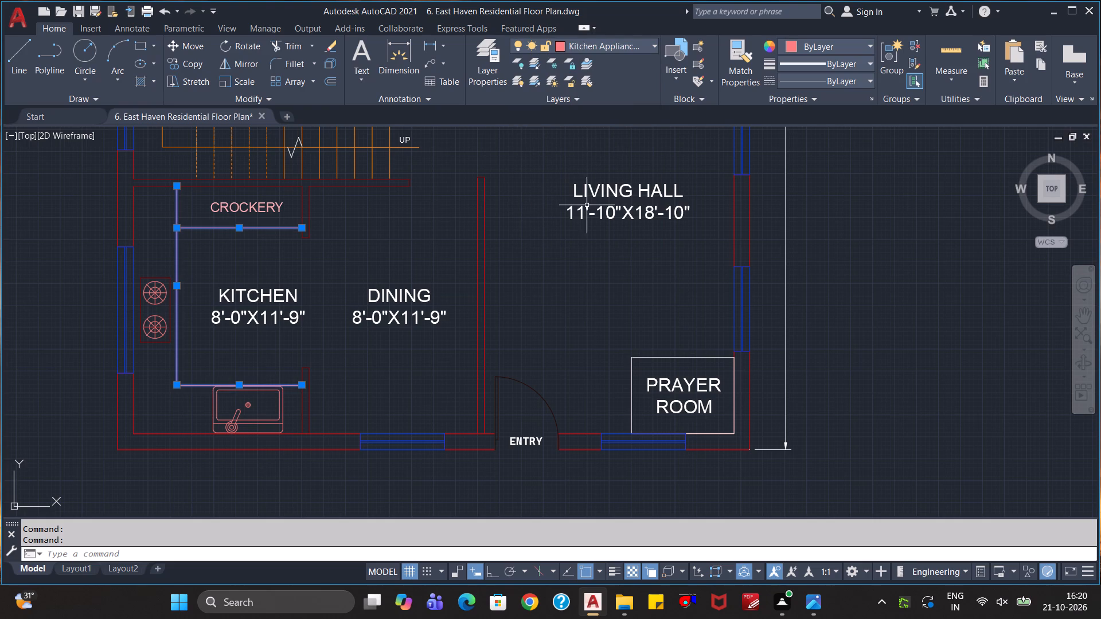
{"action": "key", "text": "Escape"}
{"action": "key", "text": "Escape"}
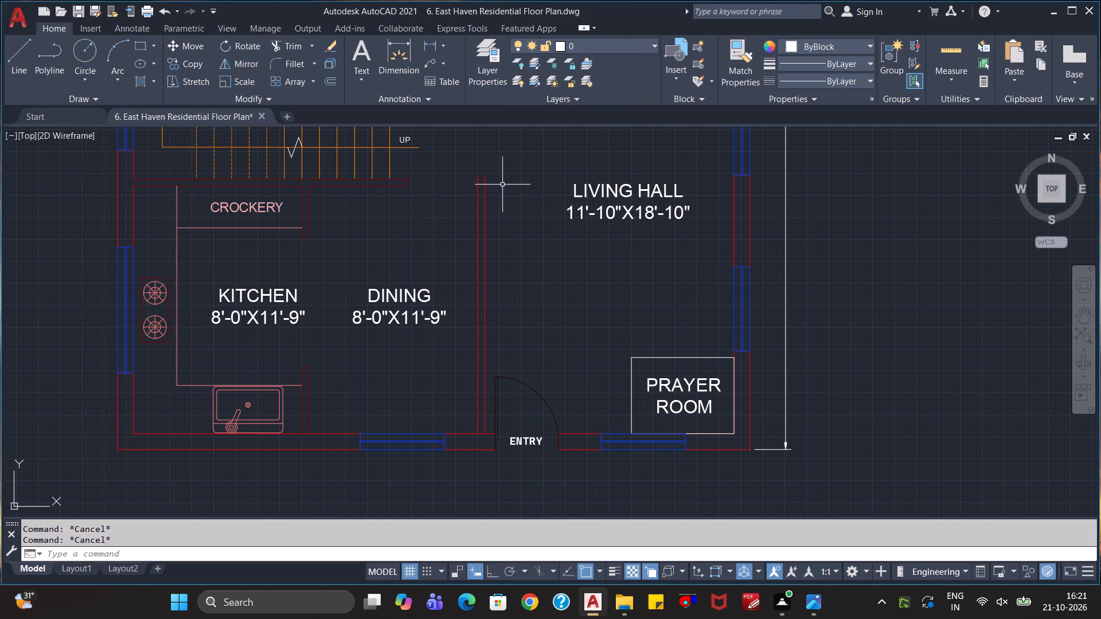
Assign the partition wall lines between the dining area and the living hall to the Inner Wall layer.
{"action": "scroll", "coordinate": [504, 182], "scroll_direction": "up", "scroll_amount": 2}
{"action": "left_click", "coordinate": [497, 220]}
{"action": "left_click", "coordinate": [431, 269]}
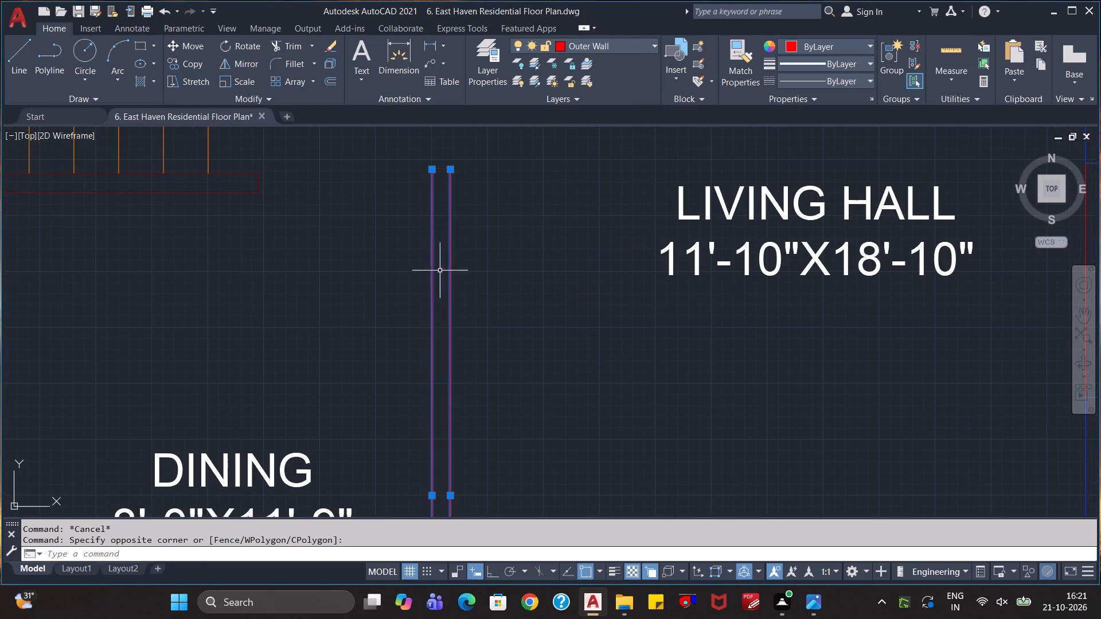
{"action": "left_click", "coordinate": [619, 44]}
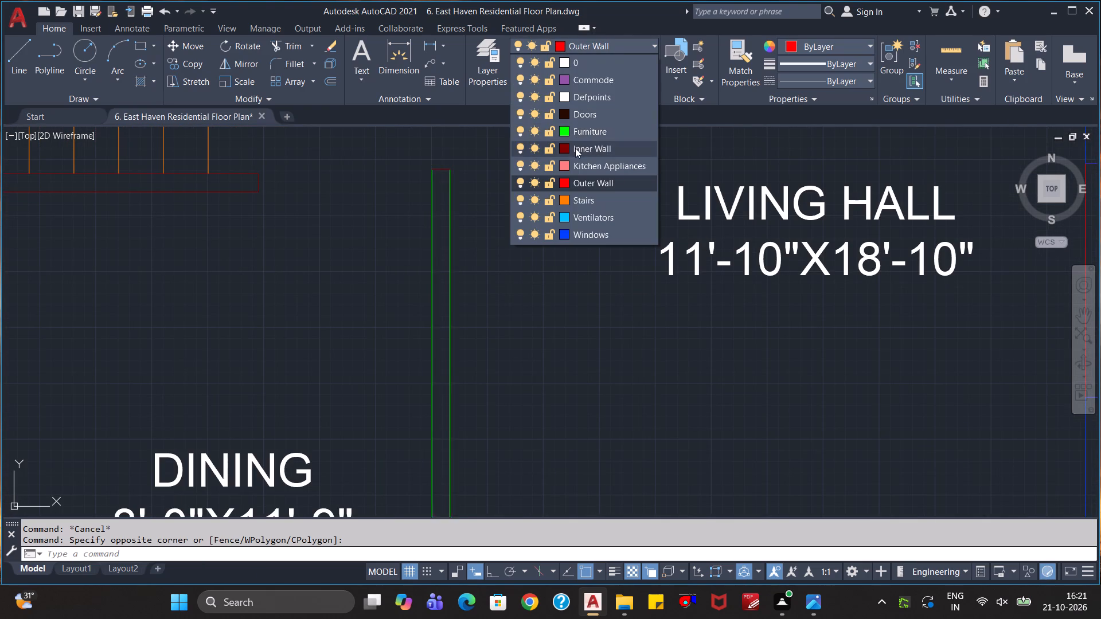
{"action": "left_click", "coordinate": [575, 148]}
{"action": "key", "text": "Escape"}
{"action": "key", "text": "Escape"}
{"action": "scroll", "coordinate": [549, 269], "scroll_direction": "down", "scroll_amount": 3}
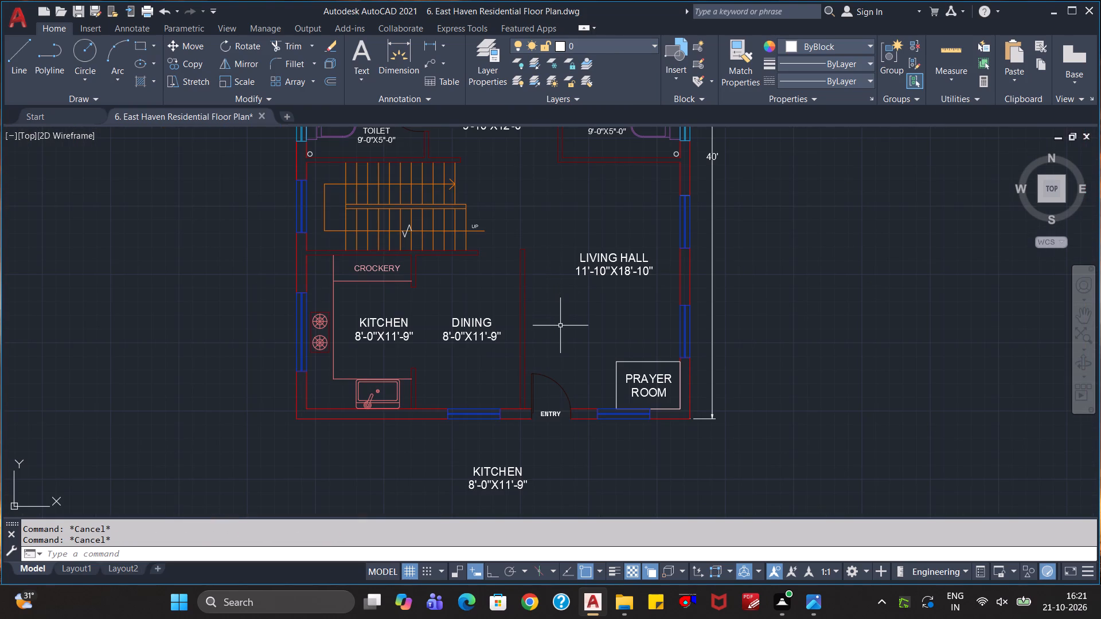
Trim the outer wall's inner line between the two dining partition lines where they meet beside the main door.
{"action": "scroll", "coordinate": [535, 402], "scroll_direction": "up", "scroll_amount": 4}
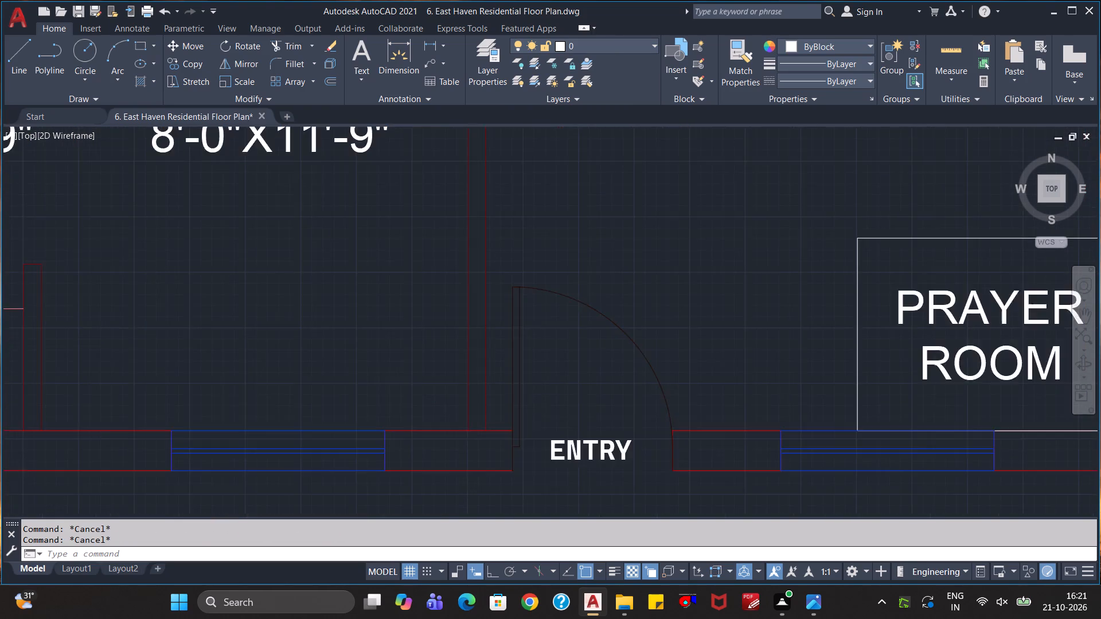
{"action": "type", "text": "tr"}
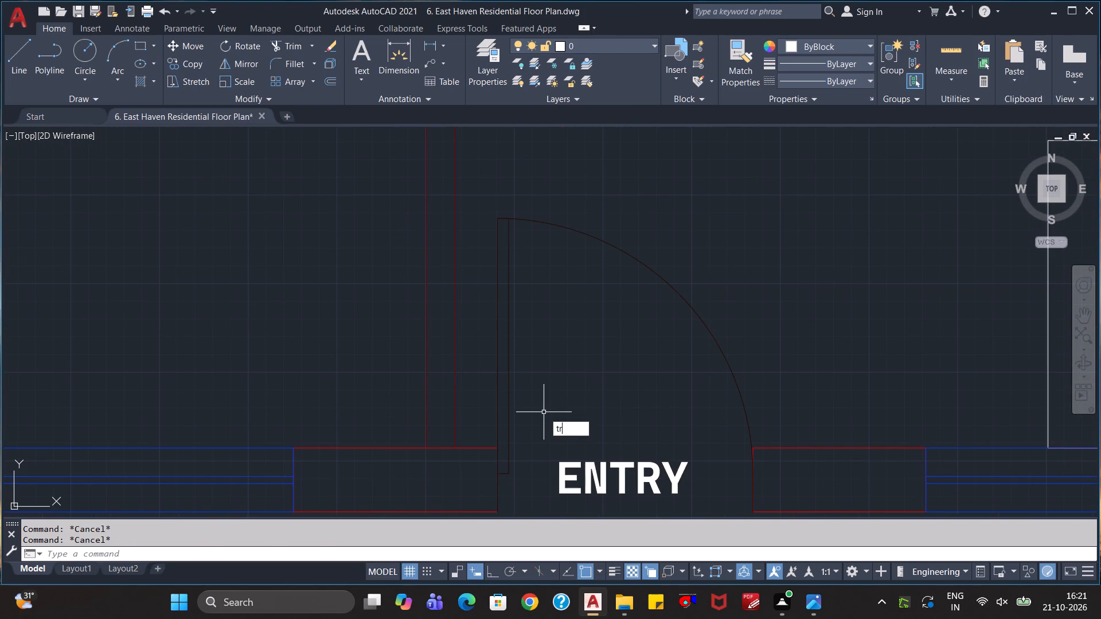
{"action": "key", "text": "Return"}
{"action": "left_click", "coordinate": [432, 469]}
{"action": "left_click", "coordinate": [434, 437]}
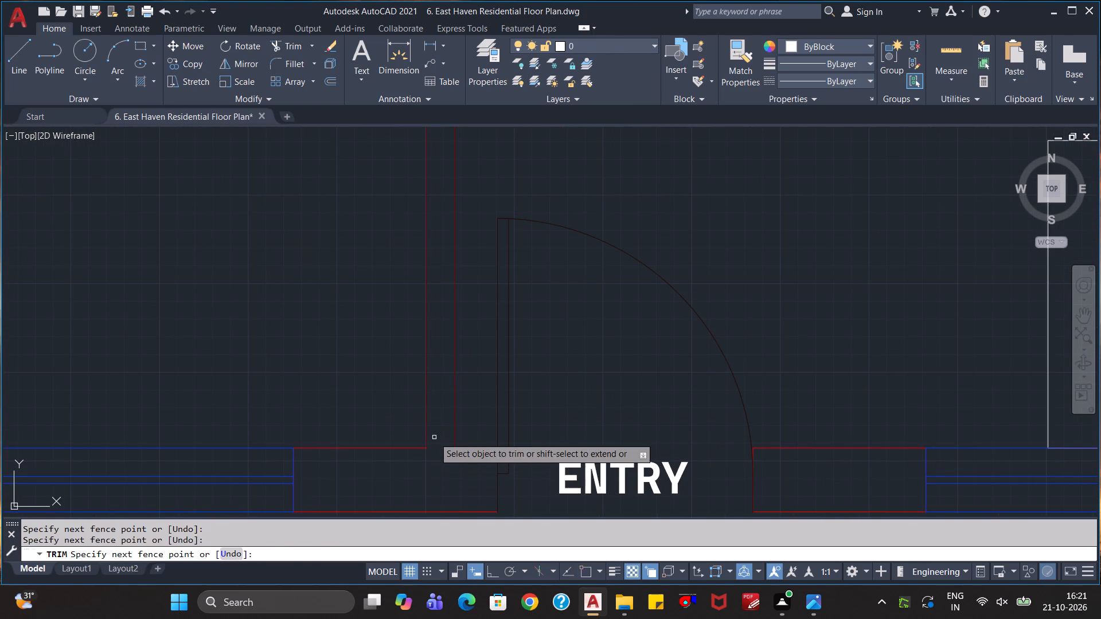
{"action": "scroll", "coordinate": [449, 473], "scroll_direction": "down", "scroll_amount": 2}
{"action": "key", "text": "Escape"}
{"action": "key", "text": "Escape"}
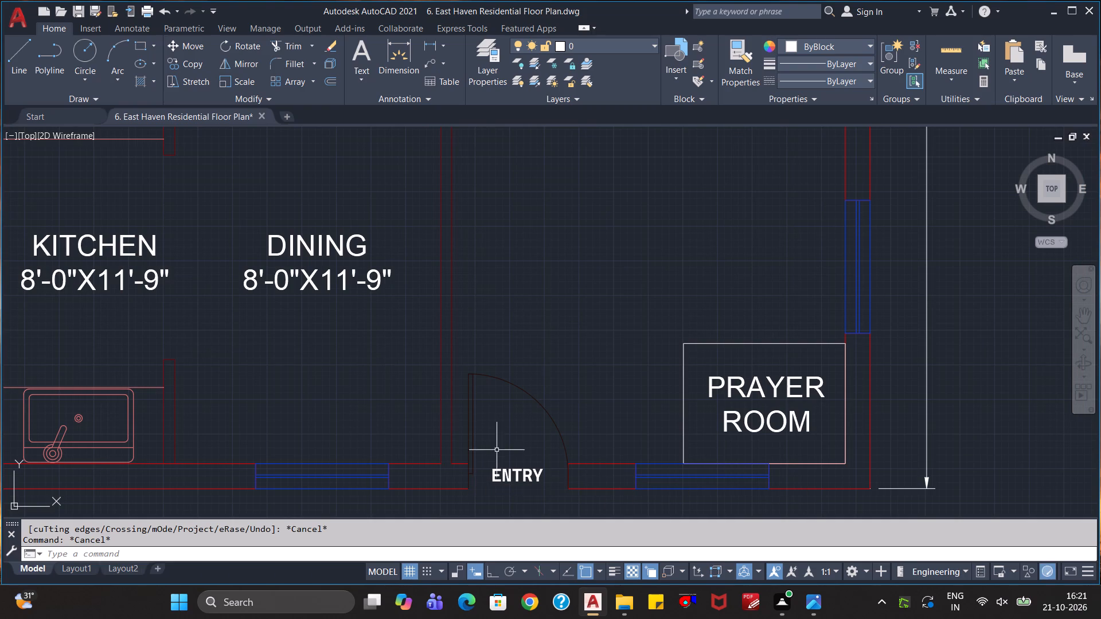
Trim the outer wall's inner line between the two short partition lines where they meet beside the kitchen sink.
{"action": "middle_click_drag", "start_coordinate": [323, 408], "coordinate": [571, 339]}
{"action": "scroll", "coordinate": [439, 410], "scroll_direction": "up", "scroll_amount": 2}
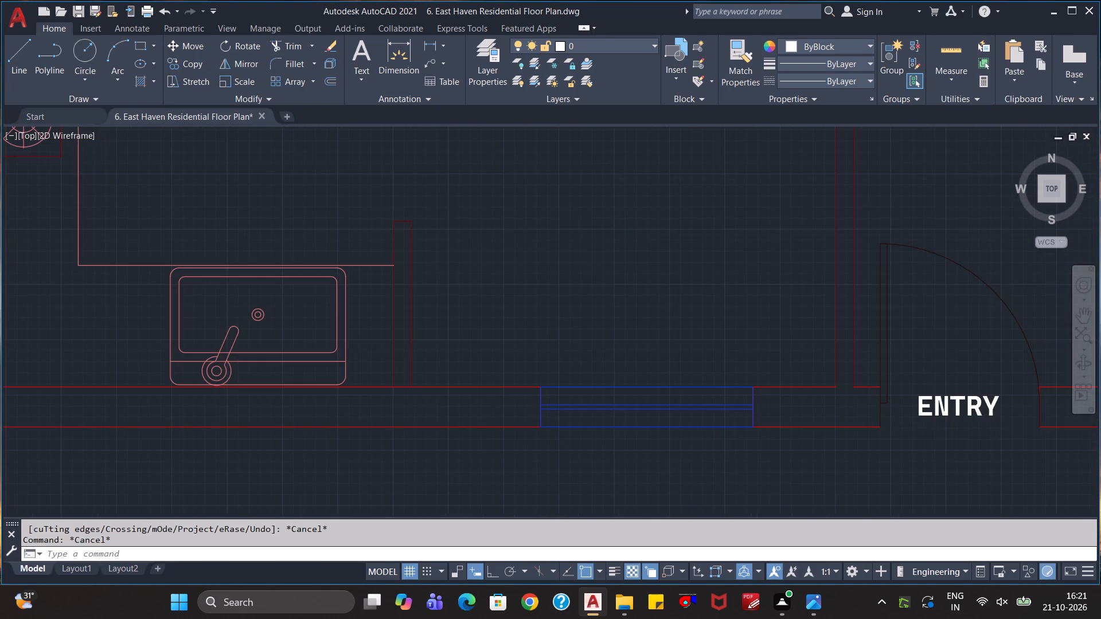
{"action": "type", "text": "tr"}
{"action": "key", "text": "Return"}
{"action": "left_click", "coordinate": [383, 384]}
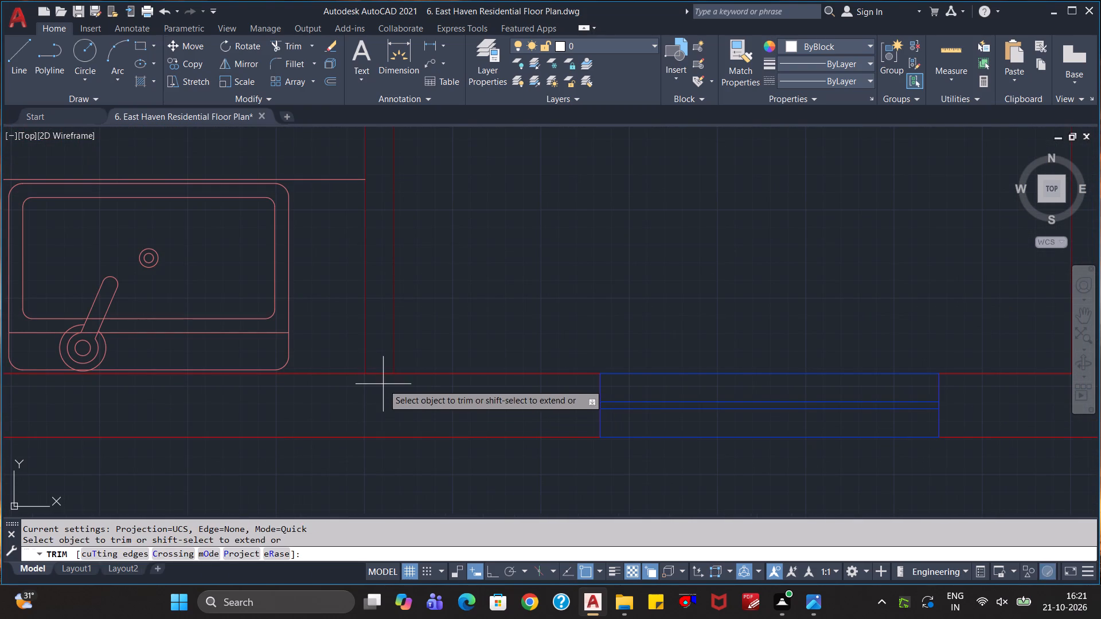
{"action": "left_click", "coordinate": [384, 359]}
{"action": "scroll", "coordinate": [389, 408], "scroll_direction": "down", "scroll_amount": 2}
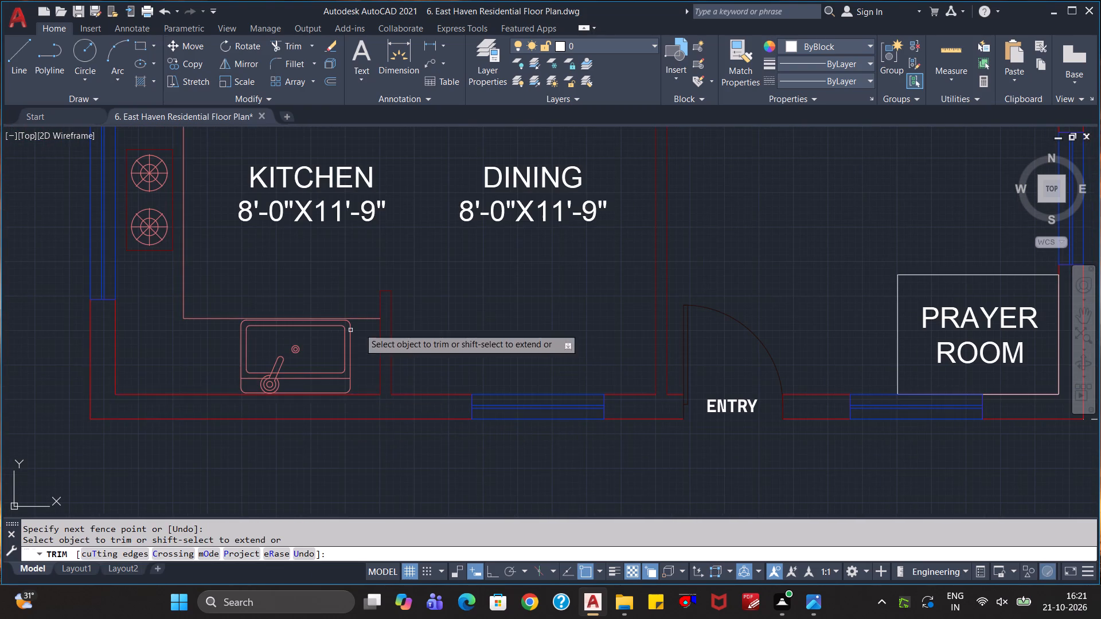
Examine the wall junctions across the plan, from the crockery and staircase up to the toilets, lobby and living hall.
{"action": "scroll", "coordinate": [400, 318], "scroll_direction": "down", "scroll_amount": 1}
{"action": "middle_click_drag", "start_coordinate": [461, 299], "coordinate": [588, 449]}
{"action": "scroll", "coordinate": [462, 300], "scroll_direction": "down", "scroll_amount": 1}
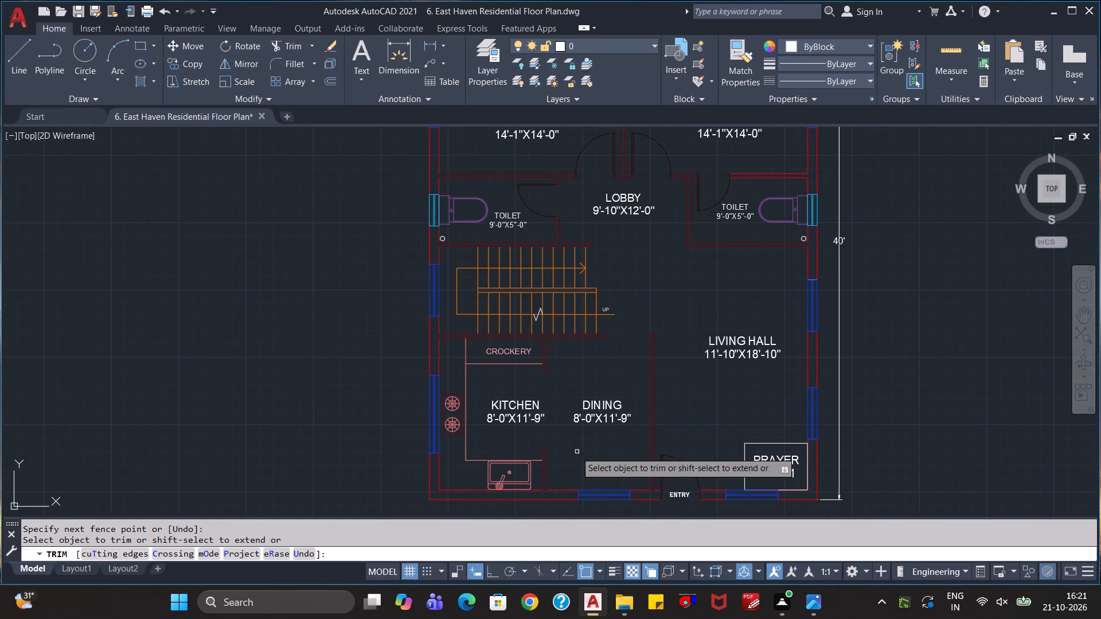
{"action": "scroll", "coordinate": [444, 354], "scroll_direction": "up", "scroll_amount": 3}
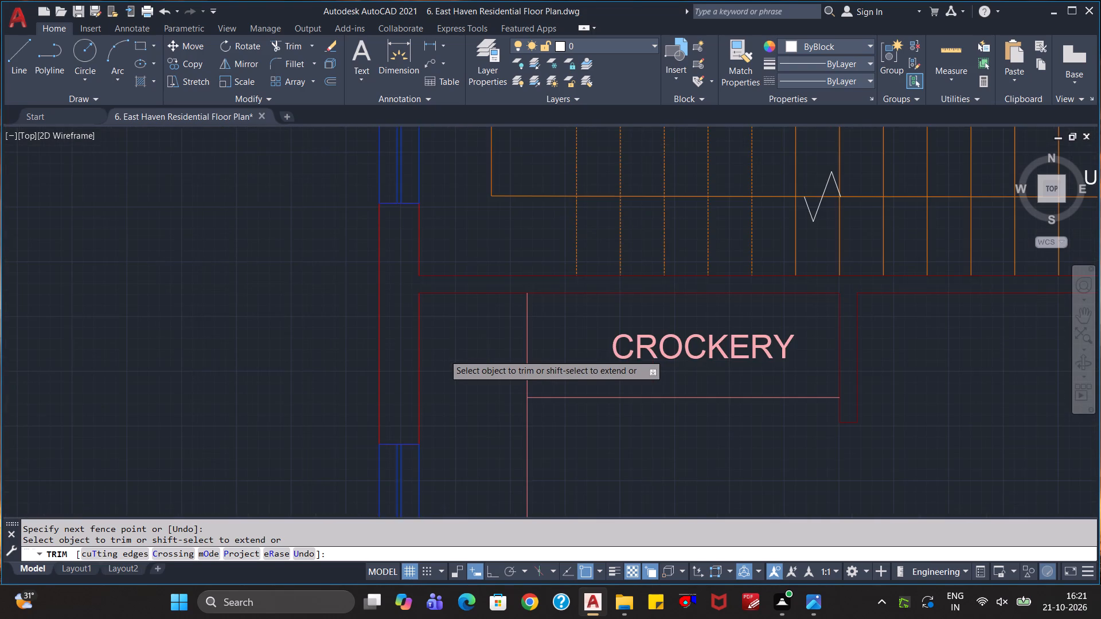
{"action": "scroll", "coordinate": [444, 343], "scroll_direction": "down", "scroll_amount": 2}
{"action": "scroll", "coordinate": [443, 198], "scroll_direction": "up", "scroll_amount": 2}
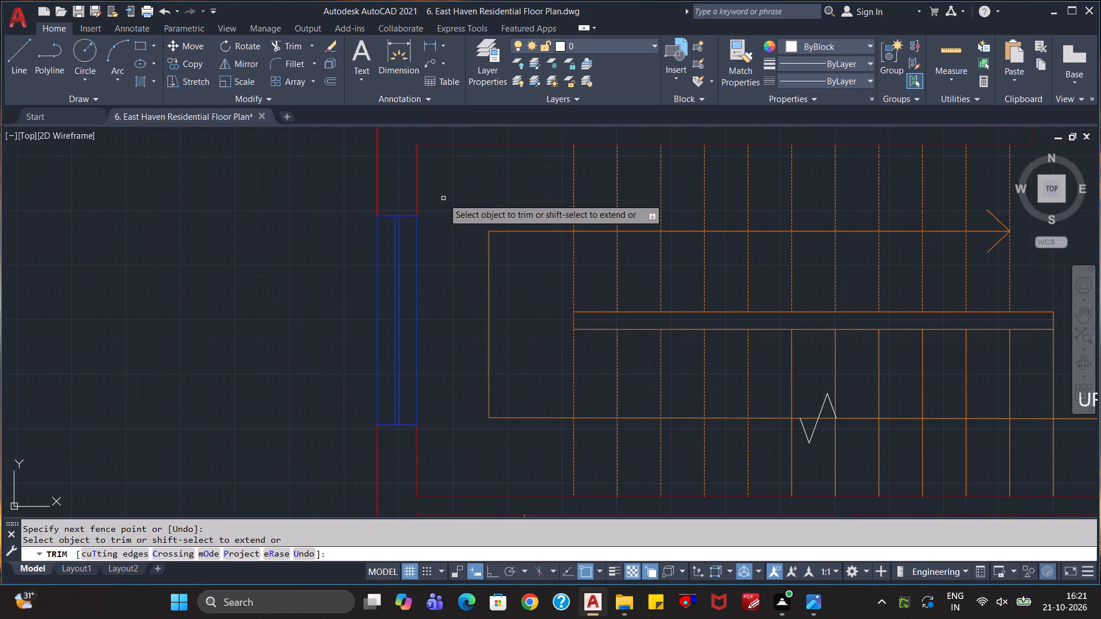
{"action": "middle_click_drag", "start_coordinate": [444, 198], "coordinate": [423, 420]}
{"action": "scroll", "coordinate": [424, 417], "scroll_direction": "down", "scroll_amount": 2}
{"action": "scroll", "coordinate": [490, 320], "scroll_direction": "down", "scroll_amount": 2}
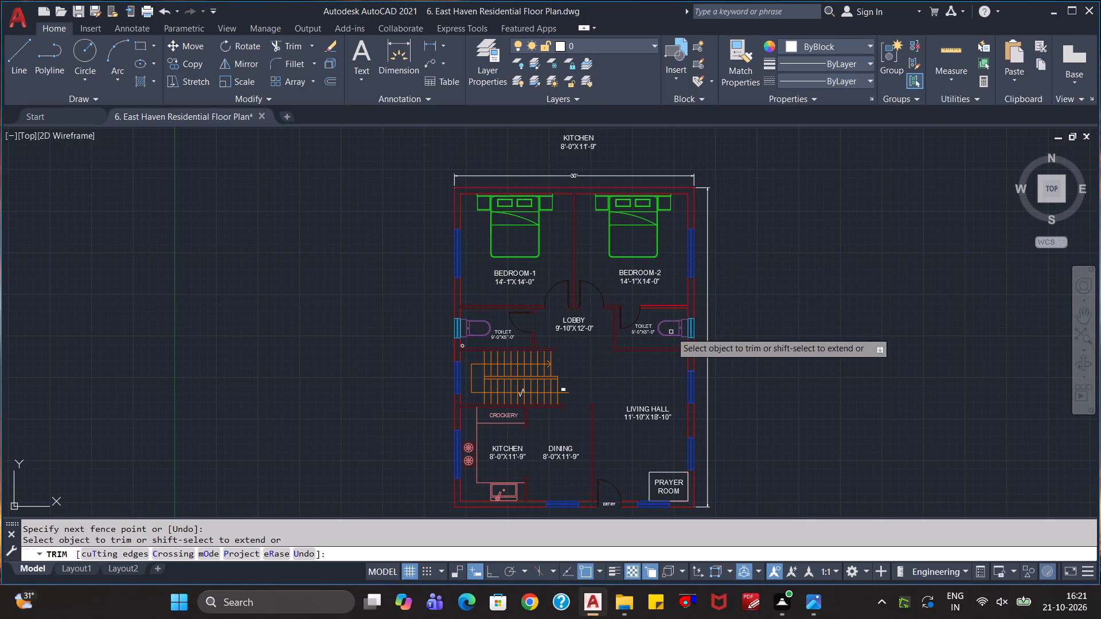
{"action": "scroll", "coordinate": [676, 325], "scroll_direction": "up", "scroll_amount": 3}
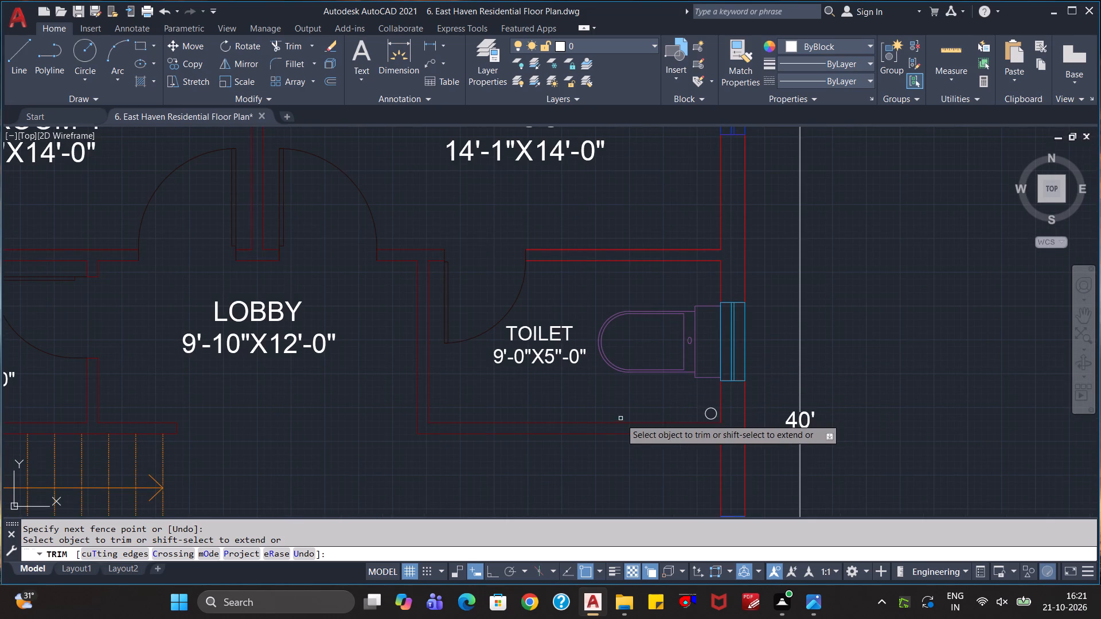
{"action": "scroll", "coordinate": [620, 418], "scroll_direction": "down", "scroll_amount": 1}
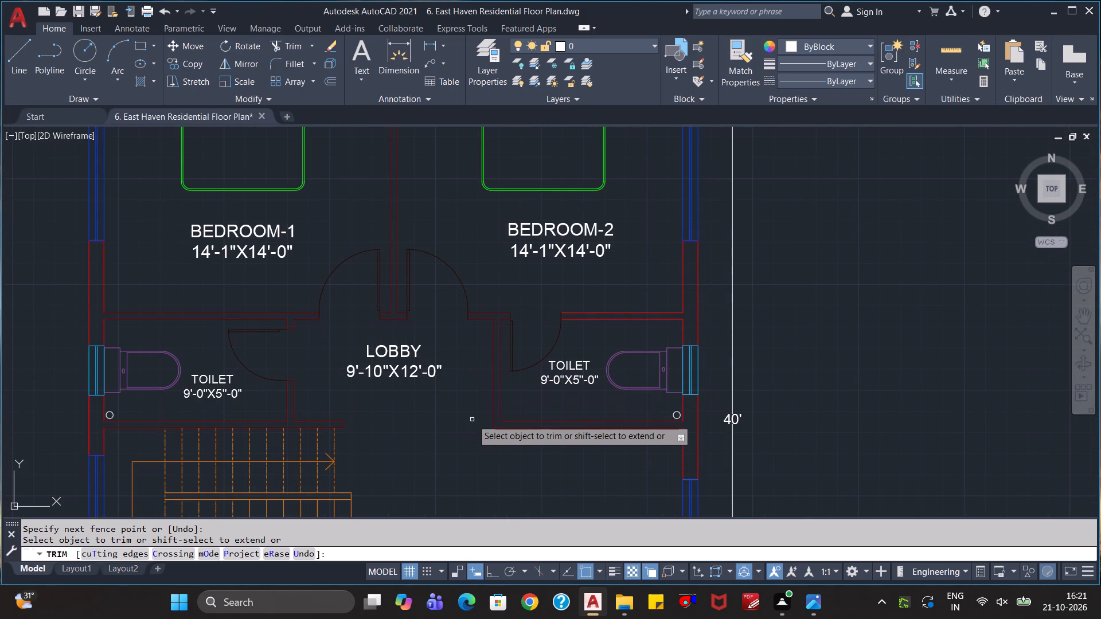
{"action": "scroll", "coordinate": [486, 436], "scroll_direction": "down", "scroll_amount": 1}
{"action": "middle_click_drag", "start_coordinate": [531, 473], "coordinate": [497, 309]}
{"action": "middle_click_drag", "start_coordinate": [532, 421], "coordinate": [535, 338]}
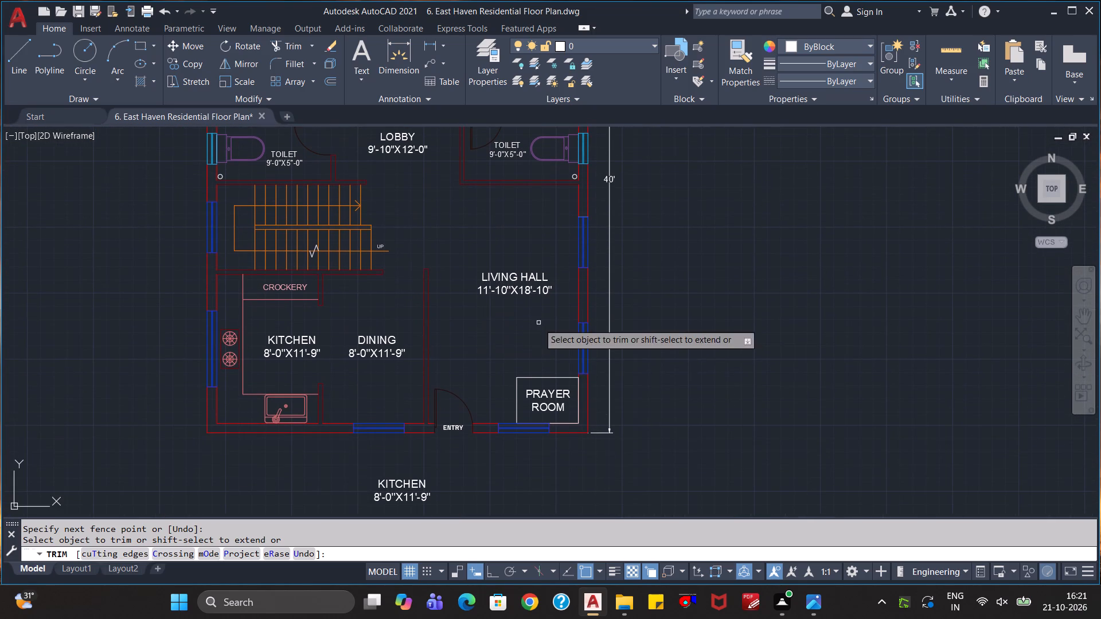
{"action": "scroll", "coordinate": [631, 386], "scroll_direction": "down", "scroll_amount": 1}
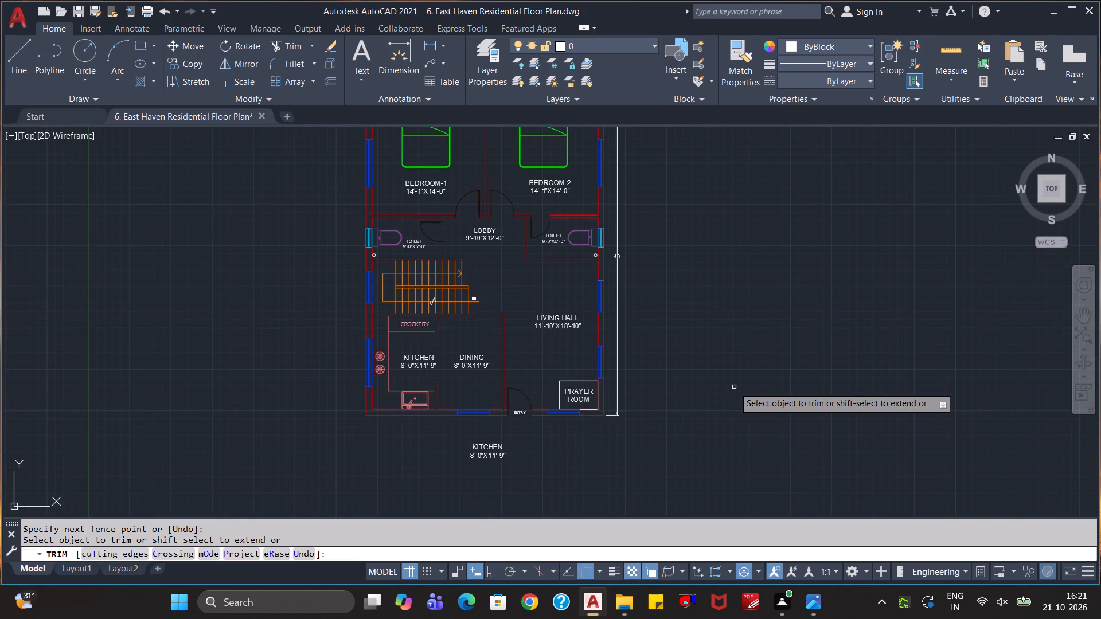
Save the drawing.
{"action": "key", "text": "ctrl+s"}
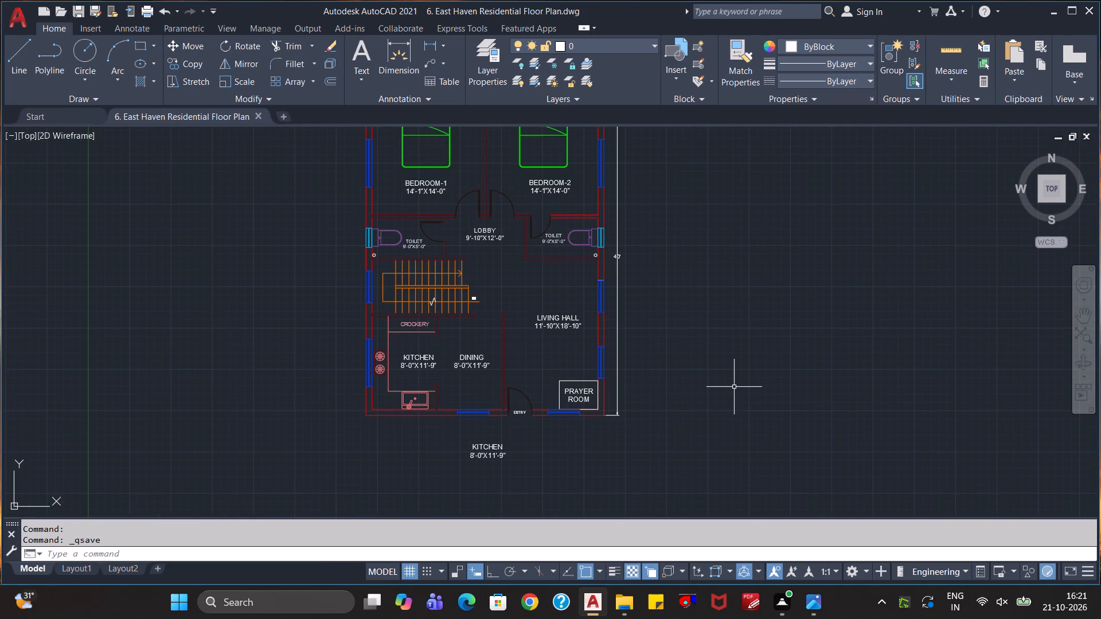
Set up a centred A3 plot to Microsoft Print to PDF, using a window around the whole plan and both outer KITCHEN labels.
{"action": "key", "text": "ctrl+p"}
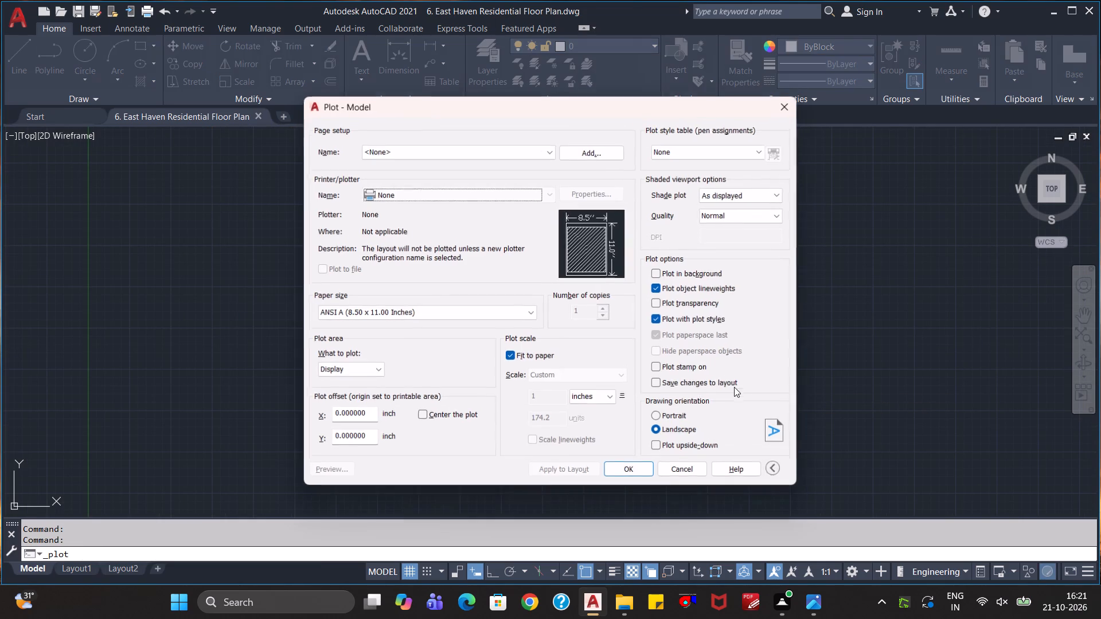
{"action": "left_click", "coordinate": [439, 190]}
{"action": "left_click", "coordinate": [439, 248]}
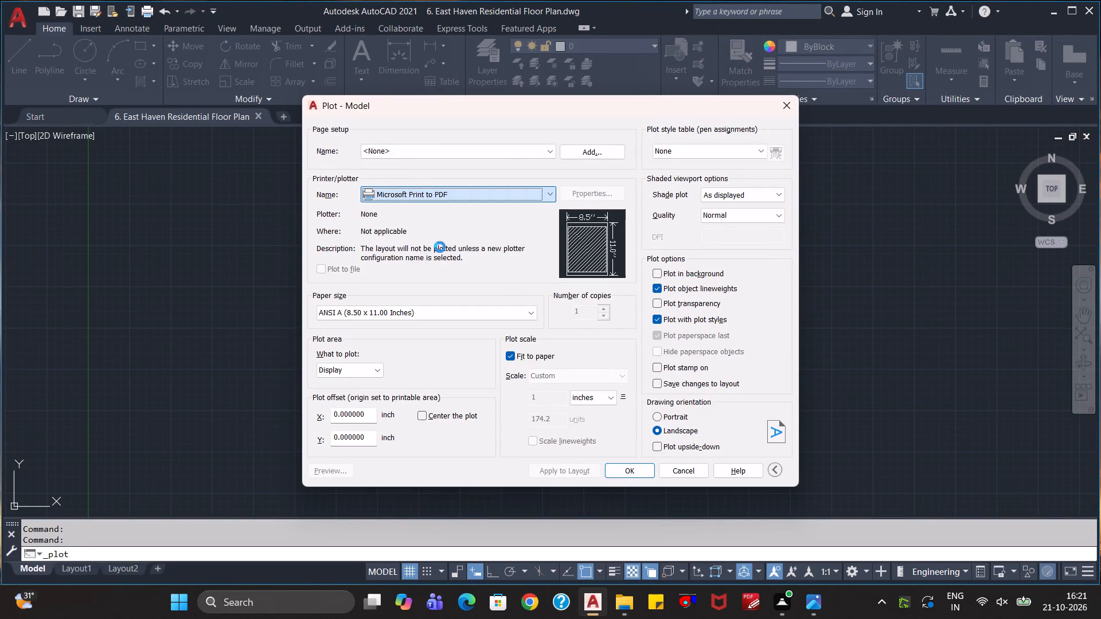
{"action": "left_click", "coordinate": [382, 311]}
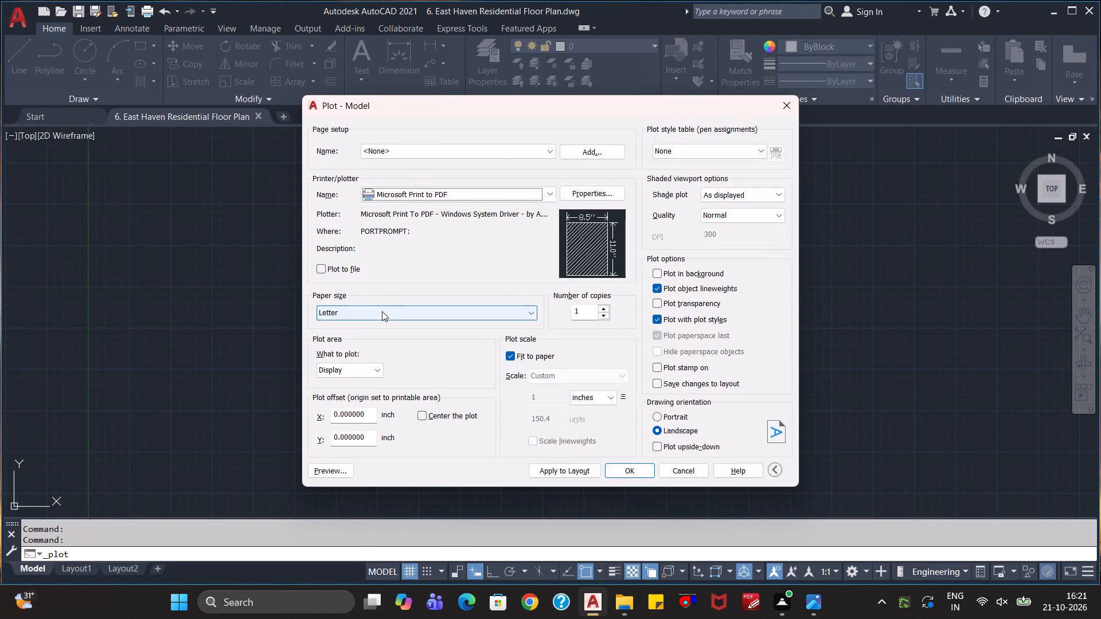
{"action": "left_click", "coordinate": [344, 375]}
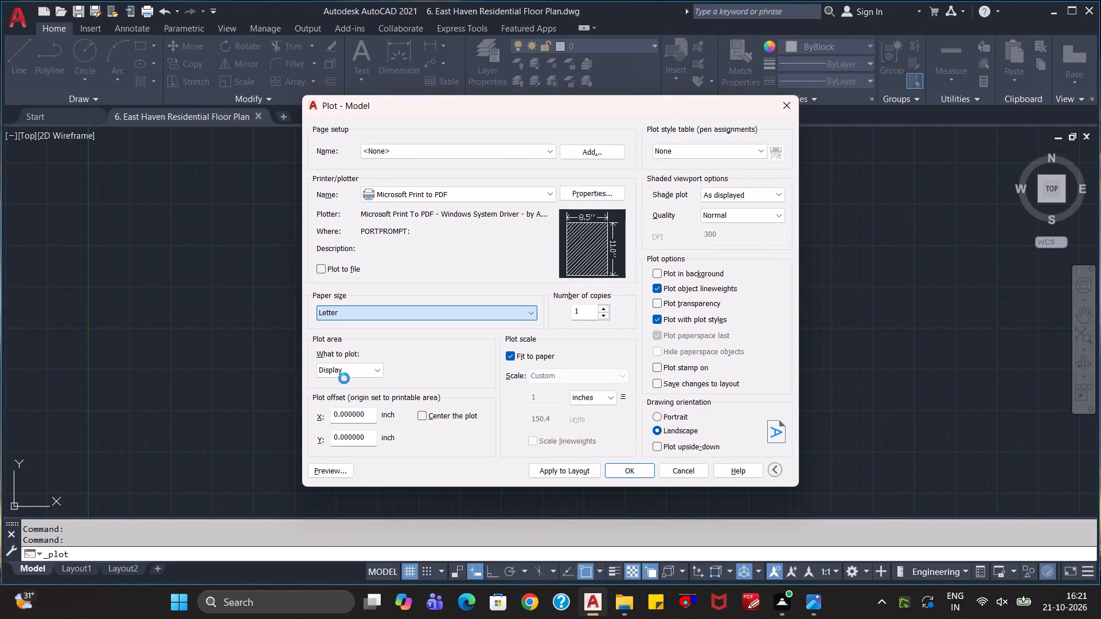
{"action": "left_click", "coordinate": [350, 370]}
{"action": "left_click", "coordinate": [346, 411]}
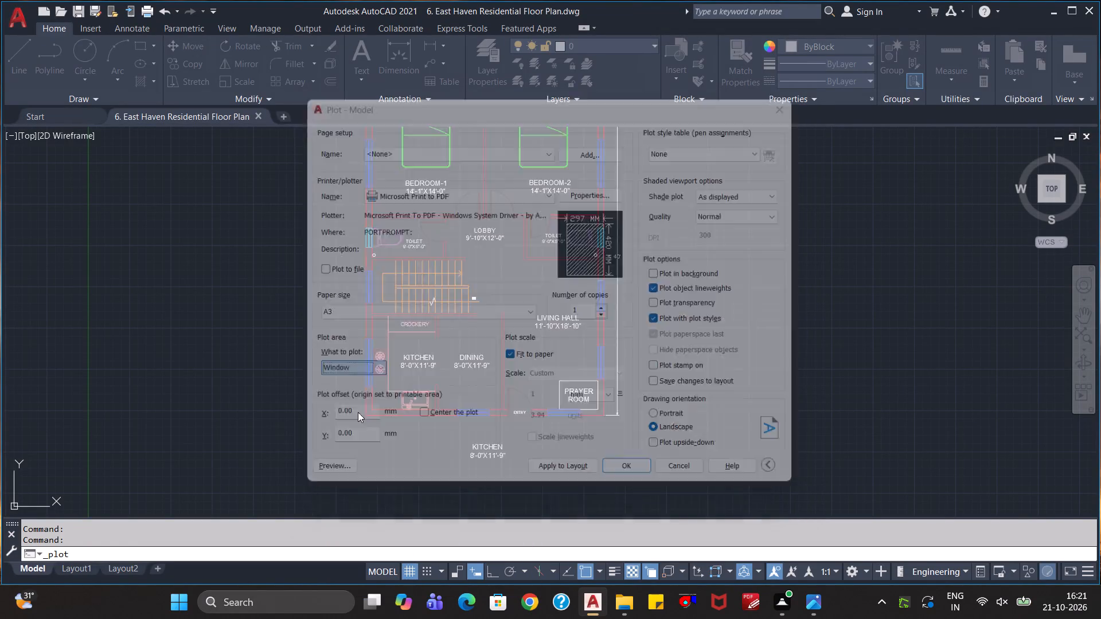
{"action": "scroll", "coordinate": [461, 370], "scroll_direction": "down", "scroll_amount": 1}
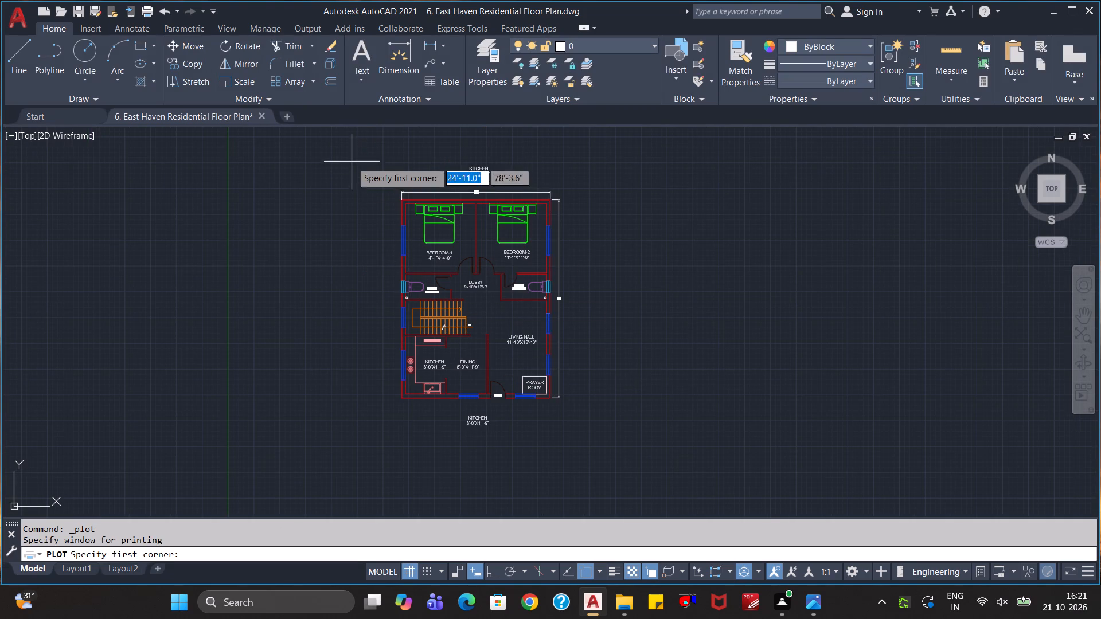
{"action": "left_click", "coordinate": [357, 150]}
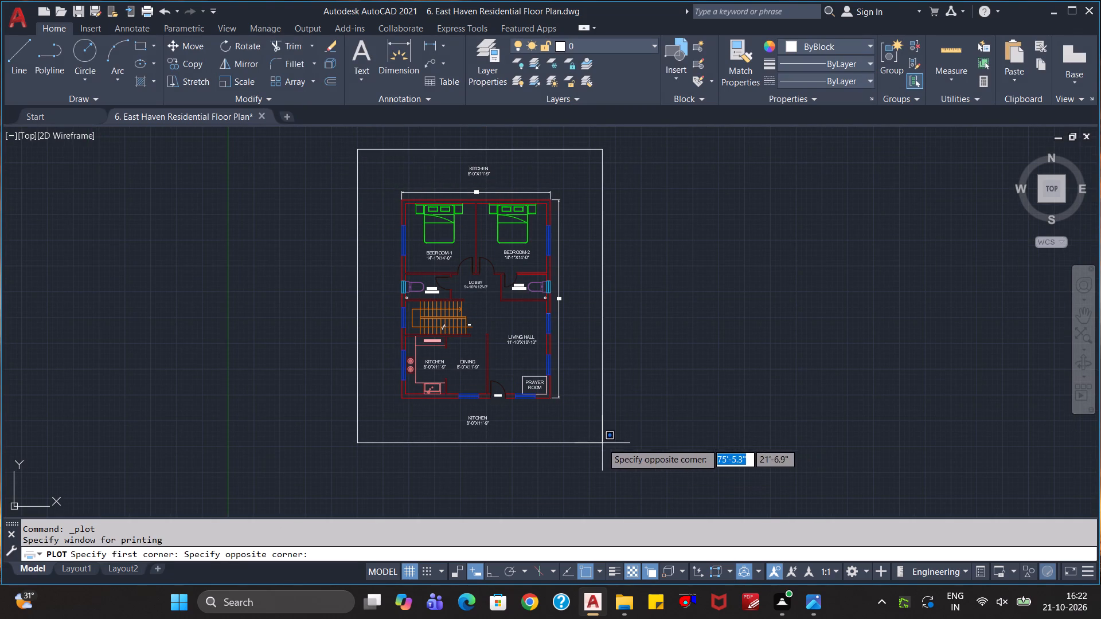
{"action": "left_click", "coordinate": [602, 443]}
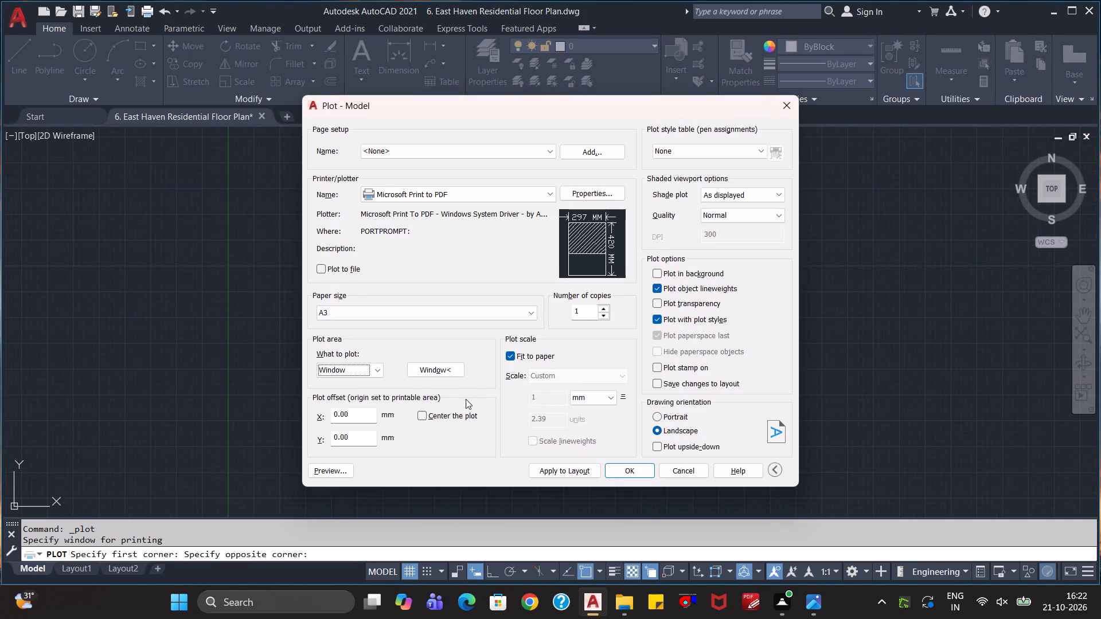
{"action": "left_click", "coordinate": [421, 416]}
Preview the plot, examine the plan's walls, labels and dimensions, and leave without plotting.
{"action": "left_click", "coordinate": [334, 467]}
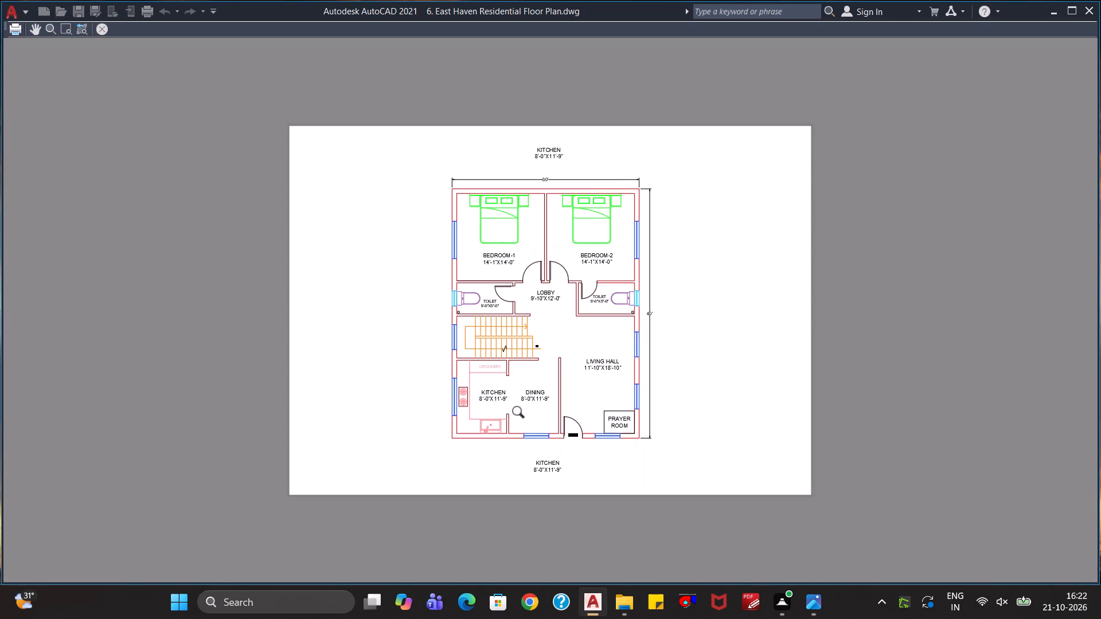
{"action": "scroll", "coordinate": [565, 386], "scroll_direction": "up", "scroll_amount": 1}
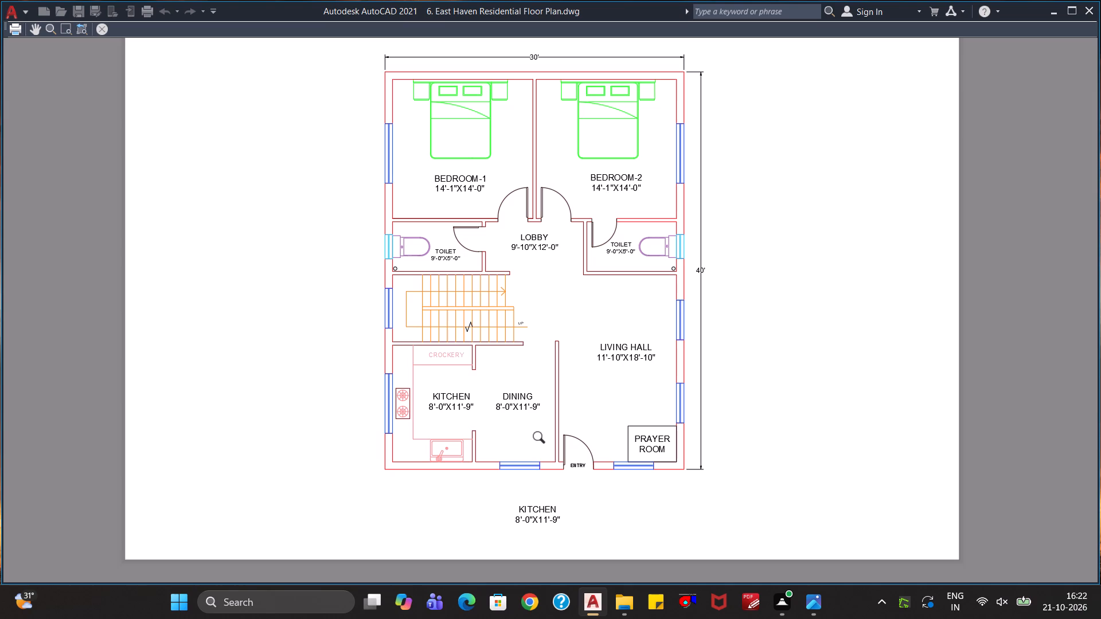
{"action": "scroll", "coordinate": [576, 448], "scroll_direction": "up", "scroll_amount": 2}
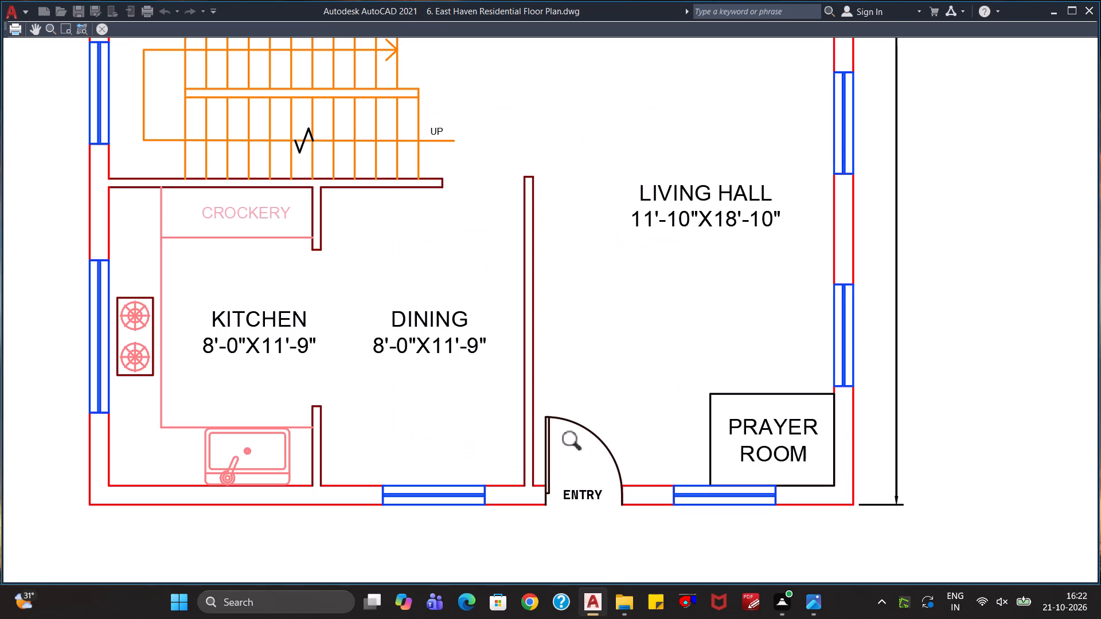
{"action": "scroll", "coordinate": [577, 444], "scroll_direction": "down", "scroll_amount": 4}
{"action": "scroll", "coordinate": [561, 279], "scroll_direction": "up", "scroll_amount": 2}
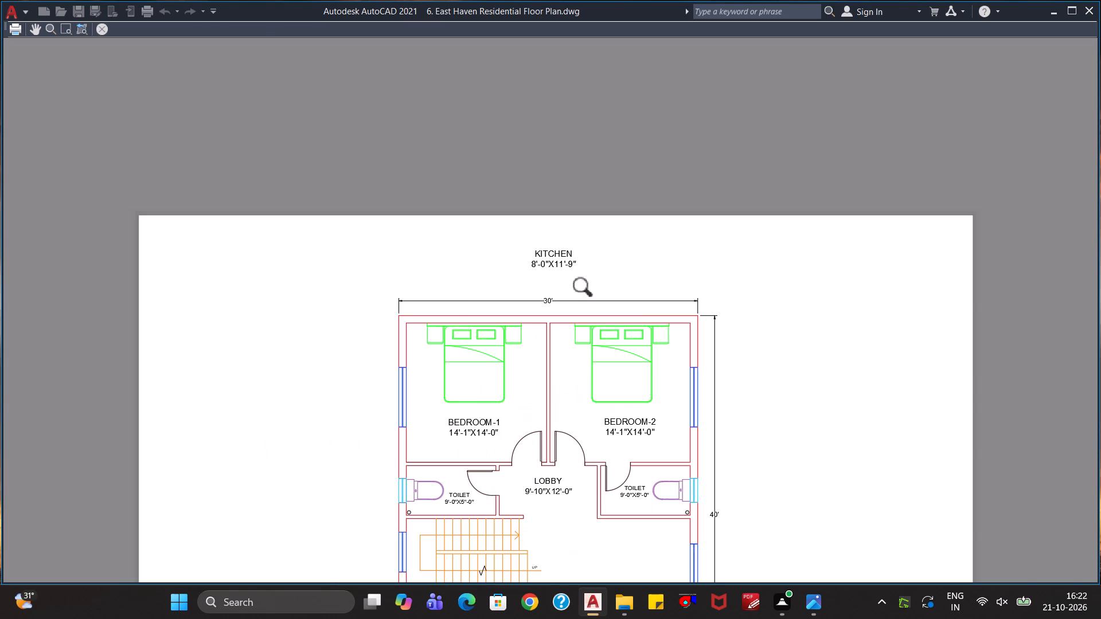
{"action": "scroll", "coordinate": [655, 319], "scroll_direction": "down", "scroll_amount": 1}
{"action": "key", "text": "Escape"}
{"action": "key", "text": "Escape"}
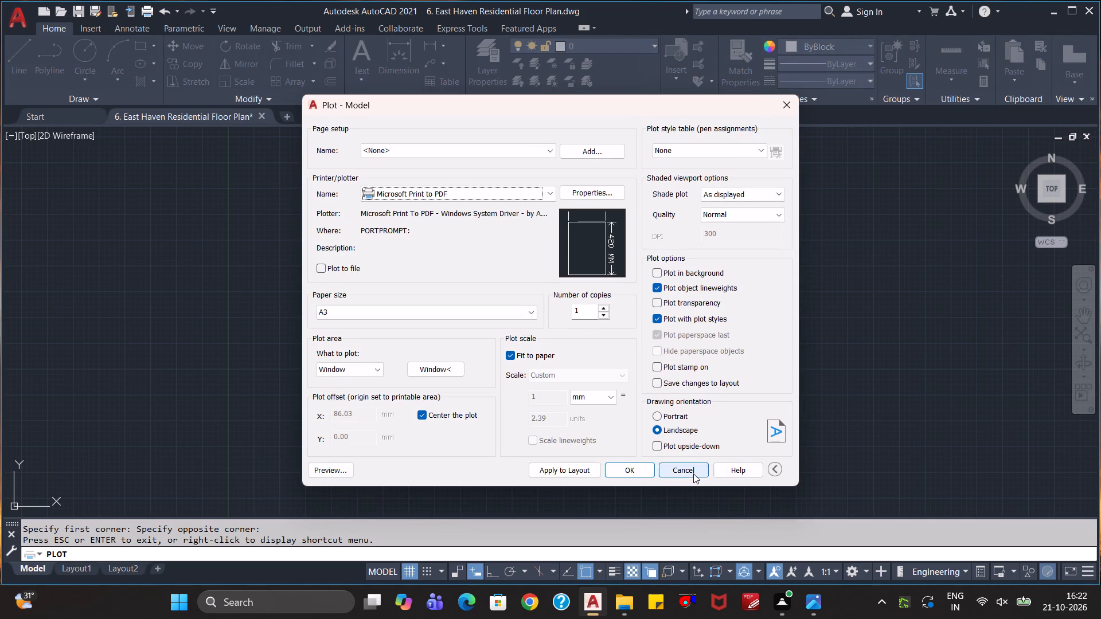
{"action": "left_click", "coordinate": [693, 473]}
Replace the spare KITCHEN label above the plan with the overall size 30'x40'.
{"action": "double_click", "coordinate": [481, 170]}
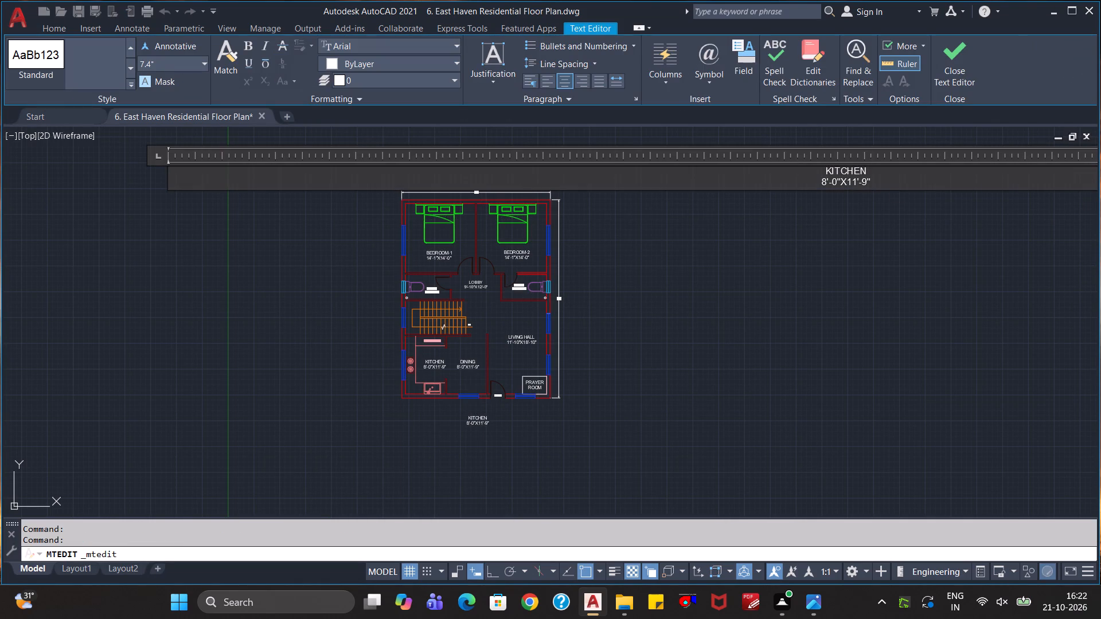
{"action": "left_click_drag", "start_coordinate": [894, 182], "coordinate": [762, 158]}
{"action": "type", "text": "30"}
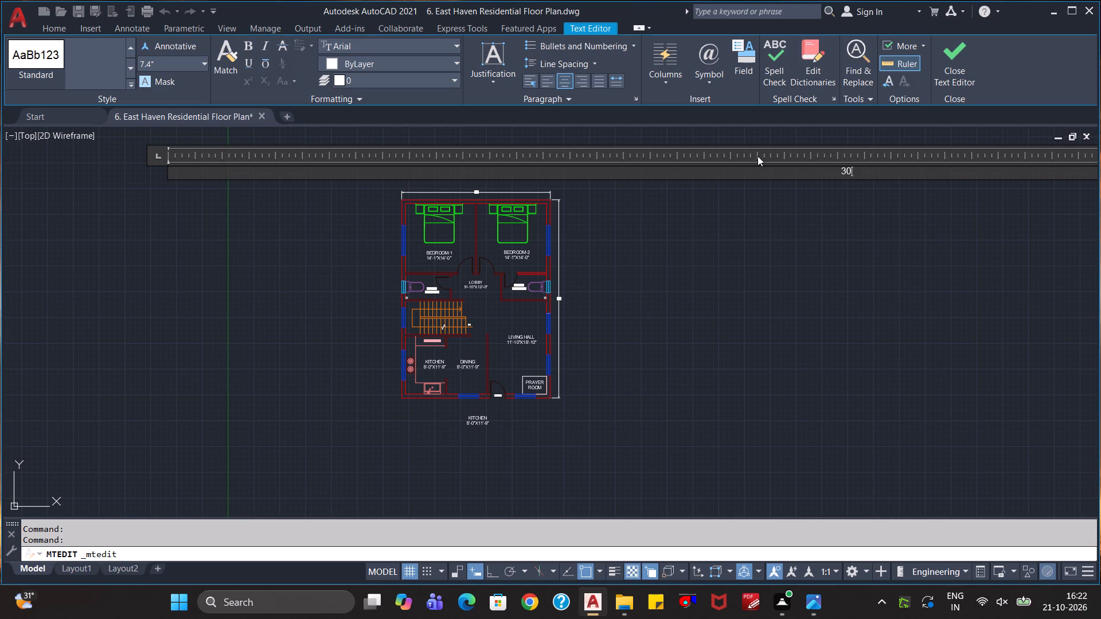
{"action": "key", "text": "x"}
{"action": "type", "text": "40"}
{"action": "key", "text": "Left"}
{"action": "key", "text": "Left"}
{"action": "key", "text": "Left"}
{"action": "key", "text": "apostrophe"}
{"action": "key", "text": "Right"}
{"action": "key", "text": "Right"}
{"action": "key", "text": "Right"}
{"action": "key", "text": "apostrophe"}
{"action": "key", "text": "Right"}
Append the plot area (1200 sq.ft.) in brackets after 30'x40' in the title text above the plan.
{"action": "key", "text": "space"}
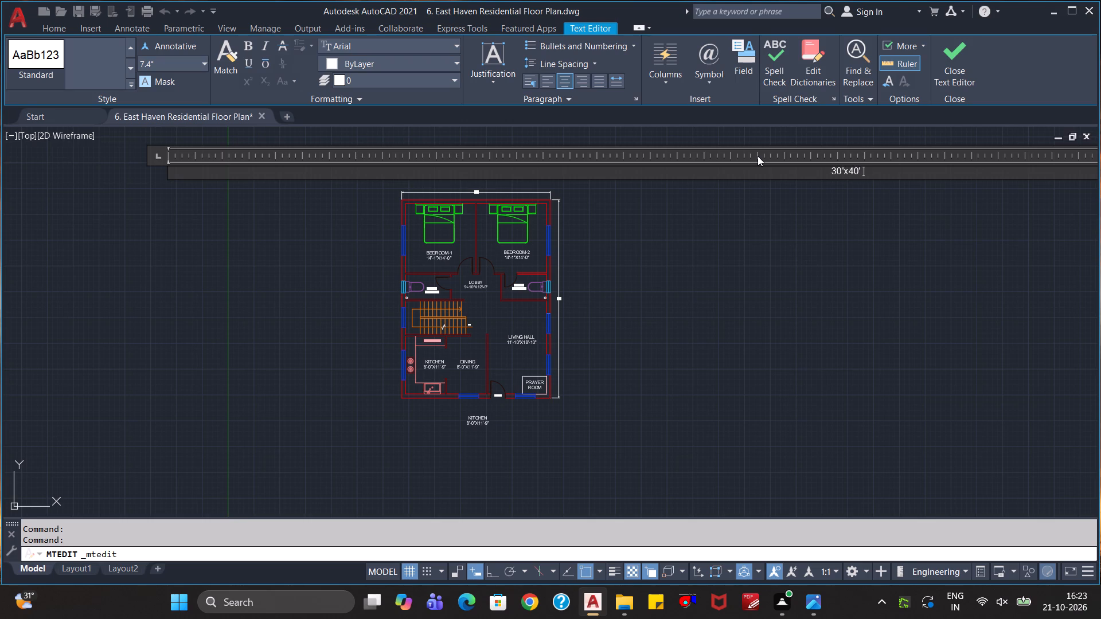
{"action": "type", "text": "90"}
{"action": "key", "text": "BackSpace"}
{"action": "key", "text": "BackSpace"}
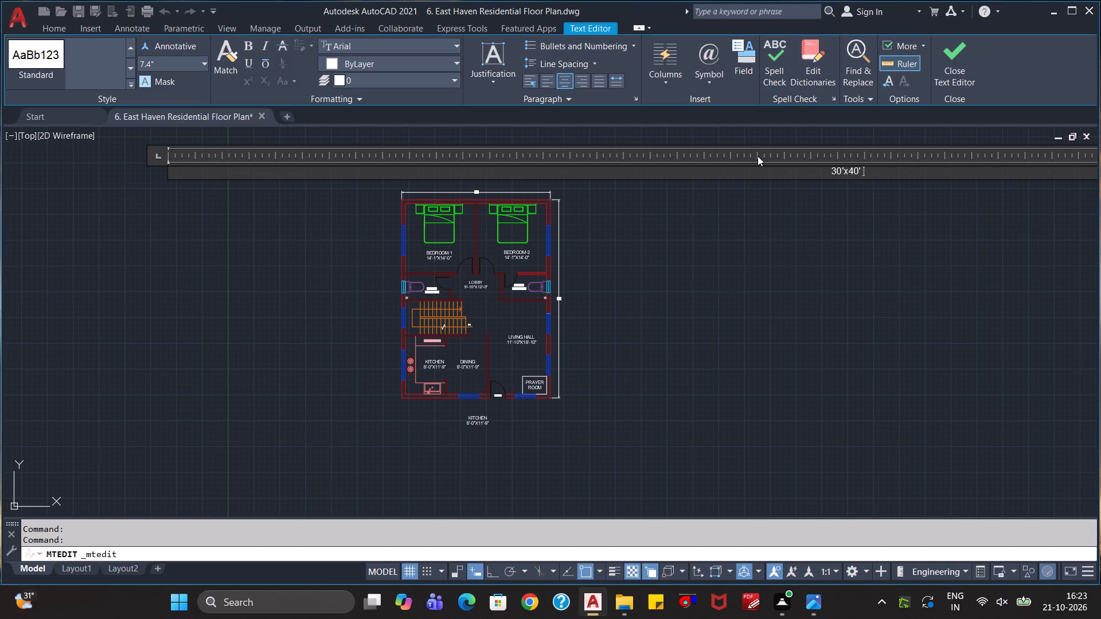
{"action": "type", "text": "()"}
{"action": "key", "text": "Left"}
{"action": "type", "text": "1200"}
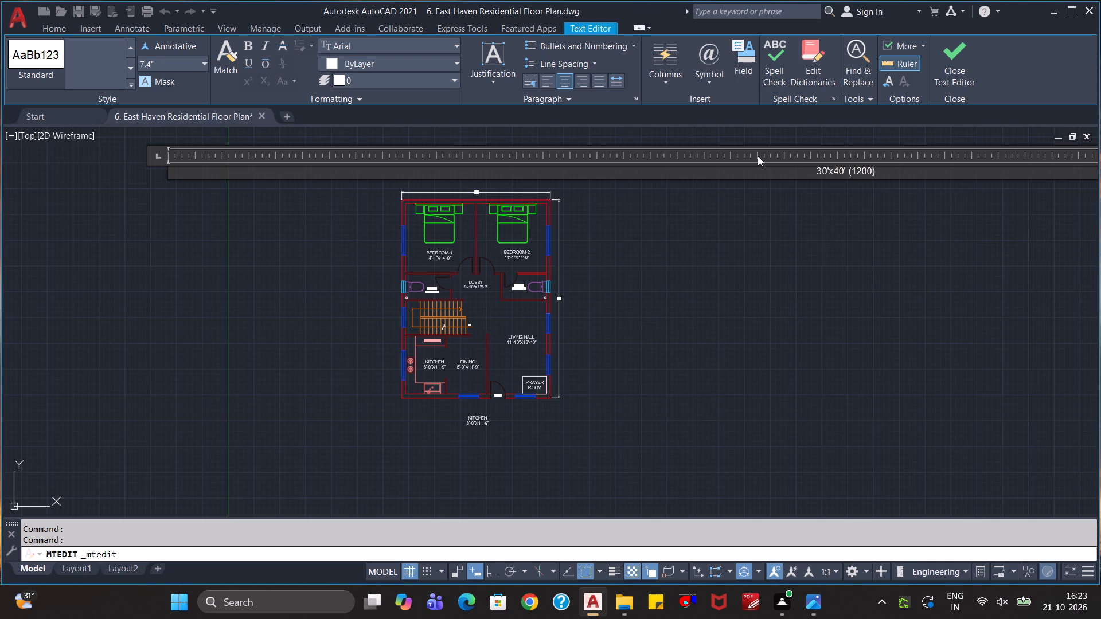
{"action": "key", "text": "space"}
{"action": "type", "text": "sq. ft"}
{"action": "key", "text": "BackSpace"}
{"action": "key", "text": "BackSpace"}
{"action": "key", "text": "BackSpace"}
{"action": "type", "text": "ft"}
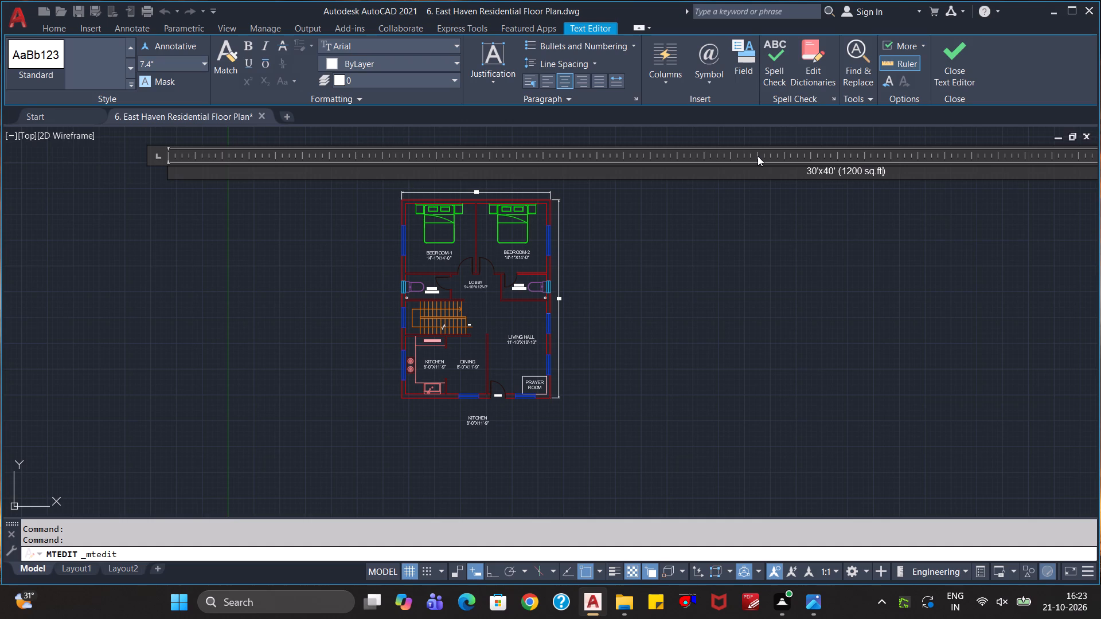
{"action": "key", "text": "period"}
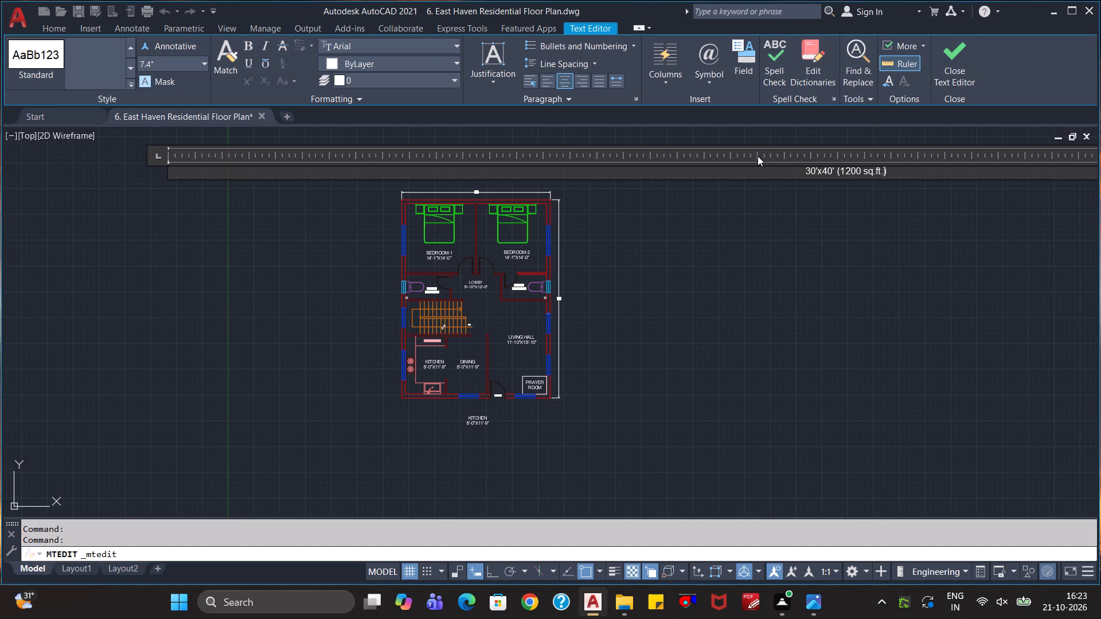
Complete the title with House Plan - East Facing after the bracketed area and finish editing the text.
{"action": "key", "text": "Right"}
{"action": "key", "text": "Right"}
{"action": "key", "text": "space"}
{"action": "type", "text": "House"}
{"action": "key", "text": "space"}
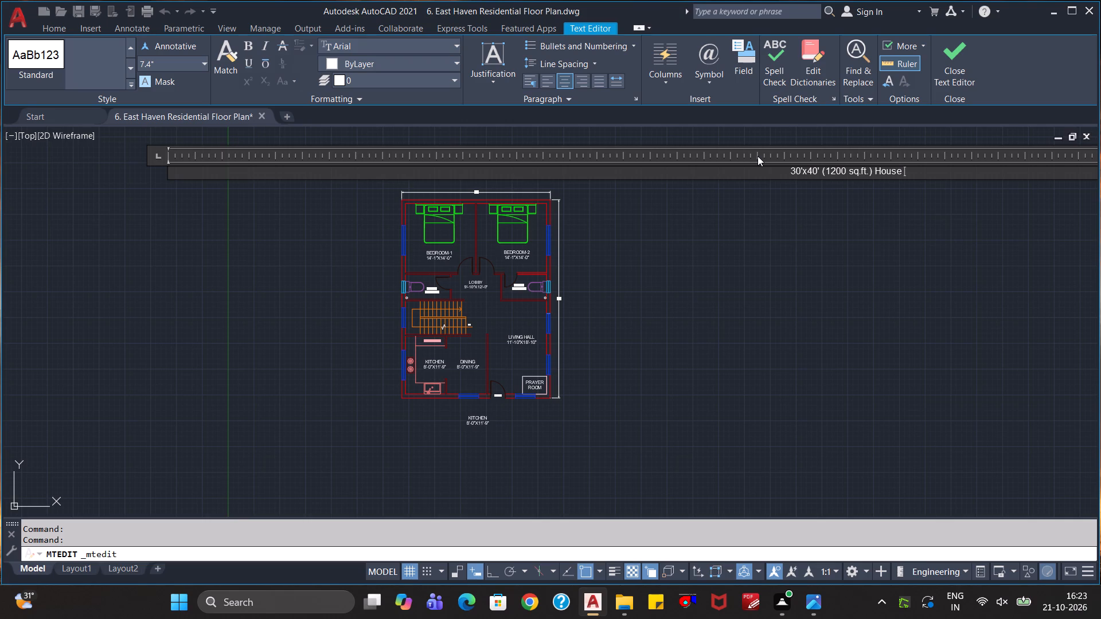
{"action": "type", "text": "Plan"}
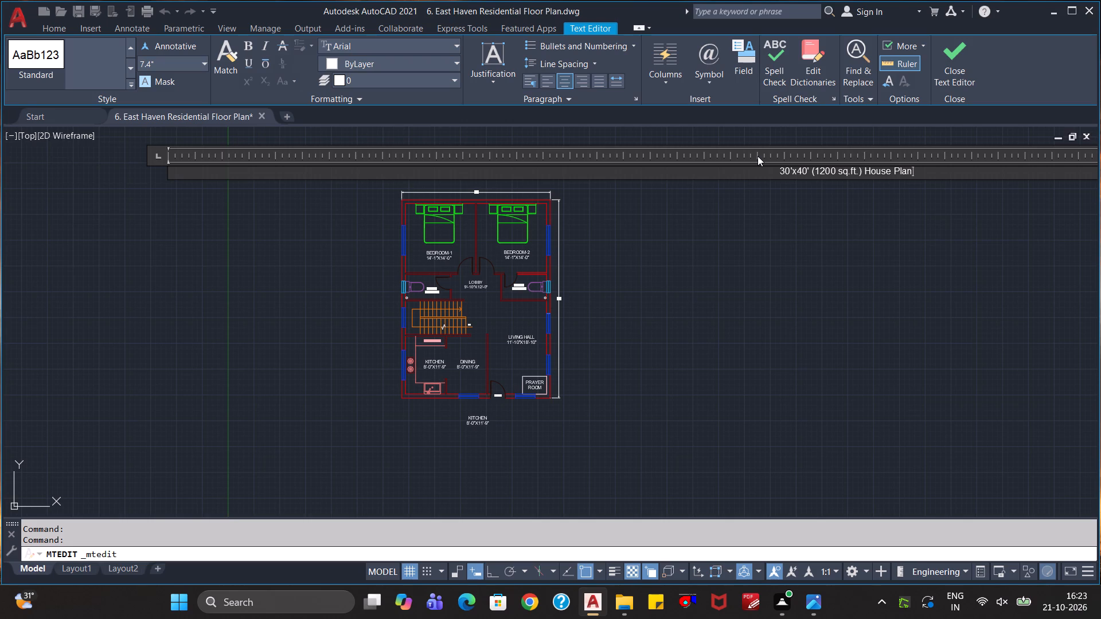
{"action": "key", "text": "space"}
{"action": "type", "text": "-"}
{"action": "key", "text": "space"}
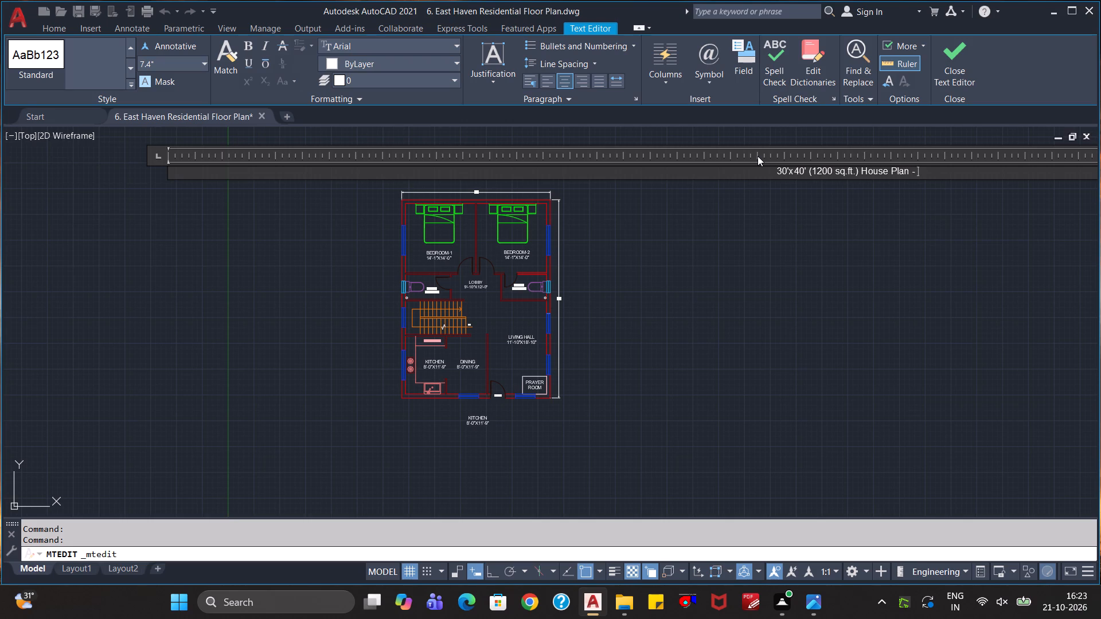
{"action": "type", "text": "East"}
{"action": "key", "text": "space"}
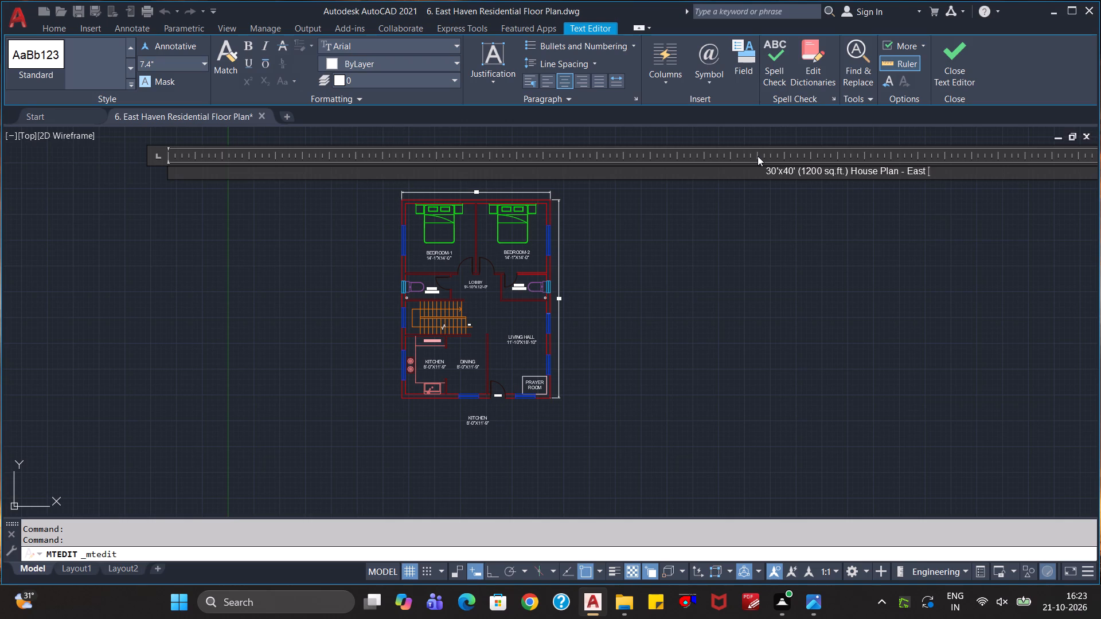
{"action": "key", "text": "shift+p"}
{"action": "key", "text": "BackSpace"}
{"action": "type", "text": "Facing"}
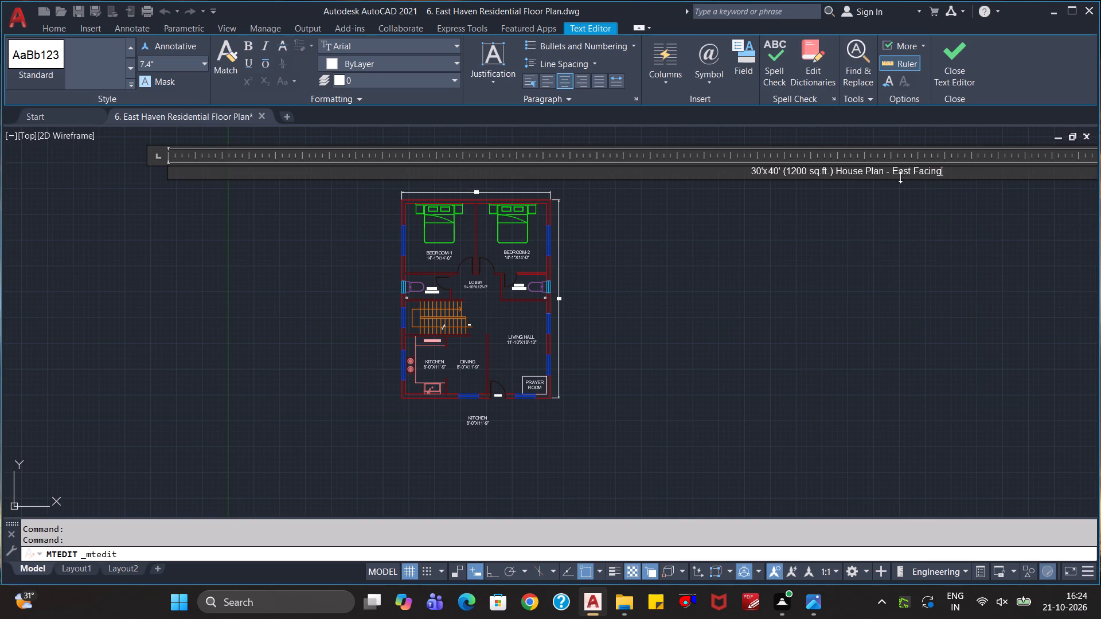
{"action": "left_click", "coordinate": [954, 64]}
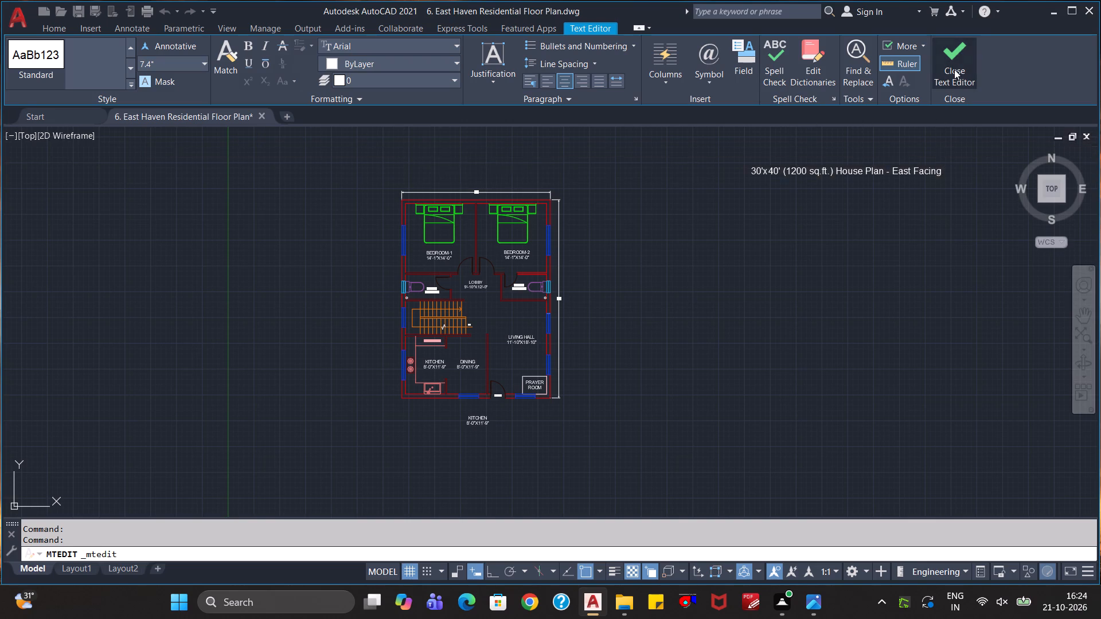
Scale the title text up freehand to more than twice its size, making it wider than the plan.
{"action": "left_click", "coordinate": [548, 167]}
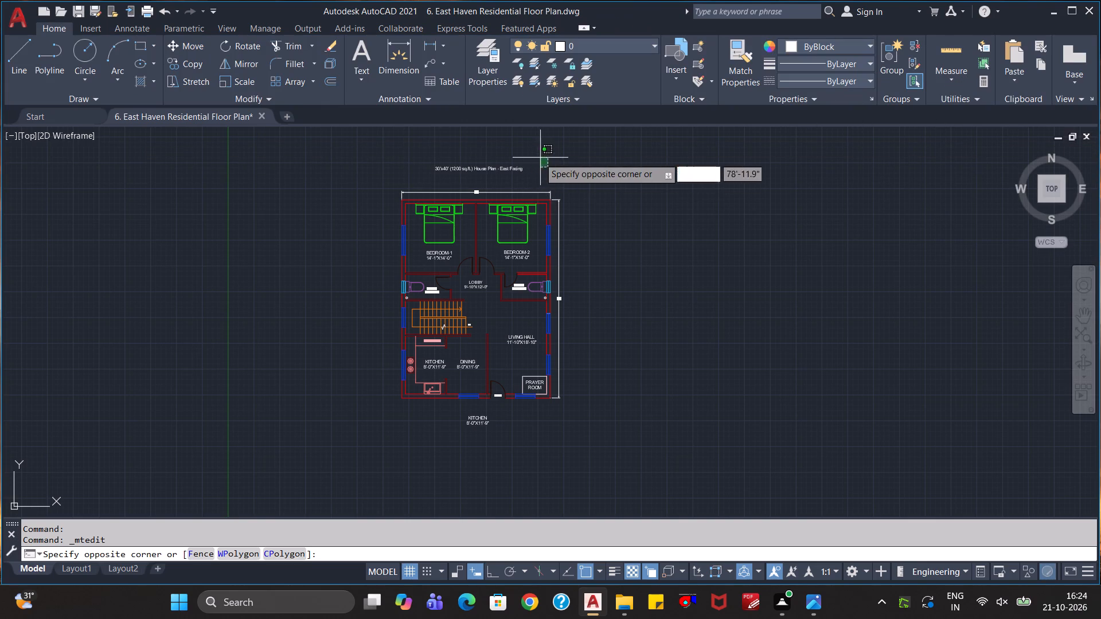
{"action": "left_click", "coordinate": [471, 170]}
{"action": "type", "text": "sc"}
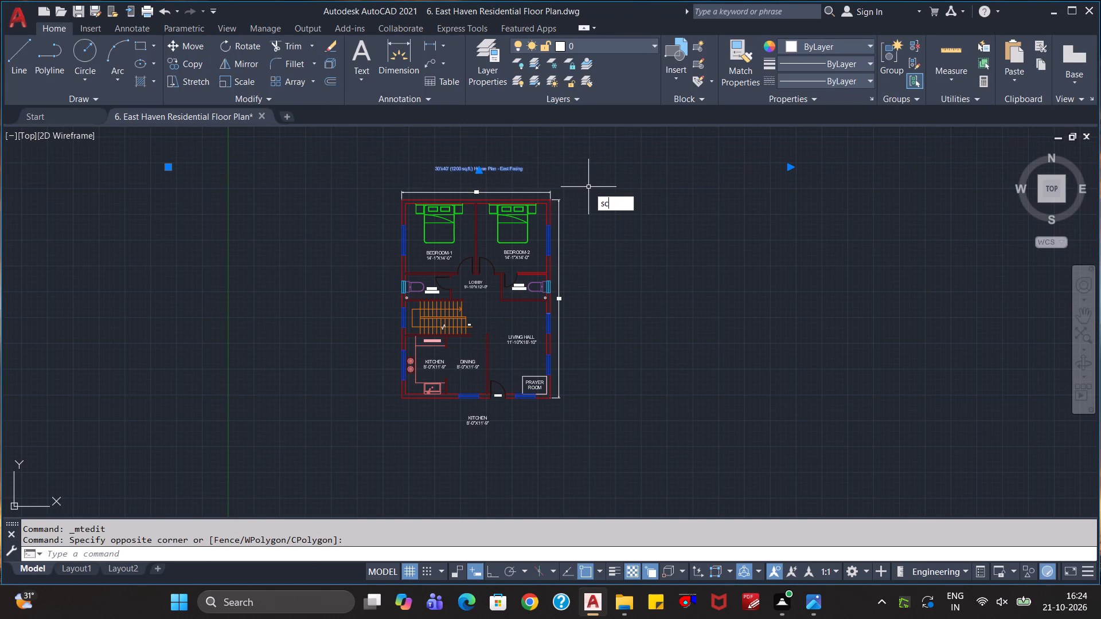
{"action": "key", "text": "Return"}
{"action": "left_click", "coordinate": [479, 169]}
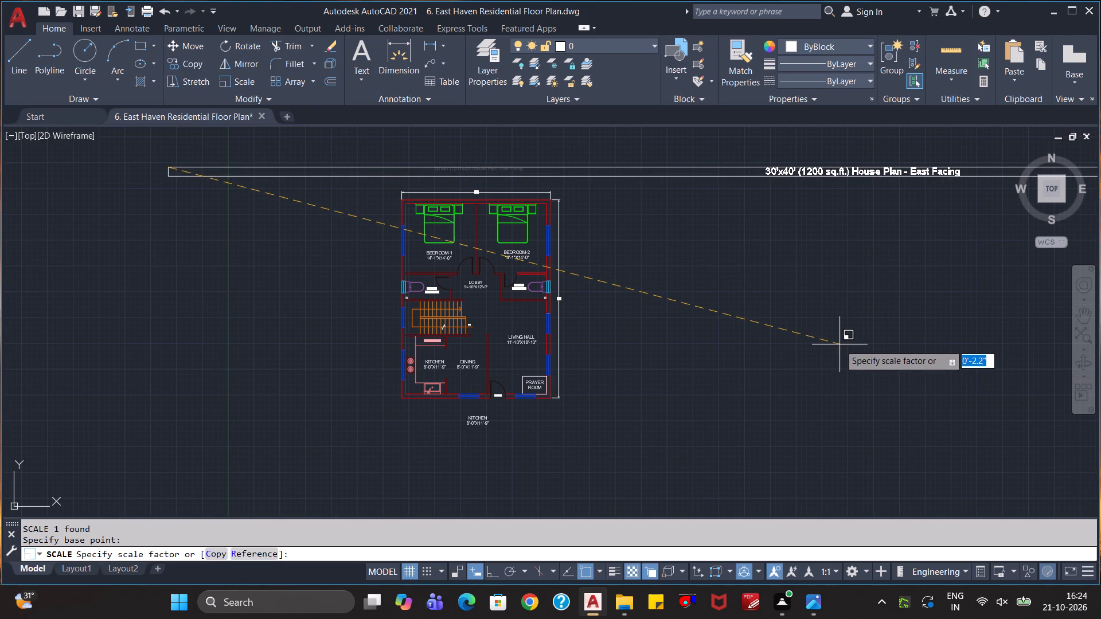
{"action": "left_click", "coordinate": [896, 356]}
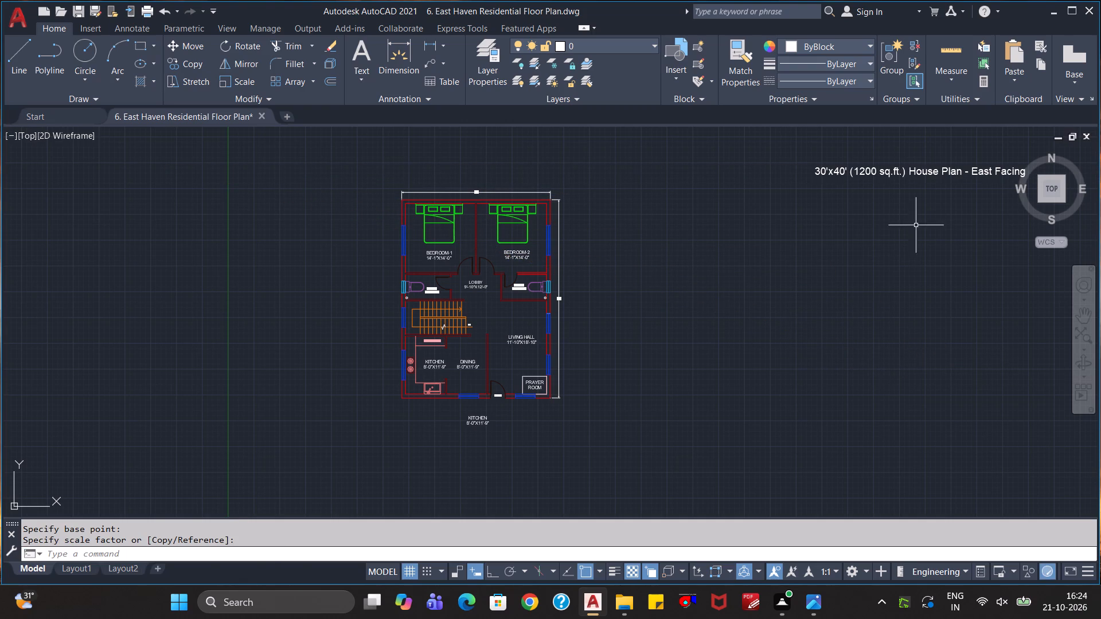
Move the enlarged title back over the plan, just above the top overall dimension.
{"action": "left_click", "coordinate": [926, 219]}
{"action": "left_click", "coordinate": [879, 166]}
{"action": "key", "text": "m"}
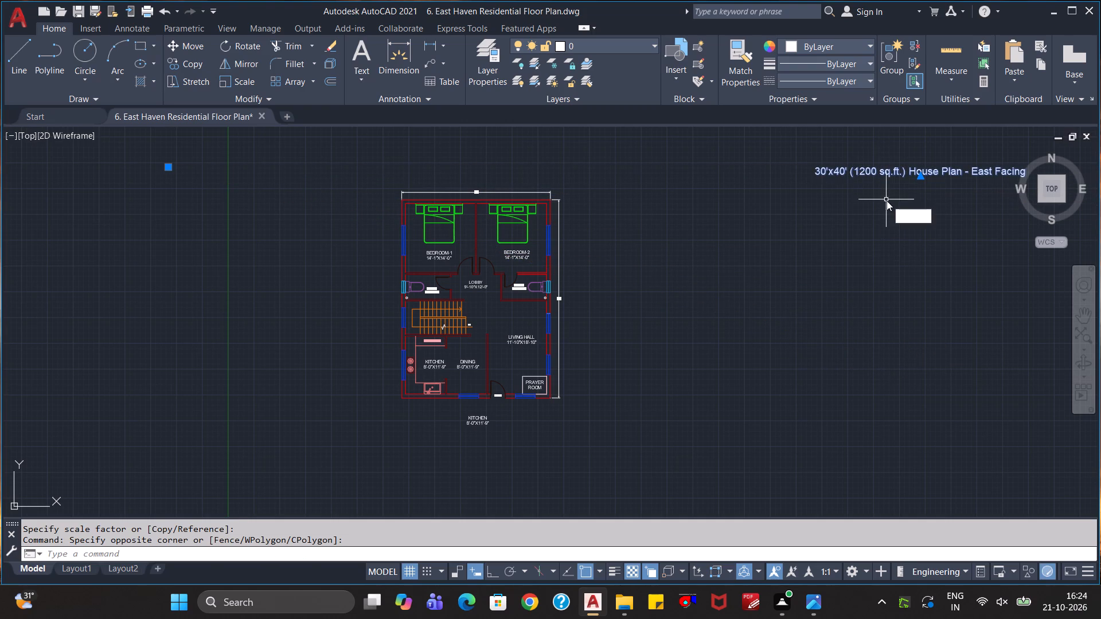
{"action": "key", "text": "Return"}
{"action": "left_click", "coordinate": [929, 169]}
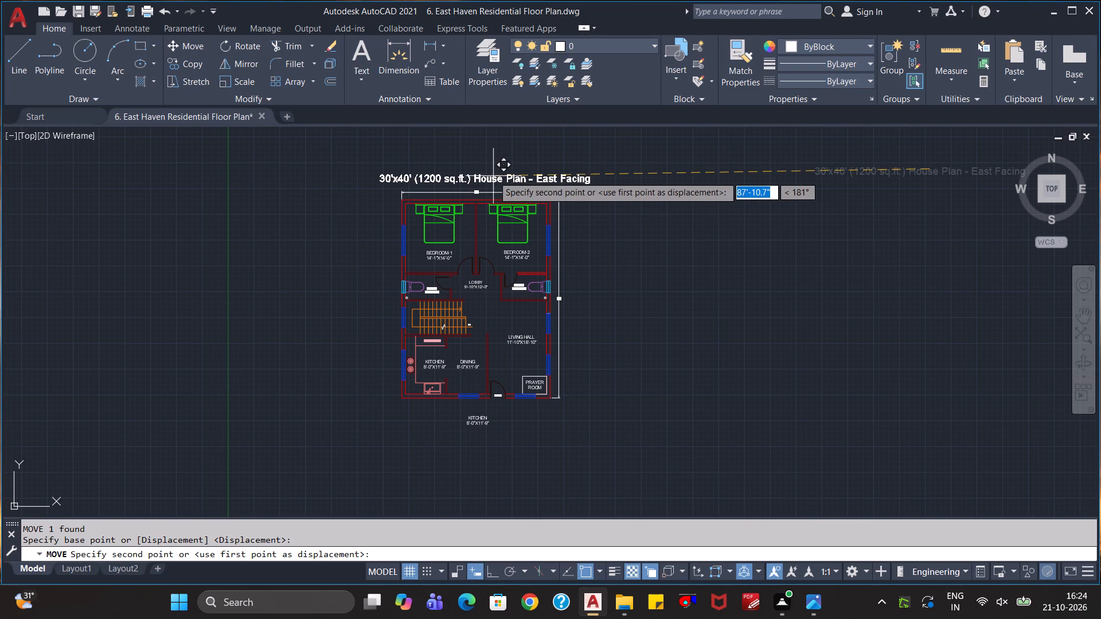
{"action": "left_click", "coordinate": [494, 174]}
Scale the title text down slightly freehand so its width is closer to that of the plan.
{"action": "scroll", "coordinate": [667, 262], "scroll_direction": "down", "scroll_amount": 1}
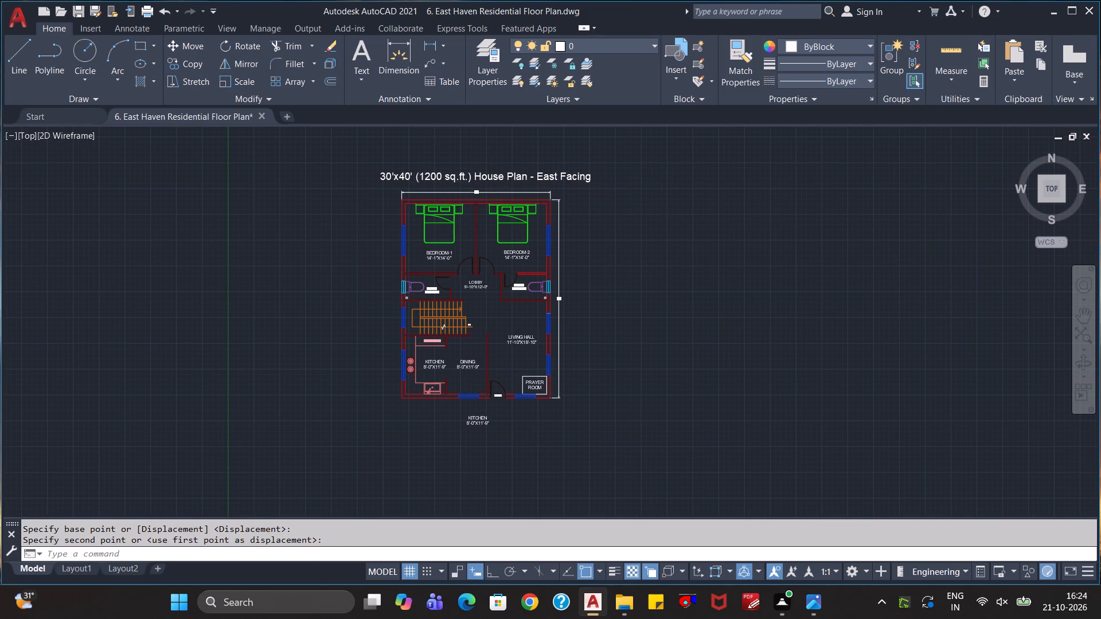
{"action": "scroll", "coordinate": [636, 224], "scroll_direction": "up", "scroll_amount": 1}
{"action": "left_click", "coordinate": [633, 223]}
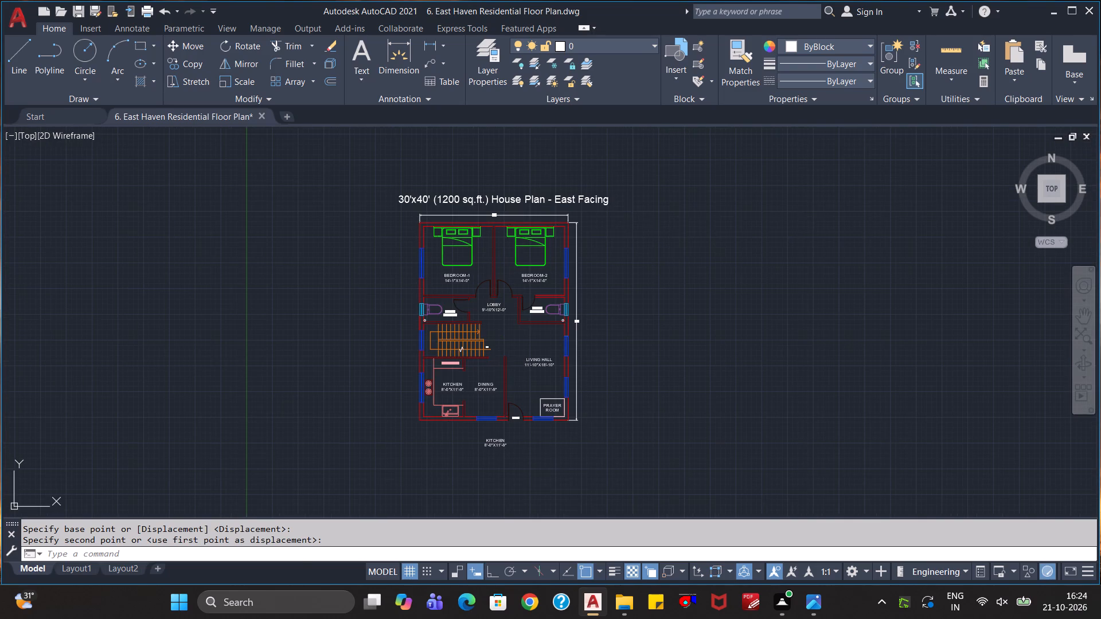
{"action": "left_click", "coordinate": [589, 198]}
{"action": "type", "text": "sc"}
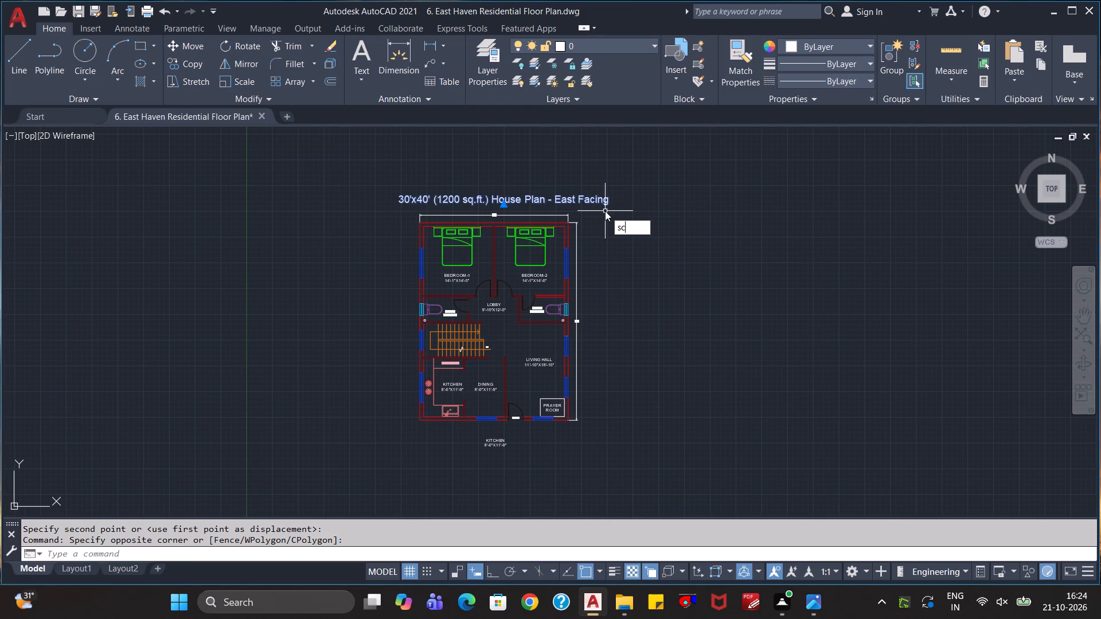
{"action": "key", "text": "Return"}
{"action": "left_click", "coordinate": [596, 199]}
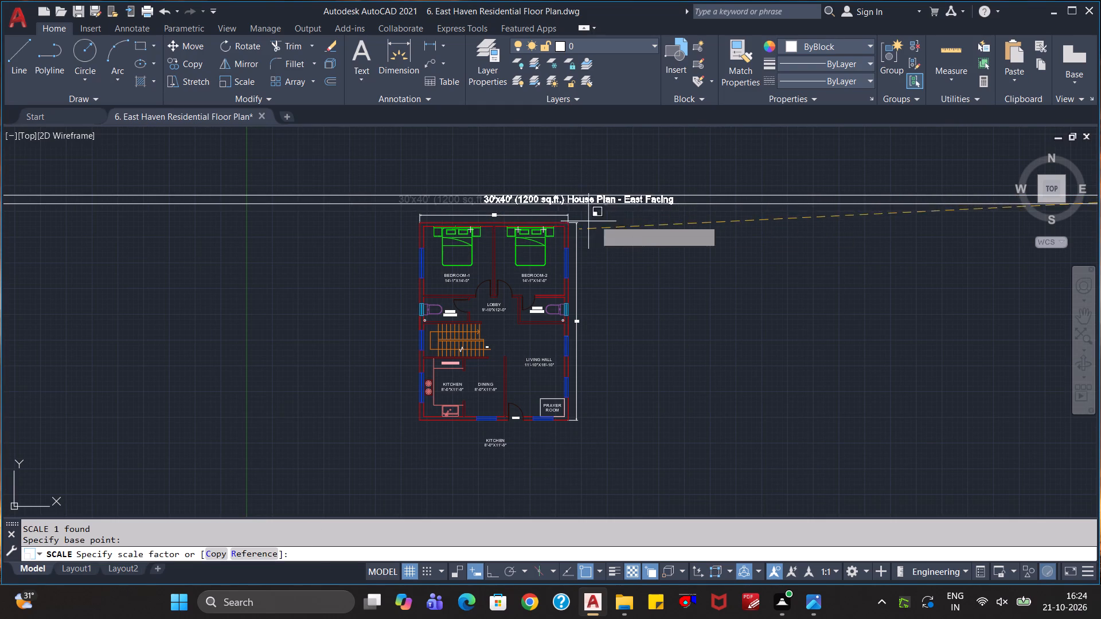
{"action": "left_click", "coordinate": [639, 218]}
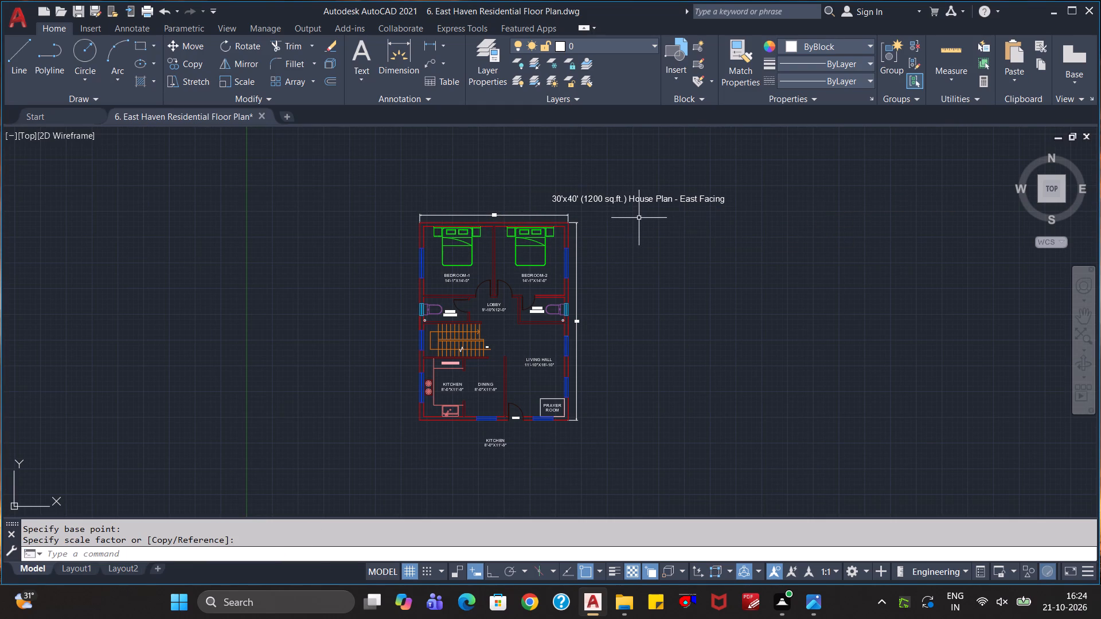
Move the resized title so it sits centred above the plan's top overall dimension.
{"action": "left_click", "coordinate": [703, 212]}
{"action": "left_click", "coordinate": [667, 193]}
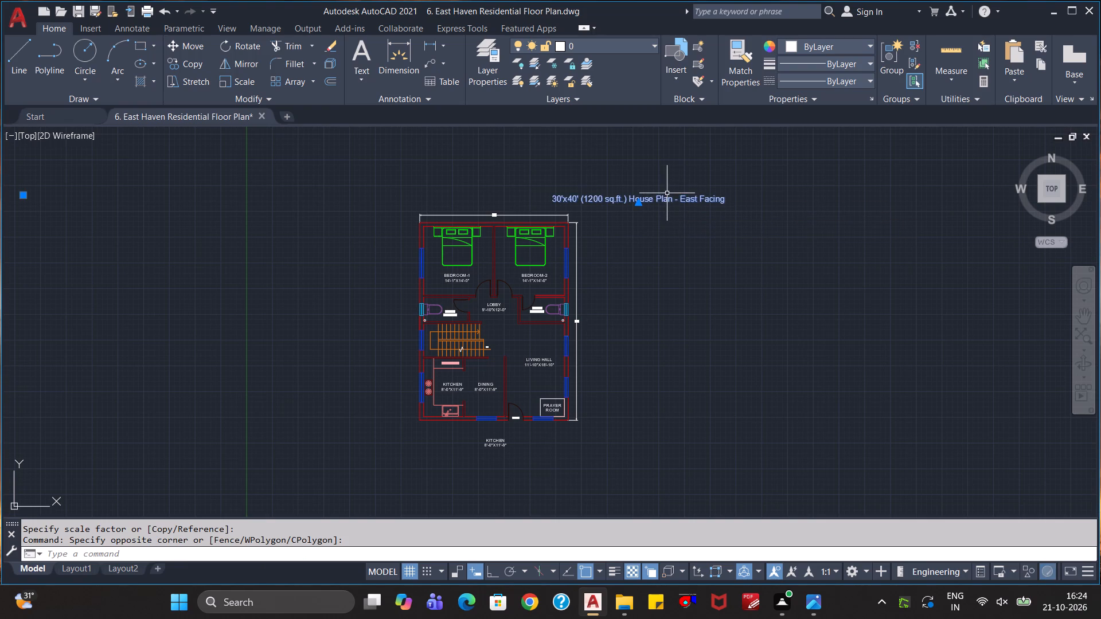
{"action": "key", "text": "m"}
{"action": "key", "text": "Return"}
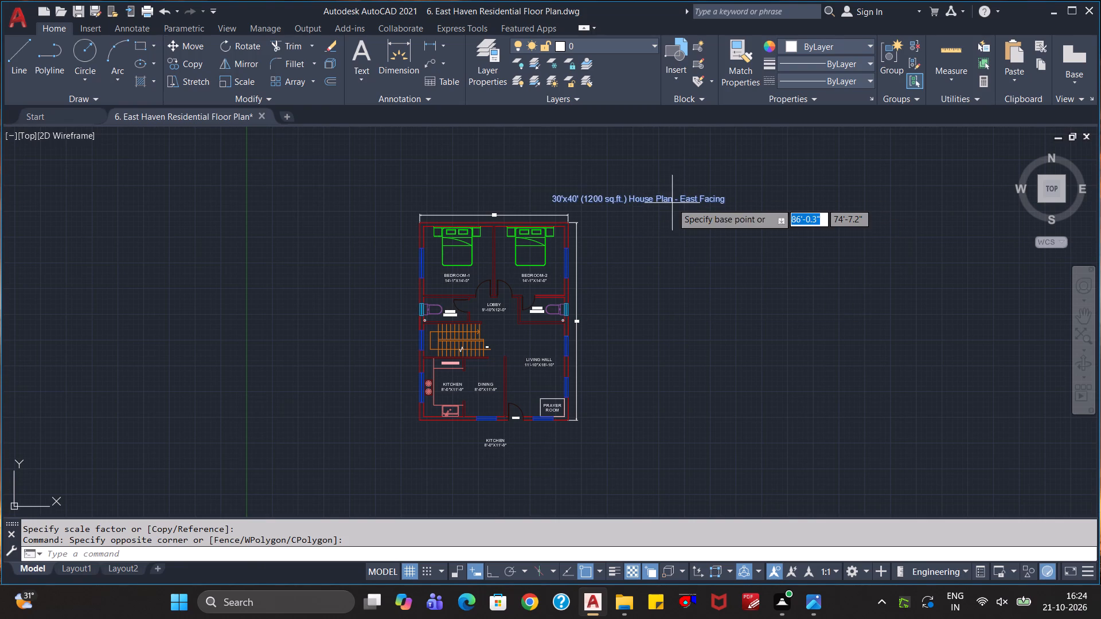
{"action": "left_click", "coordinate": [645, 201]}
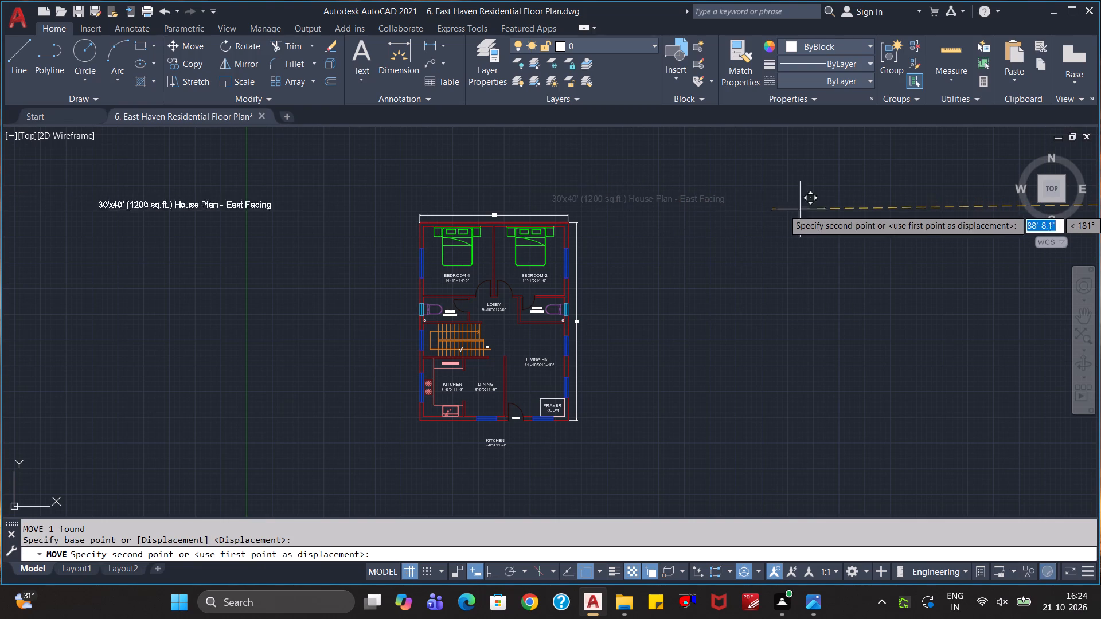
{"action": "middle_click_drag", "start_coordinate": [710, 241], "coordinate": [712, 241]}
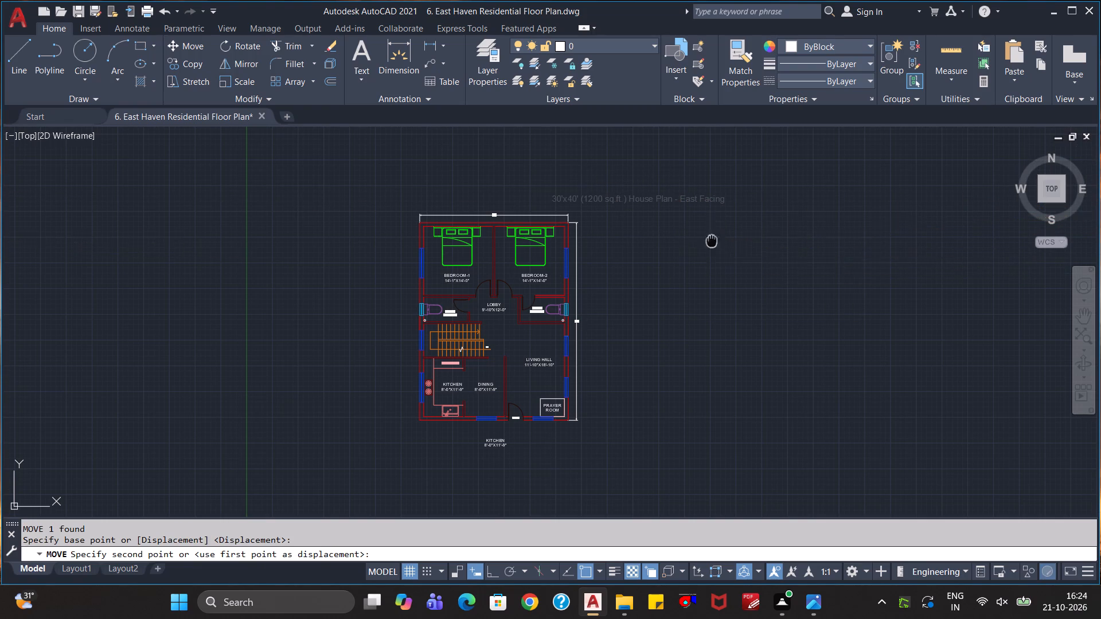
{"action": "middle_click_drag", "start_coordinate": [712, 241], "coordinate": [546, 358]}
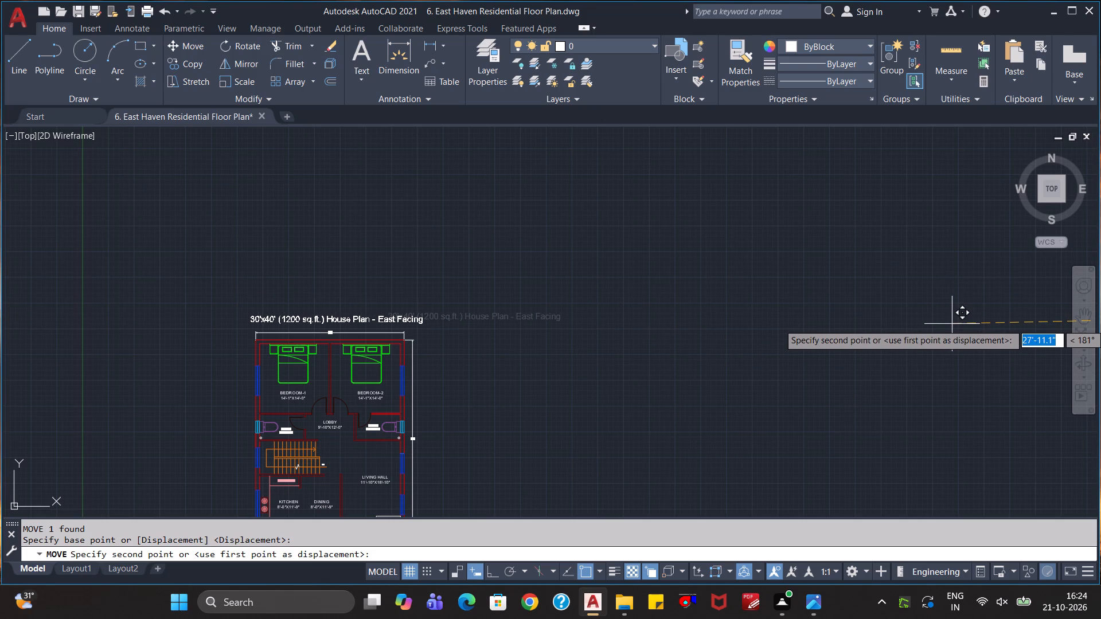
{"action": "left_click", "coordinate": [952, 324]}
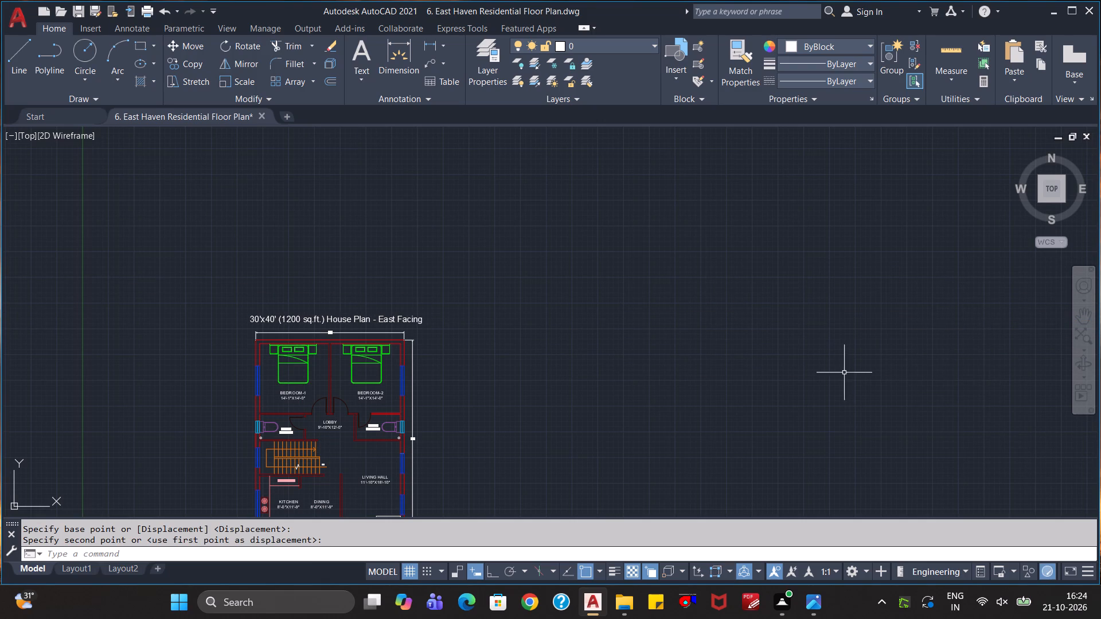
Replace the text of the spare kitchen label below the plan with Ground Floor Plan.
{"action": "scroll", "coordinate": [842, 373], "scroll_direction": "down", "scroll_amount": 1}
{"action": "middle_click_drag", "start_coordinate": [757, 406], "coordinate": [767, 247]}
{"action": "scroll", "coordinate": [540, 358], "scroll_direction": "up", "scroll_amount": 2}
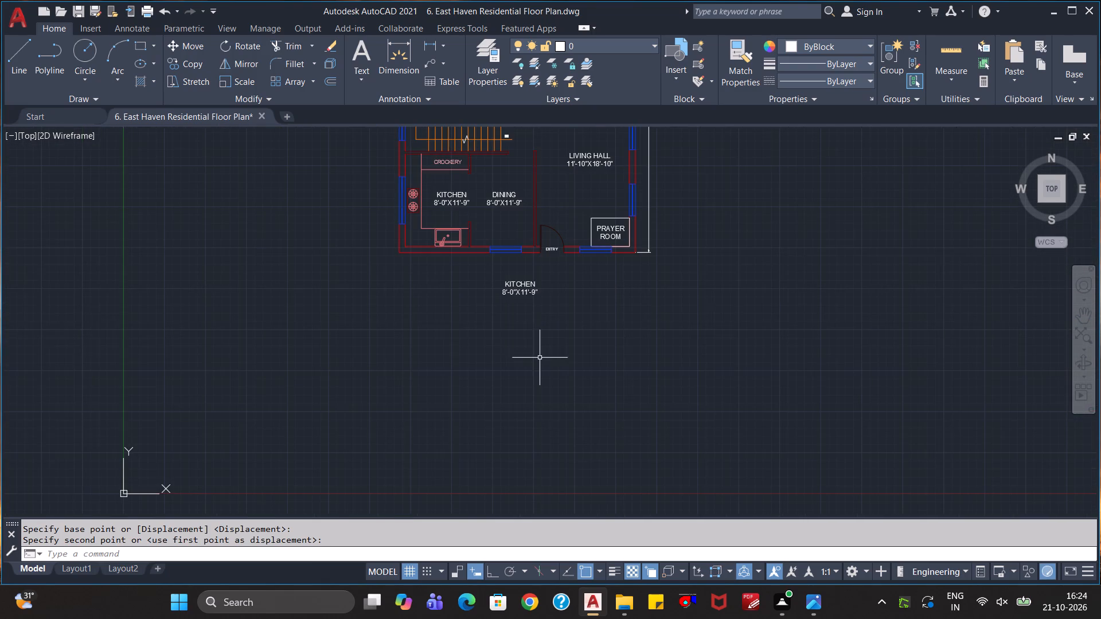
{"action": "double_click", "coordinate": [526, 290]}
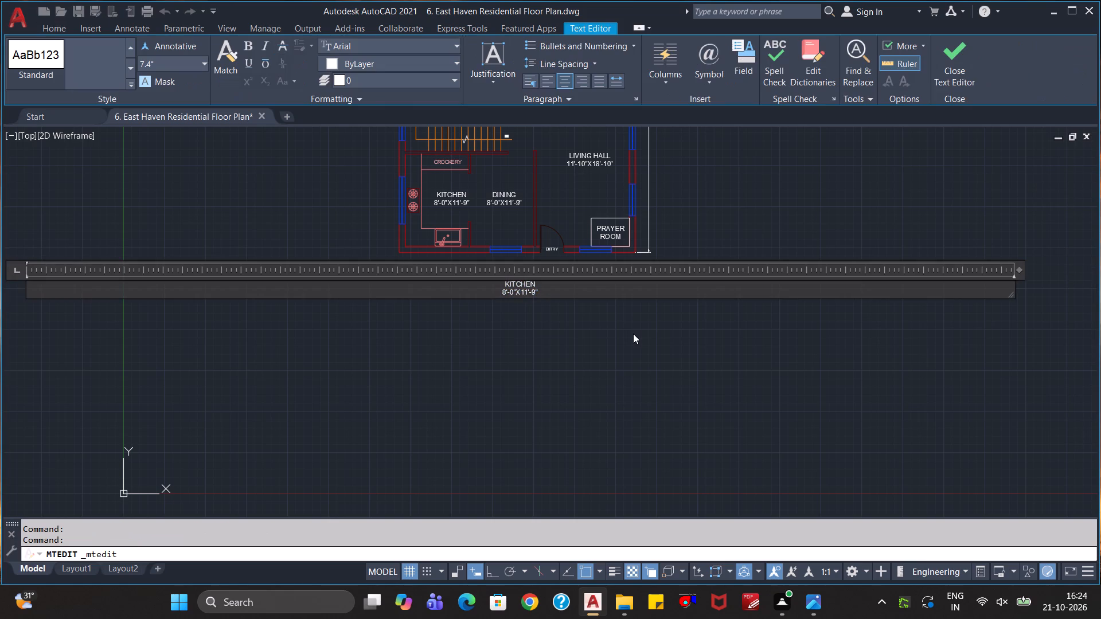
{"action": "key", "text": "ctrl+a"}
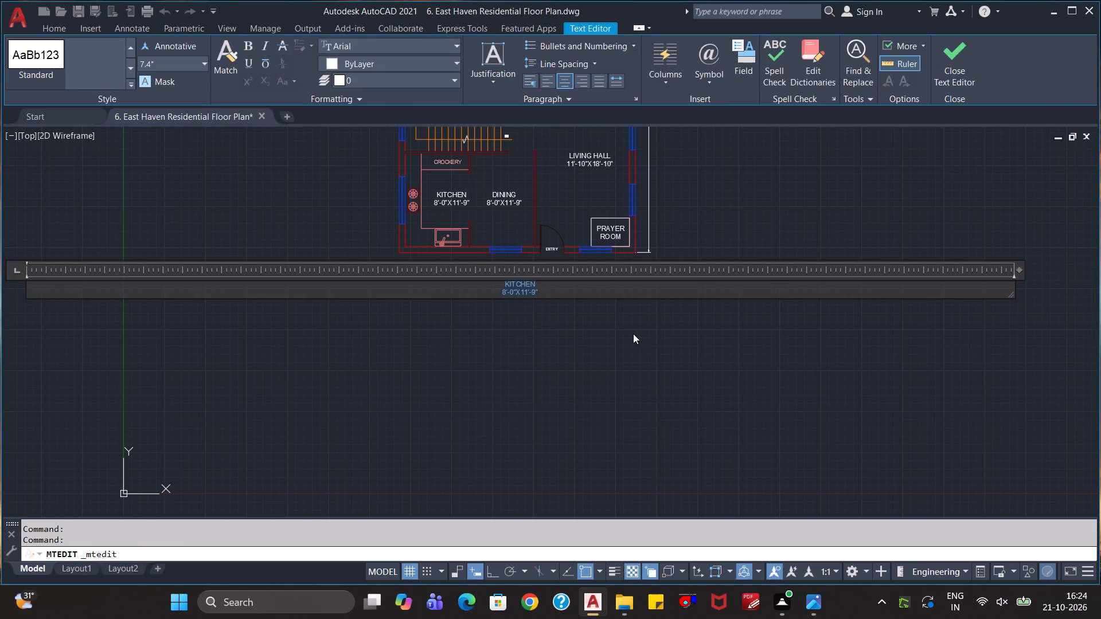
{"action": "key", "text": "shift+g"}
{"action": "type", "text": "rounf"}
{"action": "key", "text": "BackSpace"}
{"action": "type", "text": "d Floor Plan"}
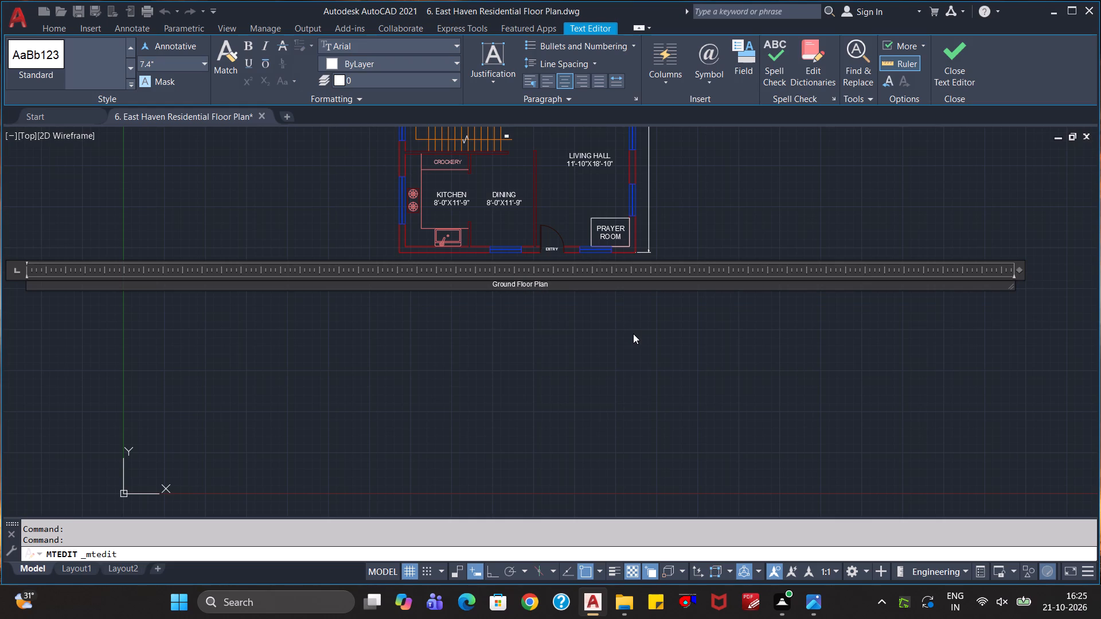
{"action": "left_click", "coordinate": [606, 327]}
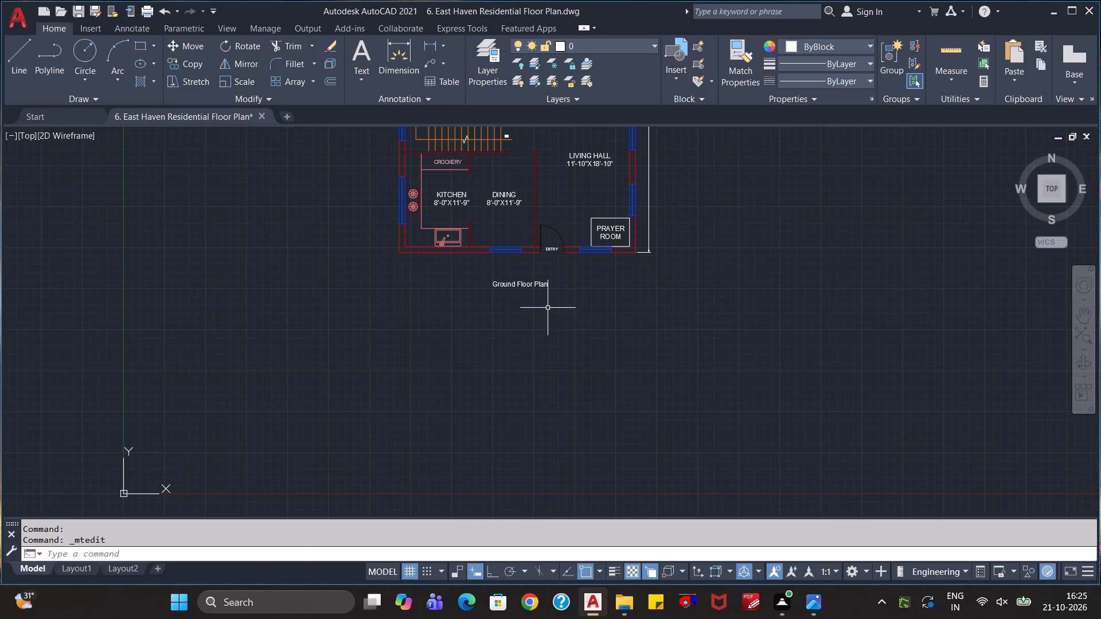
Scale the Ground Floor Plan label up freehand to nearly twice its size, about 1'-1.6" text height.
{"action": "left_click", "coordinate": [548, 308]}
{"action": "left_click", "coordinate": [484, 276]}
{"action": "type", "text": "sc"}
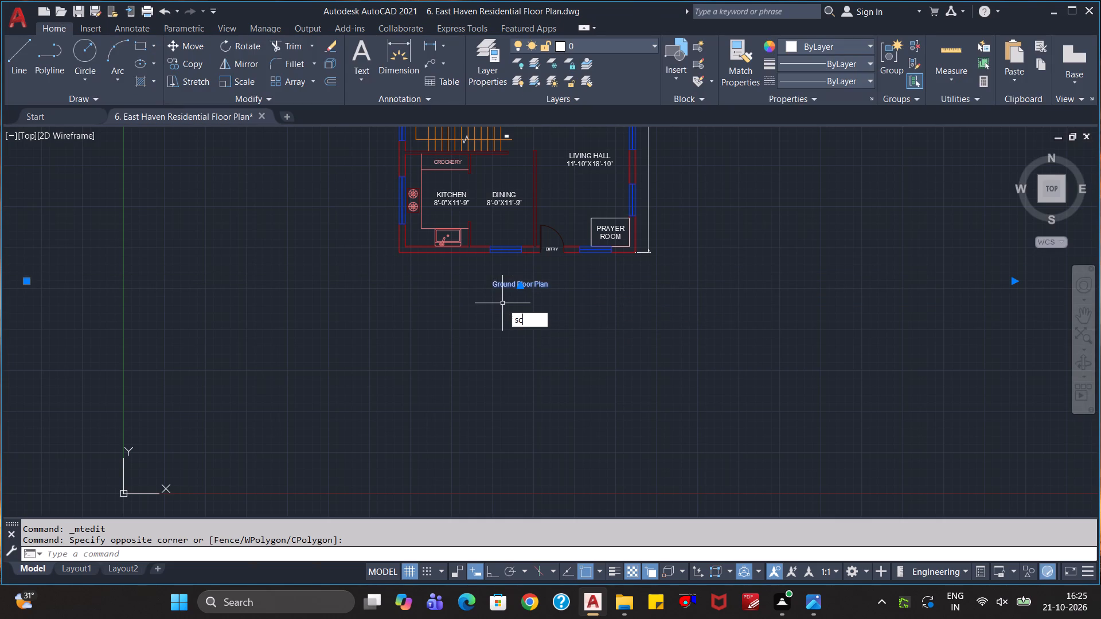
{"action": "key", "text": "Return"}
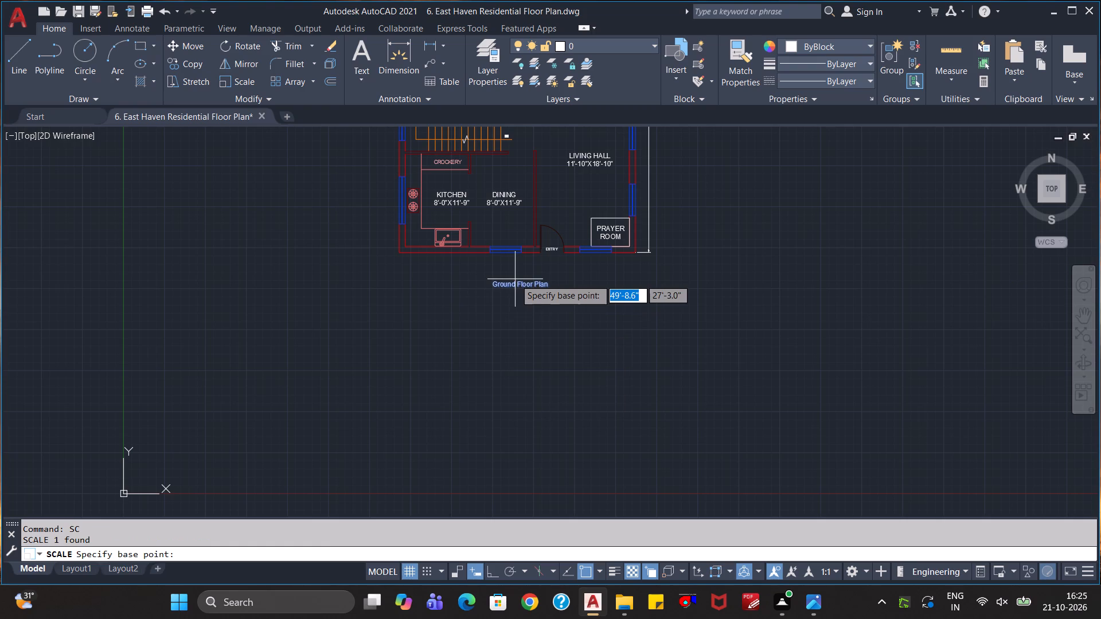
{"action": "left_click", "coordinate": [512, 283]}
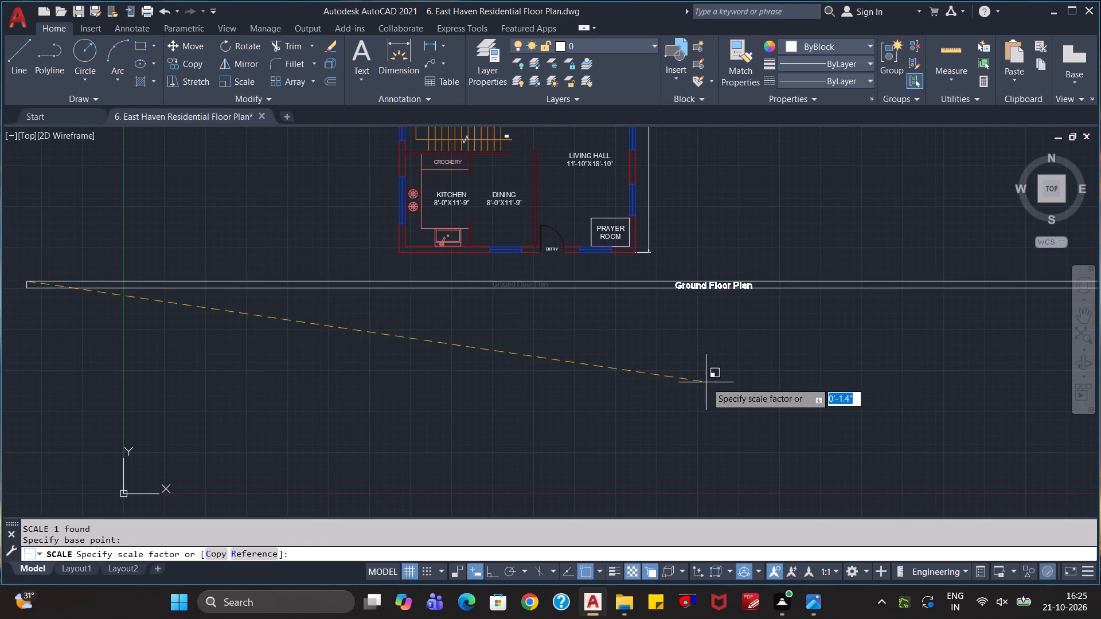
{"action": "left_click", "coordinate": [925, 384]}
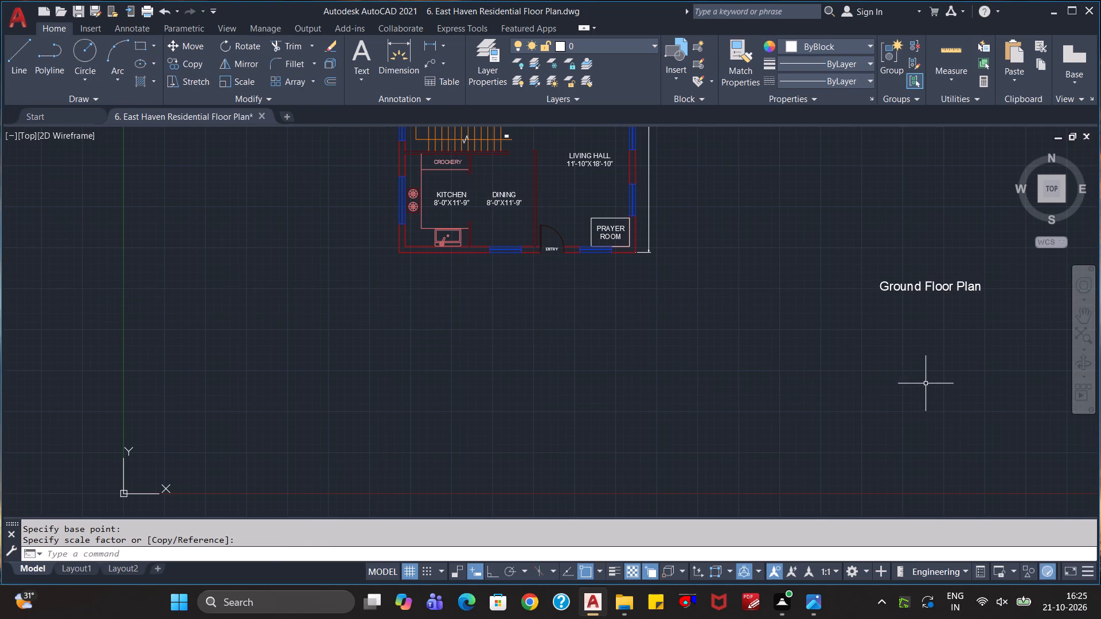
Move the enlarged Ground Floor Plan label back beneath the plan, roughly centred just below the bottom wall.
{"action": "left_click", "coordinate": [989, 347]}
{"action": "left_click", "coordinate": [926, 272]}
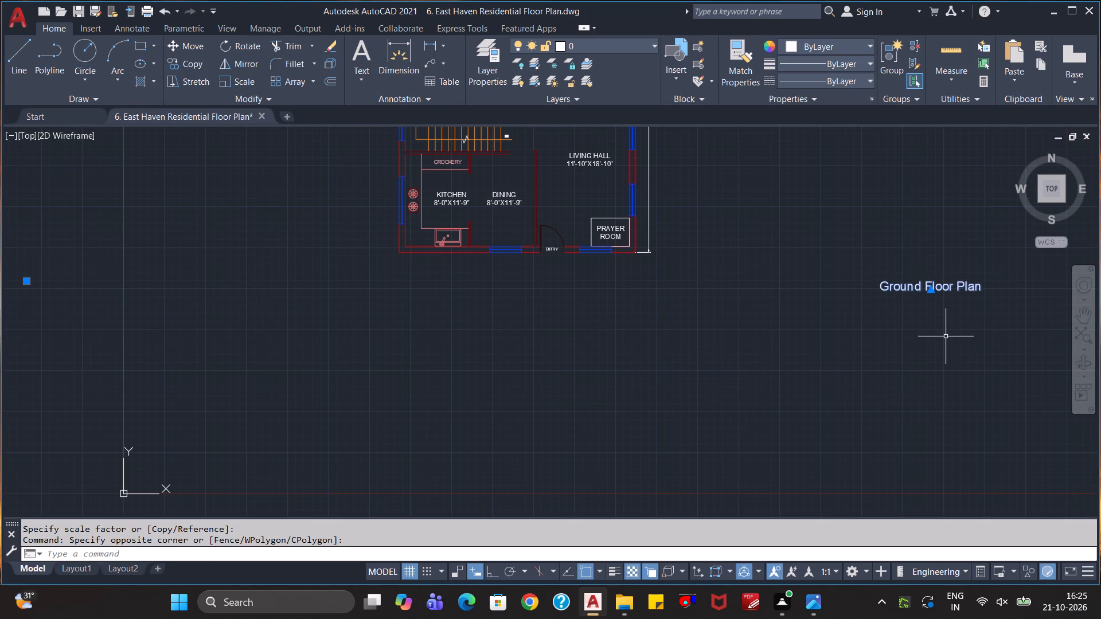
{"action": "key", "text": "m"}
{"action": "key", "text": "Return"}
{"action": "left_click", "coordinate": [921, 288]}
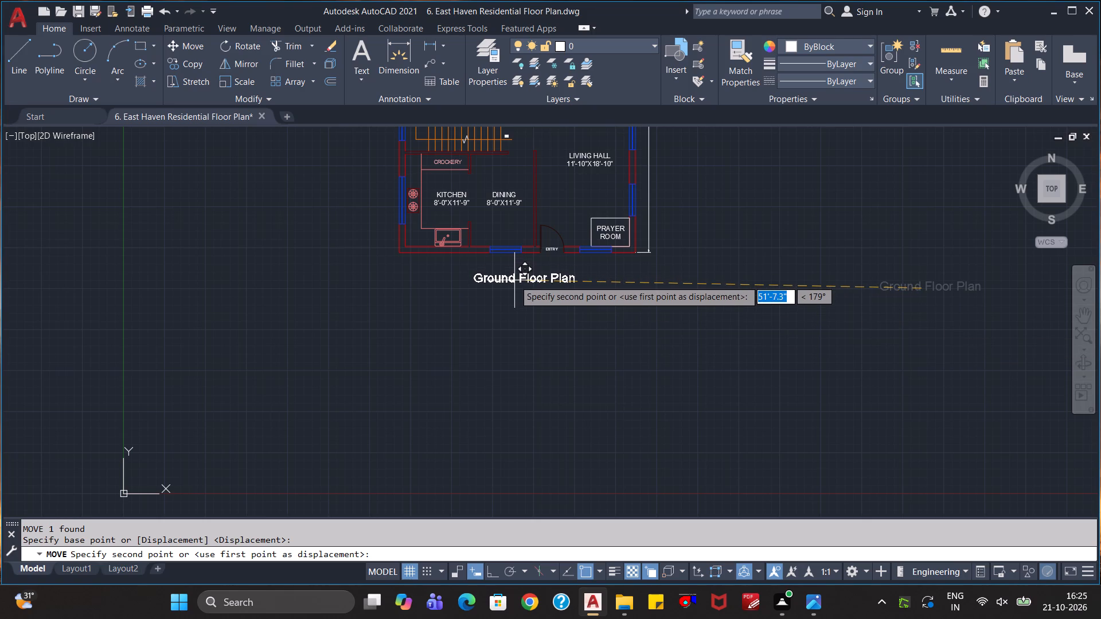
{"action": "left_click", "coordinate": [514, 281]}
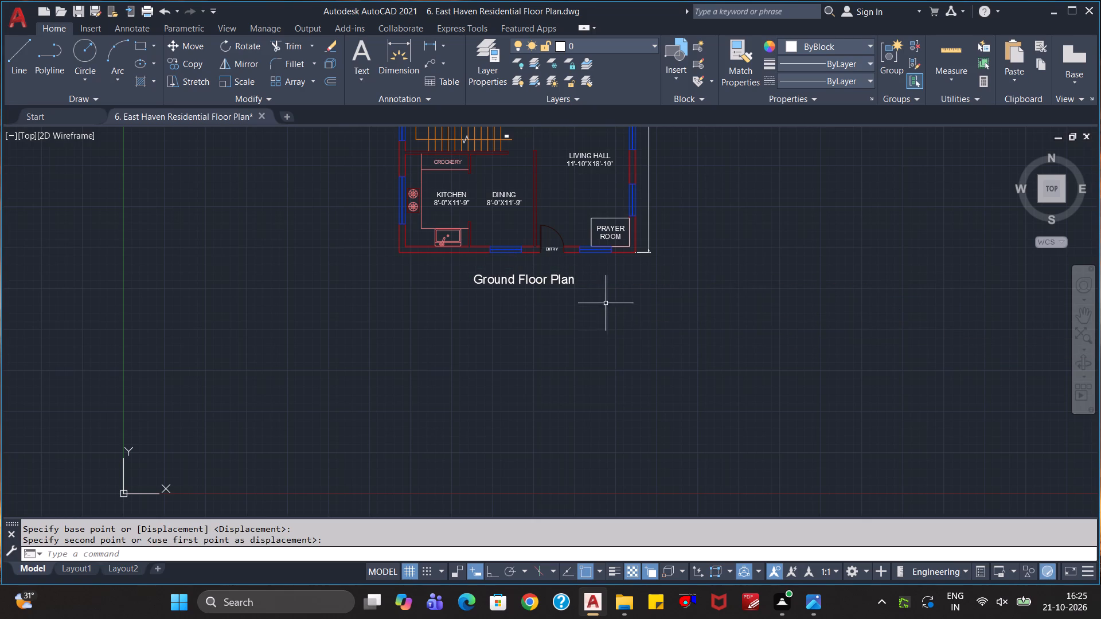
{"action": "key", "text": "Escape"}
{"action": "key", "text": "Escape"}
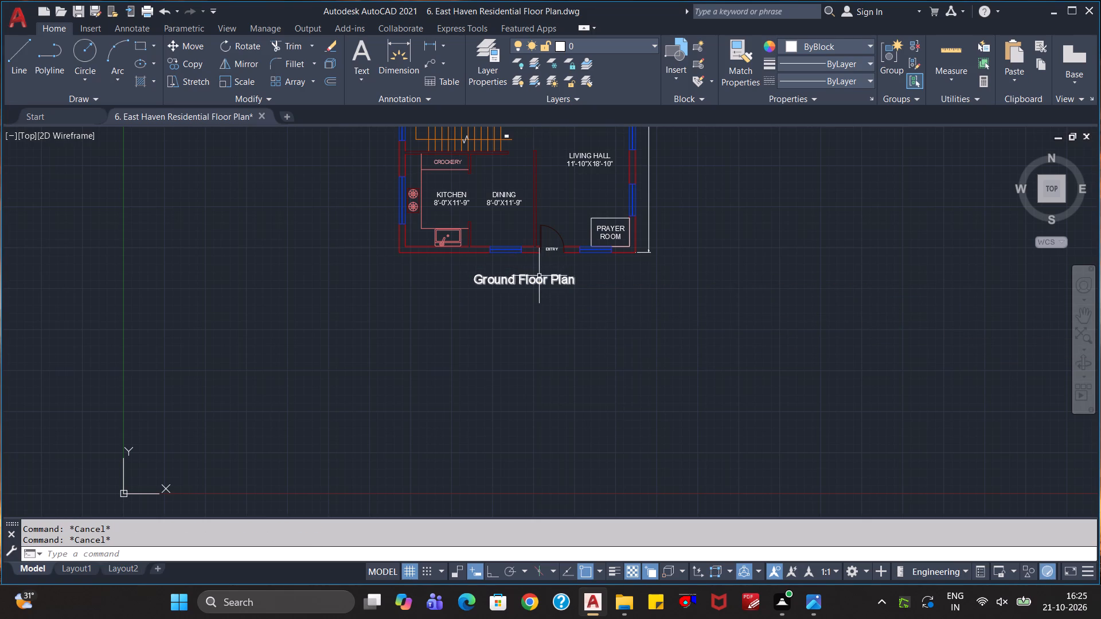
Make the Ground Floor Plan label text bold.
{"action": "left_click", "coordinate": [539, 276]}
{"action": "double_click", "coordinate": [505, 281]}
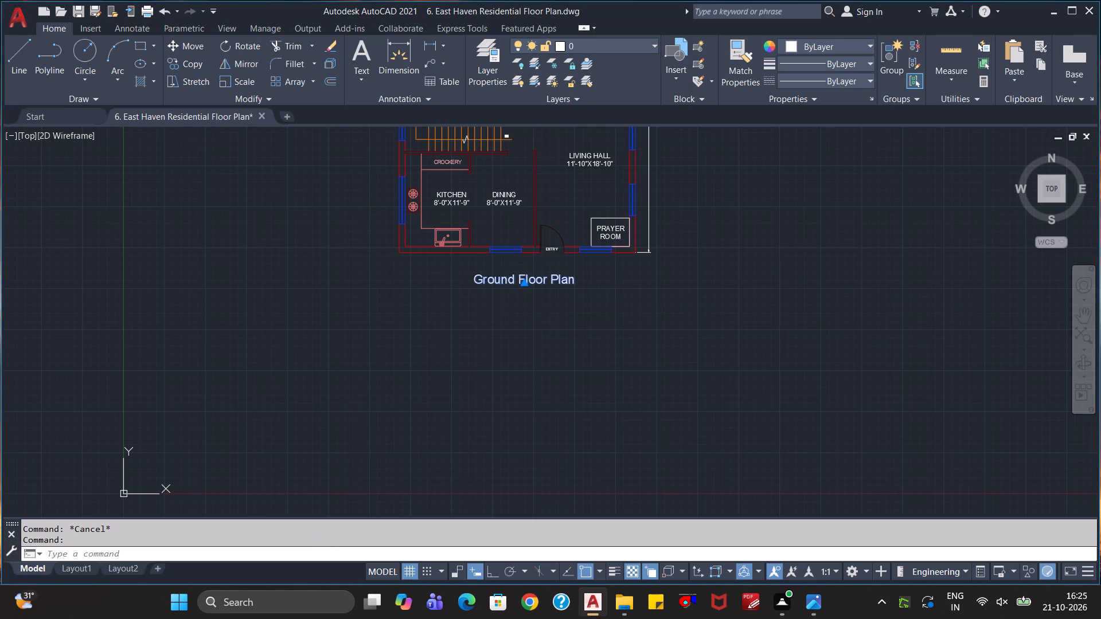
{"action": "key", "text": "ctrl+a"}
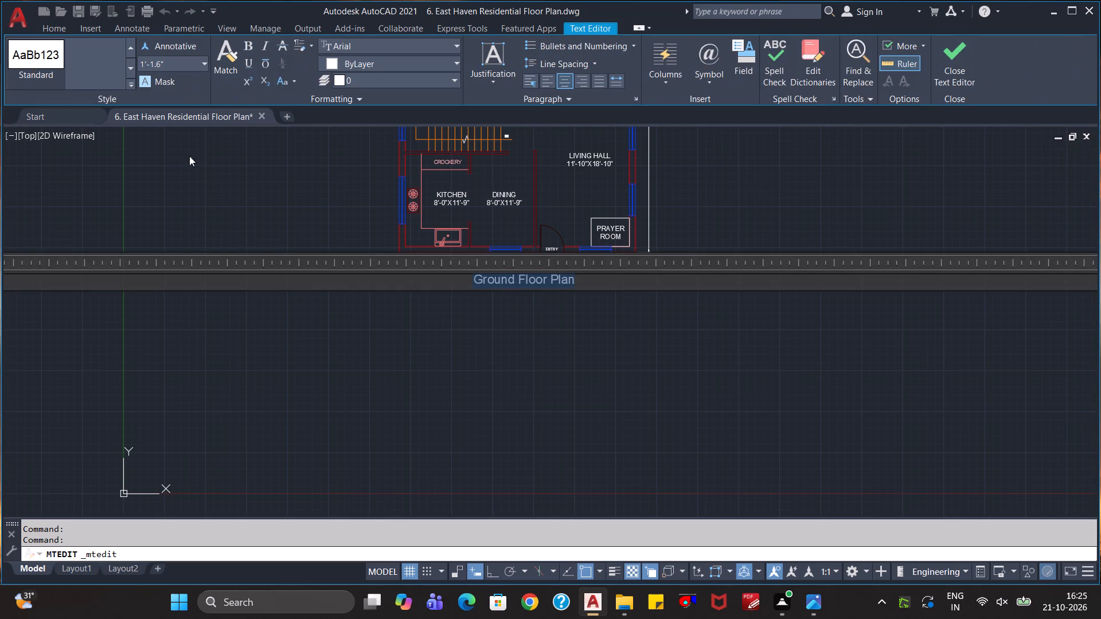
{"action": "left_click", "coordinate": [245, 42]}
{"action": "left_click", "coordinate": [448, 340]}
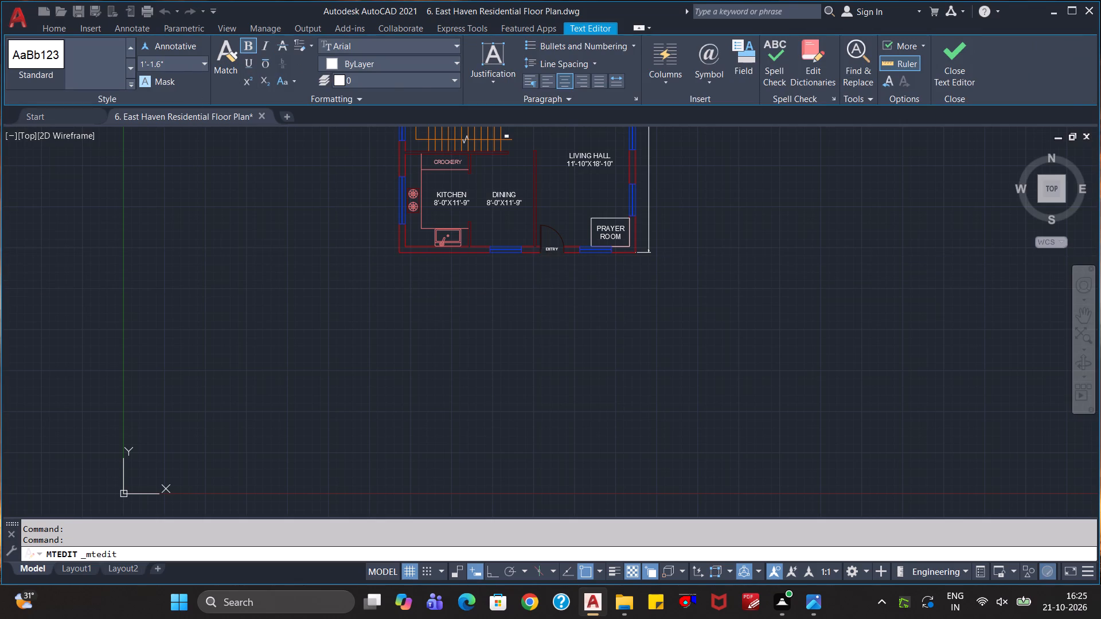
Make the 30'x40' (1200 sq.ft.) House Plan - East Facing title above the plan bold.
{"action": "scroll", "coordinate": [600, 331], "scroll_direction": "down", "scroll_amount": 1}
{"action": "middle_click_drag", "start_coordinate": [694, 233], "coordinate": [691, 453]}
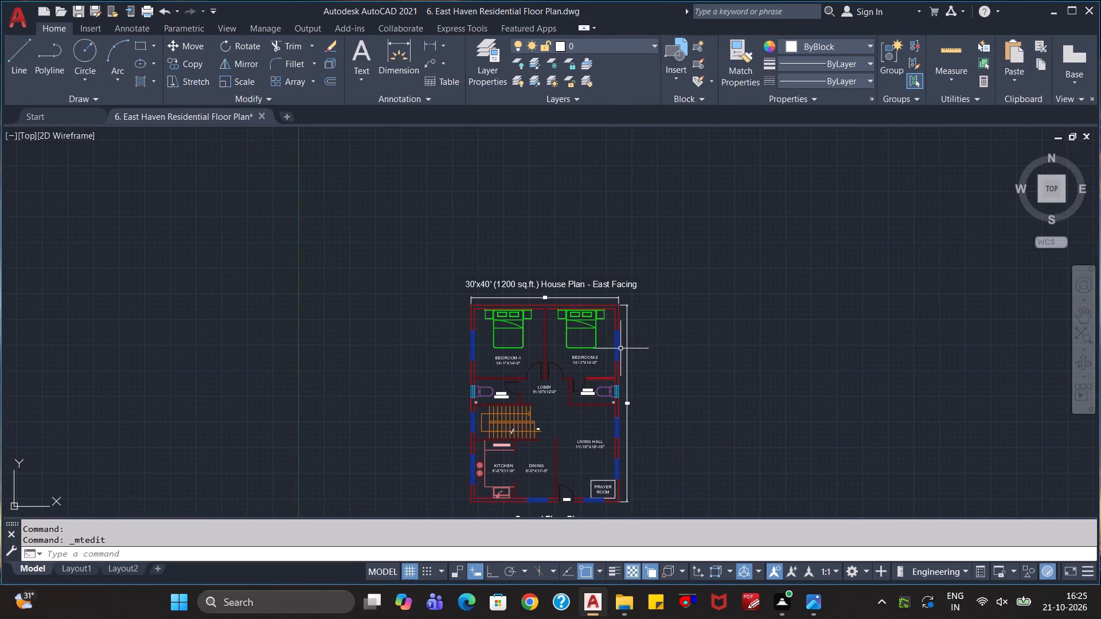
{"action": "triple_click", "coordinate": [575, 287]}
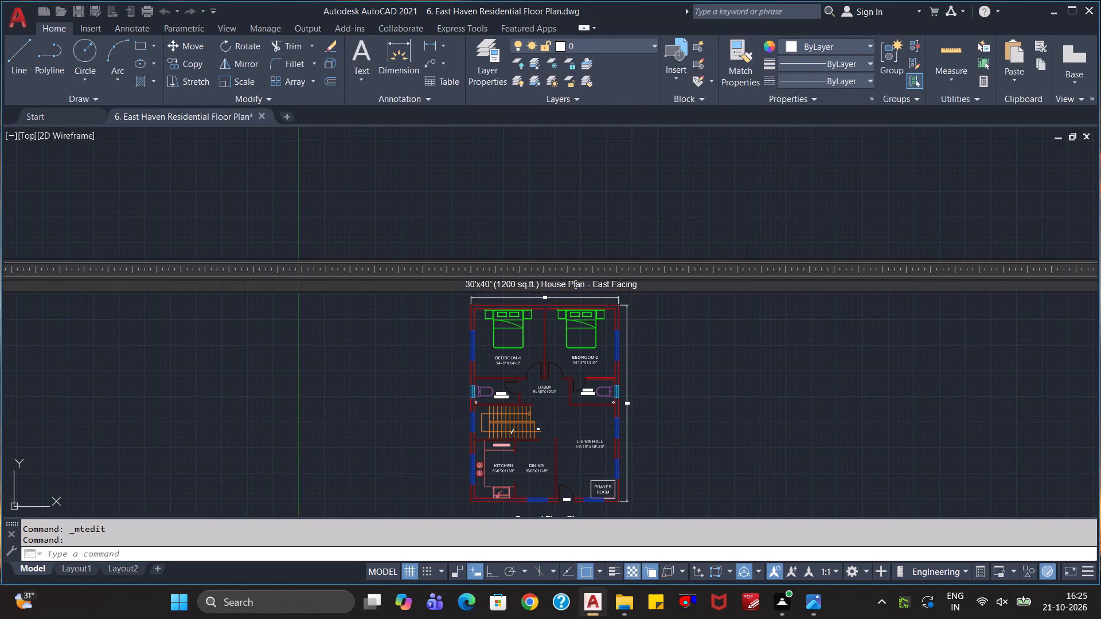
{"action": "key", "text": "ctrl+a"}
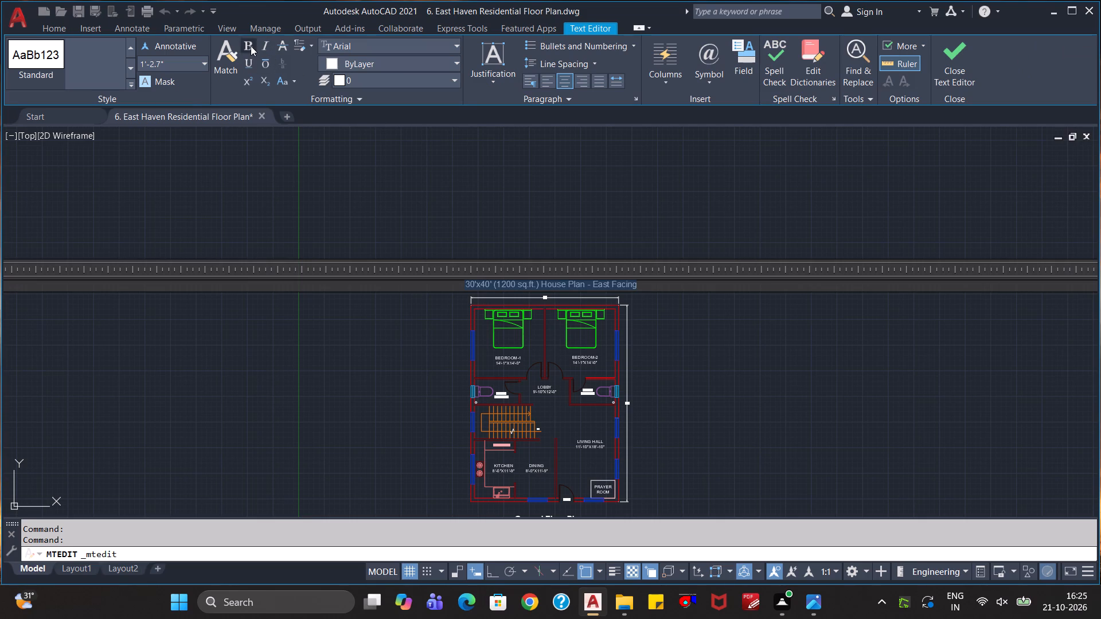
{"action": "left_click", "coordinate": [251, 46]}
{"action": "left_click", "coordinate": [707, 368]}
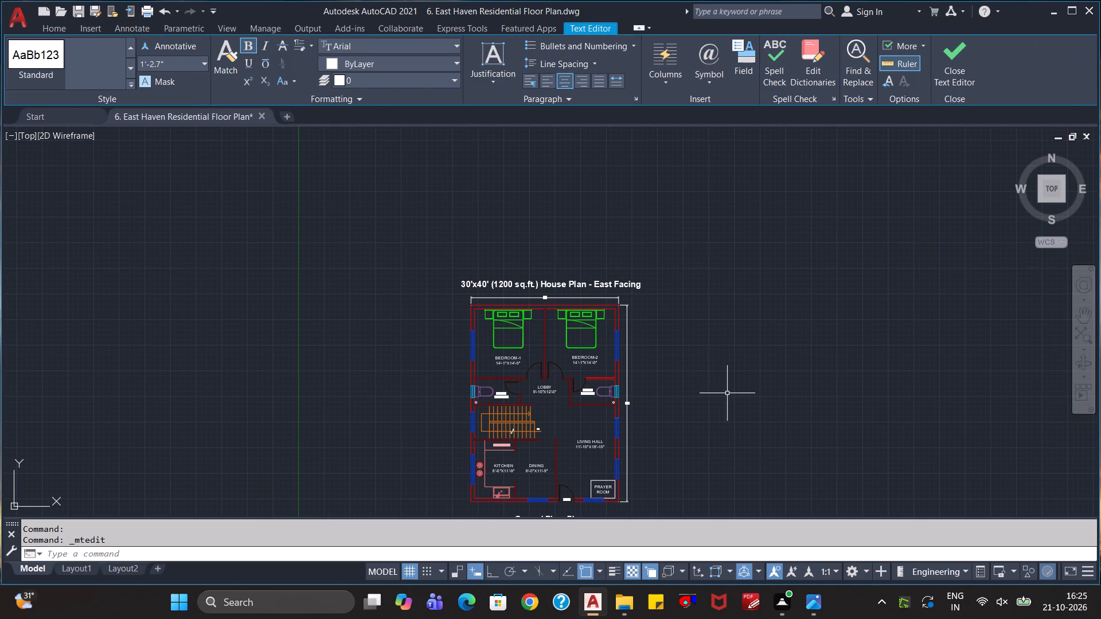
Save the drawing with the finished title and floor label.
{"action": "scroll", "coordinate": [727, 393], "scroll_direction": "down", "scroll_amount": 2}
{"action": "scroll", "coordinate": [736, 436], "scroll_direction": "up", "scroll_amount": 2}
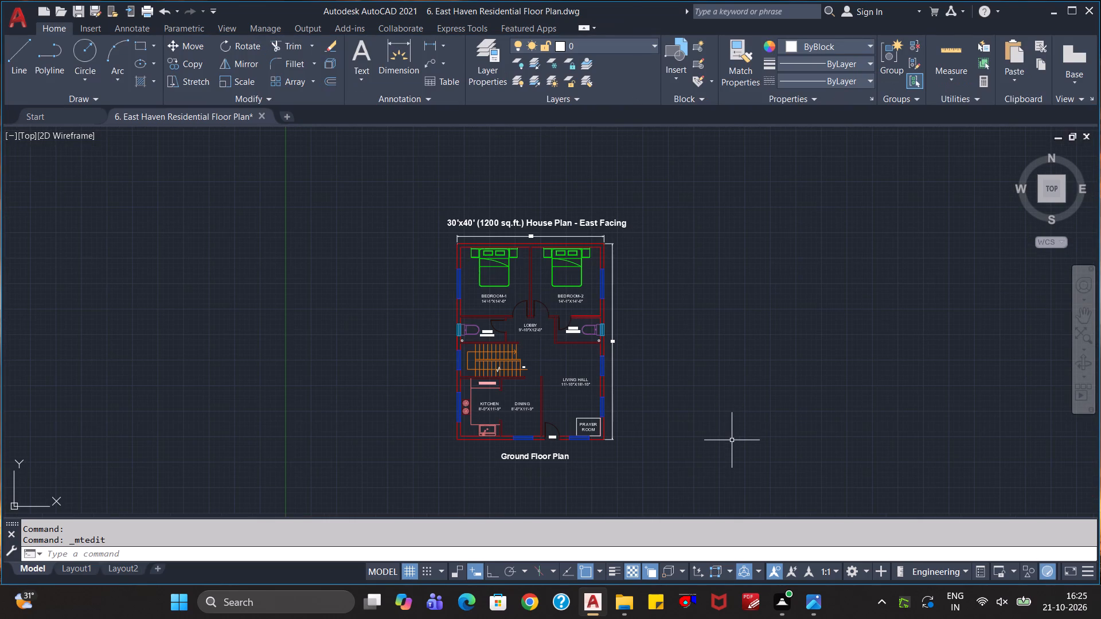
{"action": "key", "text": "ctrl+s"}
Set the colour of the UP text beside the staircase to ByLayer.
{"action": "scroll", "coordinate": [659, 409], "scroll_direction": "up", "scroll_amount": 2}
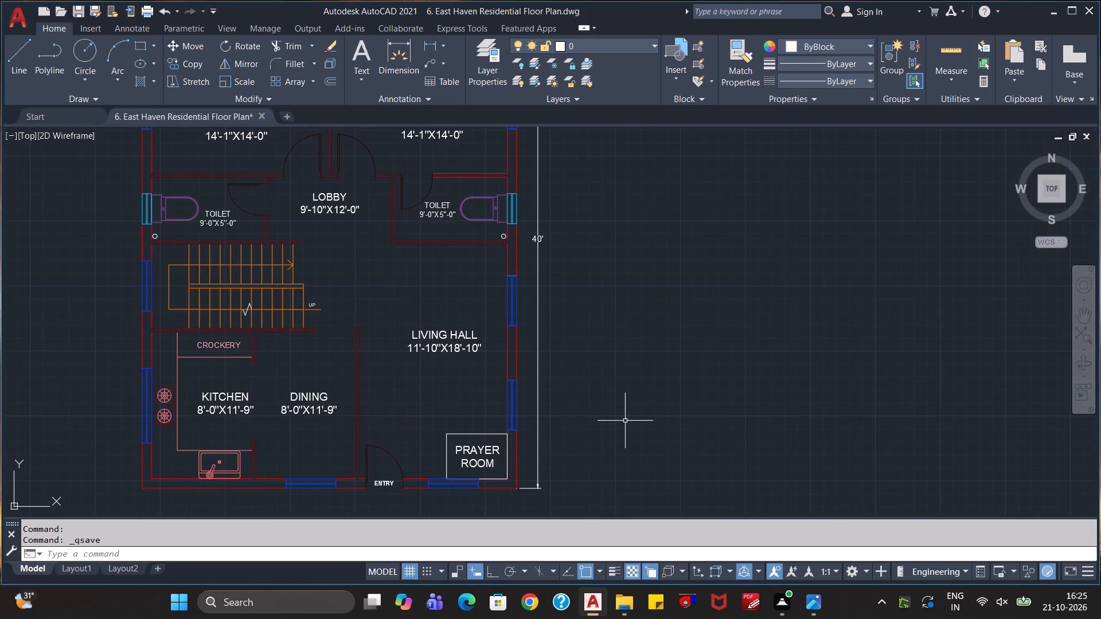
{"action": "middle_click_drag", "start_coordinate": [624, 421], "coordinate": [797, 304]}
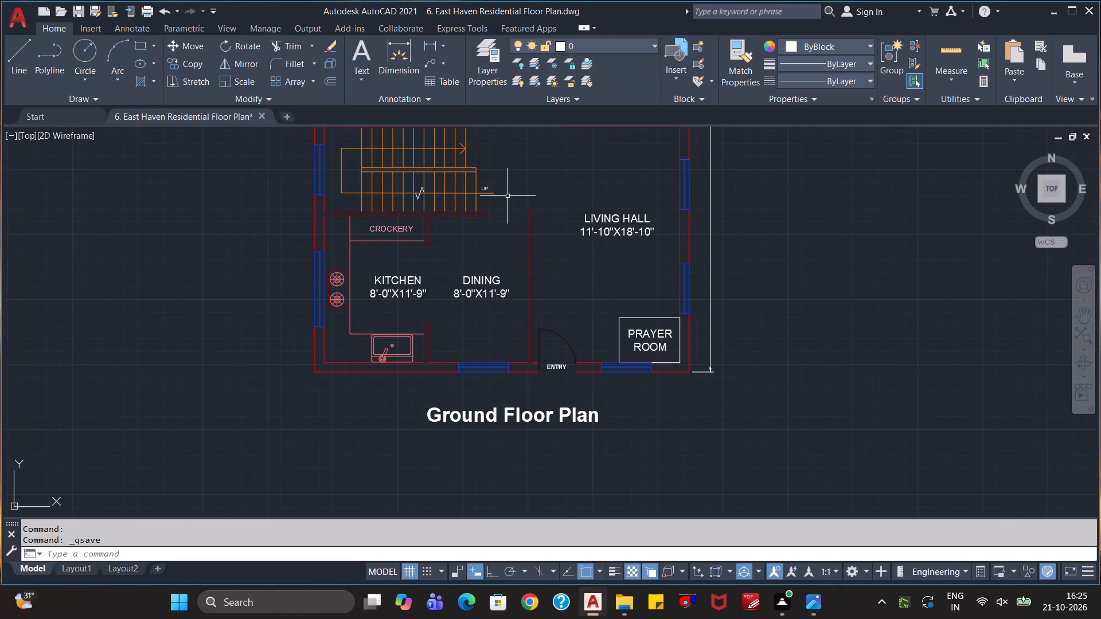
{"action": "scroll", "coordinate": [507, 195], "scroll_direction": "up", "scroll_amount": 4}
{"action": "middle_click_drag", "start_coordinate": [499, 195], "coordinate": [614, 377]}
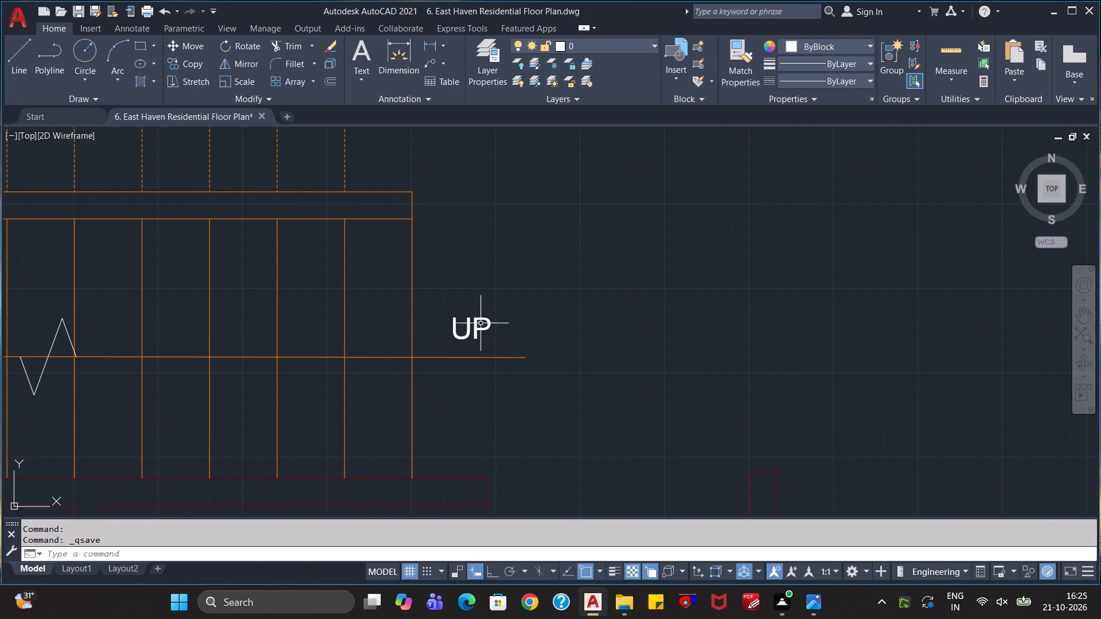
{"action": "double_click", "coordinate": [481, 323]}
{"action": "double_click", "coordinate": [468, 329]}
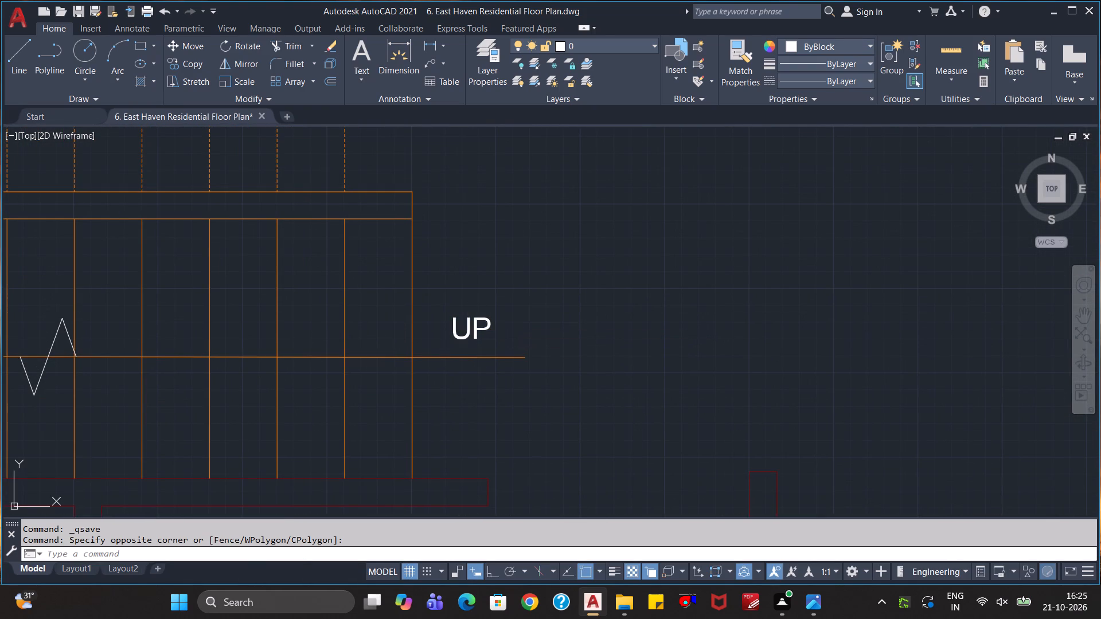
{"action": "key", "text": "ctrl+a"}
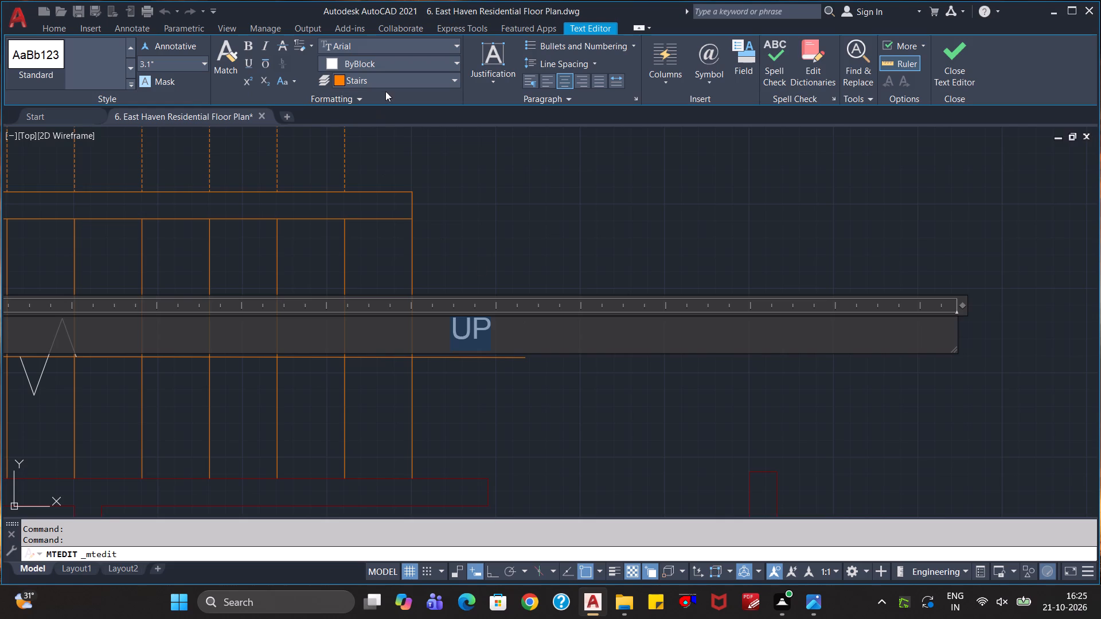
{"action": "left_click", "coordinate": [417, 56]}
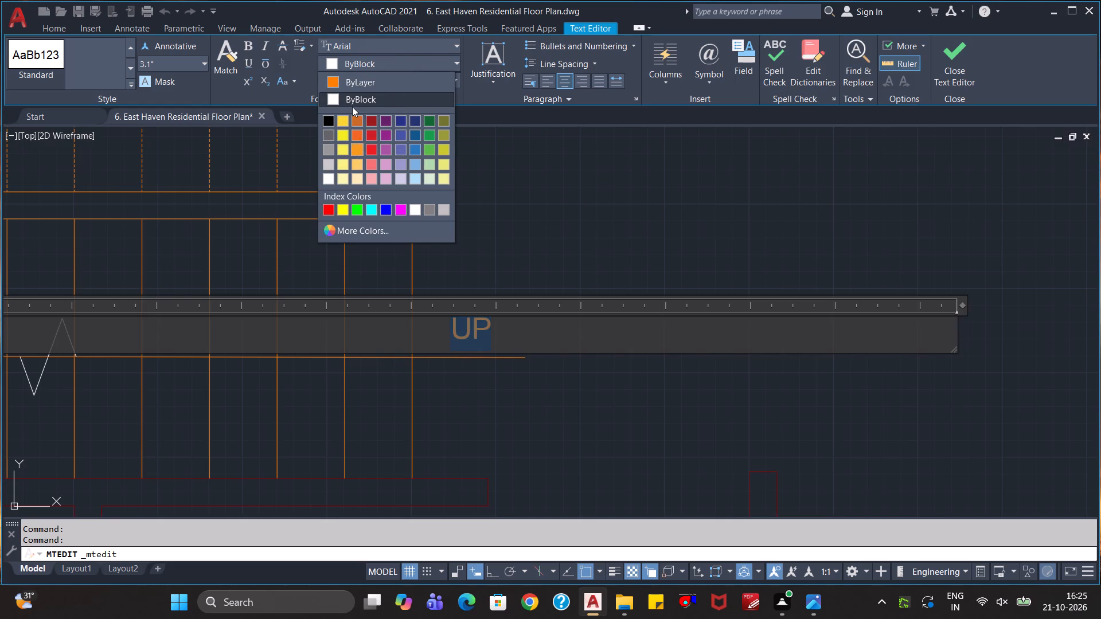
{"action": "left_click", "coordinate": [341, 81]}
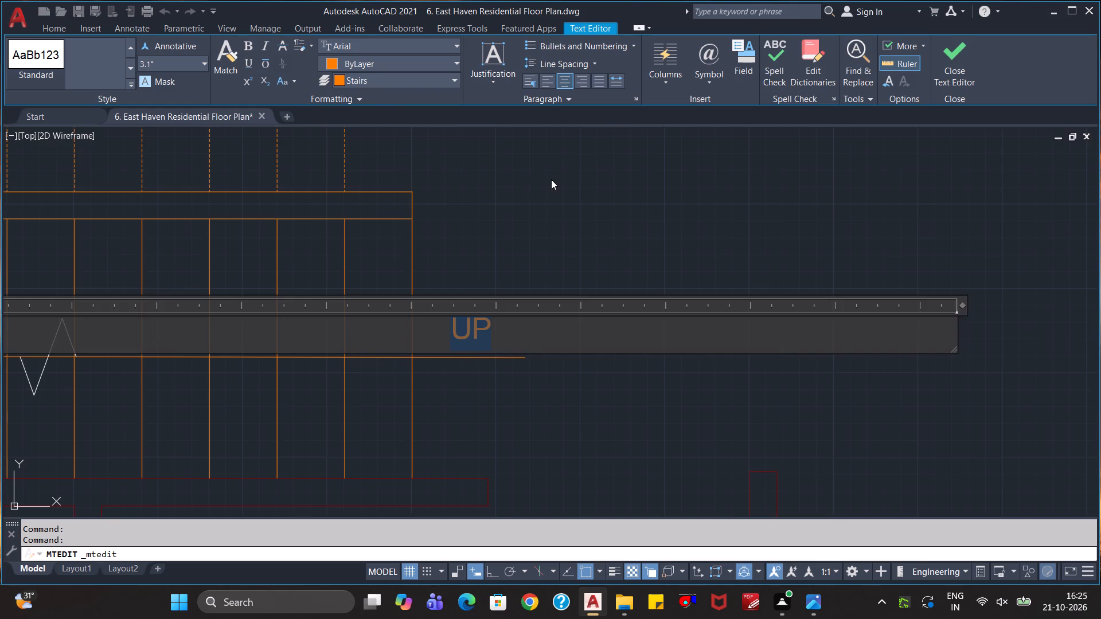
{"action": "left_click", "coordinate": [551, 179]}
{"action": "key", "text": "Escape"}
{"action": "key", "text": "Escape"}
{"action": "key", "text": "Escape"}
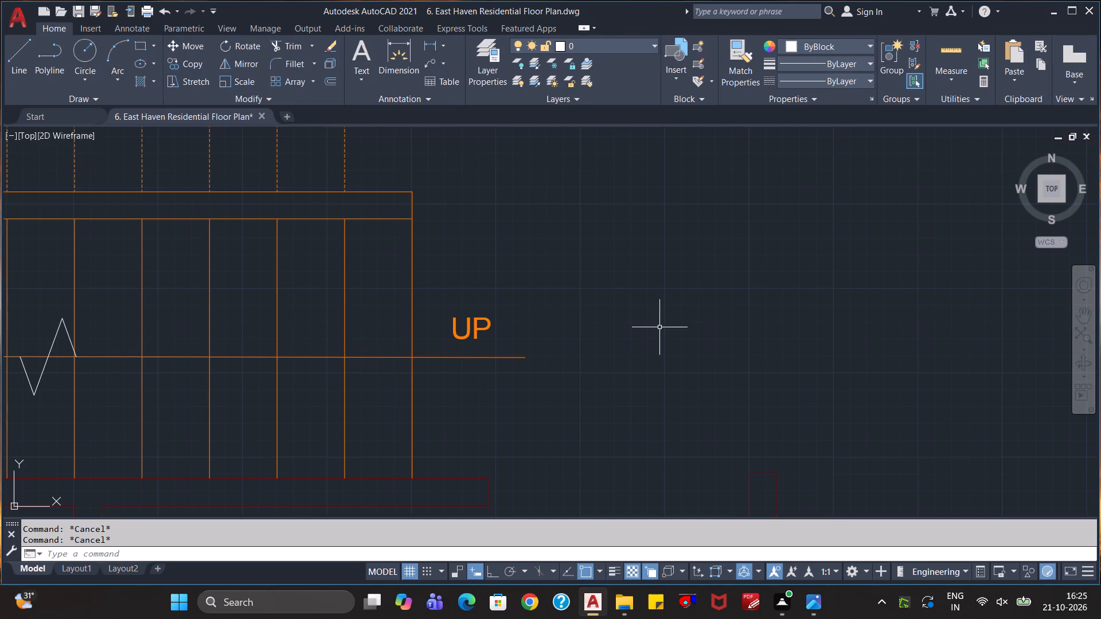
Save the drawing with the recoloured stair text.
{"action": "scroll", "coordinate": [659, 330], "scroll_direction": "down", "scroll_amount": 2}
{"action": "scroll", "coordinate": [719, 311], "scroll_direction": "down", "scroll_amount": 1}
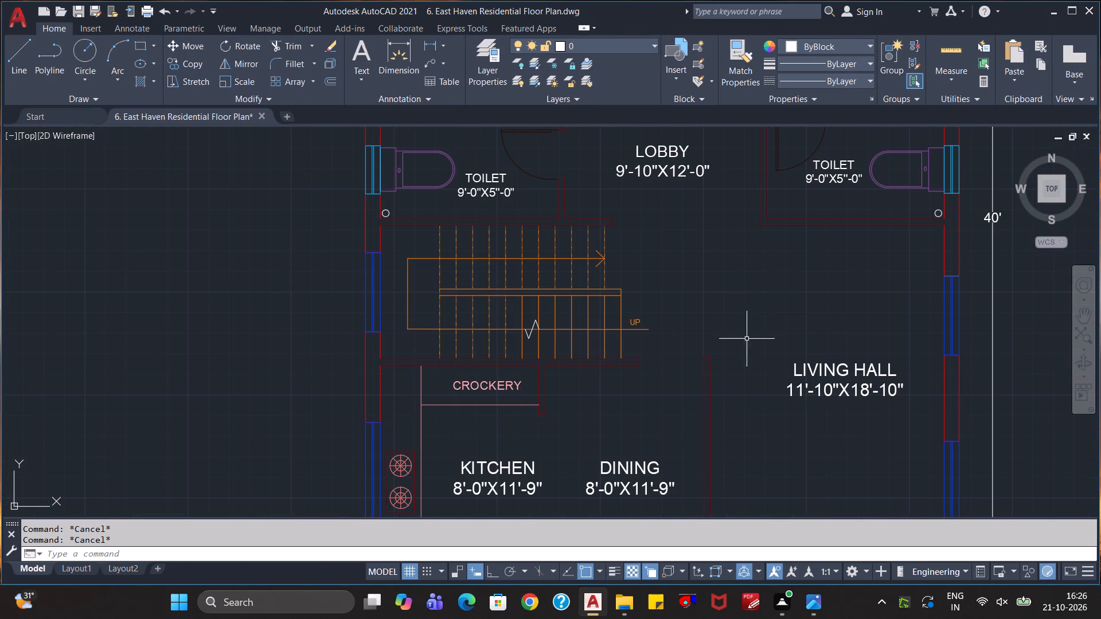
{"action": "middle_click_drag", "start_coordinate": [784, 351], "coordinate": [594, 303]}
{"action": "scroll", "coordinate": [594, 303], "scroll_direction": "down", "scroll_amount": 1}
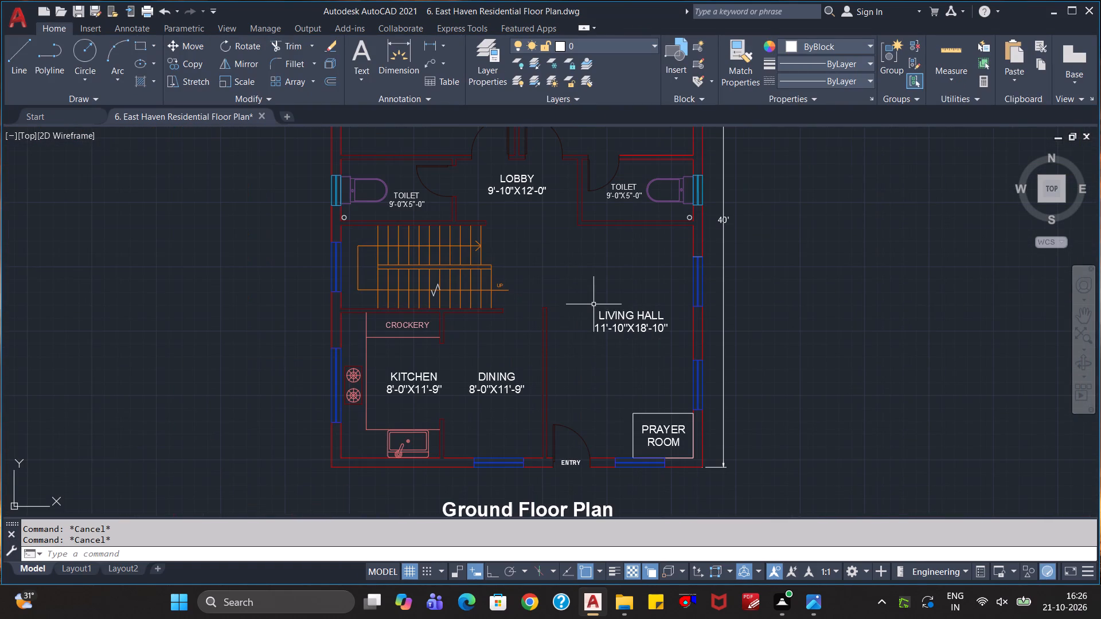
{"action": "scroll", "coordinate": [593, 358], "scroll_direction": "down", "scroll_amount": 1}
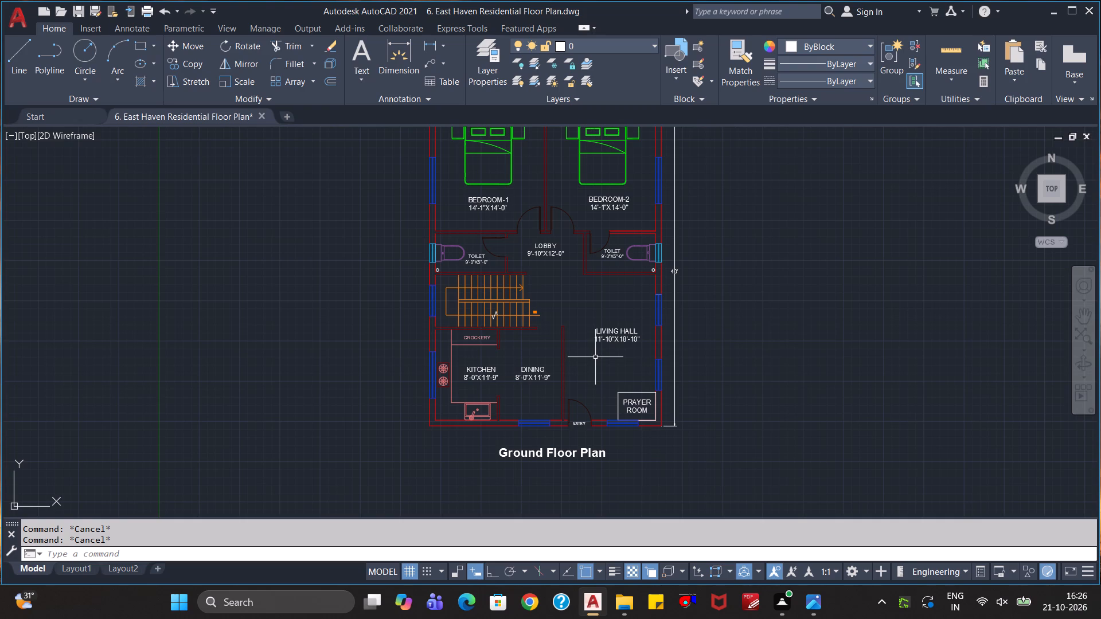
{"action": "key", "text": "ctrl+s"}
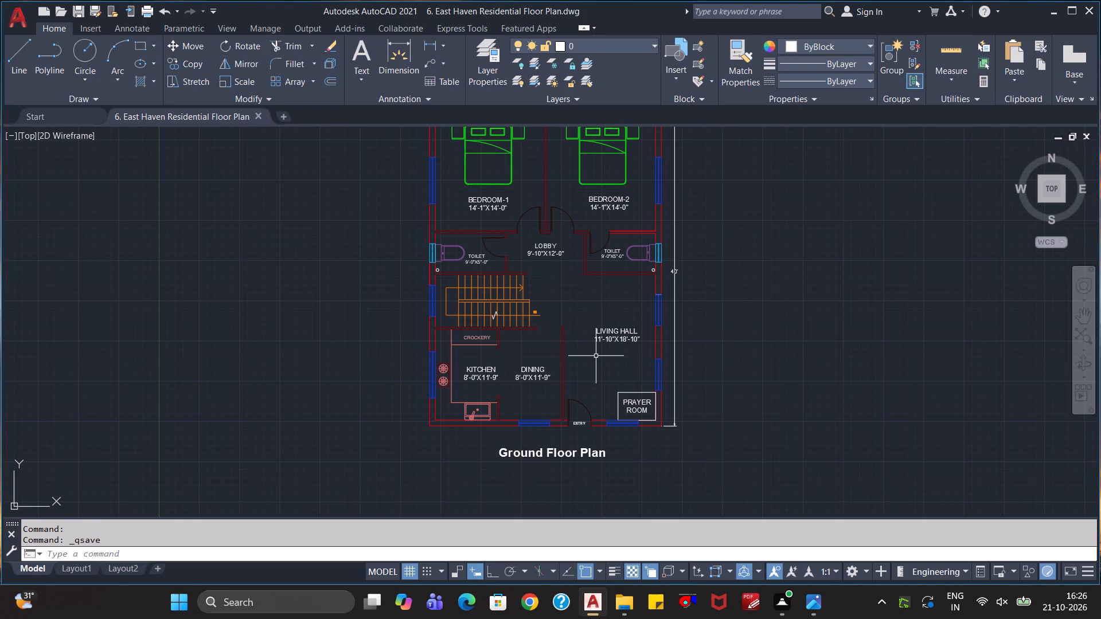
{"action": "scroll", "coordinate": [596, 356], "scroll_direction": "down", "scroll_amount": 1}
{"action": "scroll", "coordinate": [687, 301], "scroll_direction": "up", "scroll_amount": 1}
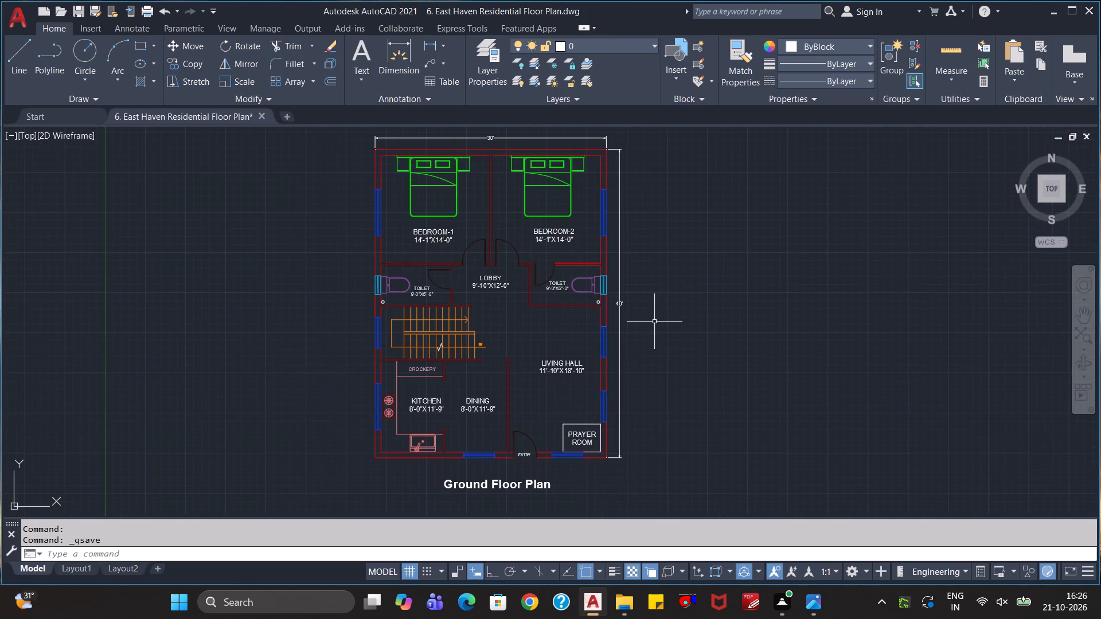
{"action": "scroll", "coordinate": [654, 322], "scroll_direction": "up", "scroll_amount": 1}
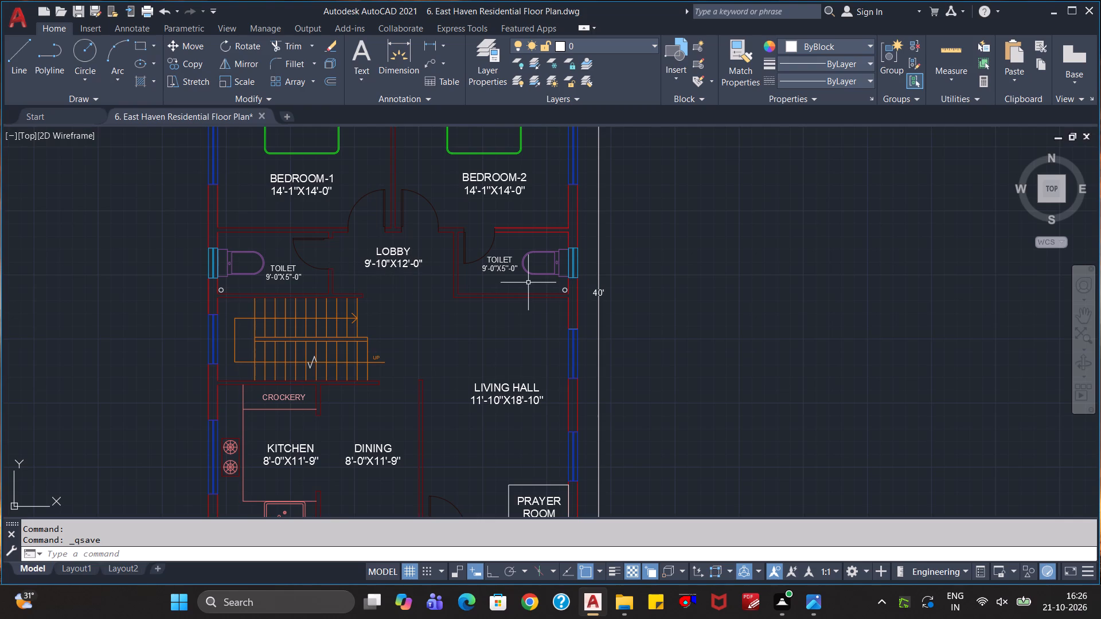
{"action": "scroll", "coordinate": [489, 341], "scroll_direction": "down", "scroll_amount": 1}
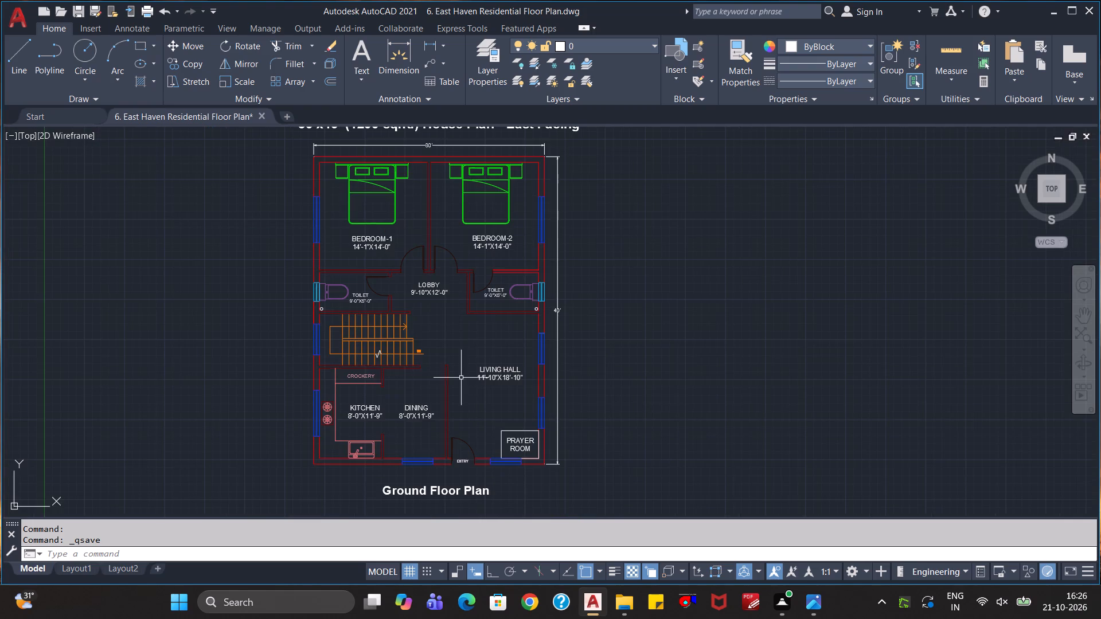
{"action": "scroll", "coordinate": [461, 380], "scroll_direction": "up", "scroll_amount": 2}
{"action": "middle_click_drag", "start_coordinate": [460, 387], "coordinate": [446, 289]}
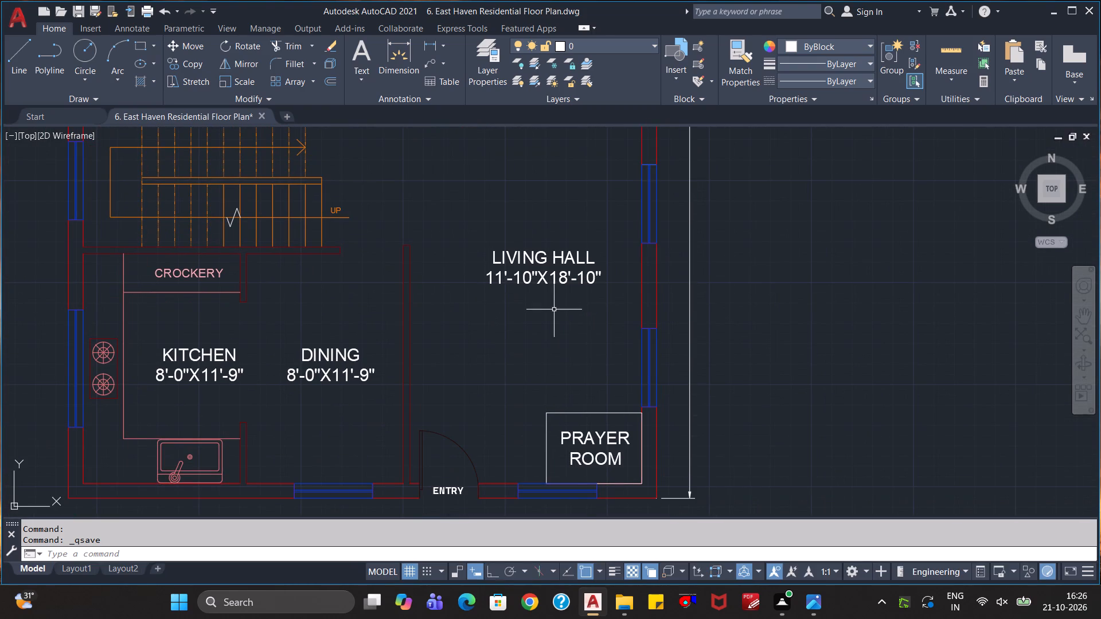
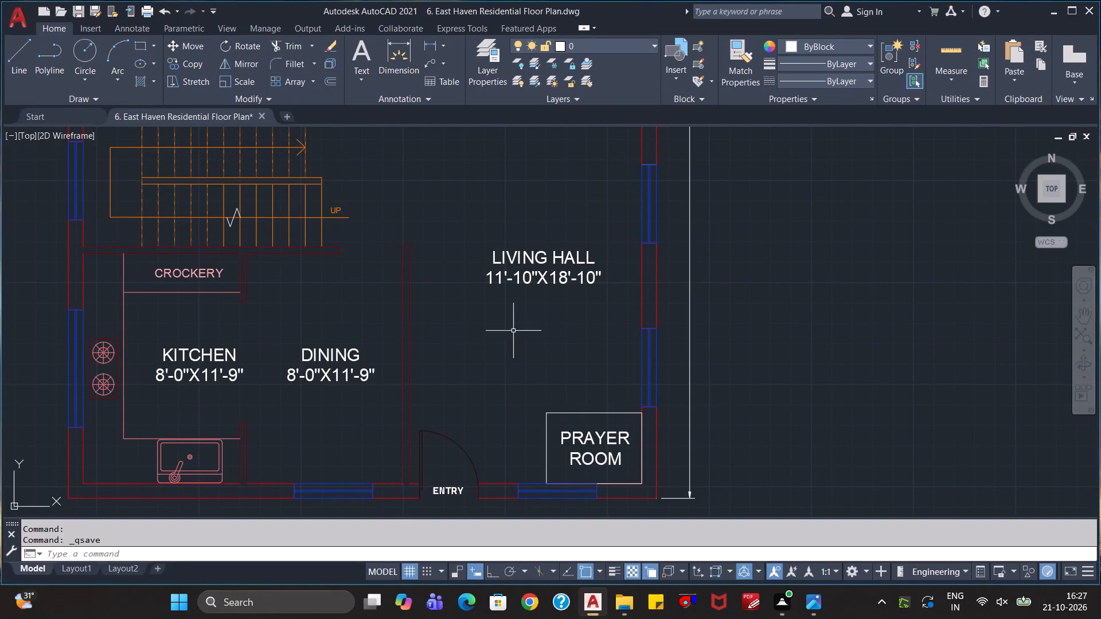
Examine the ground floor plan around the living hall, kitchen, bedrooms, toilets, lobby and staircase.
{"action": "scroll", "coordinate": [508, 347], "scroll_direction": "up", "scroll_amount": 1}
{"action": "scroll", "coordinate": [508, 347], "scroll_direction": "down", "scroll_amount": 2}
{"action": "middle_click_drag", "start_coordinate": [501, 267], "coordinate": [503, 297]}
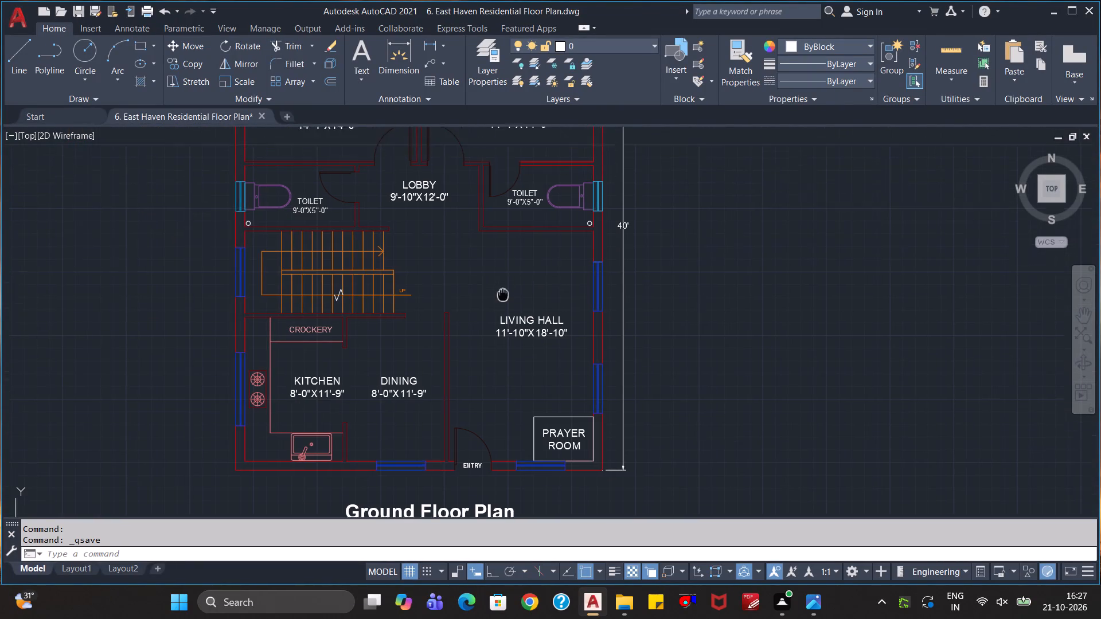
{"action": "middle_click_drag", "start_coordinate": [503, 297], "coordinate": [510, 394]}
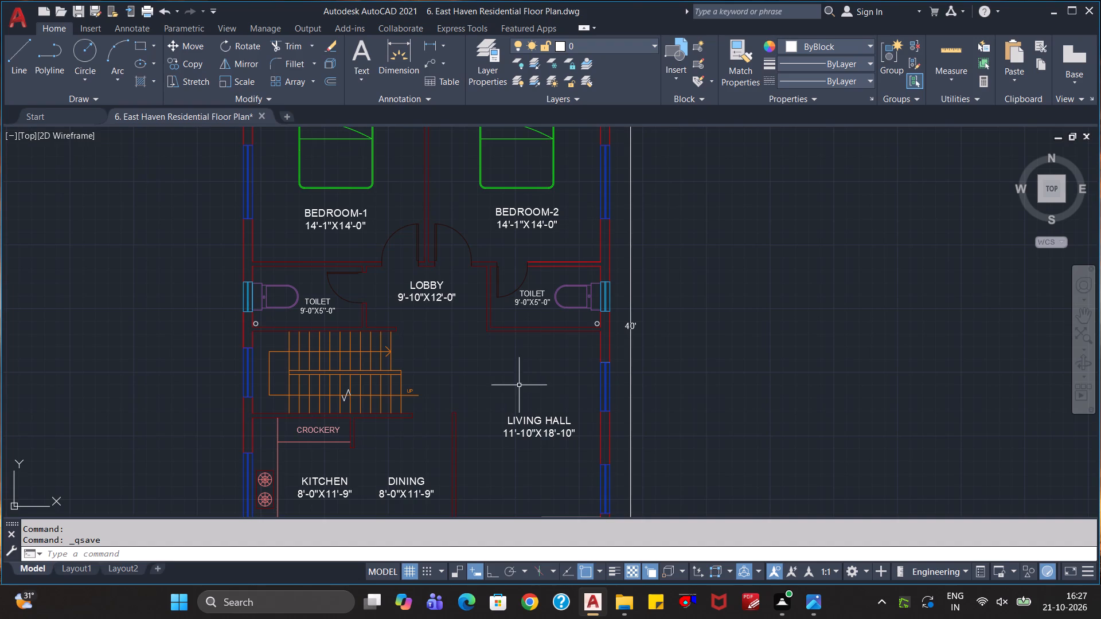
{"action": "scroll", "coordinate": [541, 377], "scroll_direction": "up", "scroll_amount": 3}
{"action": "scroll", "coordinate": [424, 390], "scroll_direction": "down", "scroll_amount": 2}
{"action": "middle_click_drag", "start_coordinate": [271, 414], "coordinate": [441, 402]}
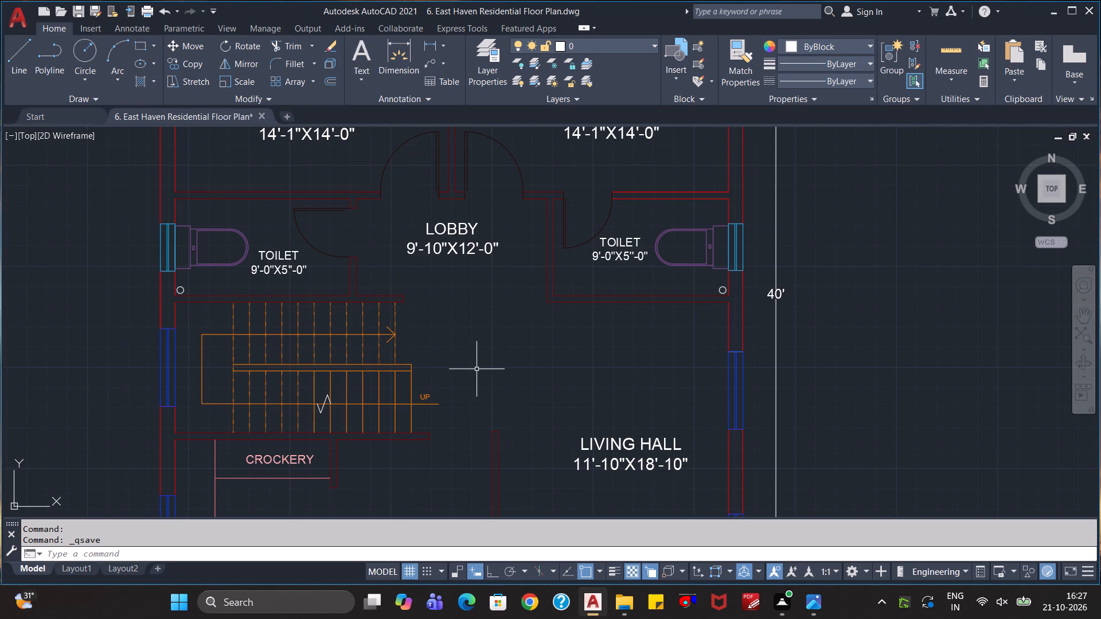
{"action": "key", "text": "Escape"}
{"action": "key", "text": "Escape"}
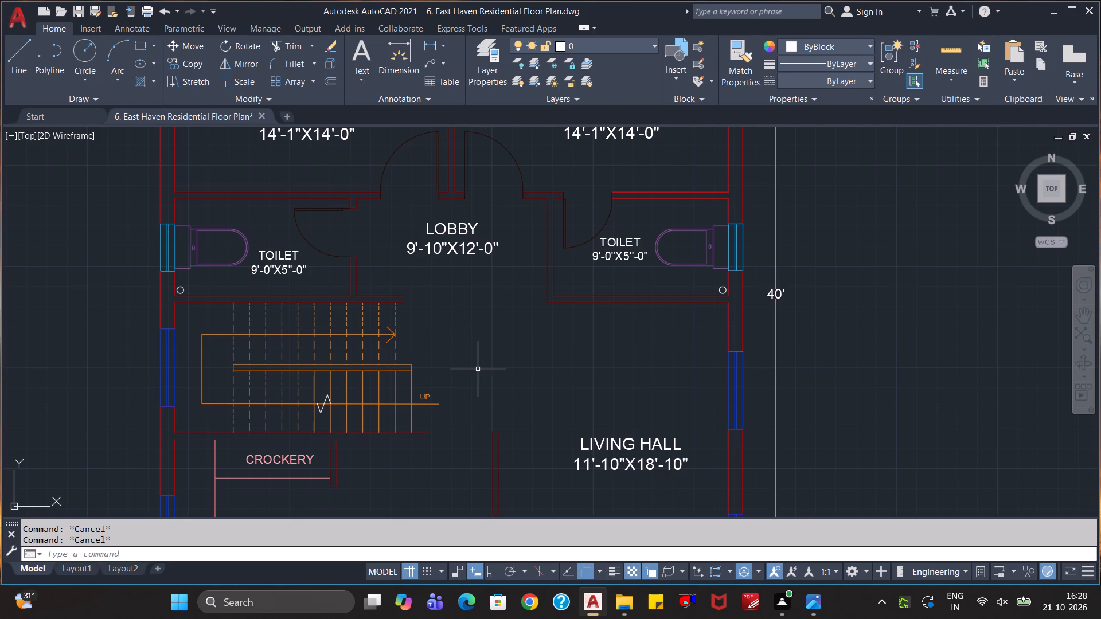
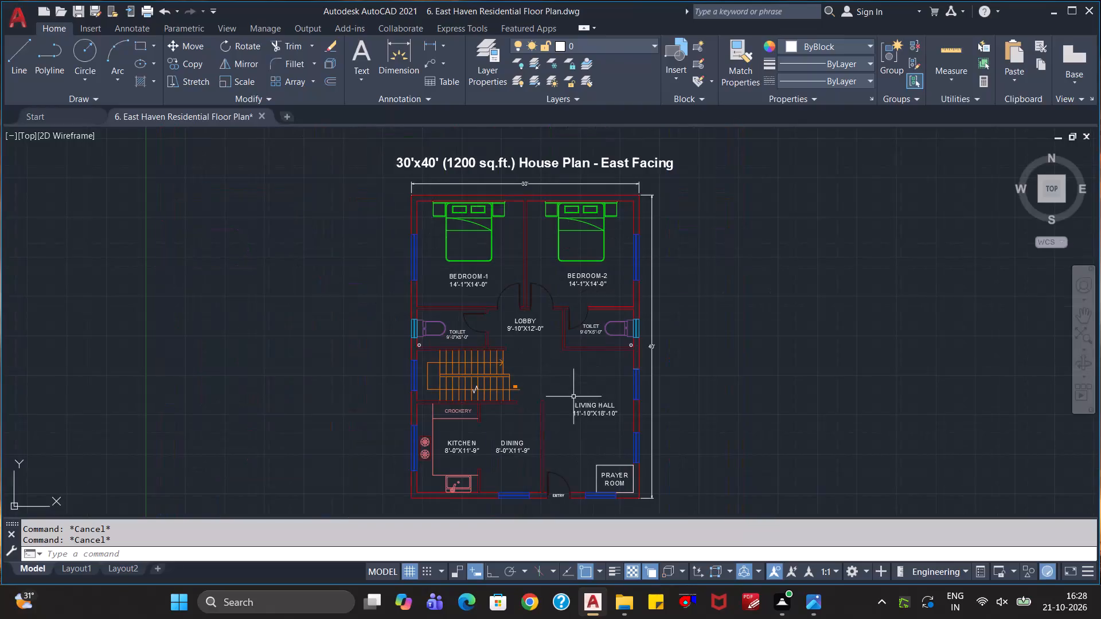
Save the East Haven floor plan drawing under its current name.
{"action": "scroll", "coordinate": [581, 401], "scroll_direction": "down", "scroll_amount": 1}
{"action": "scroll", "coordinate": [581, 401], "scroll_direction": "up", "scroll_amount": 1}
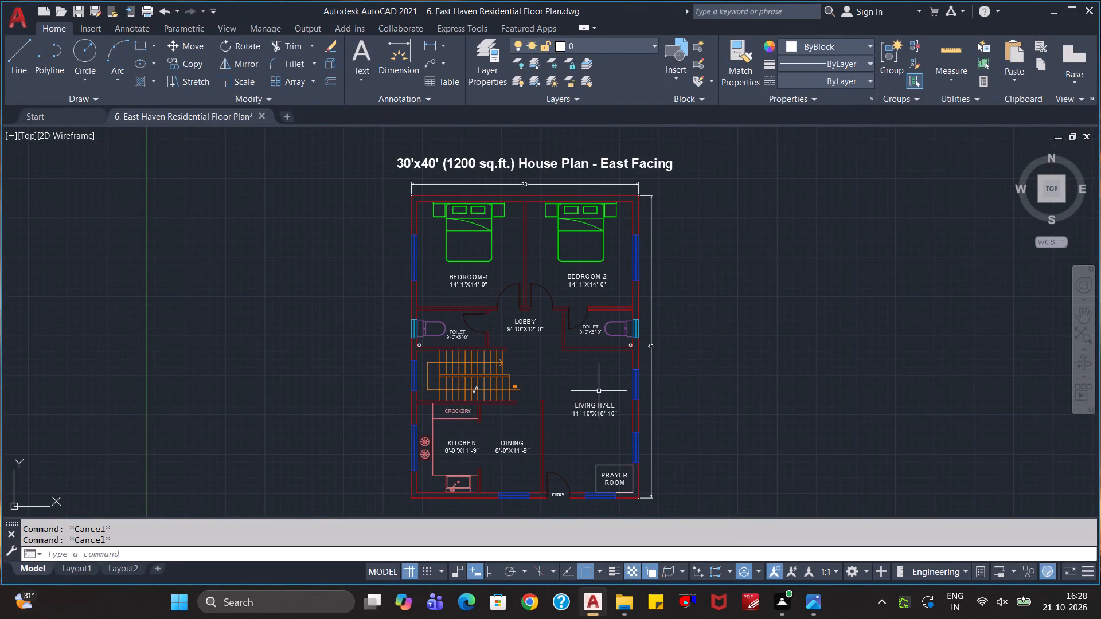
{"action": "key", "text": "ctrl+s"}
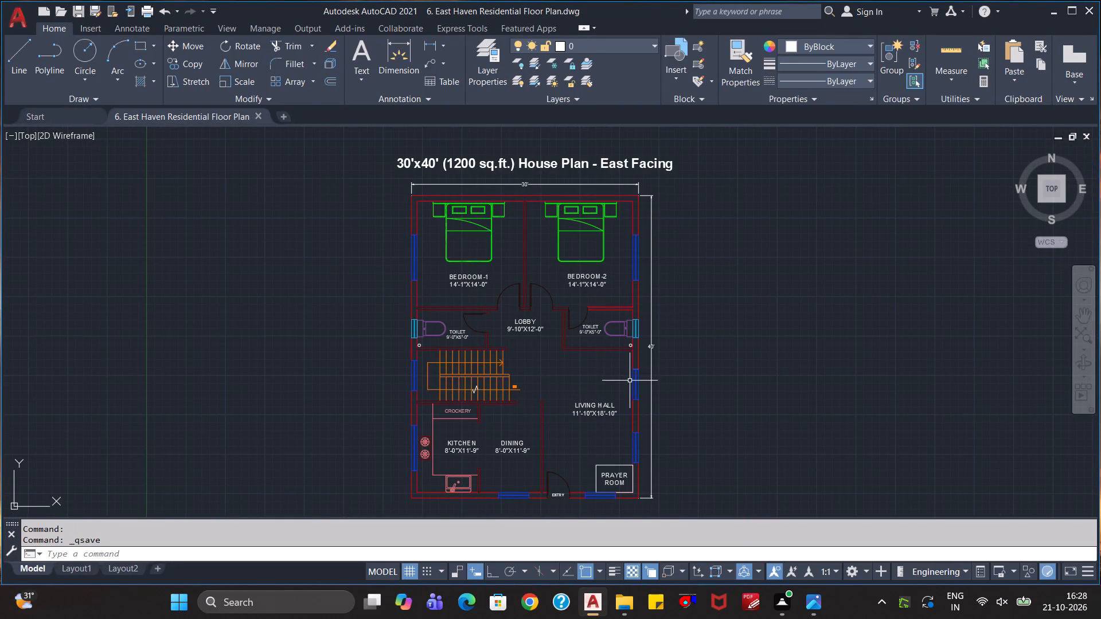
Start a plot of the model with Microsoft Print to PDF as the plotter and A3 as the paper size.
{"action": "scroll", "coordinate": [630, 381], "scroll_direction": "down", "scroll_amount": 1}
{"action": "key", "text": "ctrl+p"}
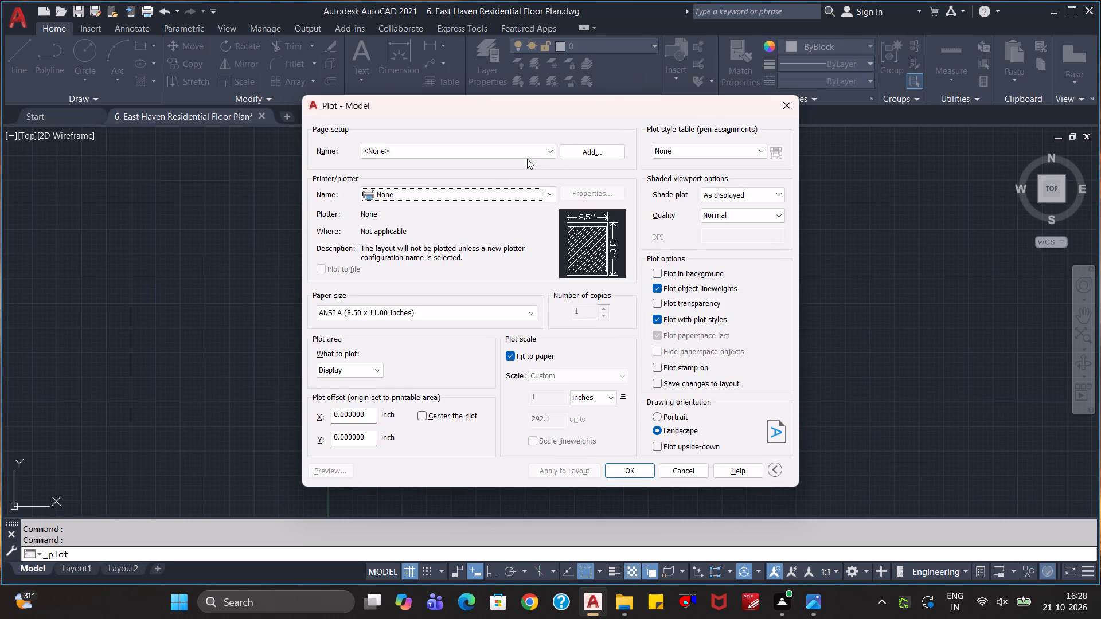
{"action": "left_click", "coordinate": [527, 152]}
{"action": "left_click", "coordinate": [510, 151]}
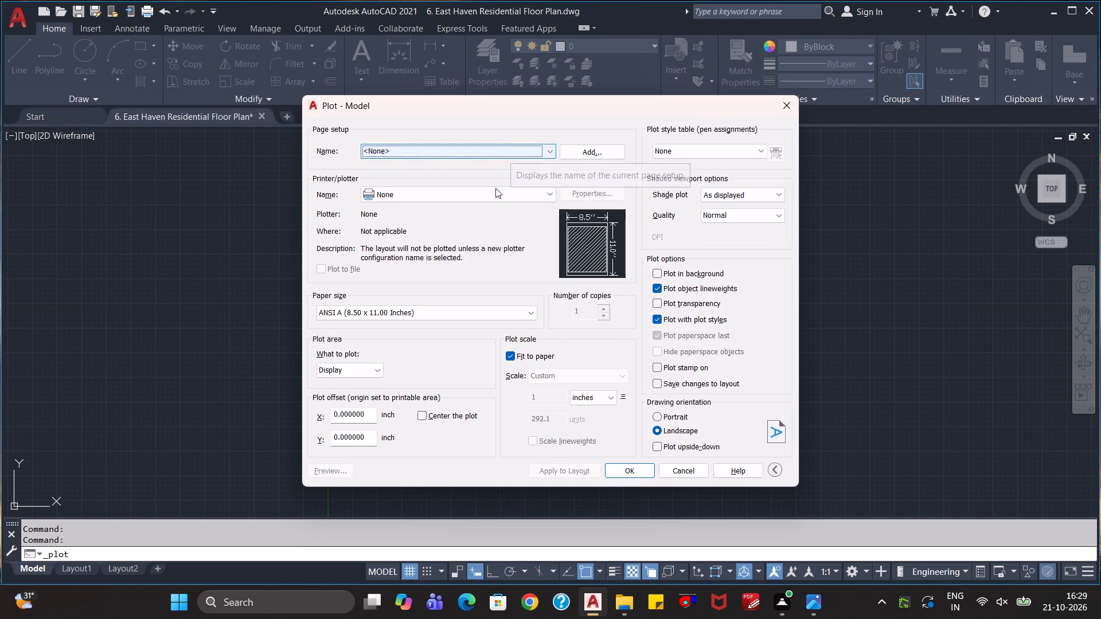
{"action": "left_click", "coordinate": [493, 189]}
{"action": "left_click", "coordinate": [437, 246]}
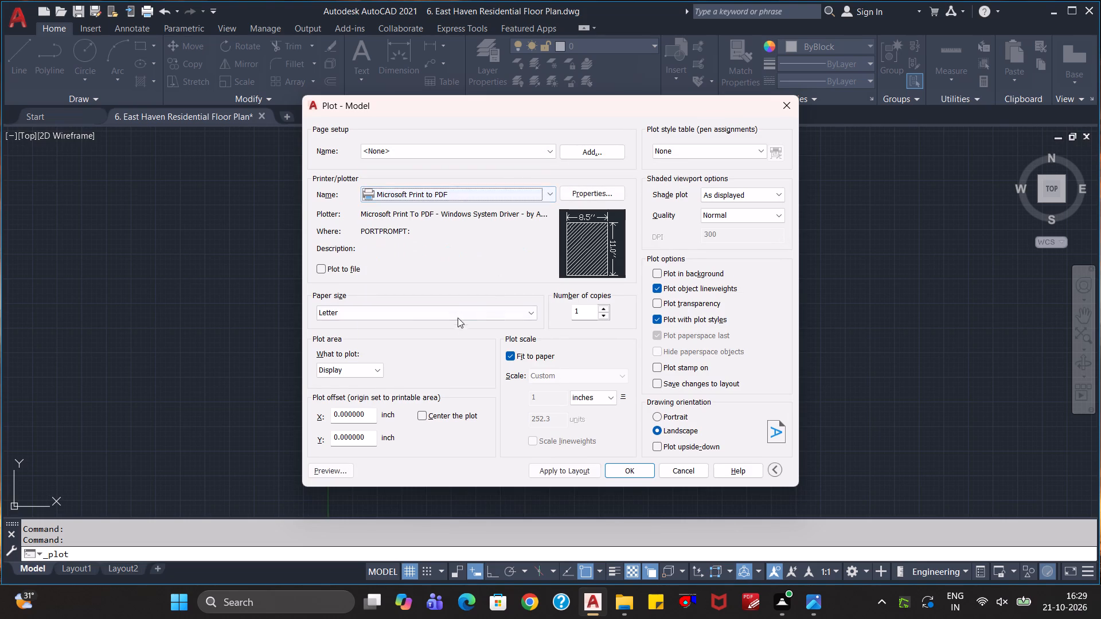
{"action": "left_click", "coordinate": [398, 316]}
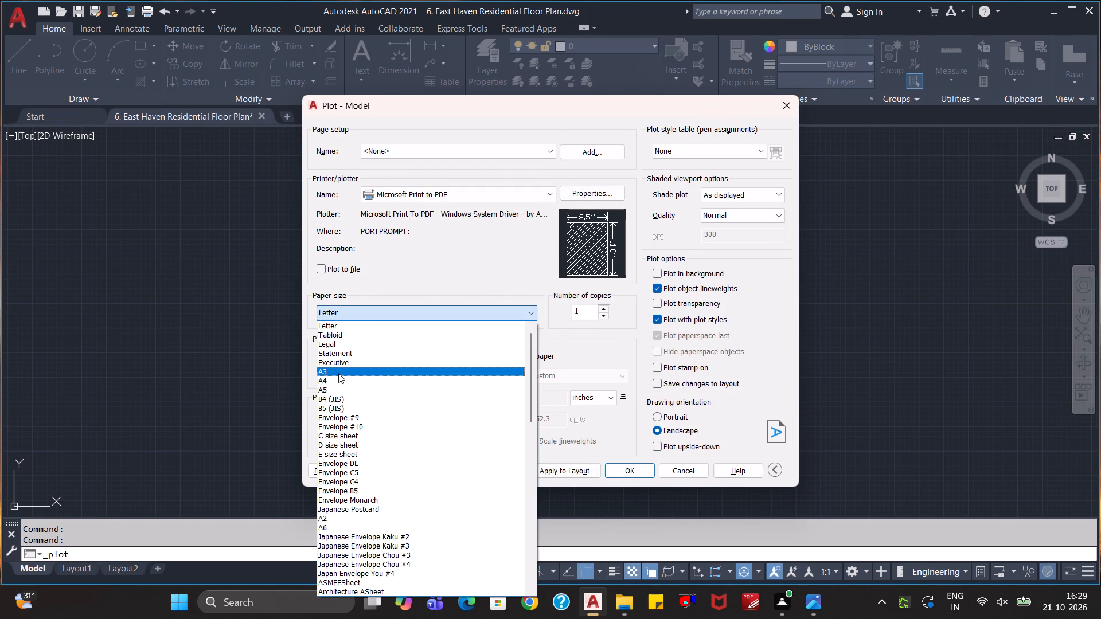
{"action": "left_click", "coordinate": [338, 373]}
Set the plot area to a window enclosing the whole plan, from above its house plan title to below the Ground Floor Plan caption.
{"action": "left_click", "coordinate": [362, 367]}
{"action": "left_click", "coordinate": [357, 406]}
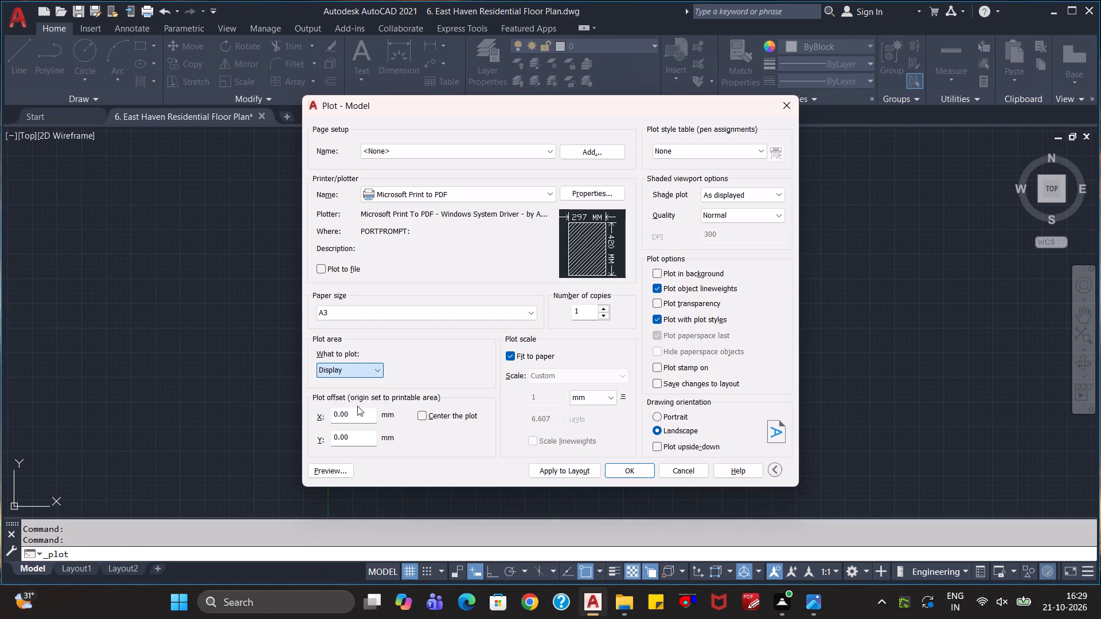
{"action": "left_click", "coordinate": [468, 224]}
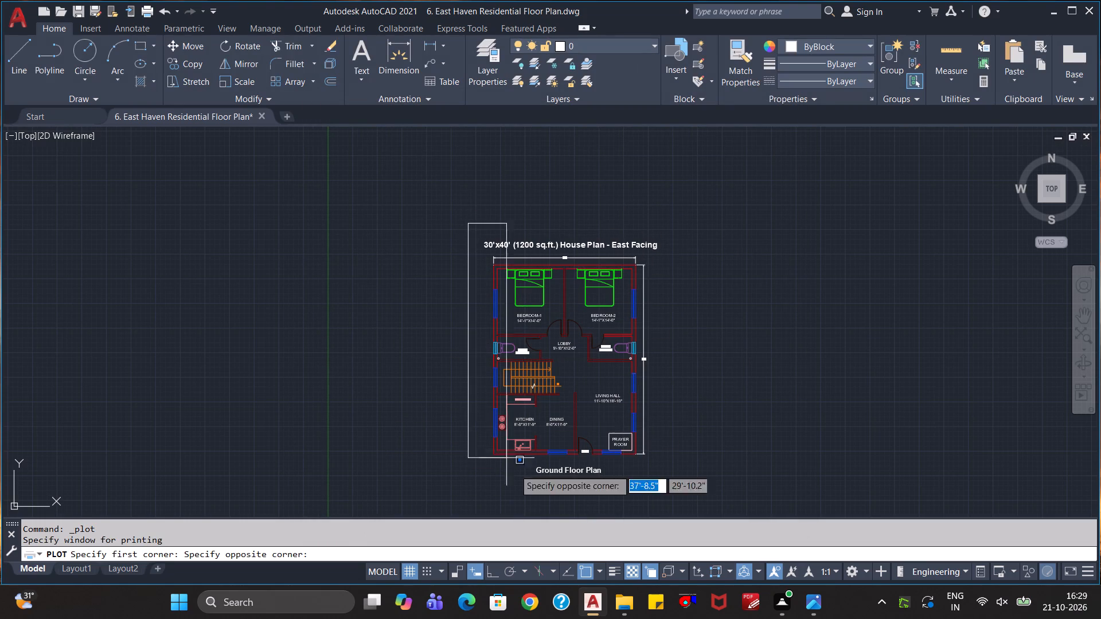
{"action": "left_click", "coordinate": [665, 488]}
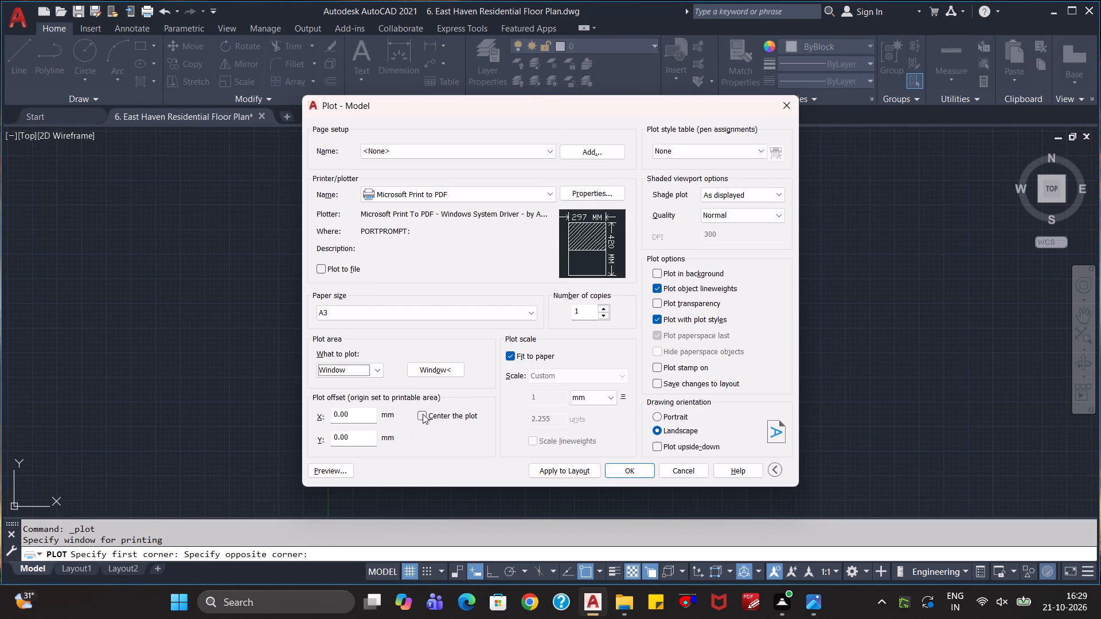
Center the plot on the sheet and set the drawing orientation to portrait.
{"action": "left_click", "coordinate": [423, 413]}
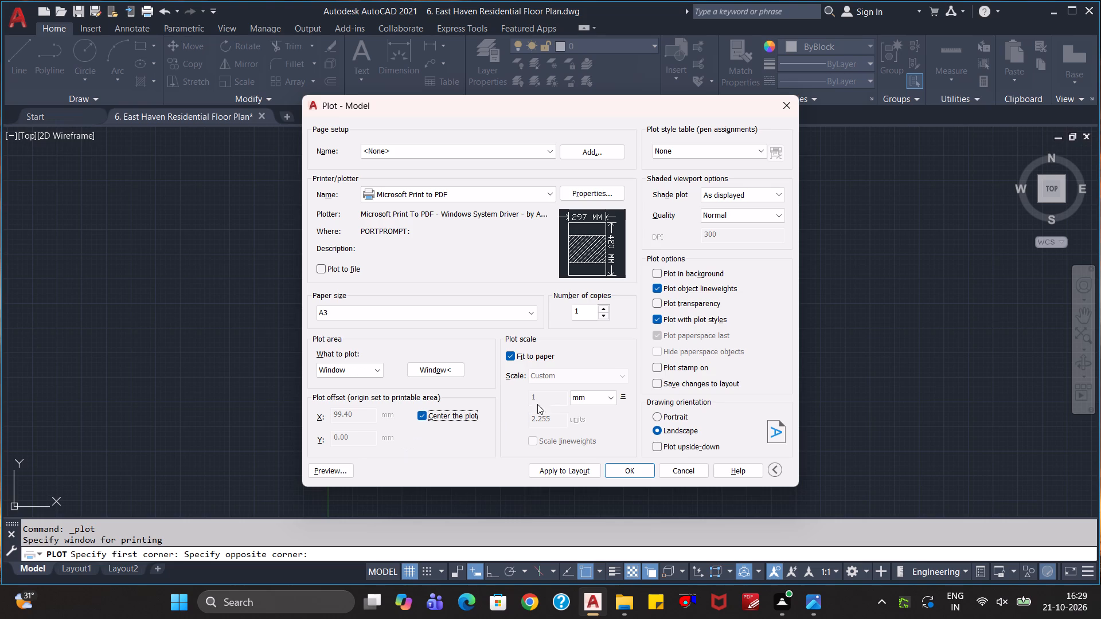
{"action": "left_click", "coordinate": [653, 416]}
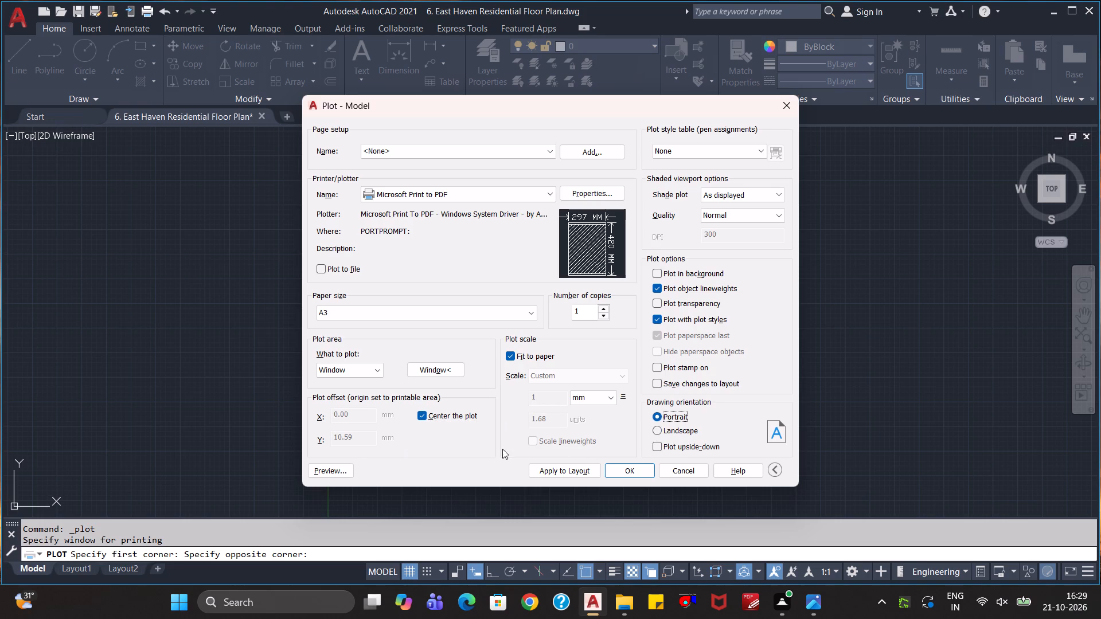
Preview the plot and examine the sheet's title, room labels, dimensions and margins, then return to the plot settings.
{"action": "left_click", "coordinate": [341, 470]}
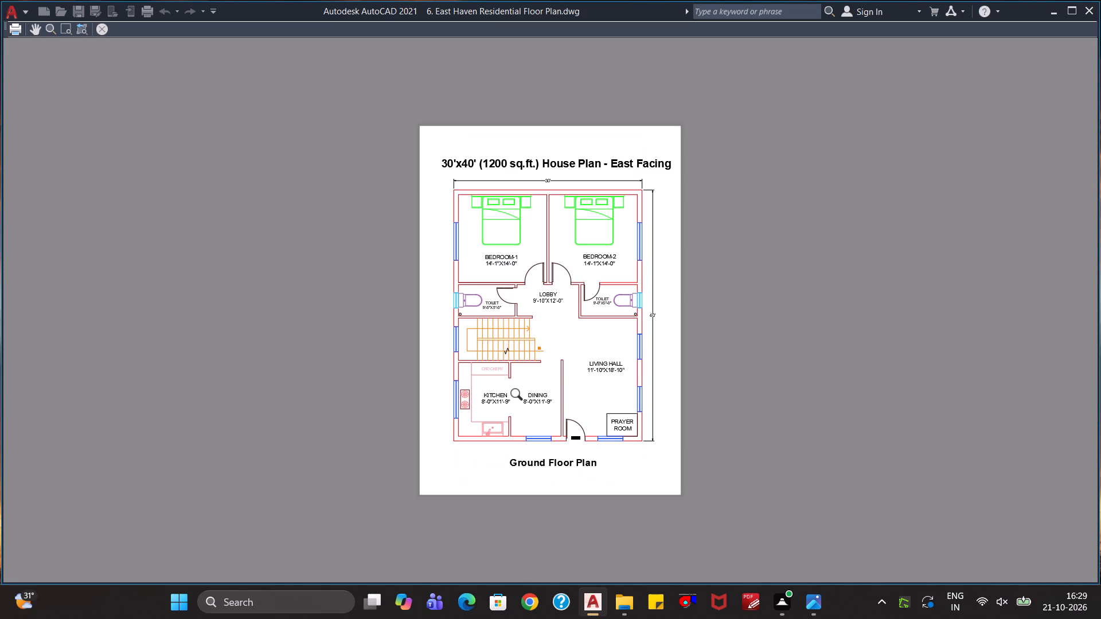
{"action": "scroll", "coordinate": [612, 326], "scroll_direction": "up", "scroll_amount": 1}
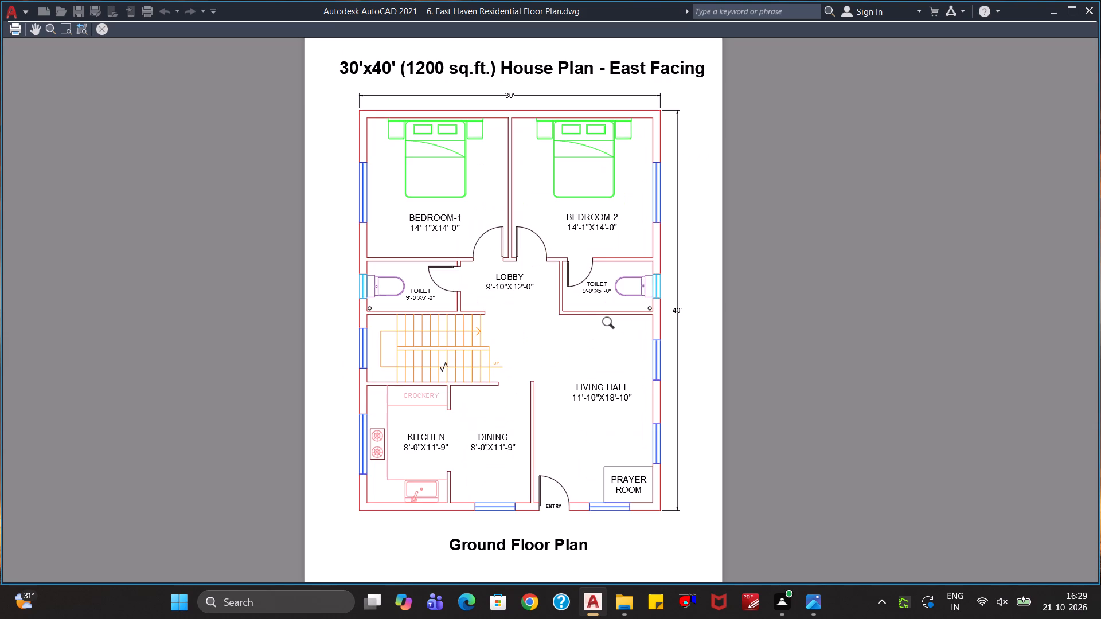
{"action": "scroll", "coordinate": [612, 325], "scroll_direction": "down", "scroll_amount": 1}
{"action": "scroll", "coordinate": [613, 325], "scroll_direction": "up", "scroll_amount": 1}
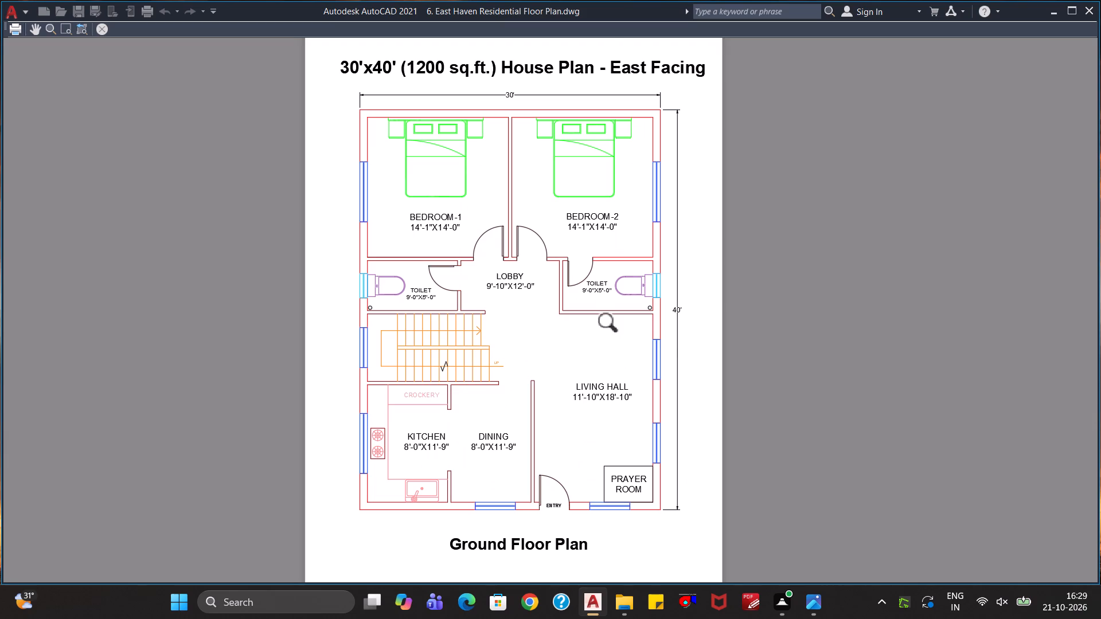
{"action": "scroll", "coordinate": [613, 325], "scroll_direction": "up", "scroll_amount": 1}
{"action": "scroll", "coordinate": [613, 325], "scroll_direction": "down", "scroll_amount": 1}
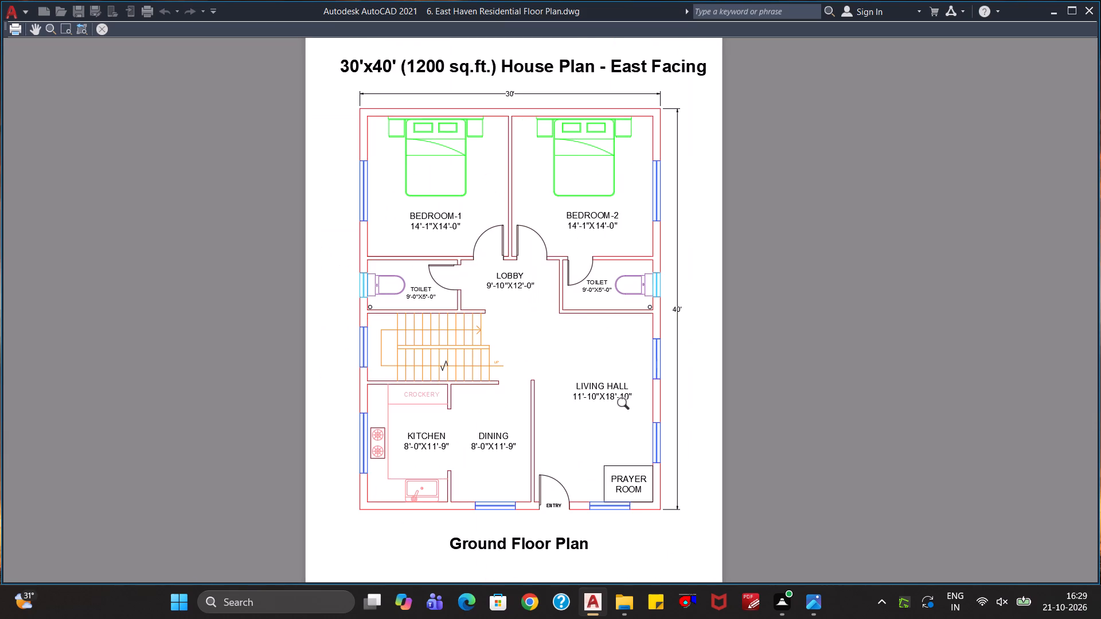
{"action": "scroll", "coordinate": [627, 406], "scroll_direction": "up", "scroll_amount": 1}
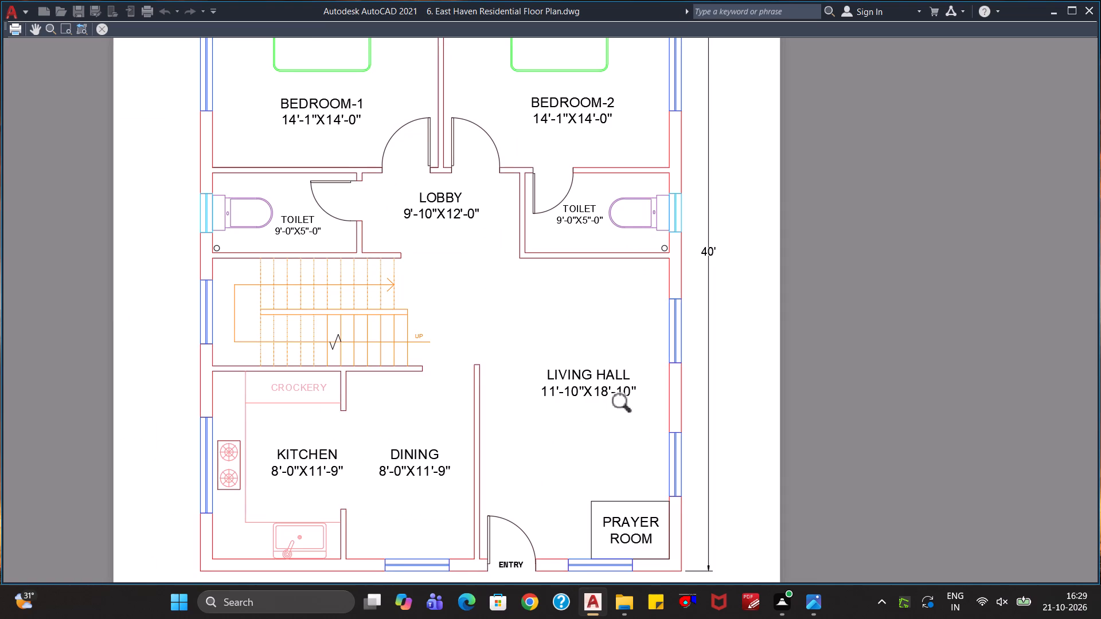
{"action": "scroll", "coordinate": [627, 406], "scroll_direction": "down", "scroll_amount": 1}
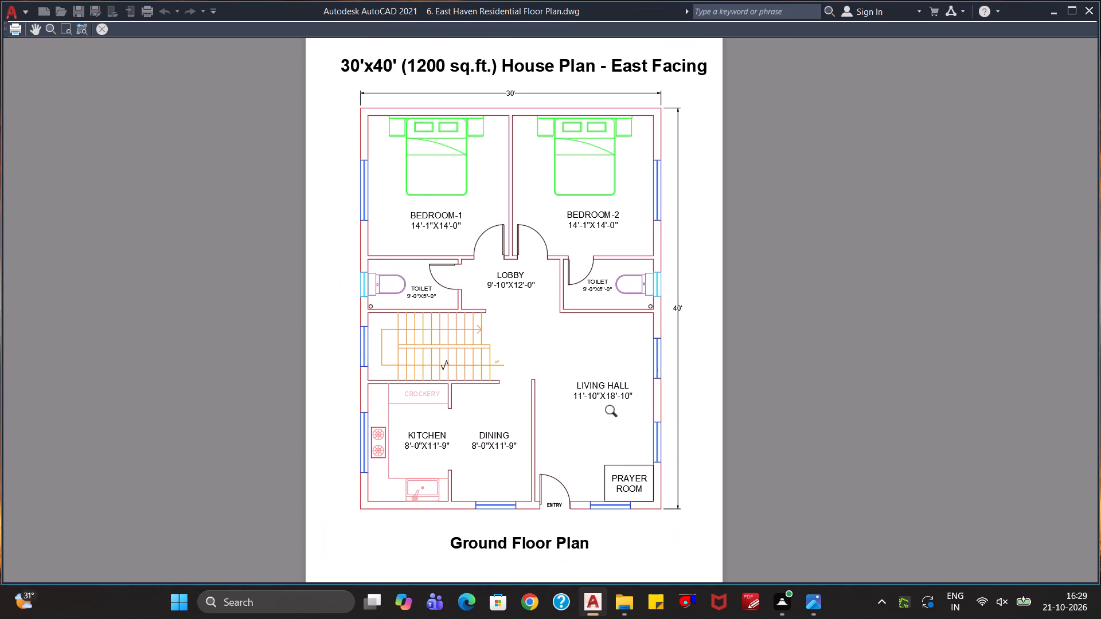
{"action": "key", "text": "Escape"}
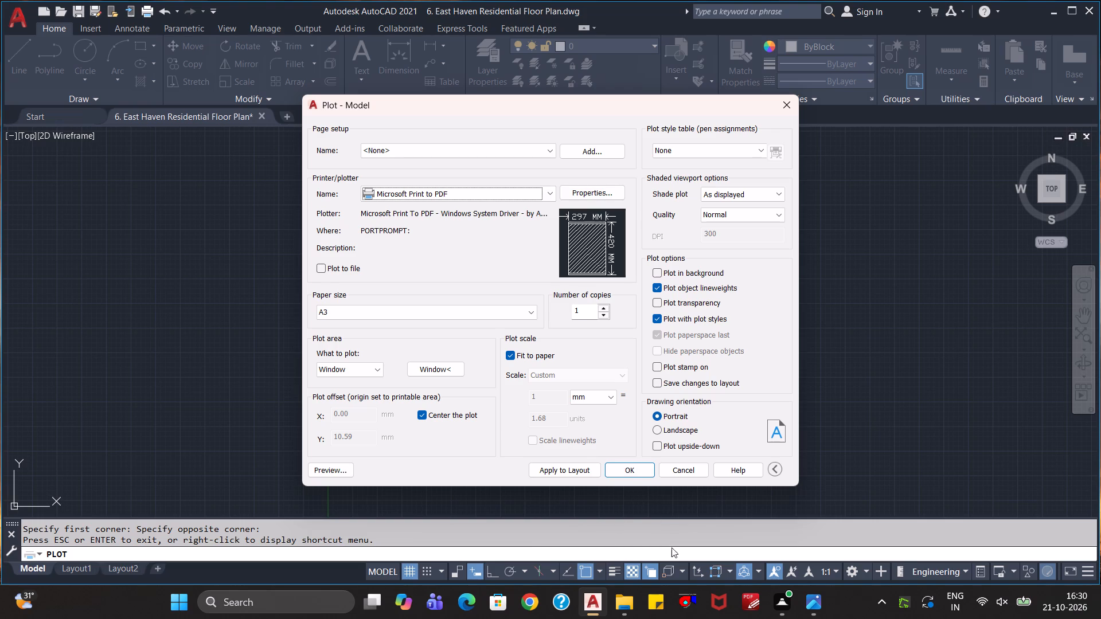
Switch to File Explorer and copy the name of the East Haven Residential Floor Plan JPEG without renaming it.
{"action": "left_click", "coordinate": [615, 602]}
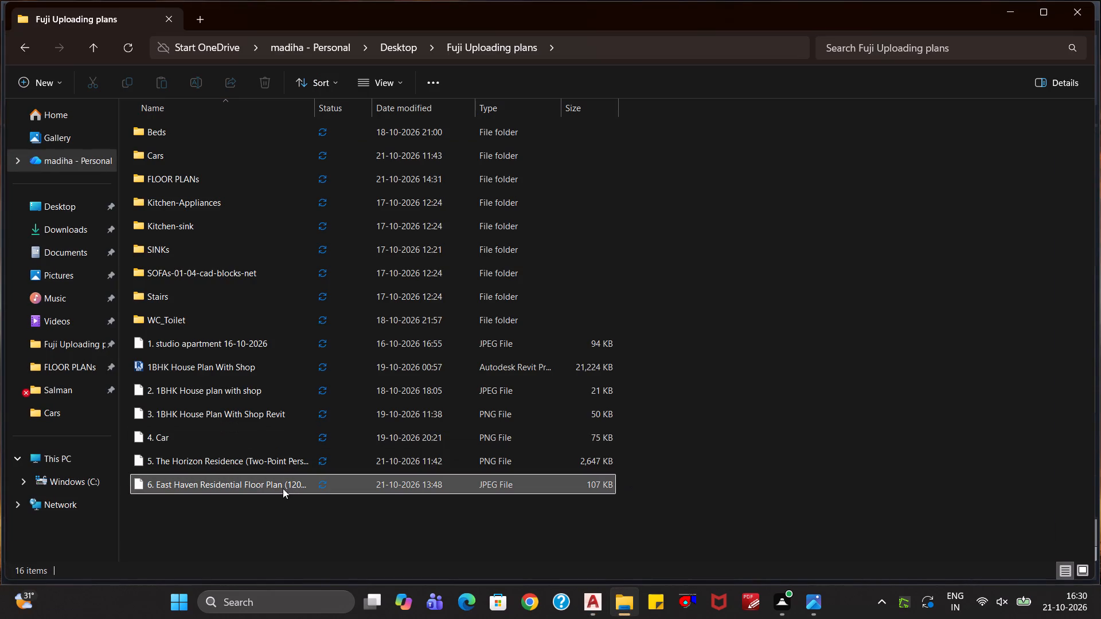
{"action": "right_click", "coordinate": [272, 487]}
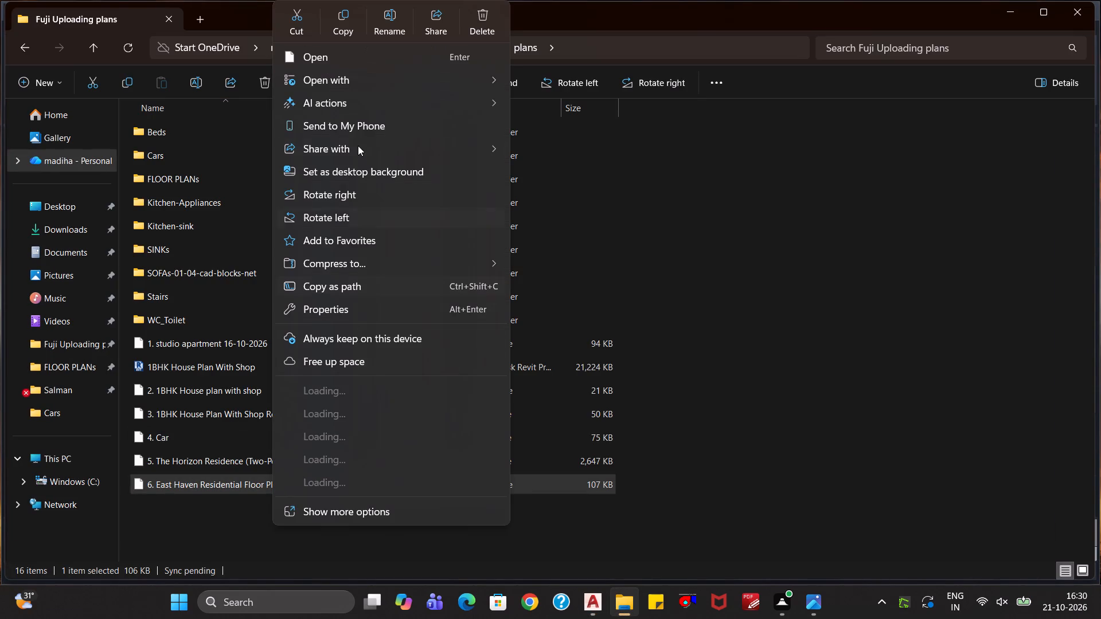
{"action": "left_click", "coordinate": [379, 25]}
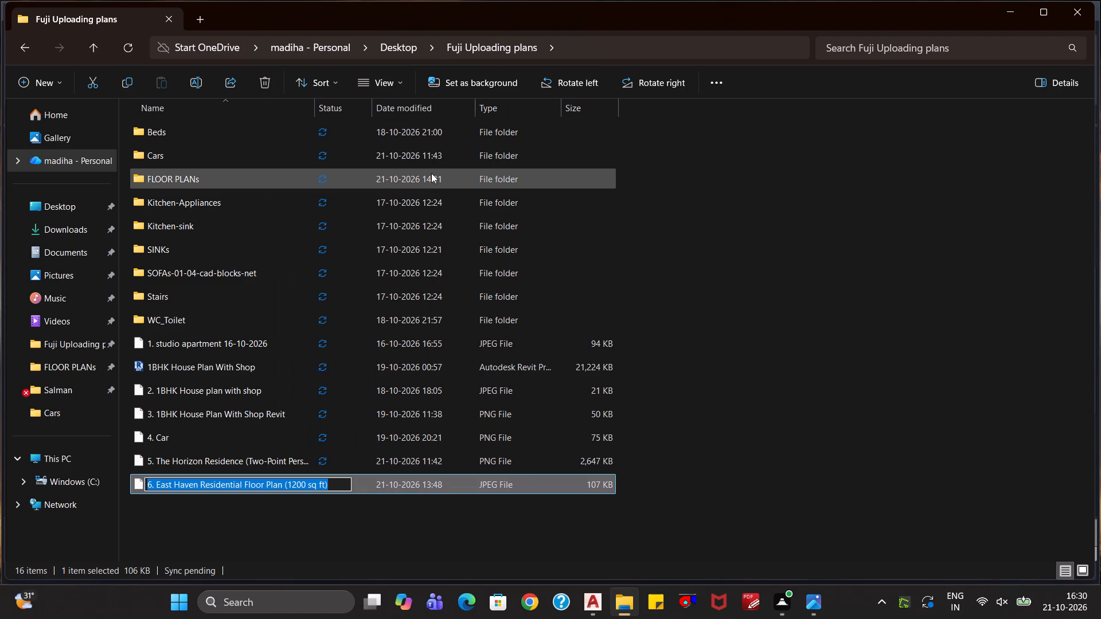
{"action": "key", "text": "ctrl+c"}
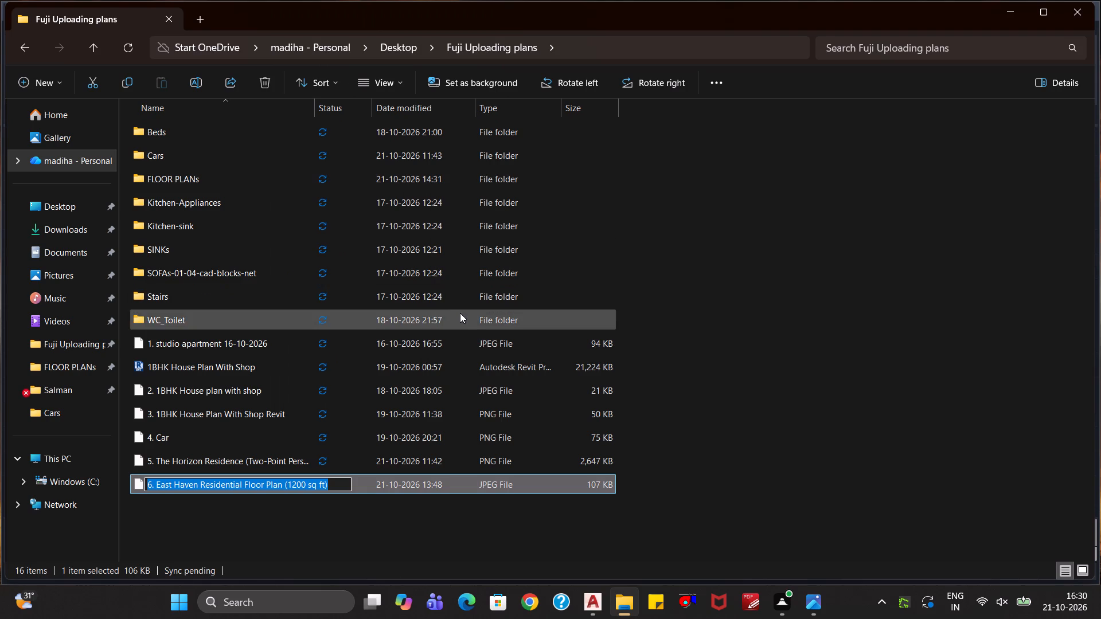
{"action": "left_click", "coordinate": [738, 409]}
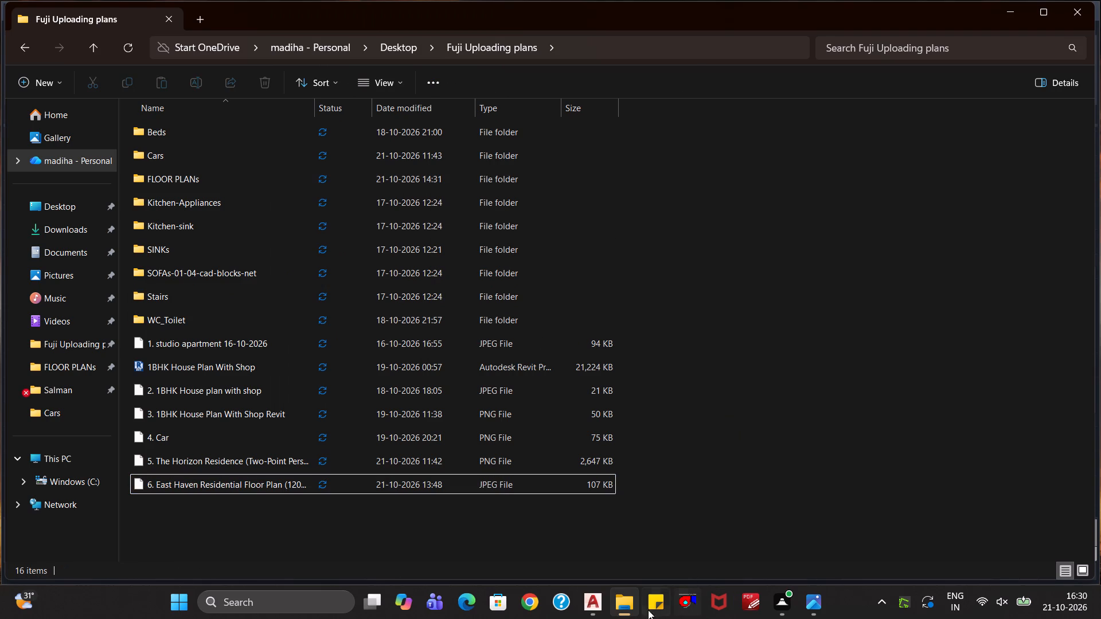
Return to AutoCAD, run the plot and enter "6. " followed by the copied name as the PDF file name.
{"action": "left_click", "coordinate": [595, 604]}
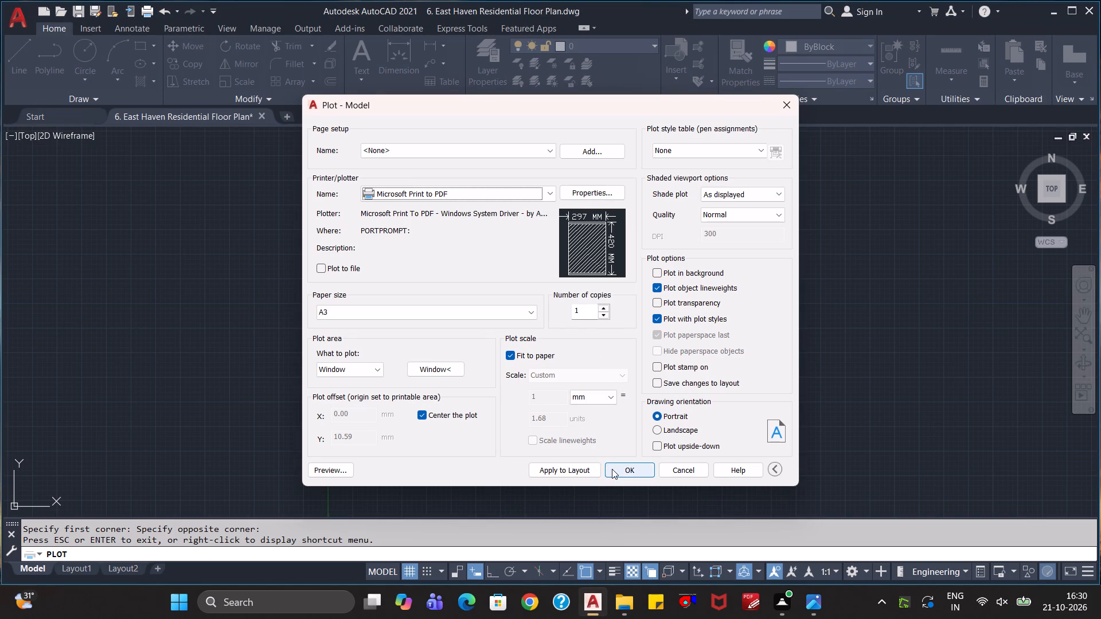
{"action": "left_click", "coordinate": [614, 469]}
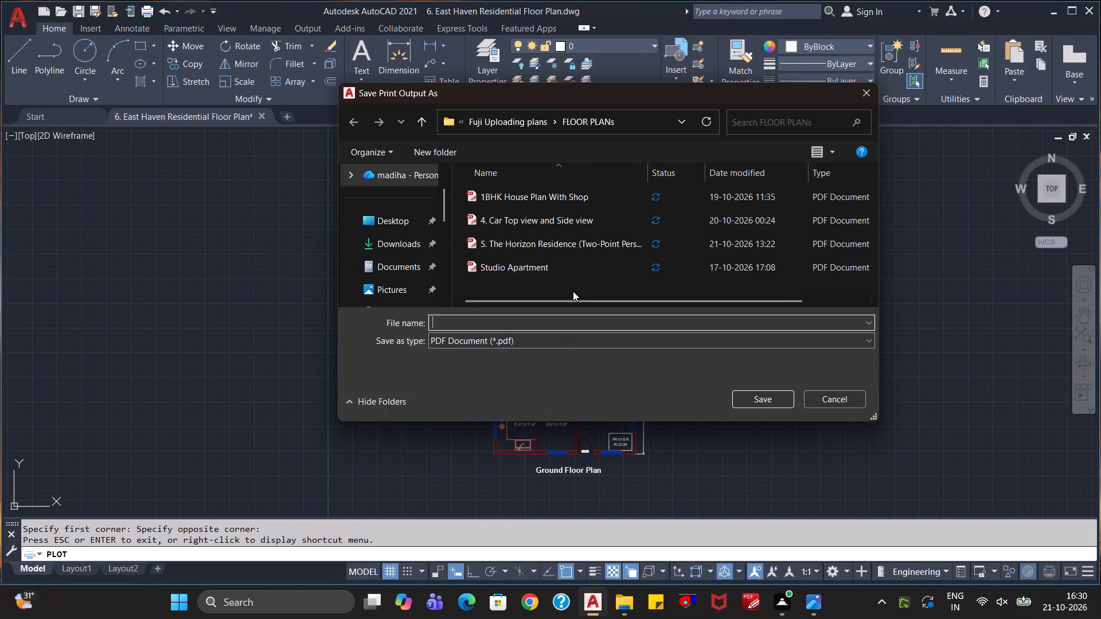
{"action": "type", "text": "6."}
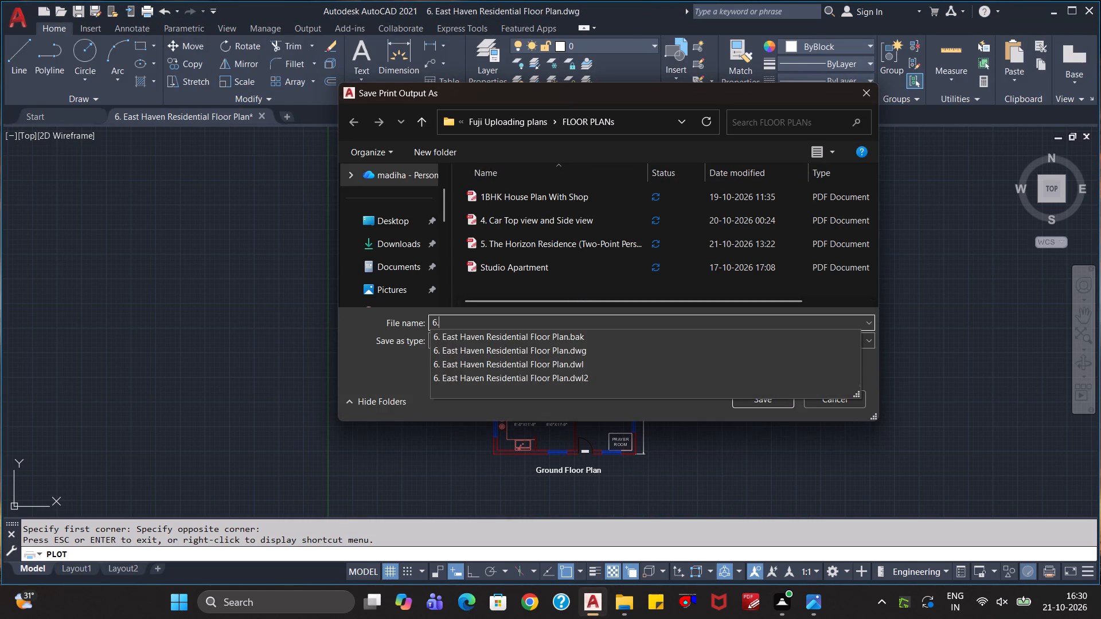
{"action": "key", "text": "space"}
{"action": "key", "text": "ctrl+v"}
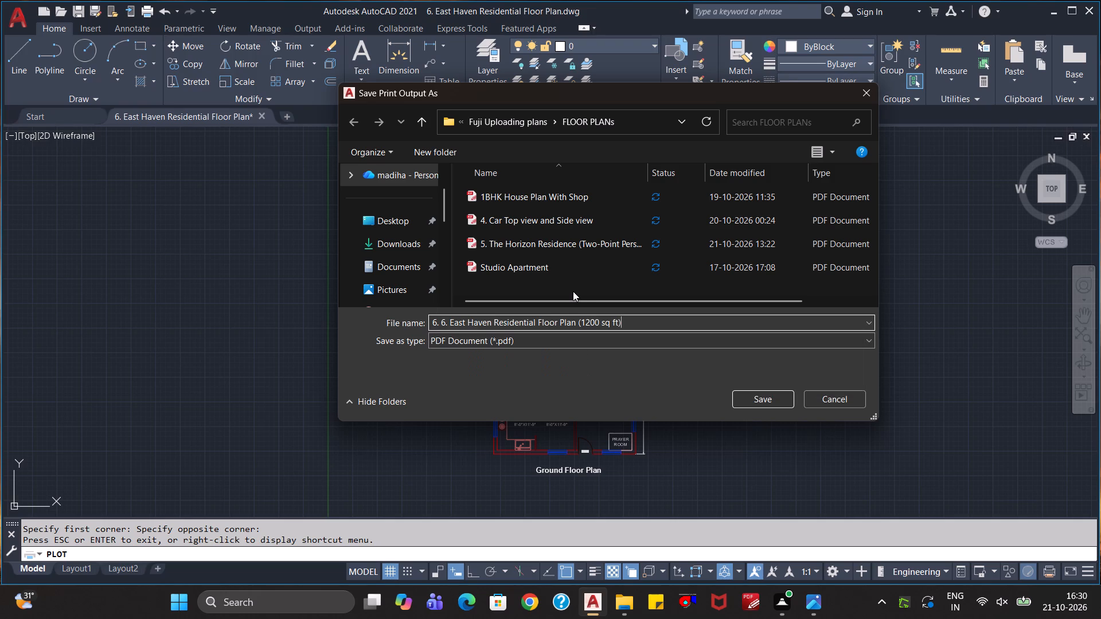
Remove "(1200 sq ft)" from the PDF file name and change its ending to "Ground Floor Plan".
{"action": "key", "text": "ctrl+BackSpace"}
{"action": "key", "text": "ctrl+BackSpace"}
{"action": "key", "text": "ctrl+BackSpace"}
{"action": "key", "text": "ctrl+BackSpace"}
{"action": "type", "text": "Plan"}
{"action": "key", "text": "ctrl+Left"}
{"action": "key", "text": "ctrl+Left"}
{"action": "type", "text": "Grounf"}
{"action": "key", "text": "BackSpace"}
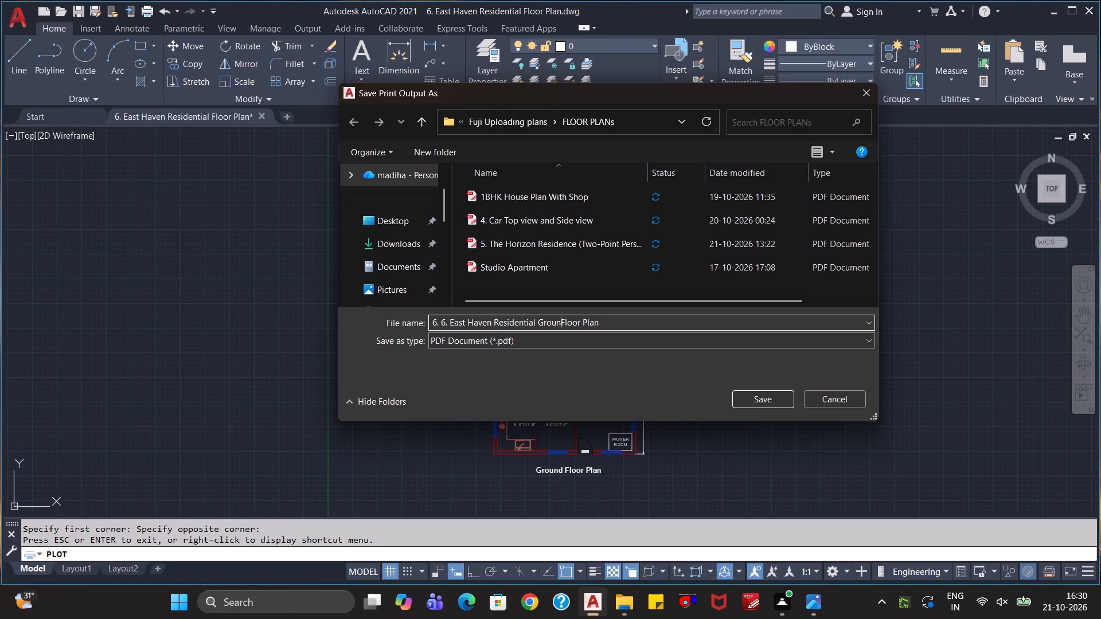
{"action": "type", "text": "d"}
{"action": "key", "text": "space"}
Remove the duplicate "6. " and save the PDF as "6. East Haven Residential Ground Floor Plan" in the FLOOR PLANs folder.
{"action": "left_click", "coordinate": [451, 322]}
{"action": "key", "text": "BackSpace"}
{"action": "key", "text": "BackSpace"}
{"action": "key", "text": "BackSpace"}
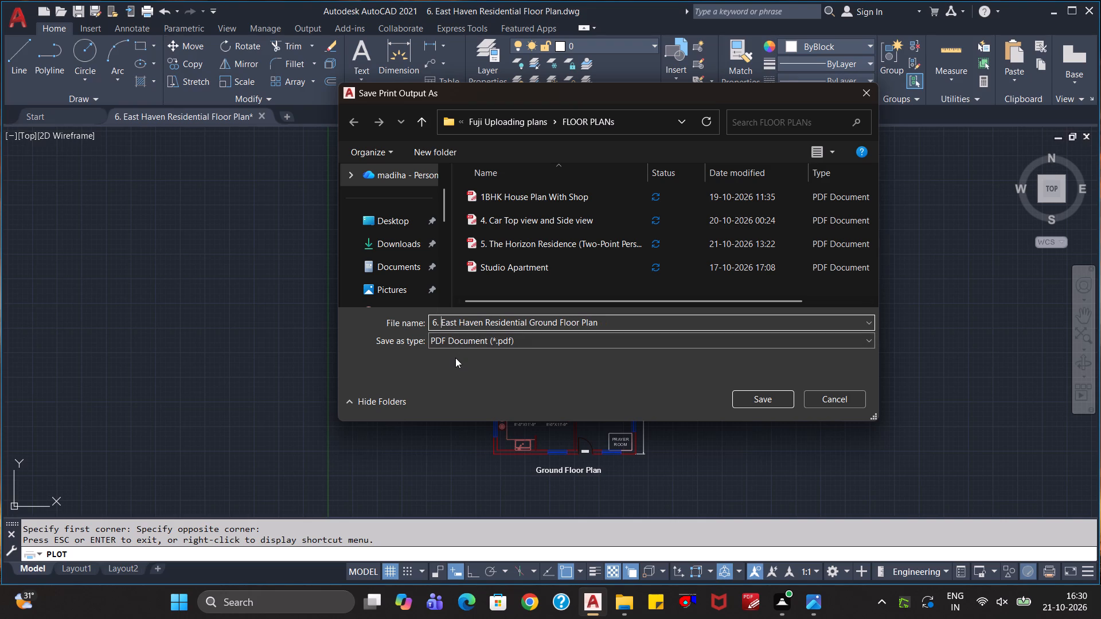
{"action": "left_click", "coordinate": [744, 401]}
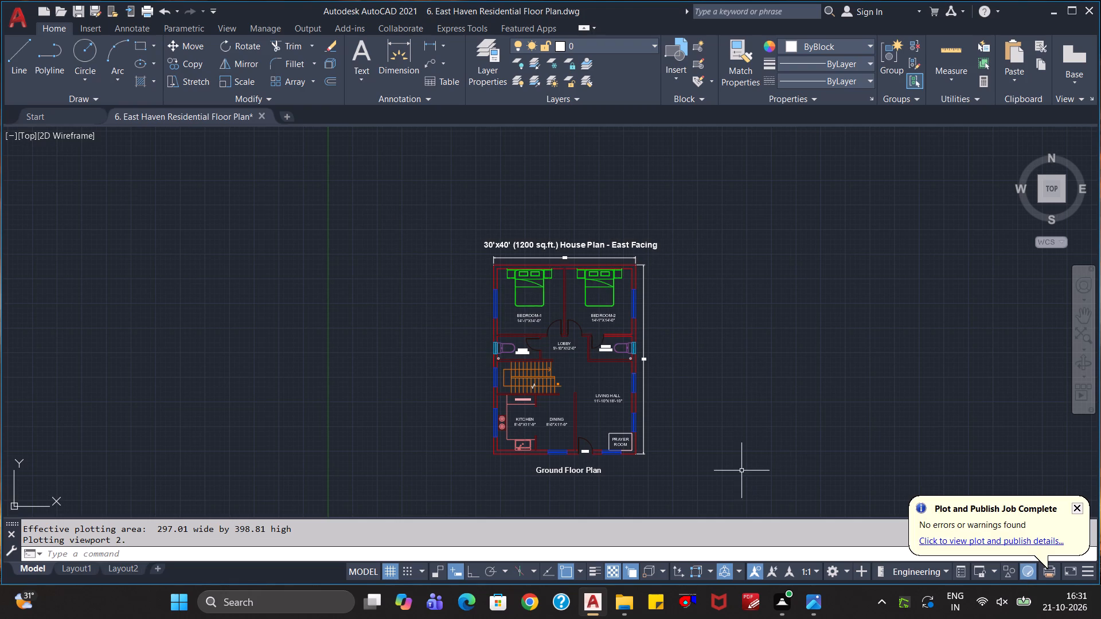
Start another plot with Microsoft Print to PDF, examine the floor plan in the preview, and leave without plotting.
{"action": "key", "text": "ctrl+p"}
{"action": "key", "text": "Return"}
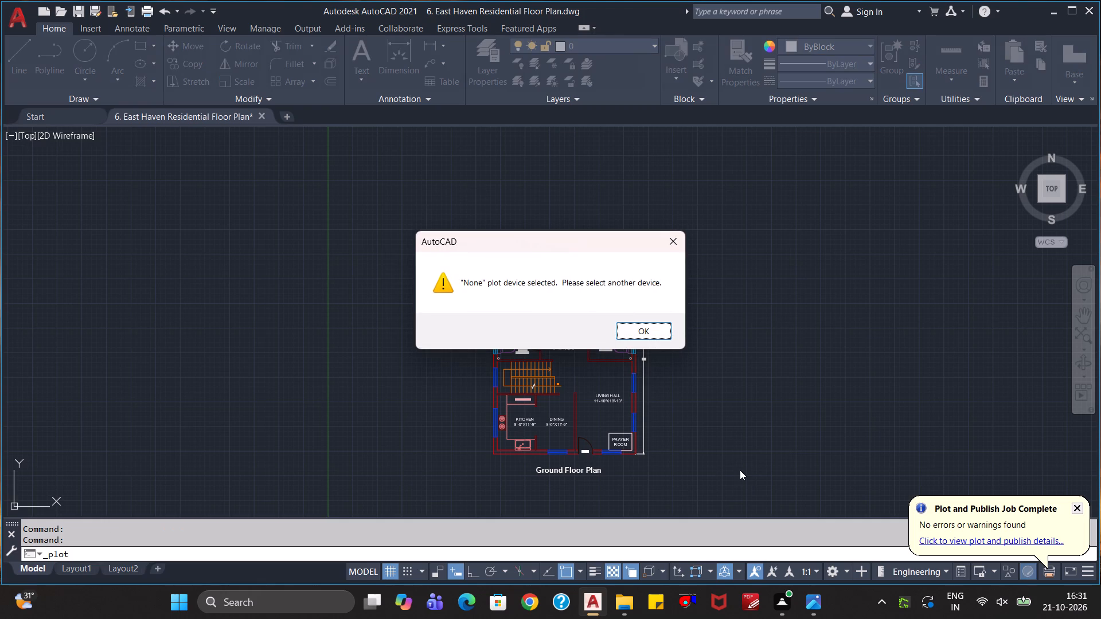
{"action": "key", "text": "Escape"}
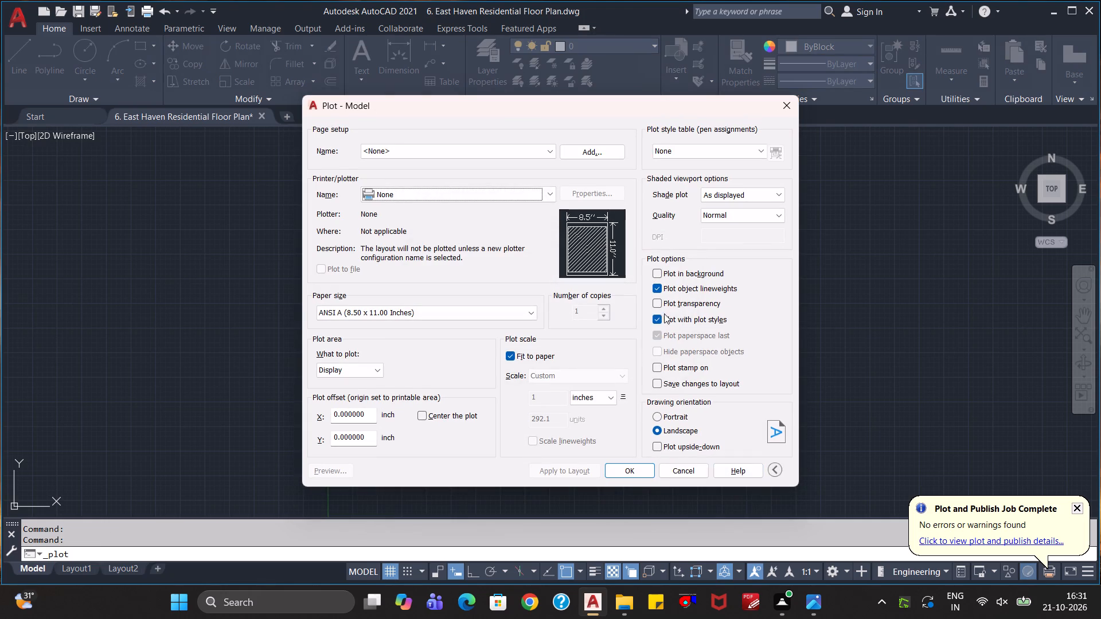
{"action": "left_click", "coordinate": [494, 196]}
{"action": "left_click", "coordinate": [438, 242]}
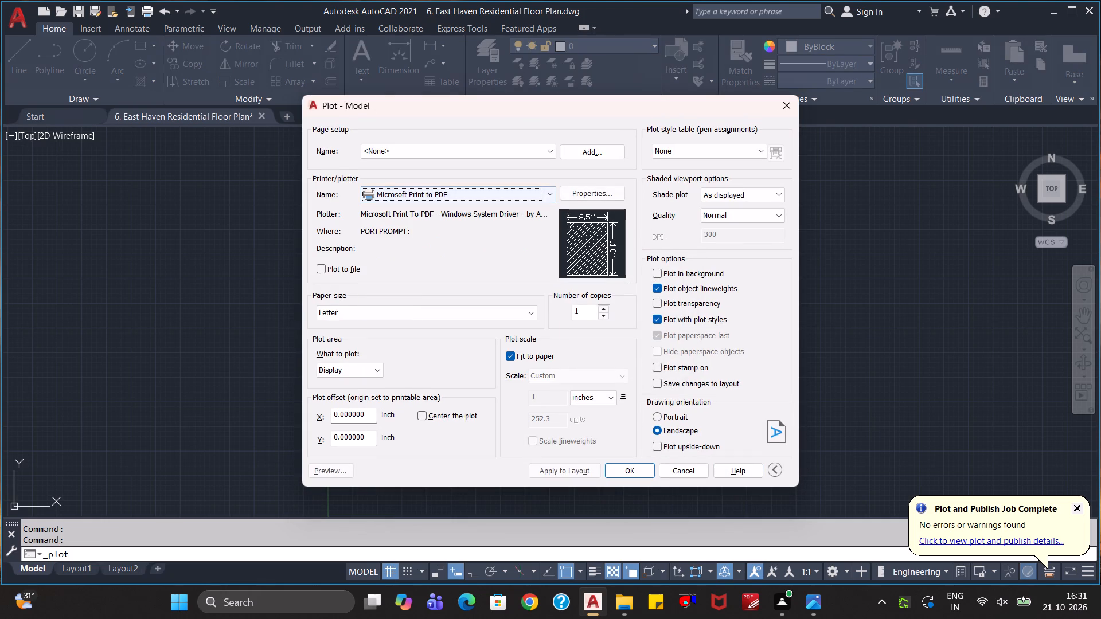
{"action": "left_click", "coordinate": [330, 473]}
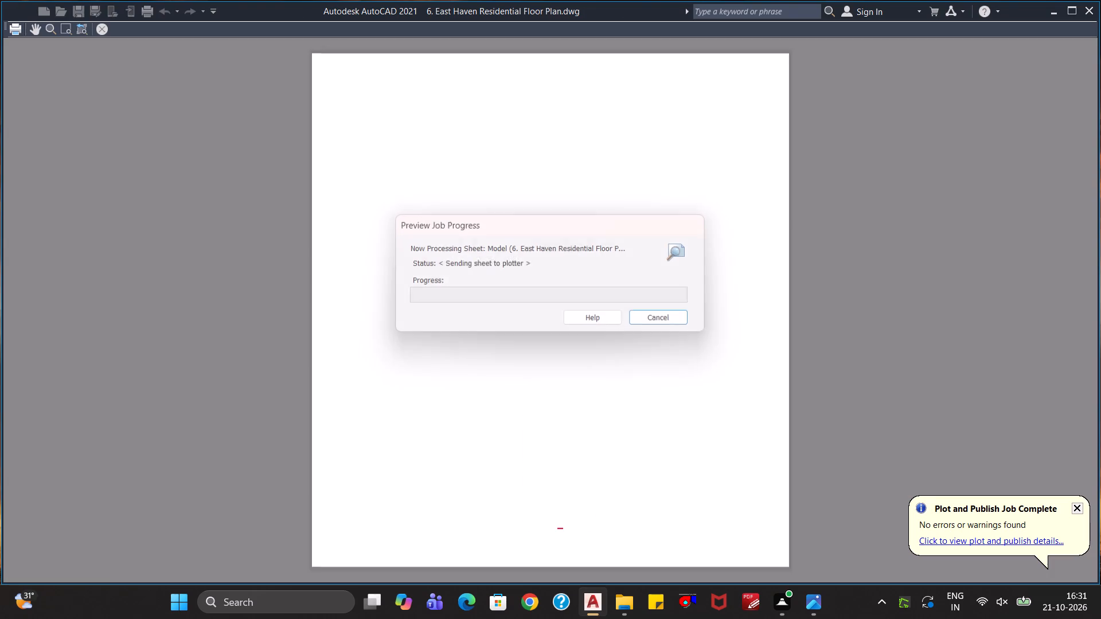
{"action": "scroll", "coordinate": [570, 402], "scroll_direction": "up", "scroll_amount": 4}
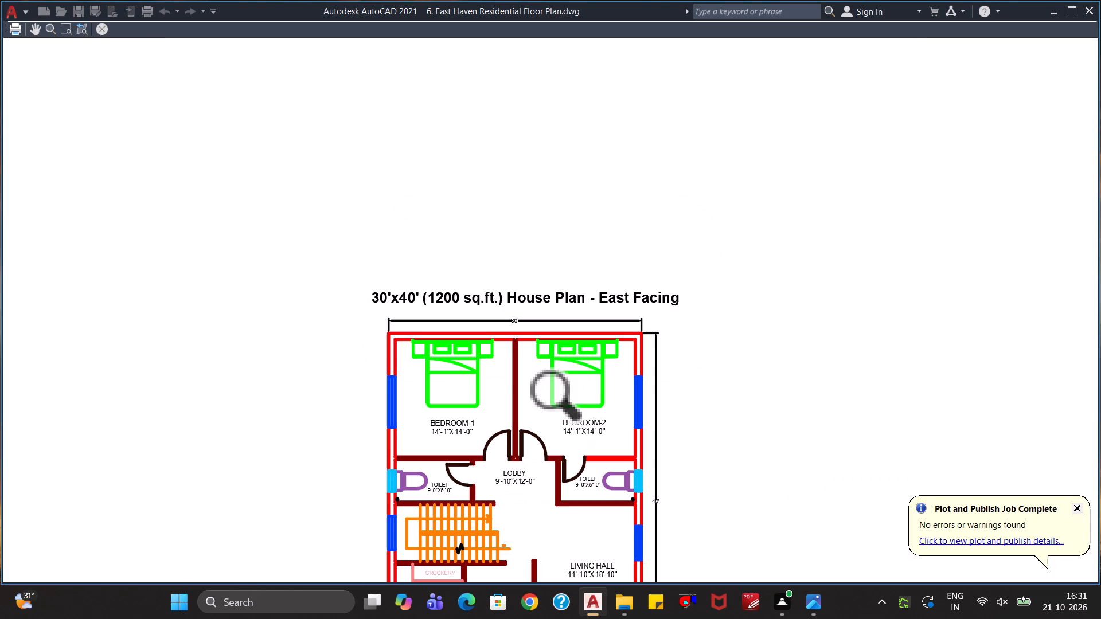
{"action": "scroll", "coordinate": [570, 402], "scroll_direction": "down", "scroll_amount": 1}
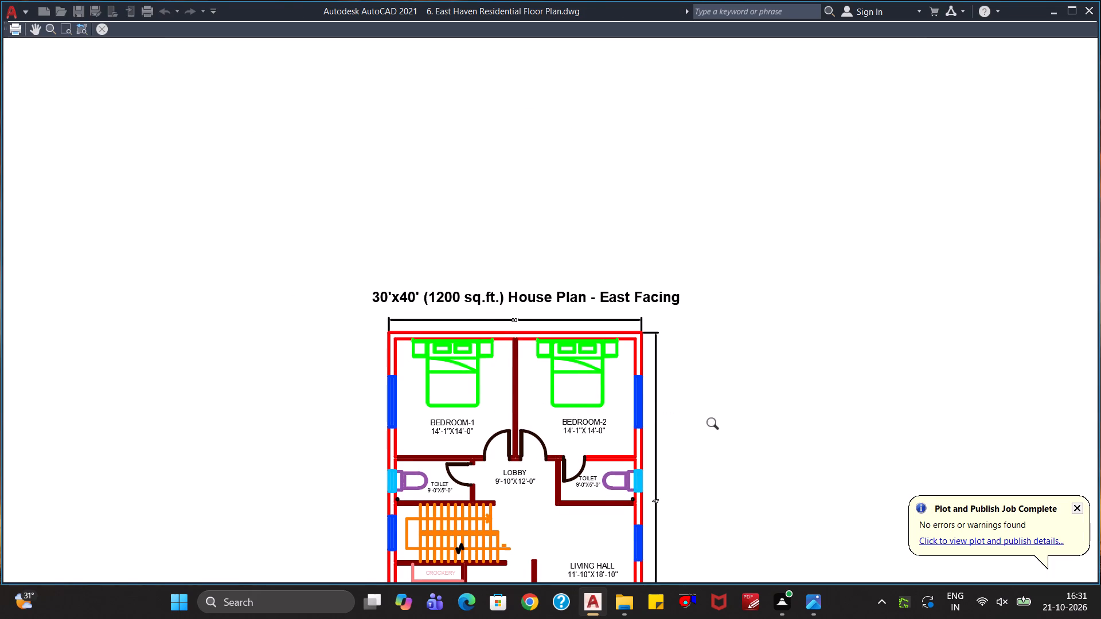
{"action": "middle_click_drag", "start_coordinate": [716, 426], "coordinate": [713, 328]}
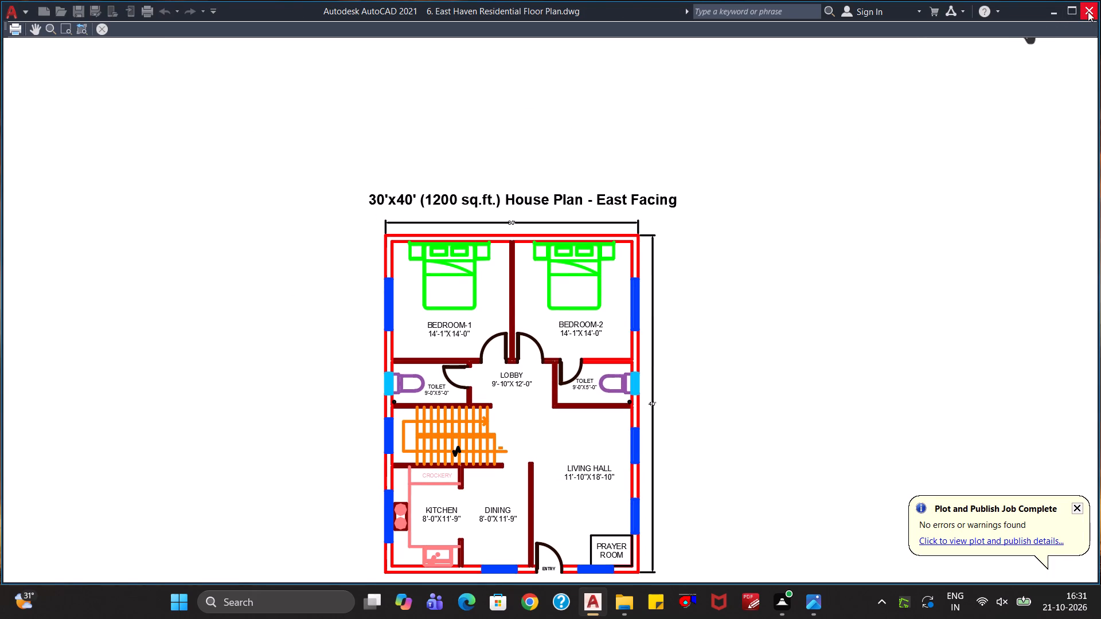
{"action": "left_click", "coordinate": [1088, 11]}
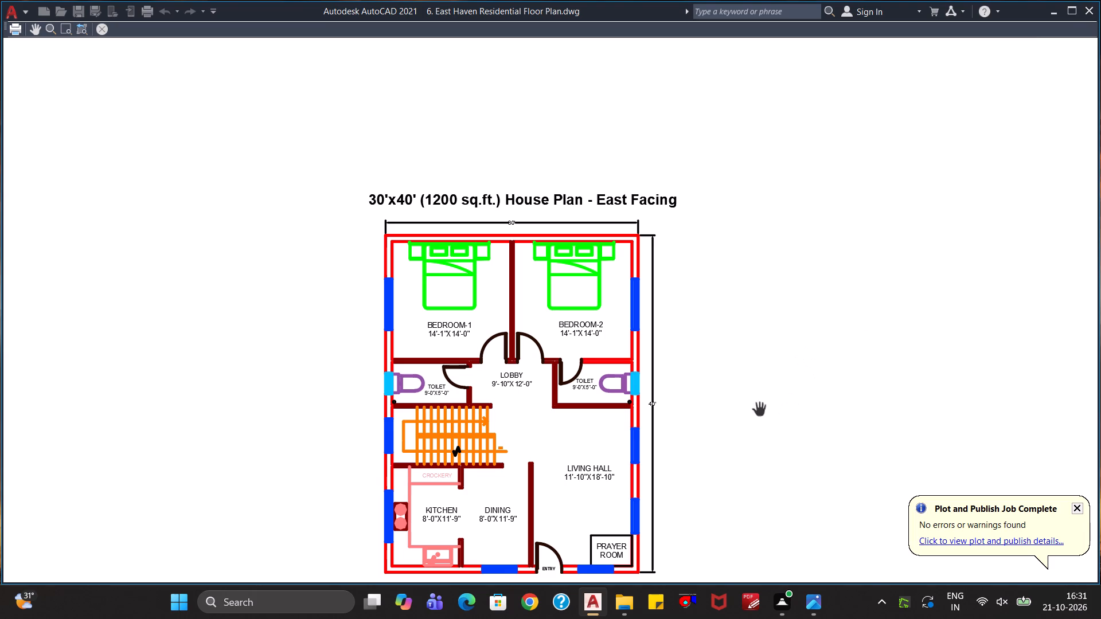
{"action": "key", "text": "Escape"}
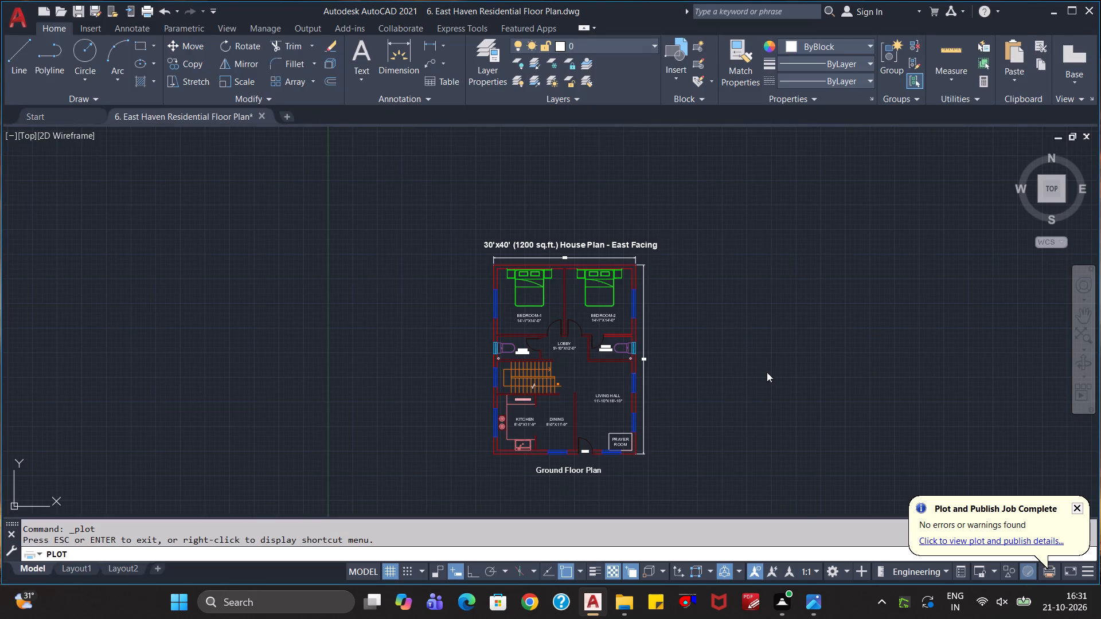
{"action": "left_click", "coordinate": [689, 465]}
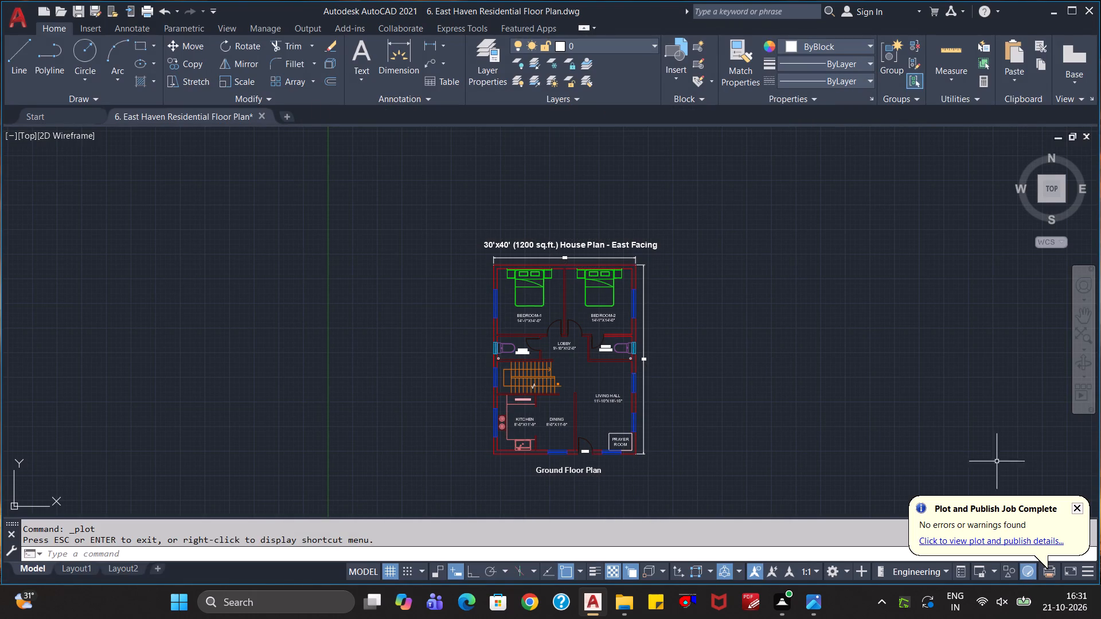
{"action": "left_click", "coordinate": [1077, 507]}
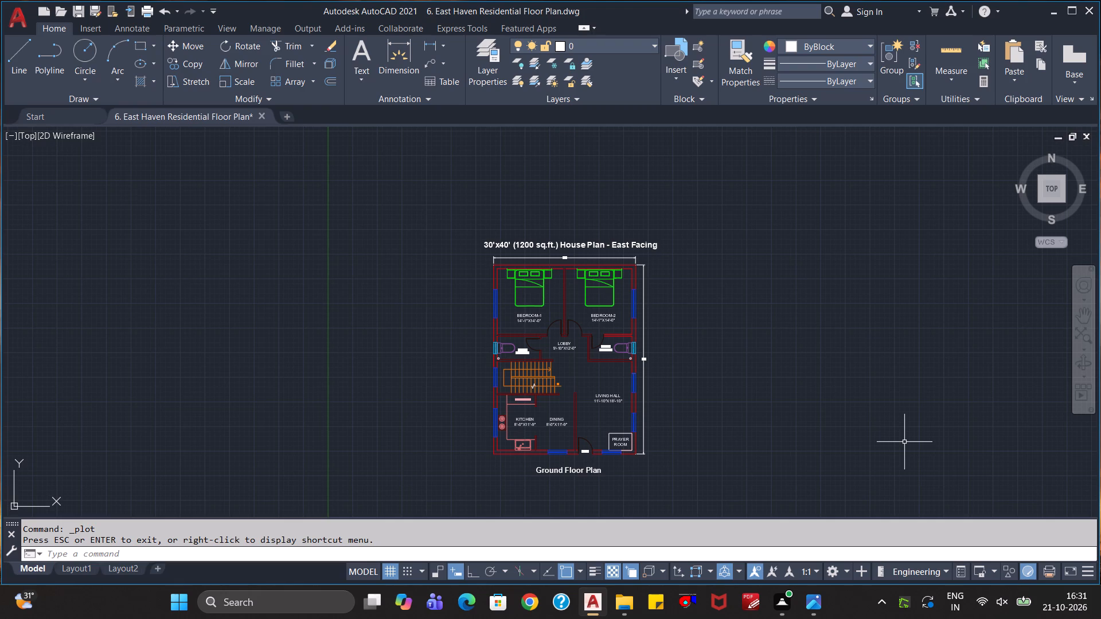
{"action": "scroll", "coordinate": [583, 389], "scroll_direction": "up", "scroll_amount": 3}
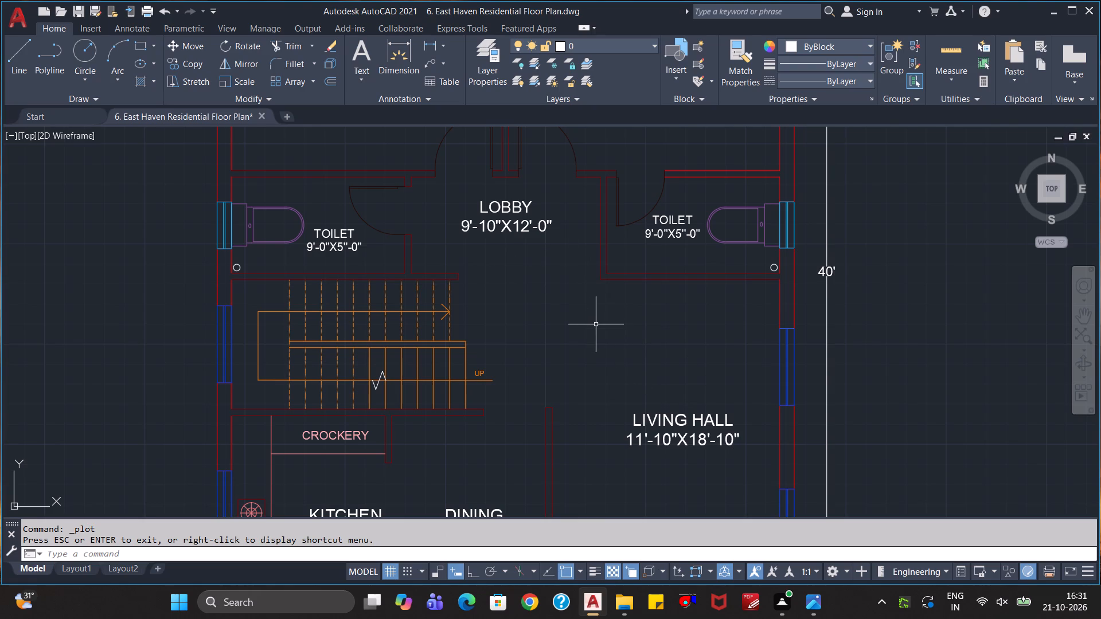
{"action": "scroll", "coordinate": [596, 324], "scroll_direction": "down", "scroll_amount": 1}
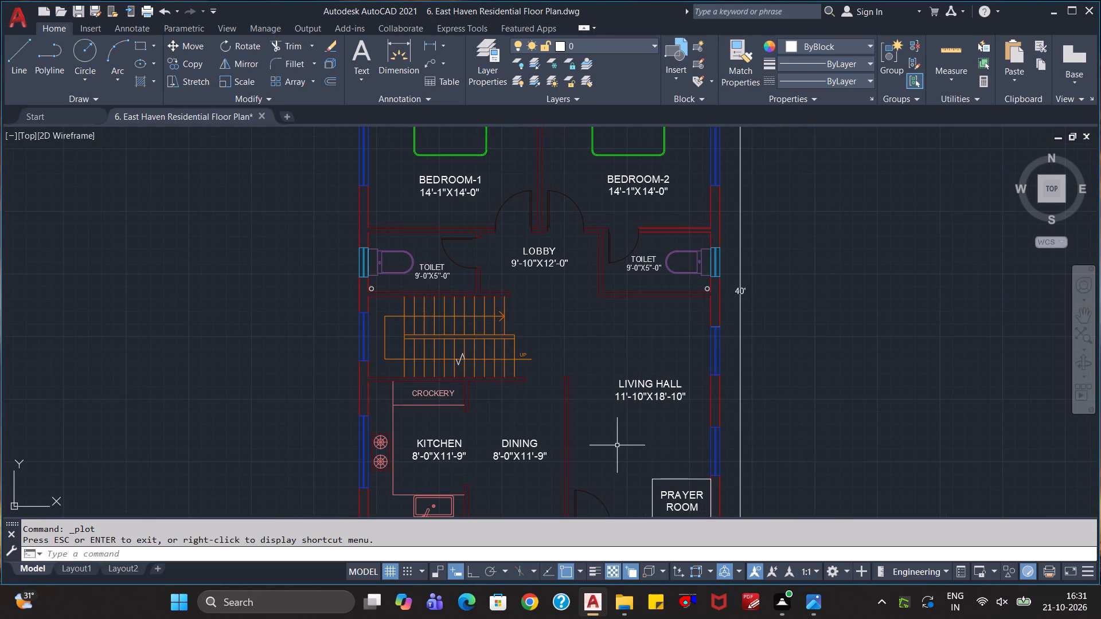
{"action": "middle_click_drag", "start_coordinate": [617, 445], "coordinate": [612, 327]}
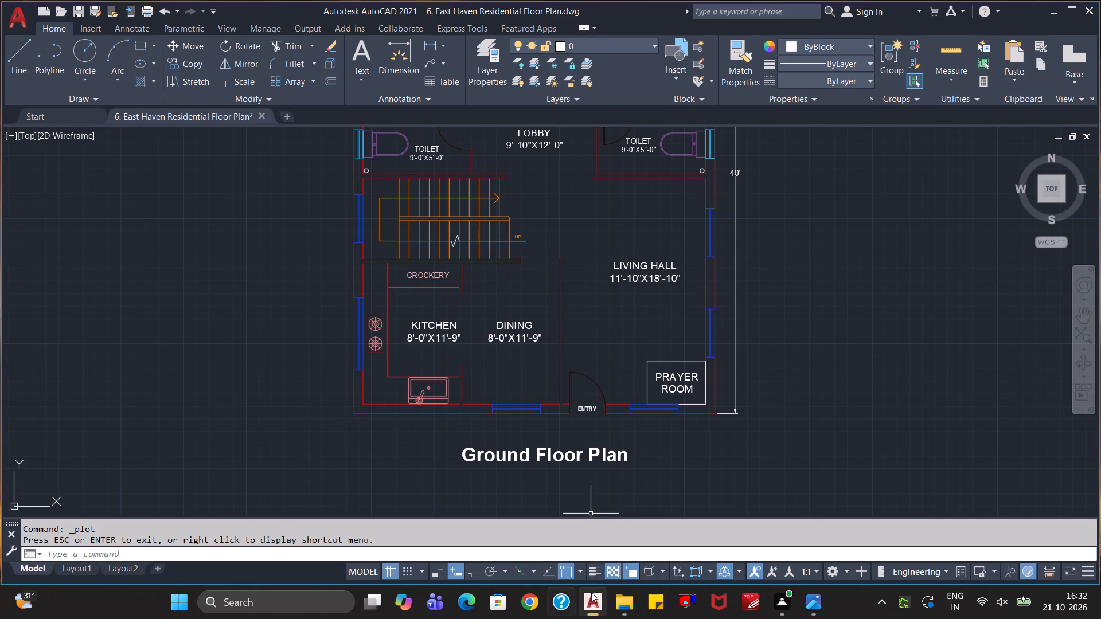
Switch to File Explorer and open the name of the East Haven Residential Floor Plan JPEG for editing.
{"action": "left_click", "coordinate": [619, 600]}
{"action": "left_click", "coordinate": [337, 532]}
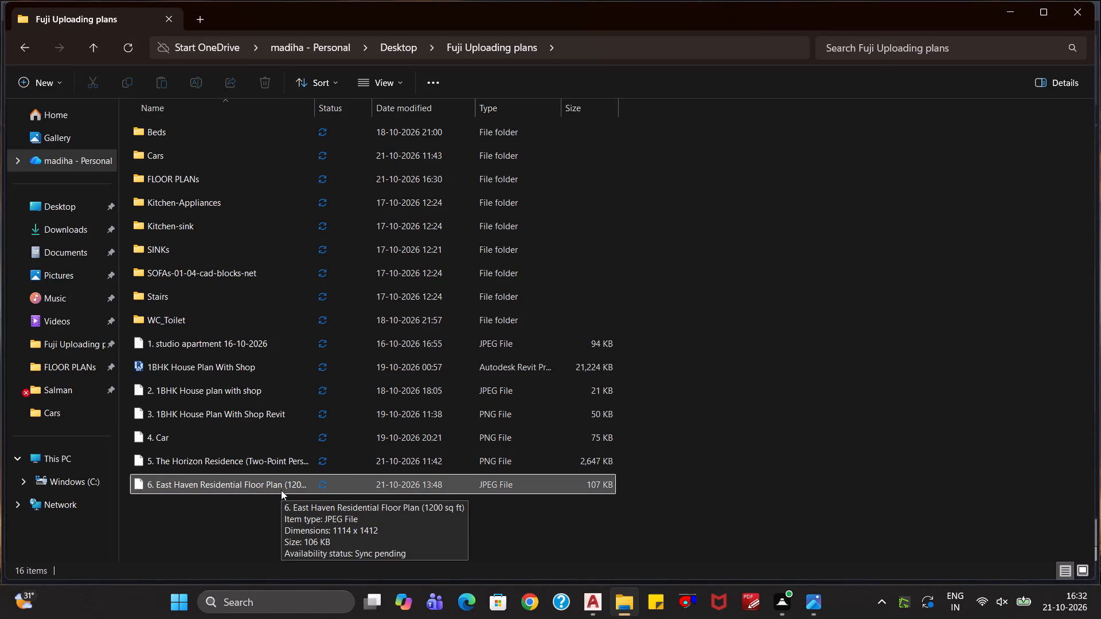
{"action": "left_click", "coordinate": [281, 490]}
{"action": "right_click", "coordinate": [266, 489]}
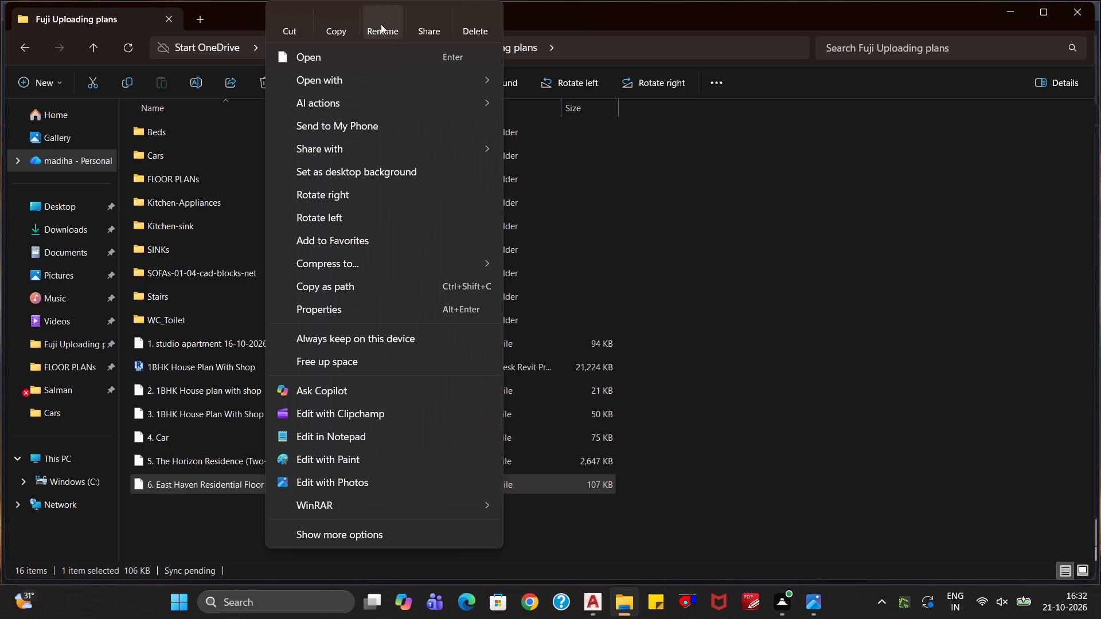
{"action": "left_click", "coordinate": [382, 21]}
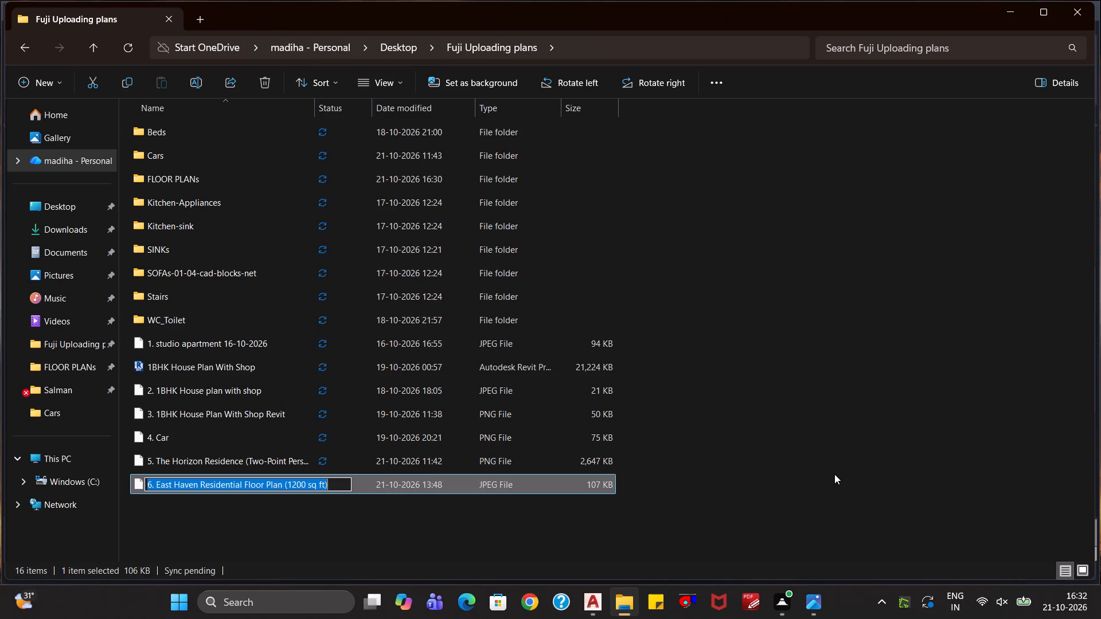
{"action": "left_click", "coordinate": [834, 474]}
Search the system's apps for the Brave browser with "br".
{"action": "key", "text": "alt+Tab"}
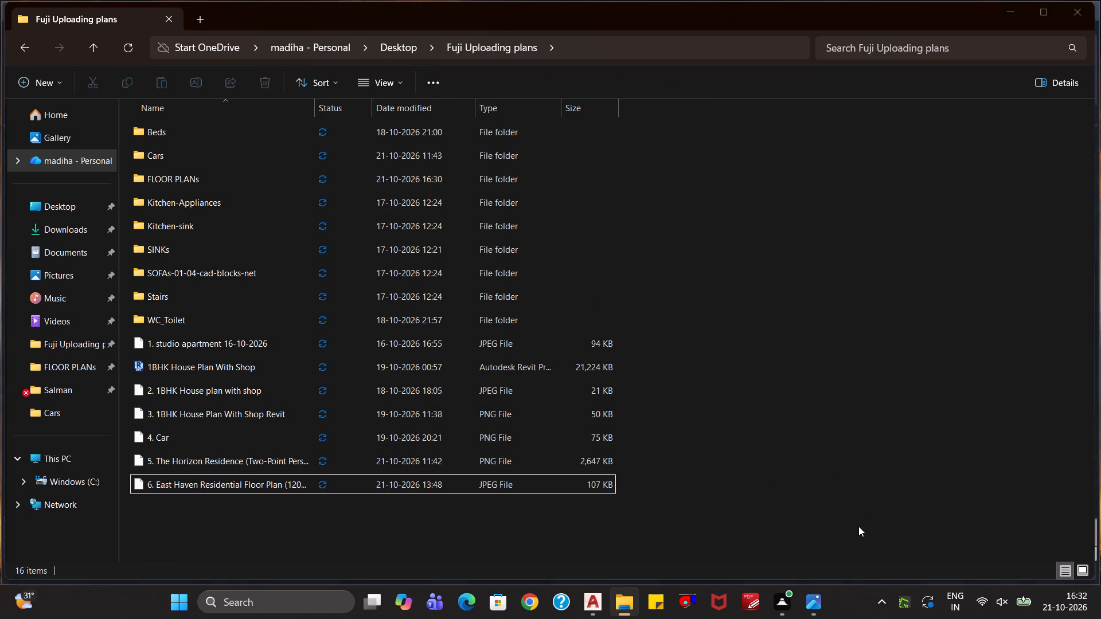
{"action": "key", "text": "alt+Tab"}
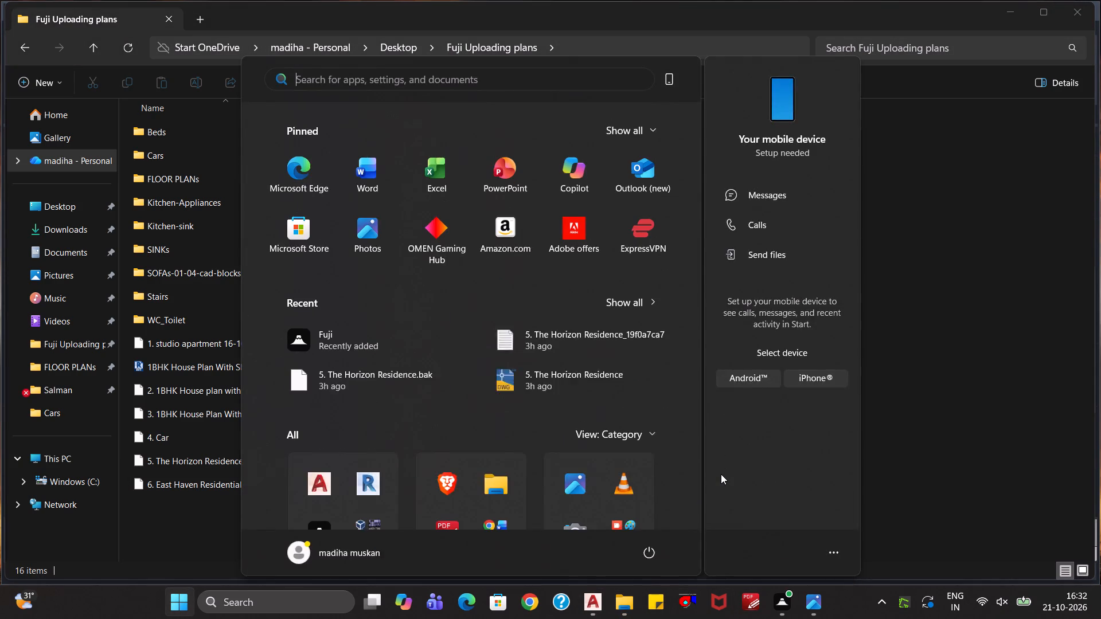
{"action": "type", "text": "br"}
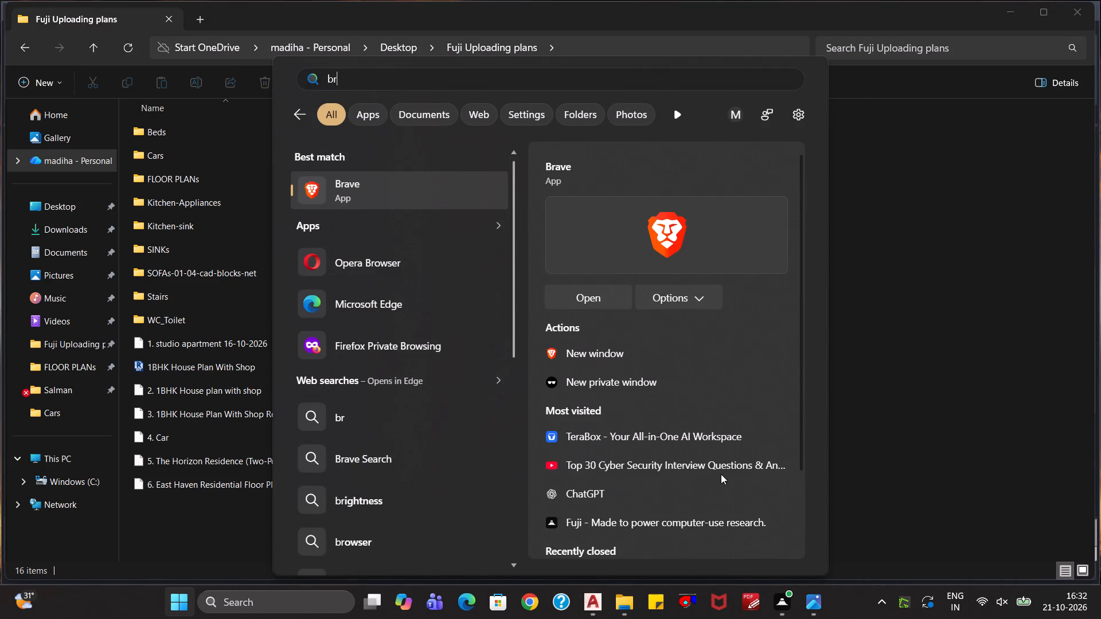
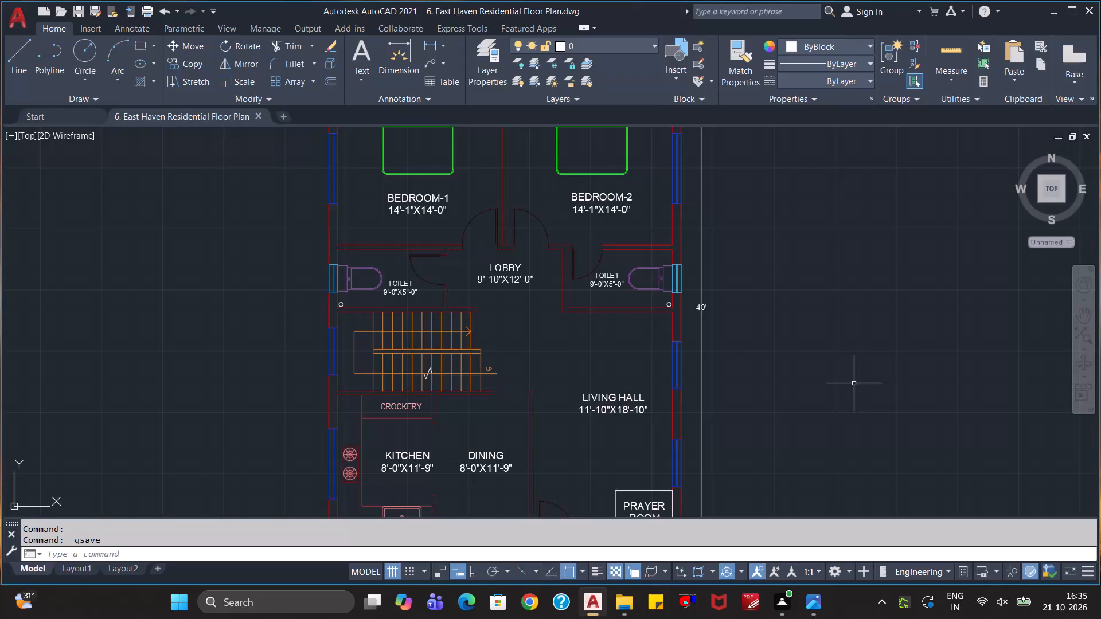
Look up the current drawing's log file name and path with LOGFILENAME.
{"action": "type", "text": "og"}
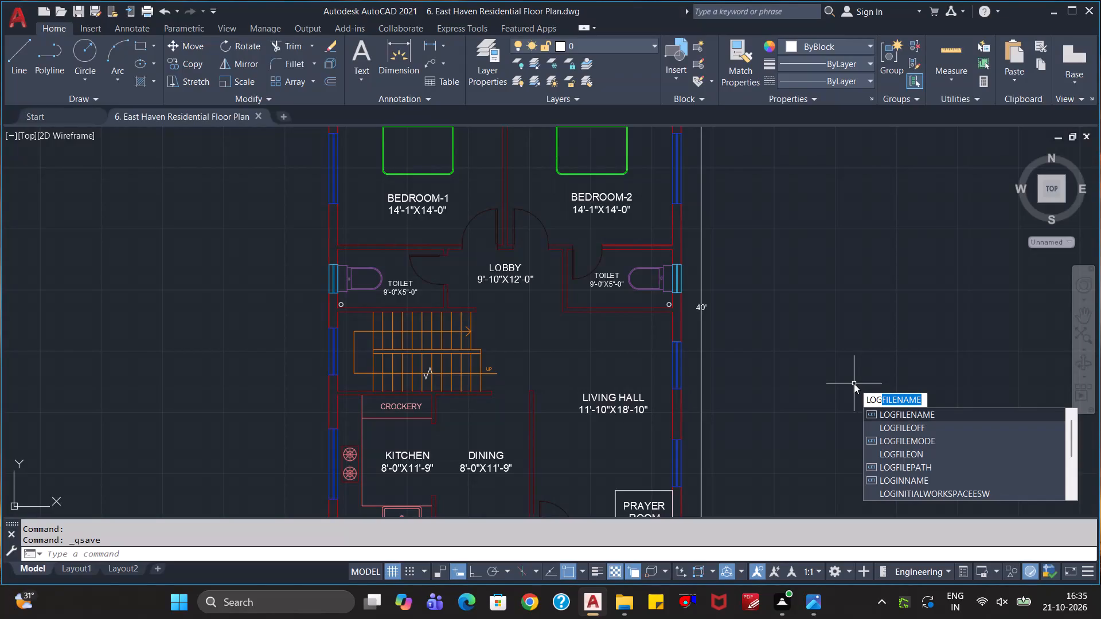
{"action": "type", "text": "fi"}
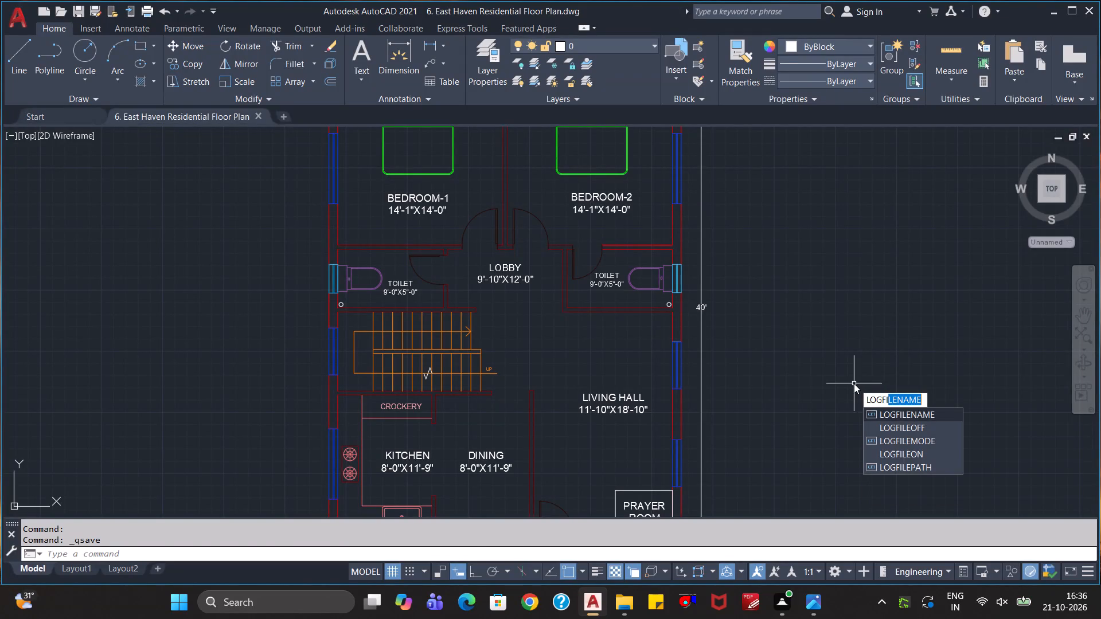
{"action": "key", "text": "Return"}
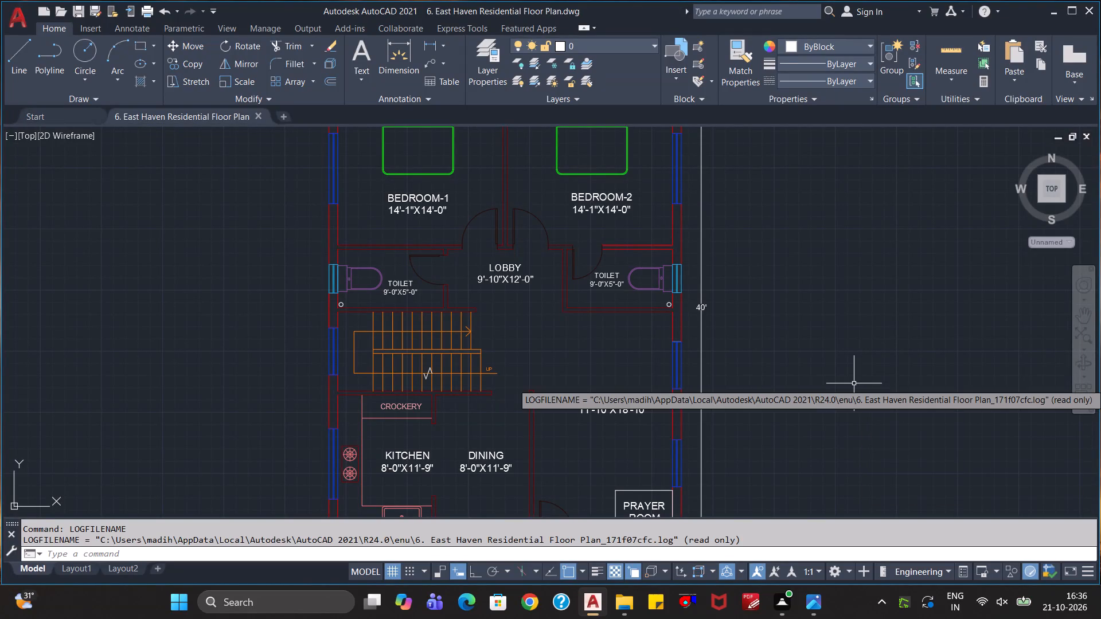
Turn off command log recording for the East Haven Residential Floor Plan drawing with LOGFILEOFF.
{"action": "type", "text": "logfi"}
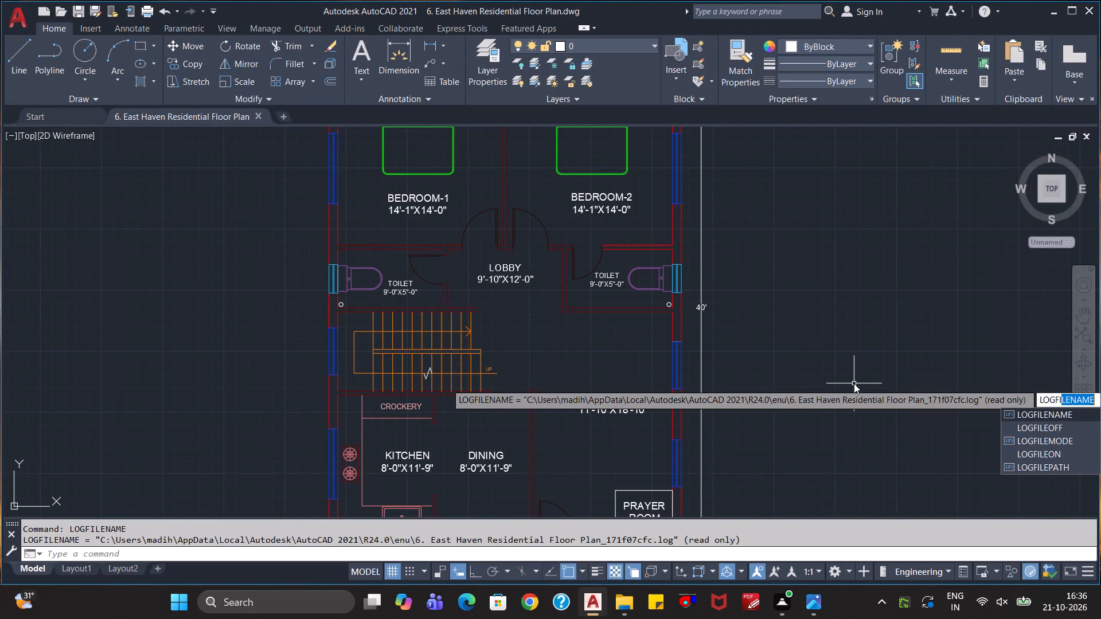
{"action": "key", "text": "Down"}
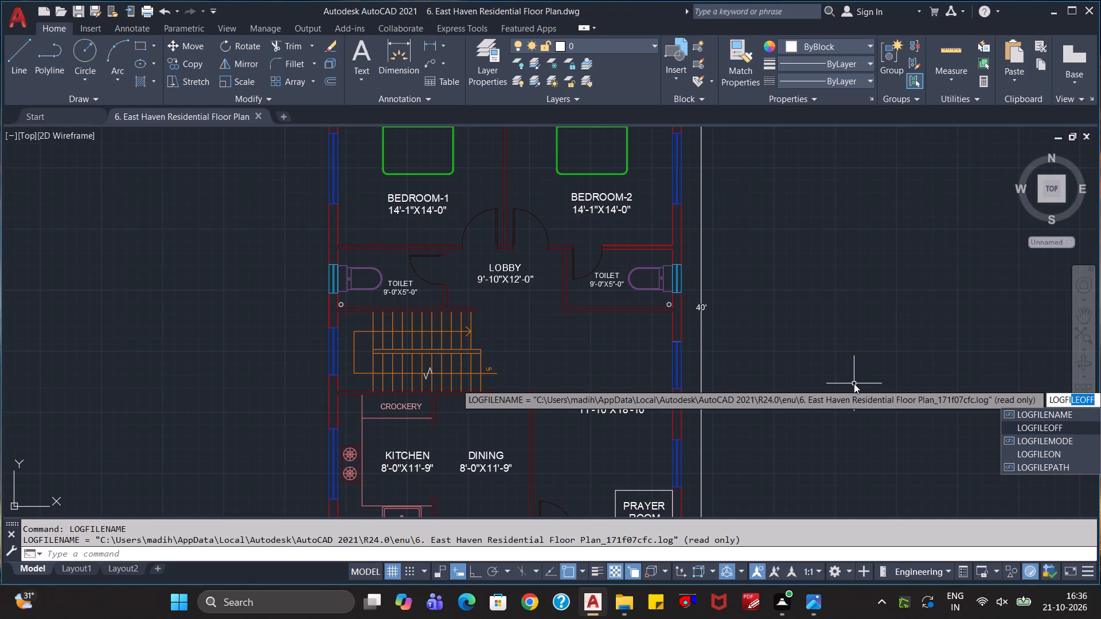
{"action": "key", "text": "Return"}
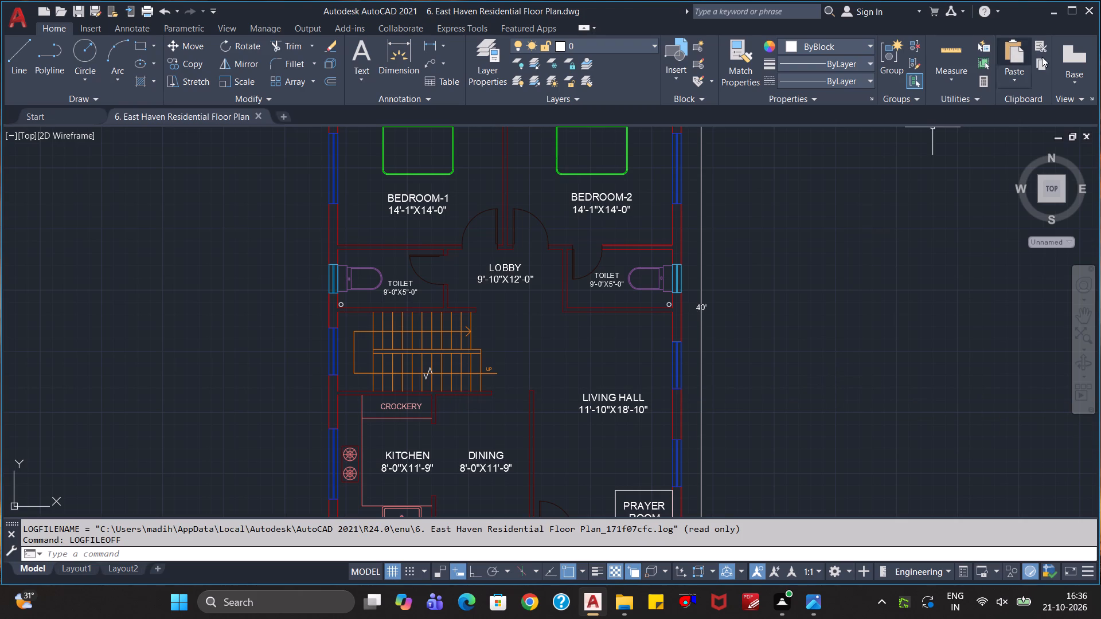
Close AutoCAD together with the open East Haven Residential Floor Plan drawing.
{"action": "left_click", "coordinate": [1083, 10]}
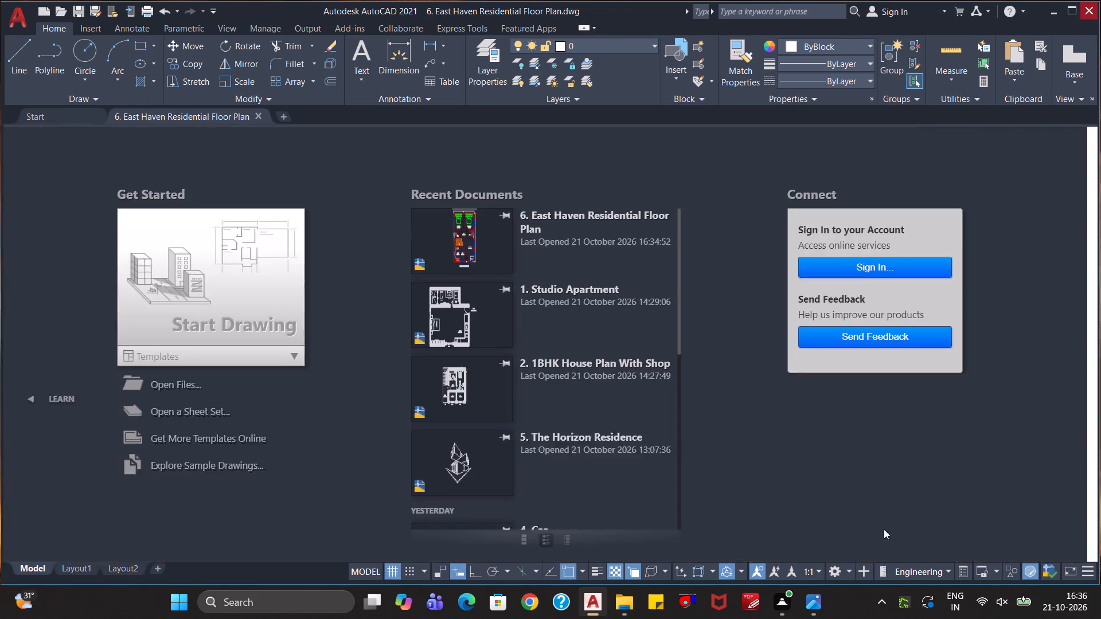